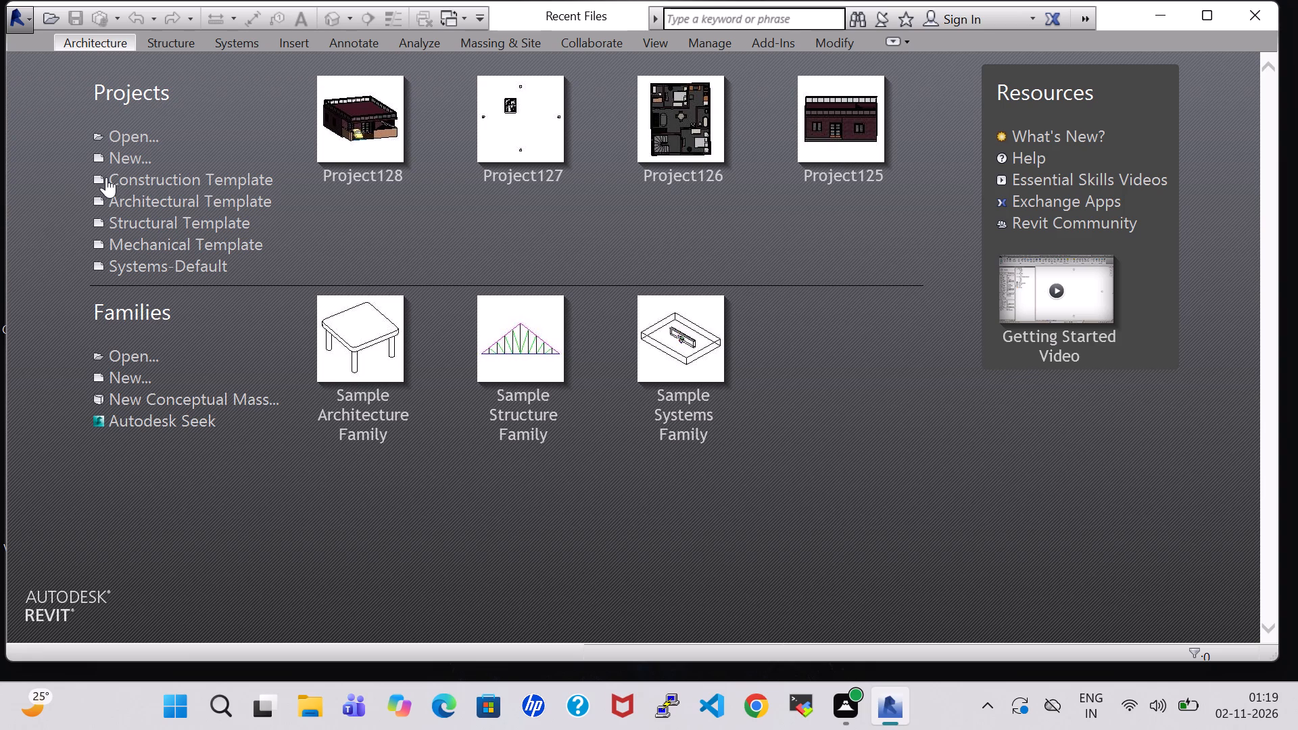
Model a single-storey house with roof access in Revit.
Create a new project from the Architectural Template.
{"action": "left_click", "coordinate": [124, 164]}
{"action": "left_click", "coordinate": [558, 306]}
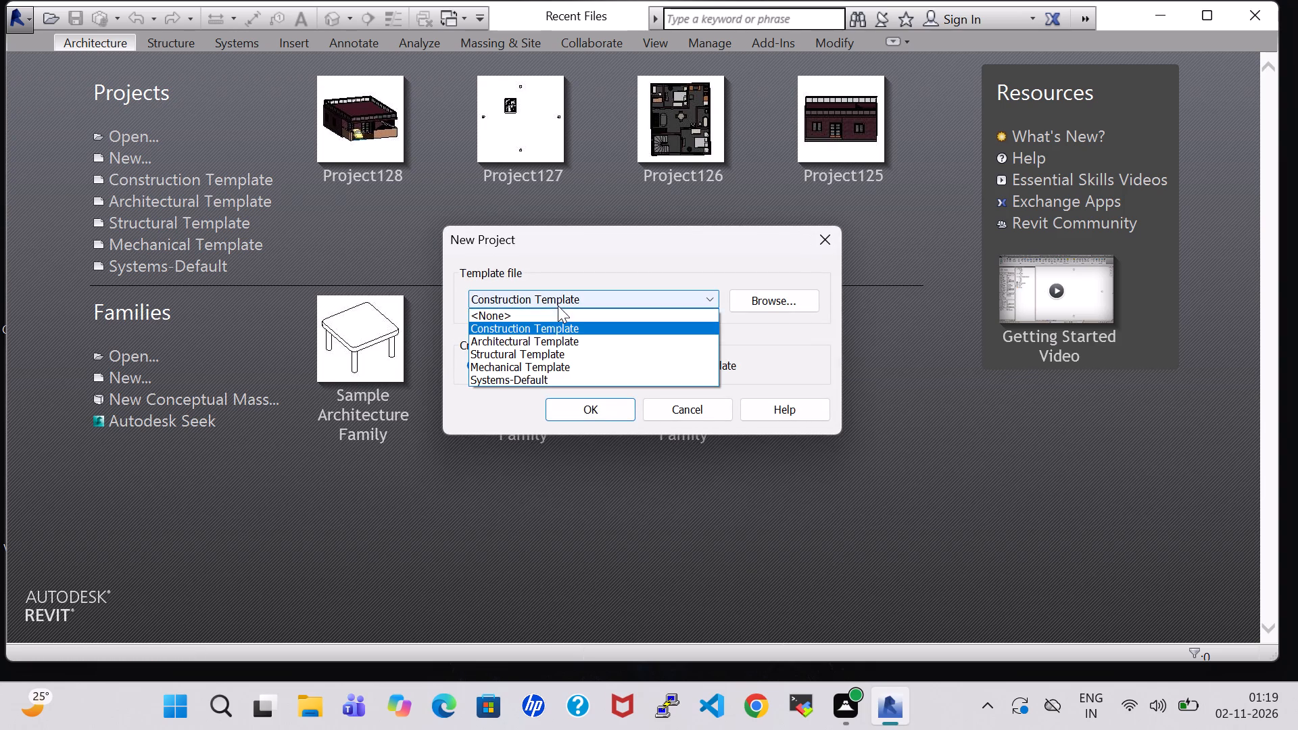
{"action": "left_click", "coordinate": [564, 337]}
{"action": "double_click", "coordinate": [601, 407]}
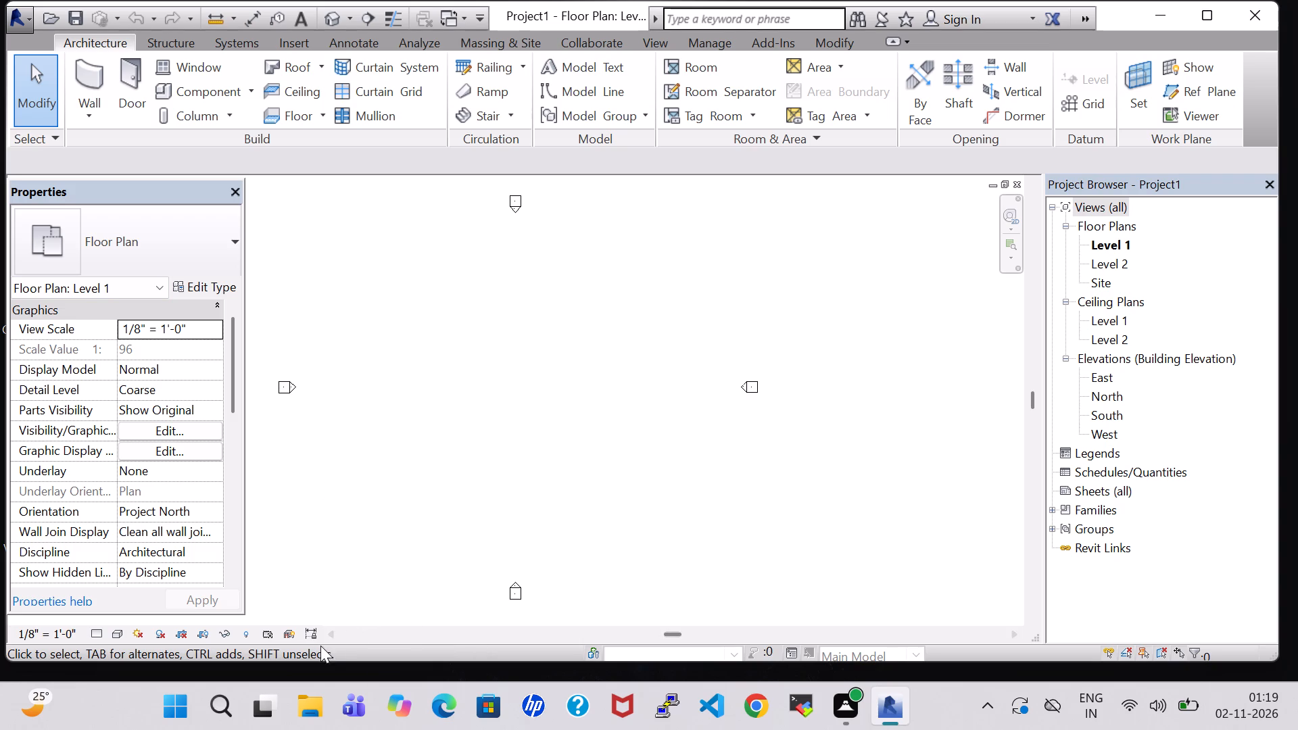
Draw the north exterior wall on Level 1 as a Generic - 8" wall, 10' high and 51'9" long.
{"action": "left_click", "coordinate": [327, 635]}
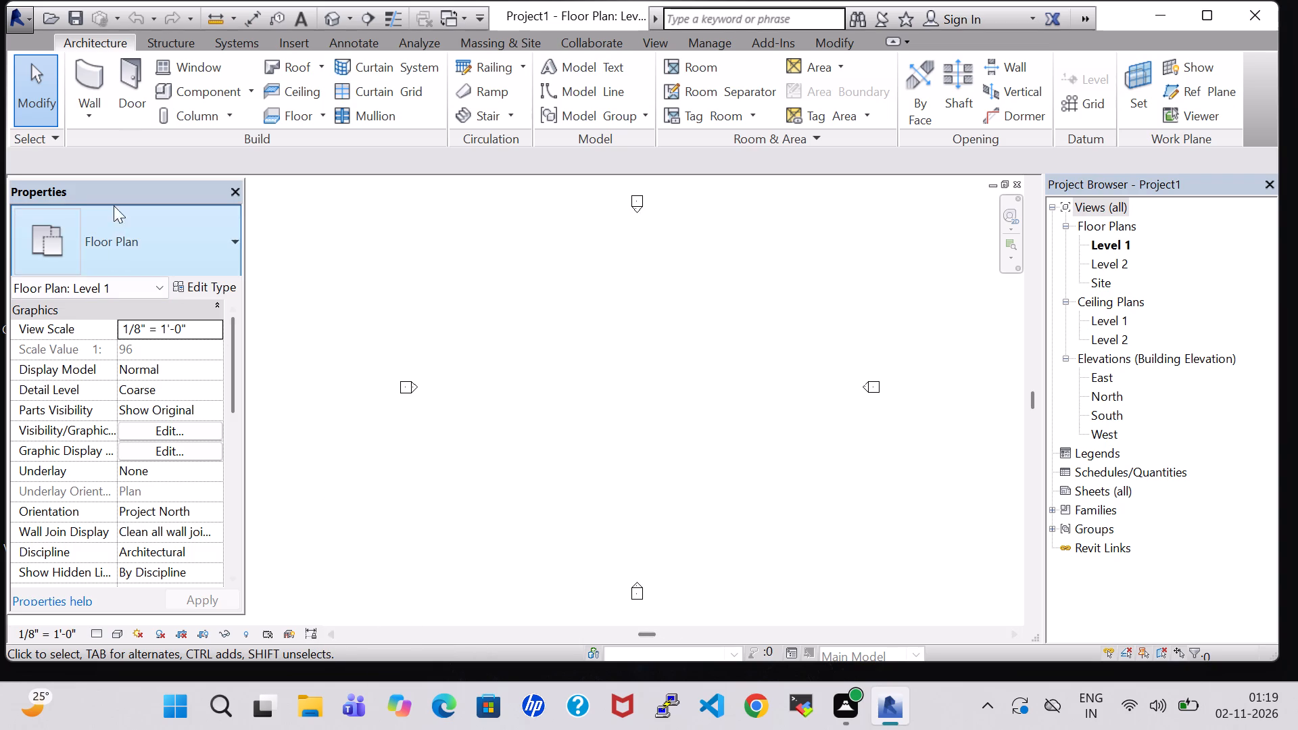
{"action": "left_click", "coordinate": [89, 73]}
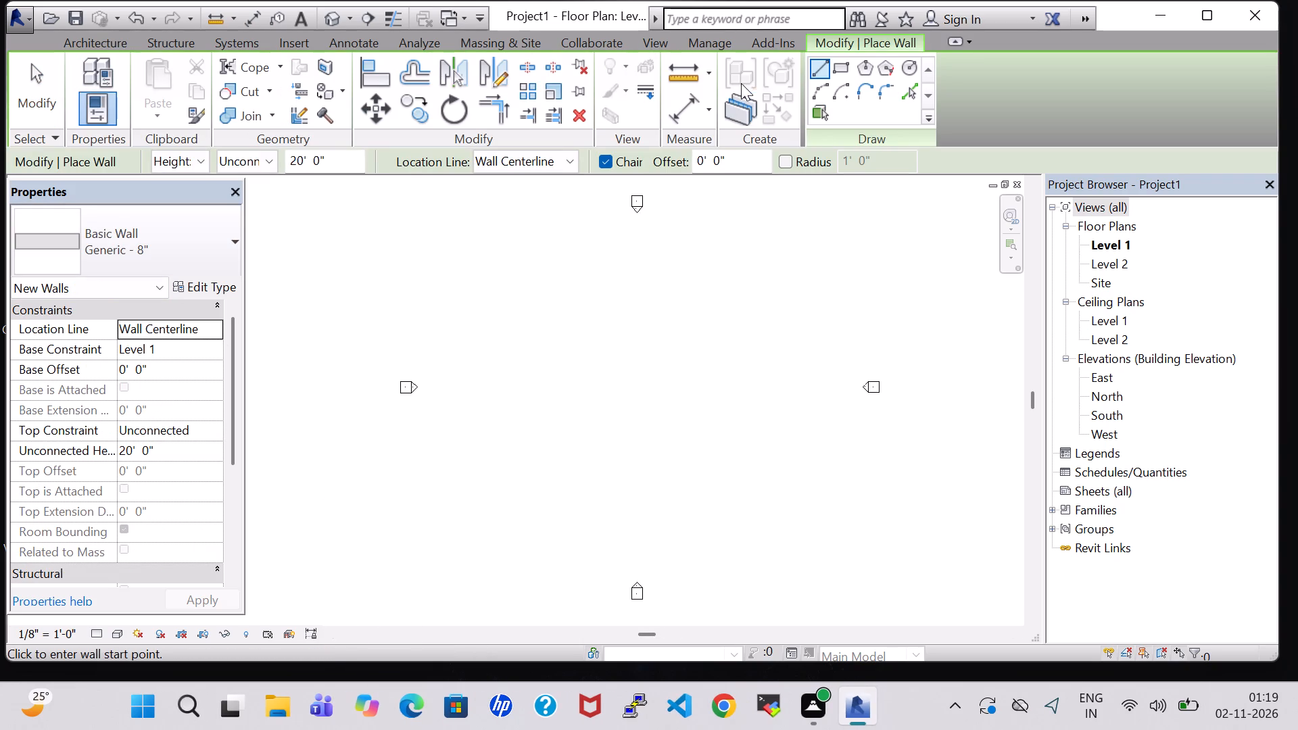
{"action": "left_click", "coordinate": [299, 166]}
{"action": "key", "text": "BackSpace"}
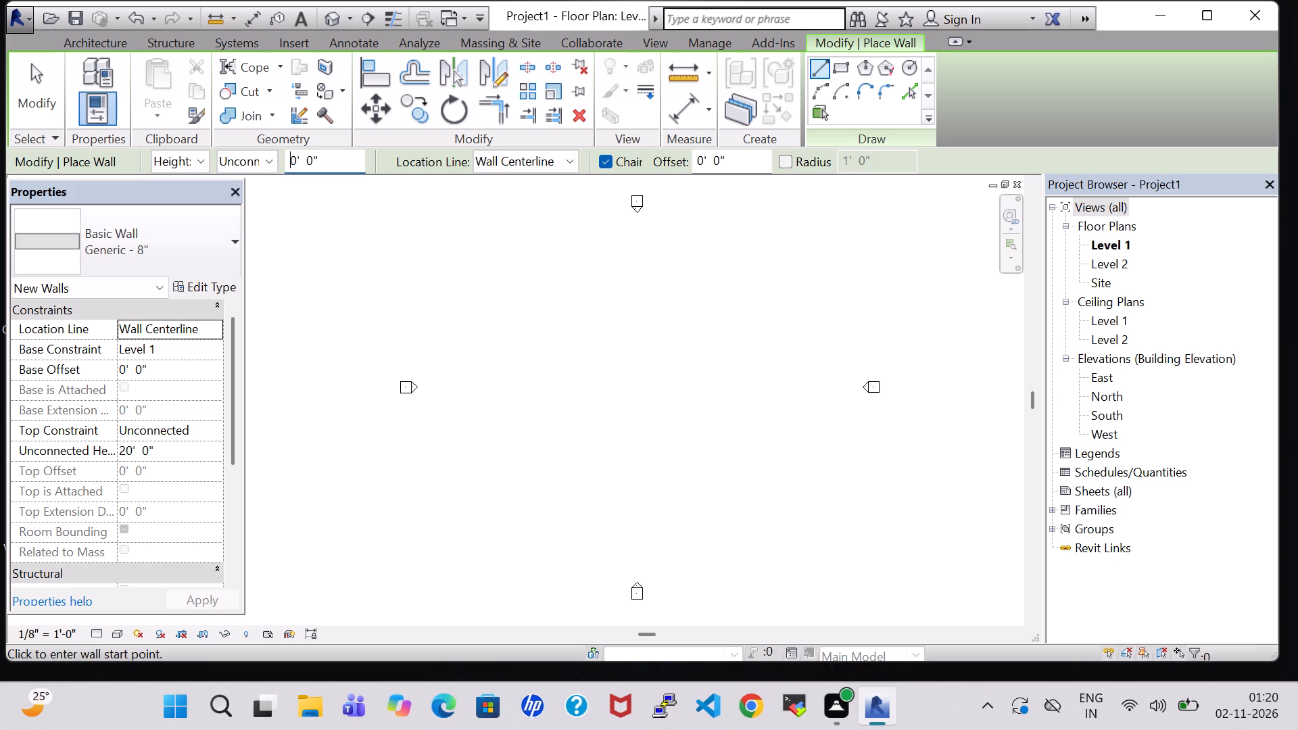
{"action": "key", "text": "1"}
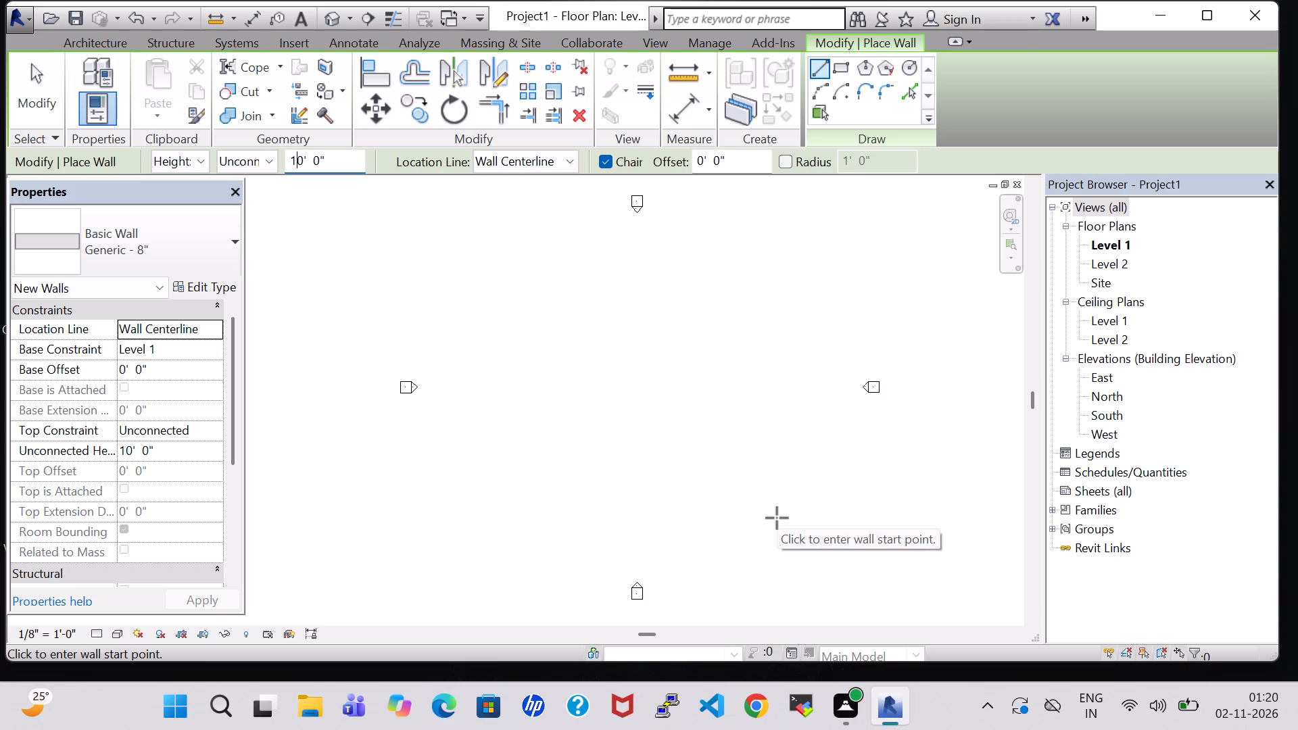
{"action": "left_click", "coordinate": [508, 270]}
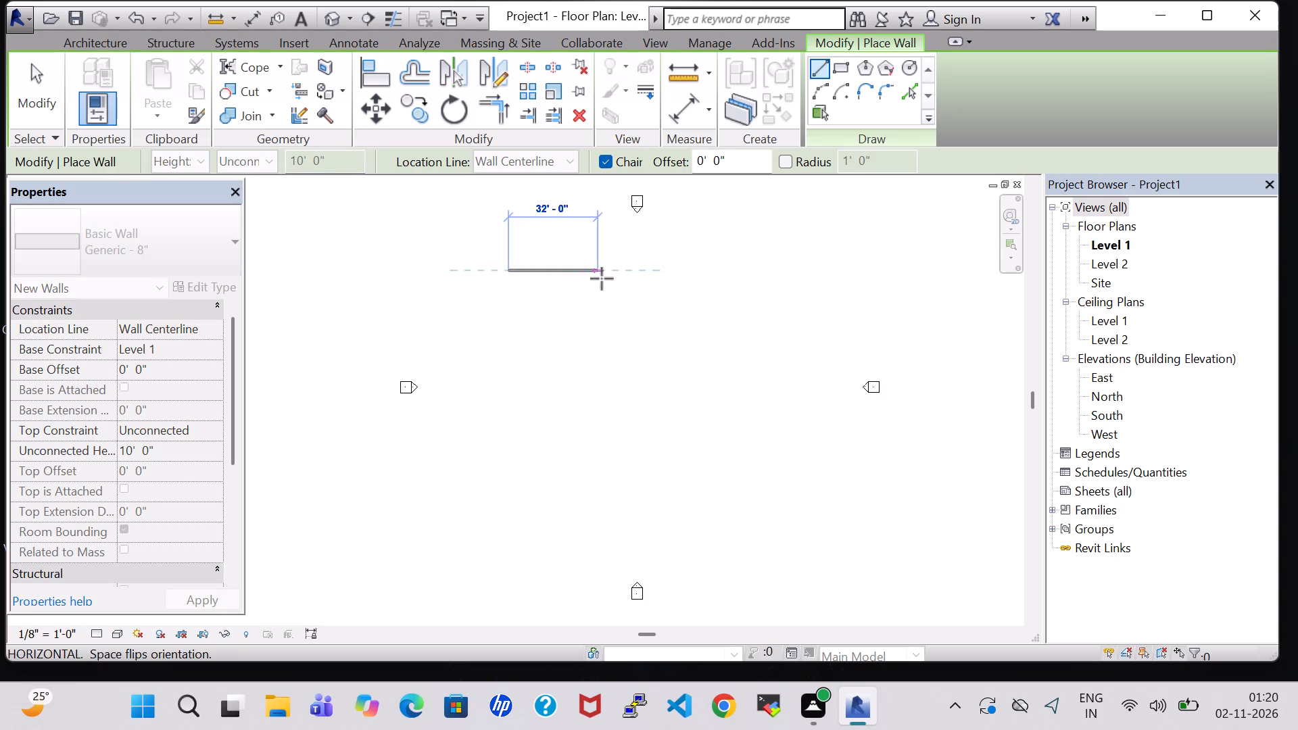
{"action": "key", "text": "5"}
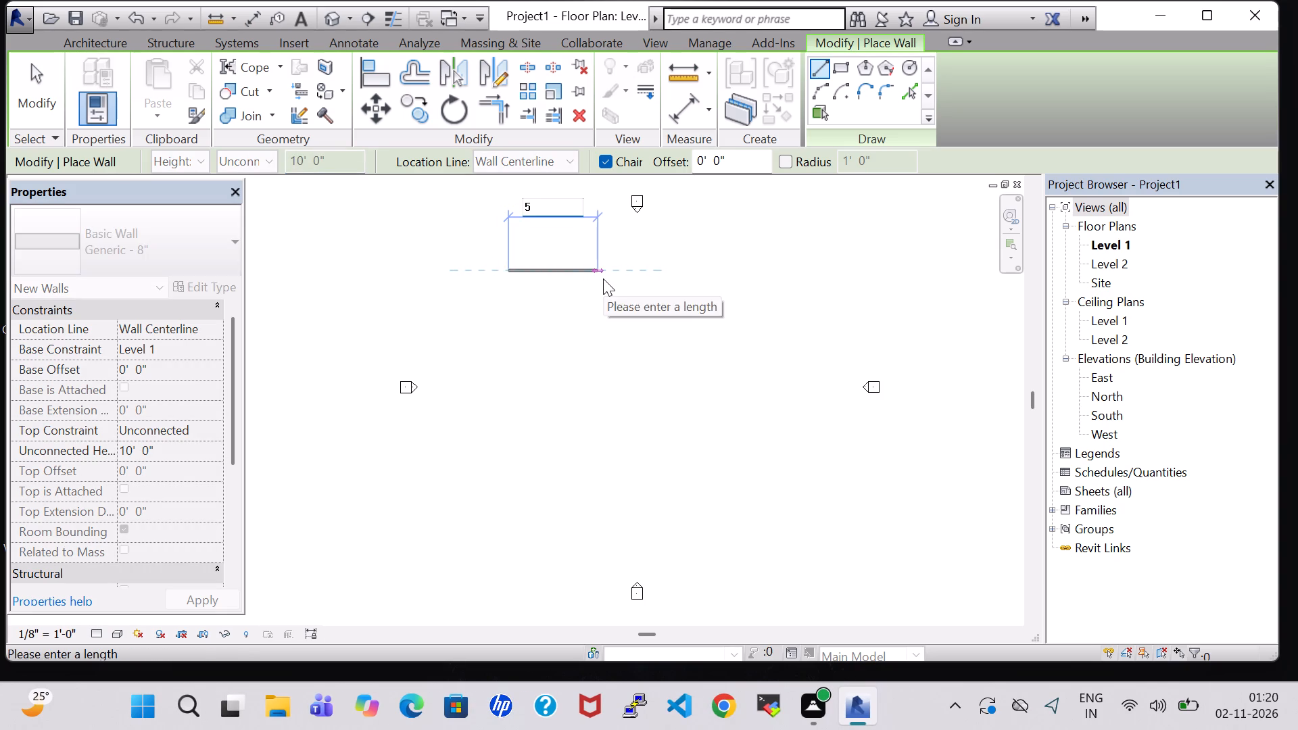
{"action": "key", "text": "1"}
{"action": "key", "text": "apostrophe"}
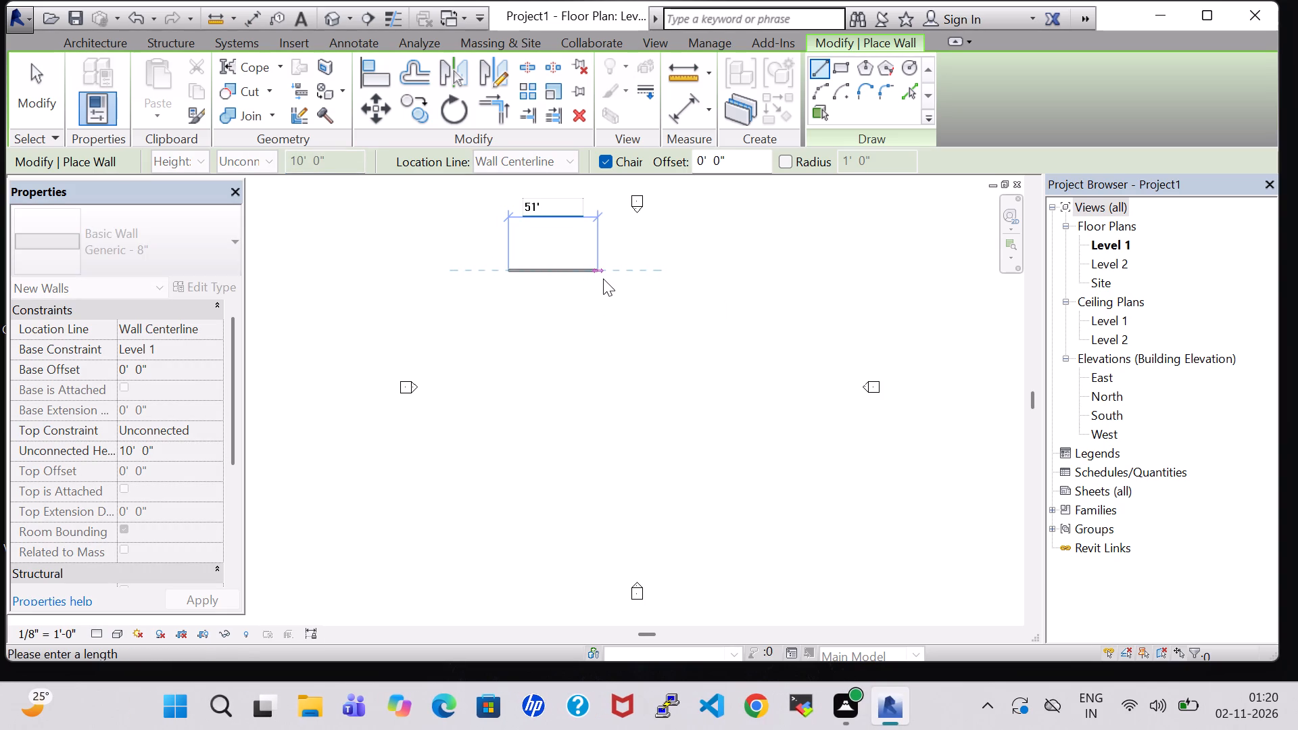
{"action": "key", "text": "9"}
{"action": "key", "text": "shift+quotedbl"}
{"action": "key", "text": "Return"}
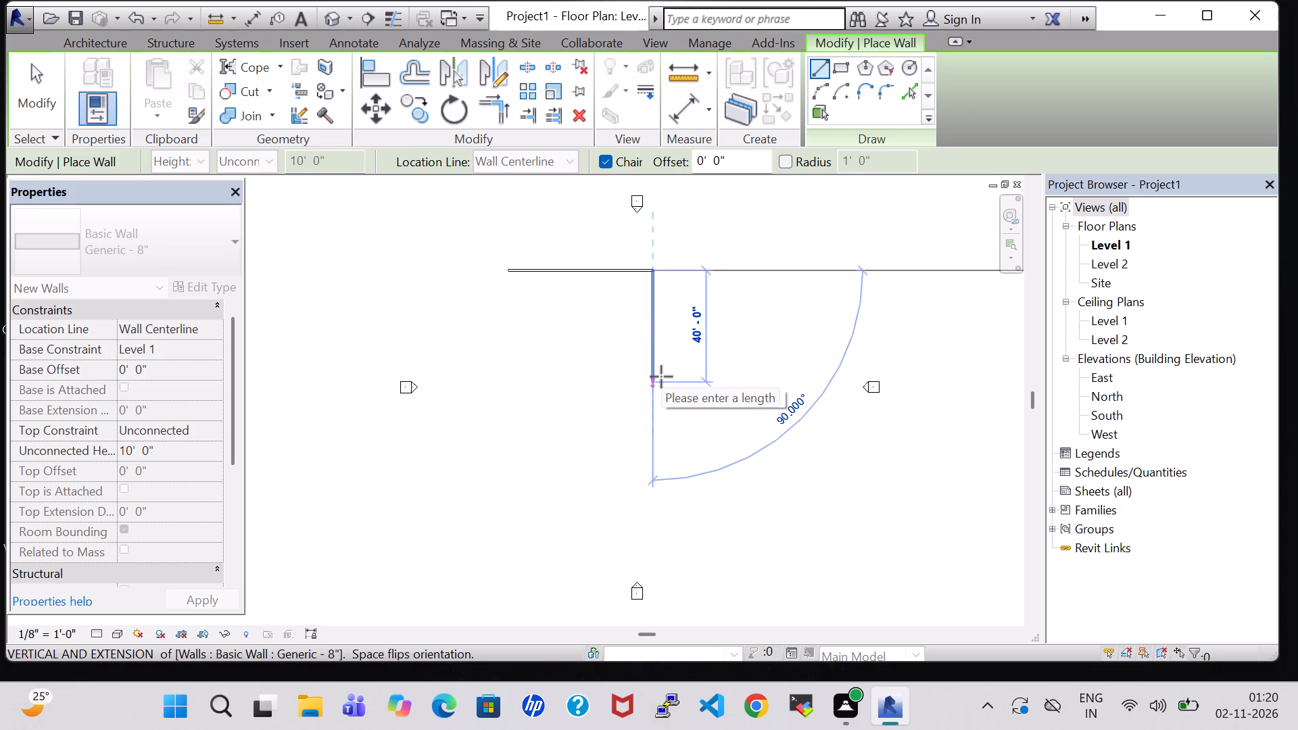
Draw the east exterior wall 53'9" long southward, and close the rectangle with matching south and west walls.
{"action": "type", "text": "53"}
{"action": "key", "text": "apostrophe"}
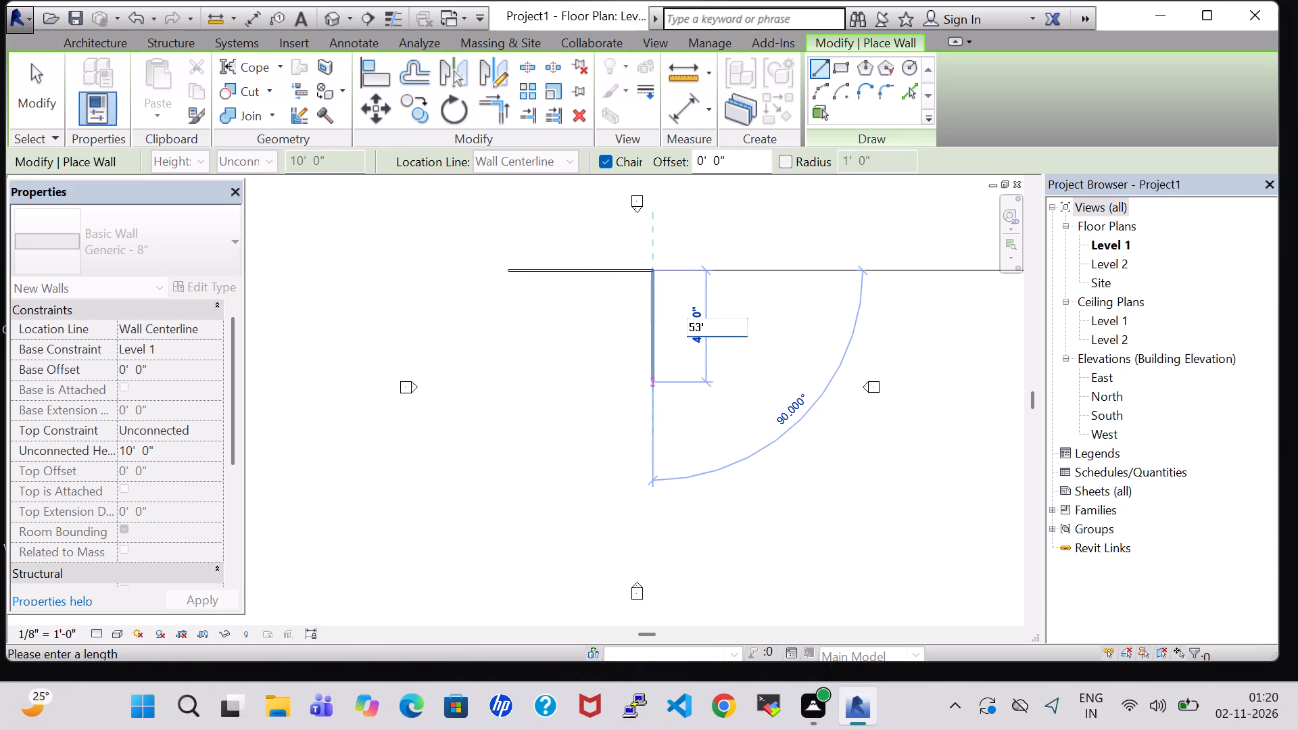
{"action": "key", "text": "9"}
{"action": "key", "text": "shift+quotedbl"}
{"action": "key", "text": "Return"}
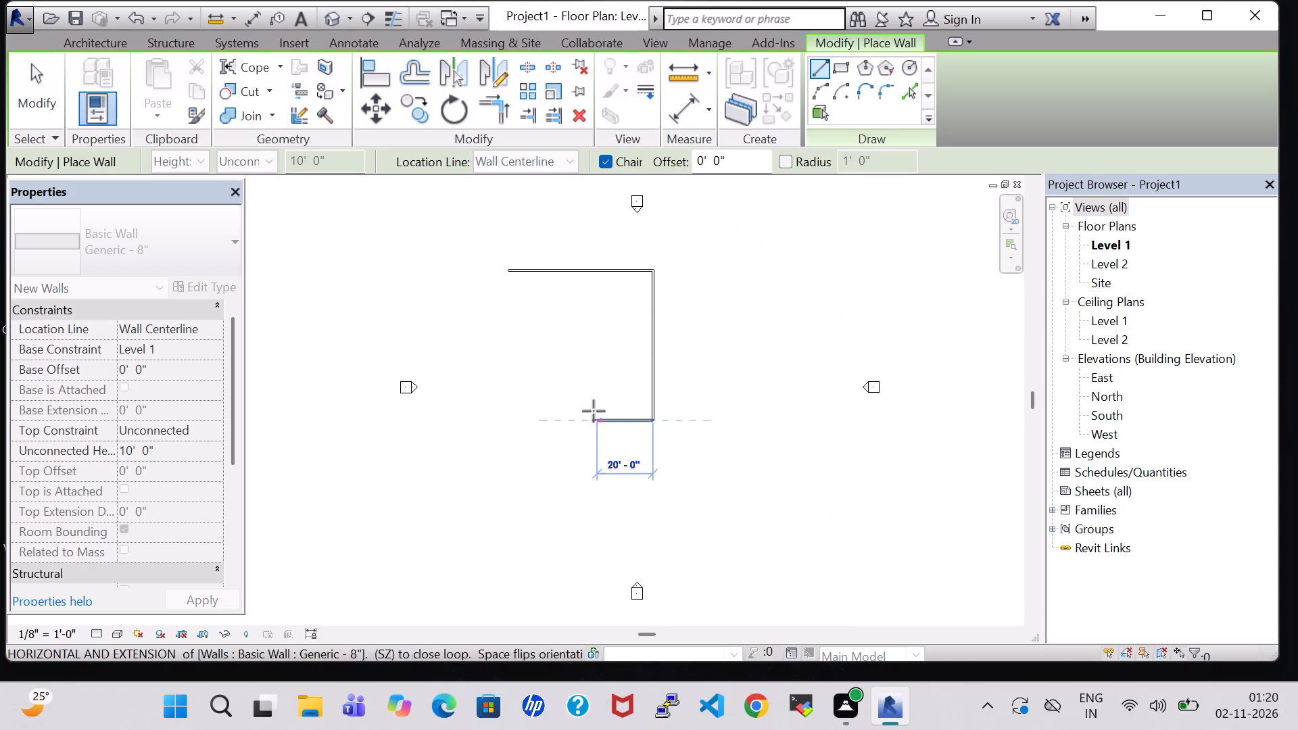
{"action": "left_click", "coordinate": [509, 424]}
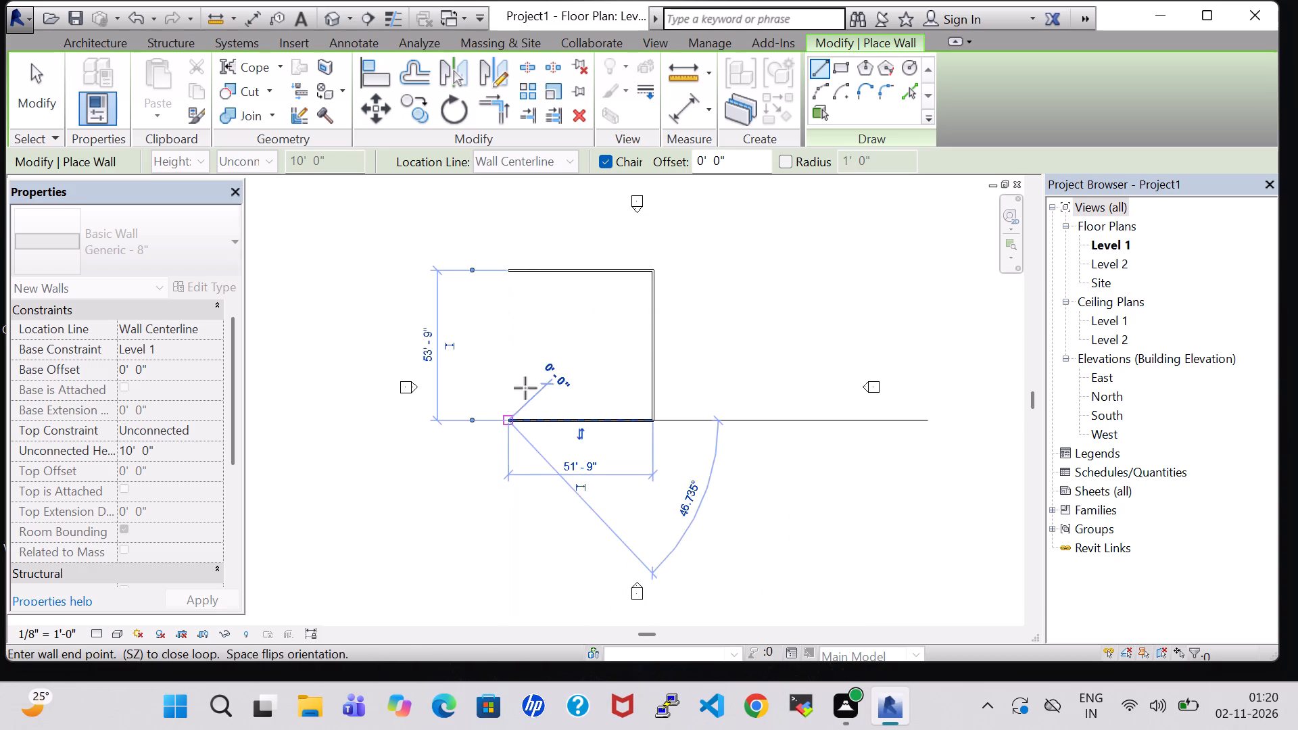
{"action": "left_click", "coordinate": [506, 269]}
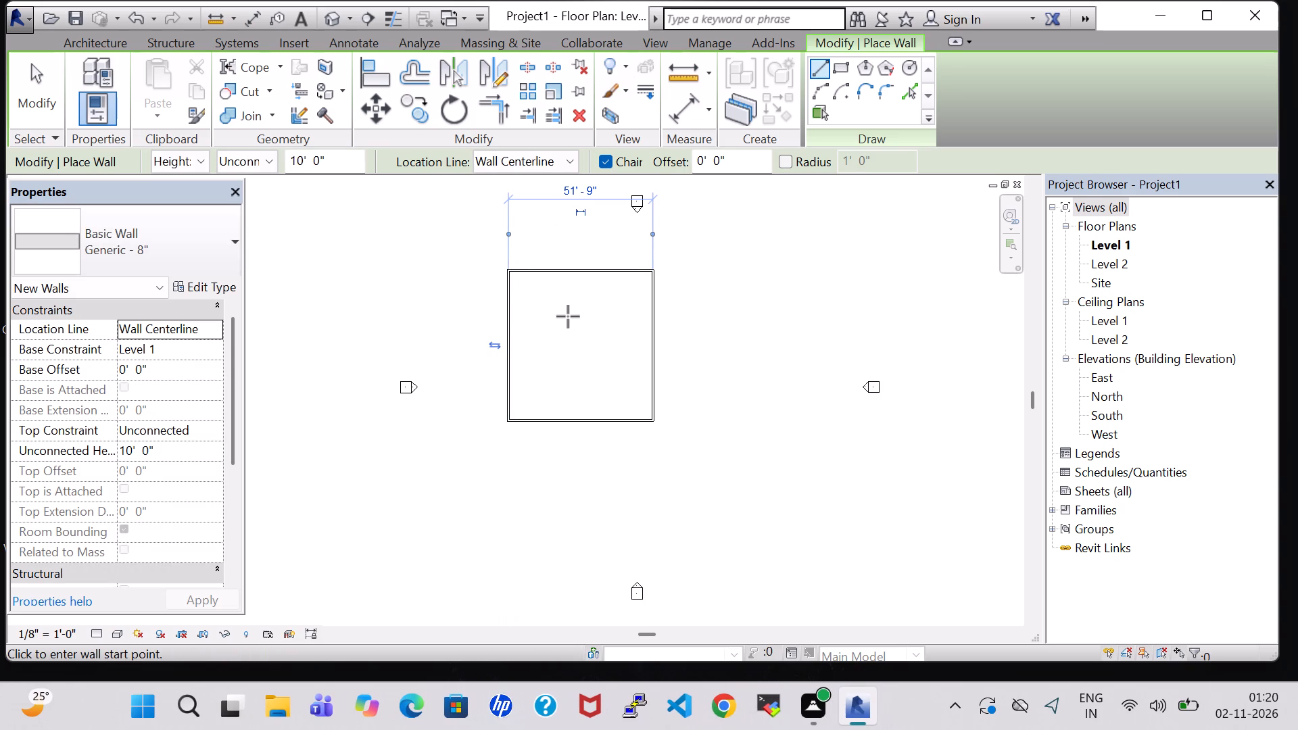
{"action": "scroll", "coordinate": [568, 316], "scroll_direction": "up", "scroll_amount": 7}
{"action": "key", "text": "Escape"}
{"action": "key", "text": "Escape"}
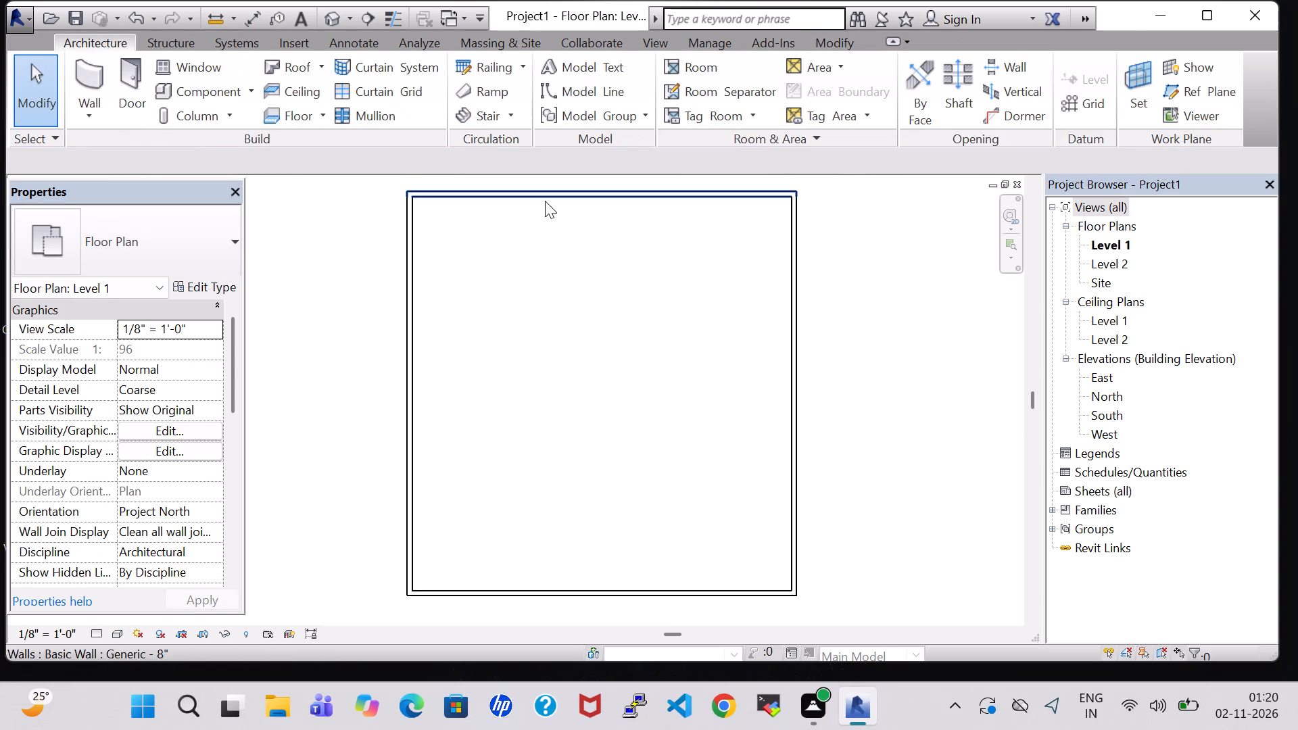
{"action": "left_click", "coordinate": [545, 201]}
{"action": "left_click", "coordinate": [575, 358]}
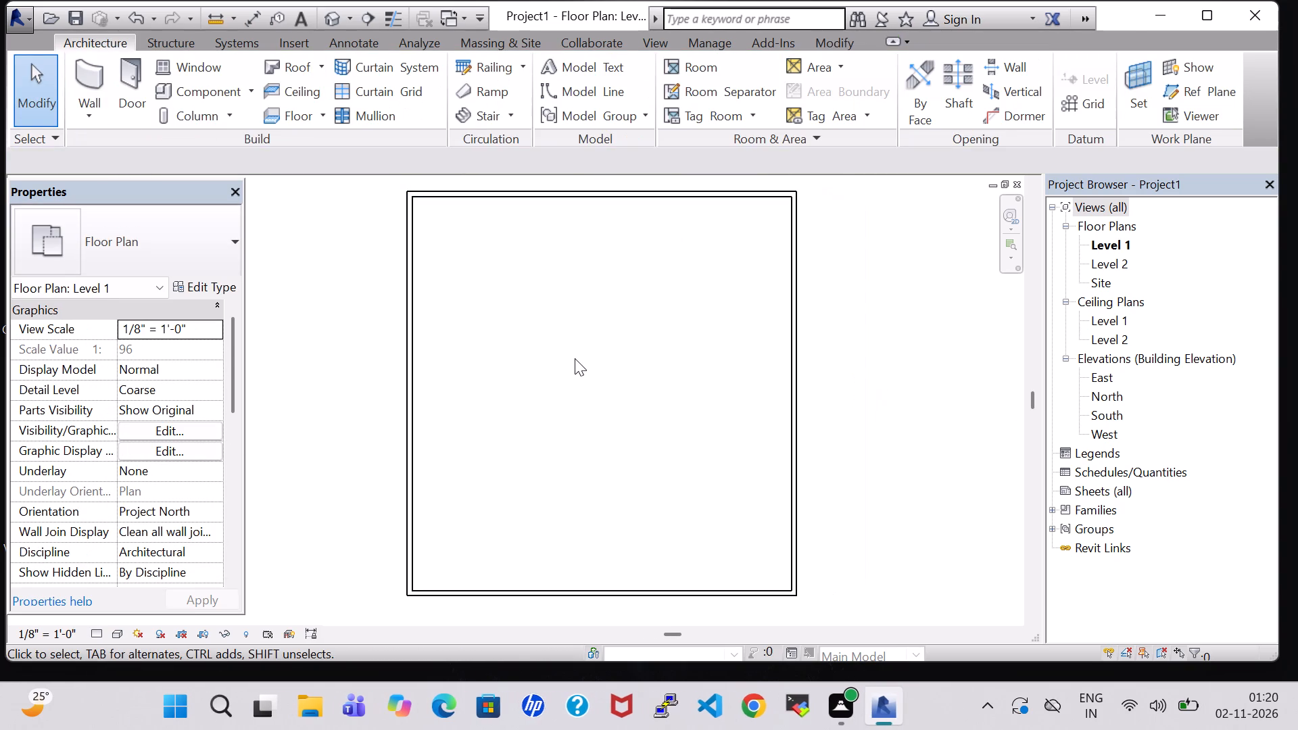
Enclose an 18' by 18' room in the northwest corner with an 18' partition southward and a return to the west wall.
{"action": "middle_click_drag", "start_coordinate": [575, 358], "coordinate": [659, 383]}
{"action": "scroll", "coordinate": [658, 374], "scroll_direction": "down", "scroll_amount": 1}
{"action": "middle_click_drag", "start_coordinate": [658, 374], "coordinate": [637, 331]}
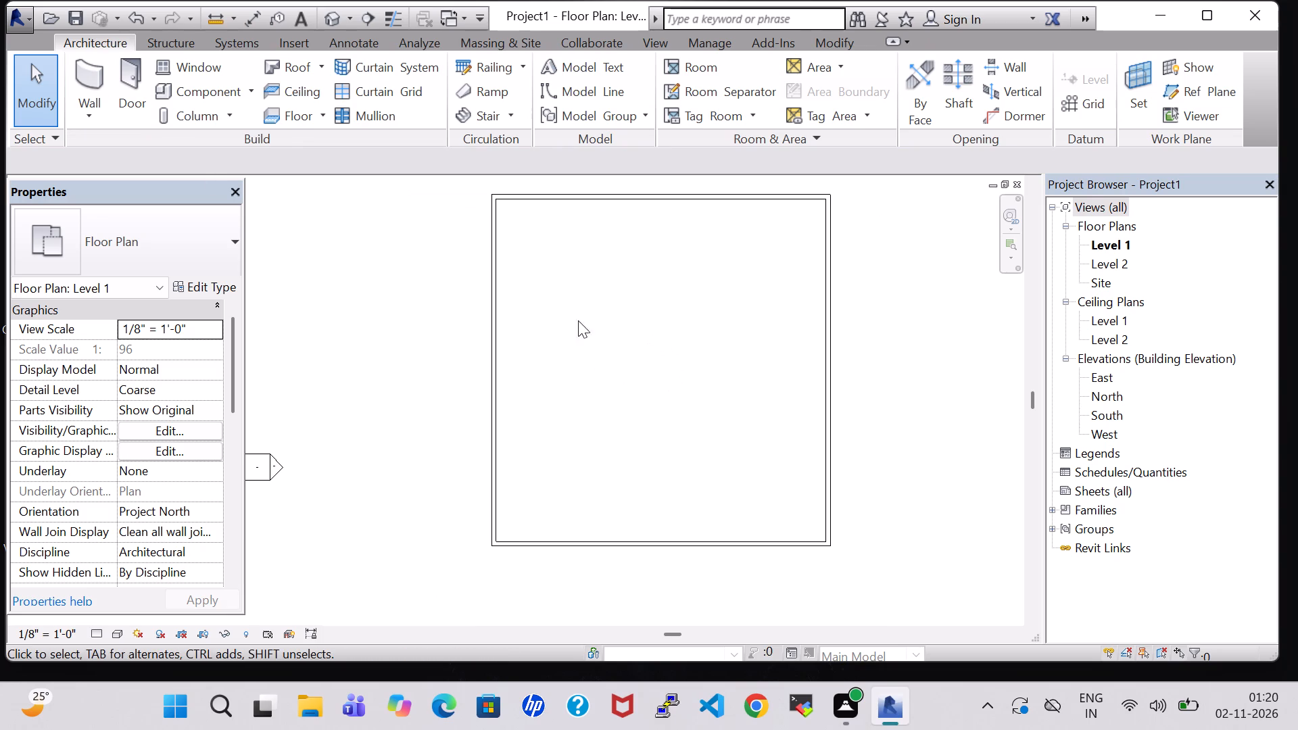
{"action": "left_click", "coordinate": [87, 66]}
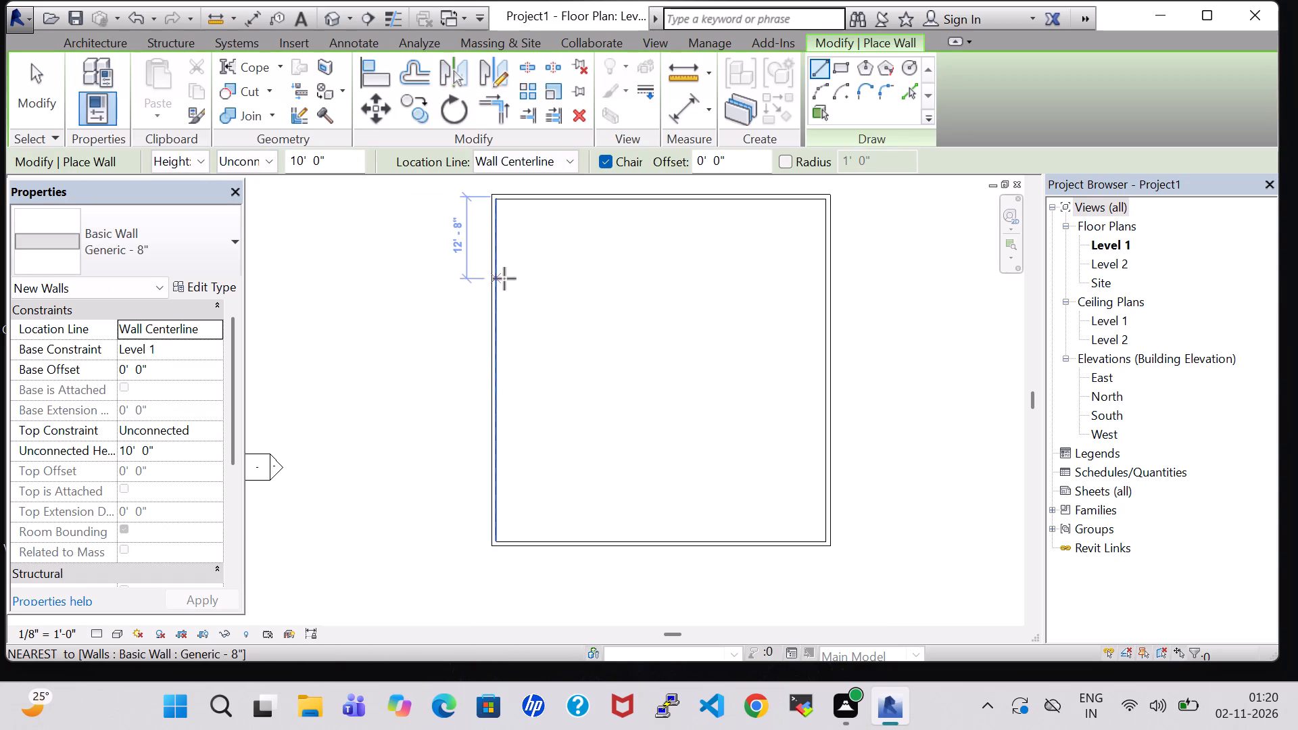
{"action": "middle_click_drag", "start_coordinate": [560, 215], "coordinate": [529, 352]}
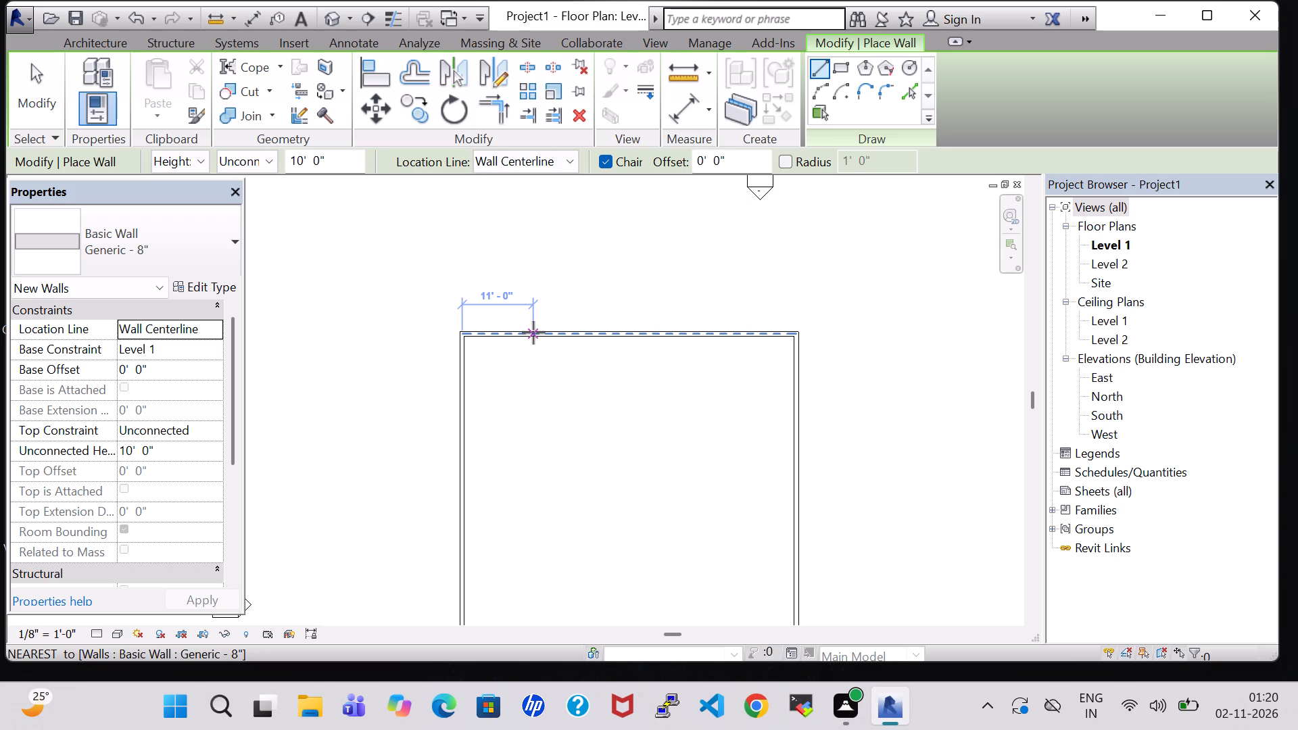
{"action": "type", "text": "18"}
{"action": "key", "text": "apostrophe"}
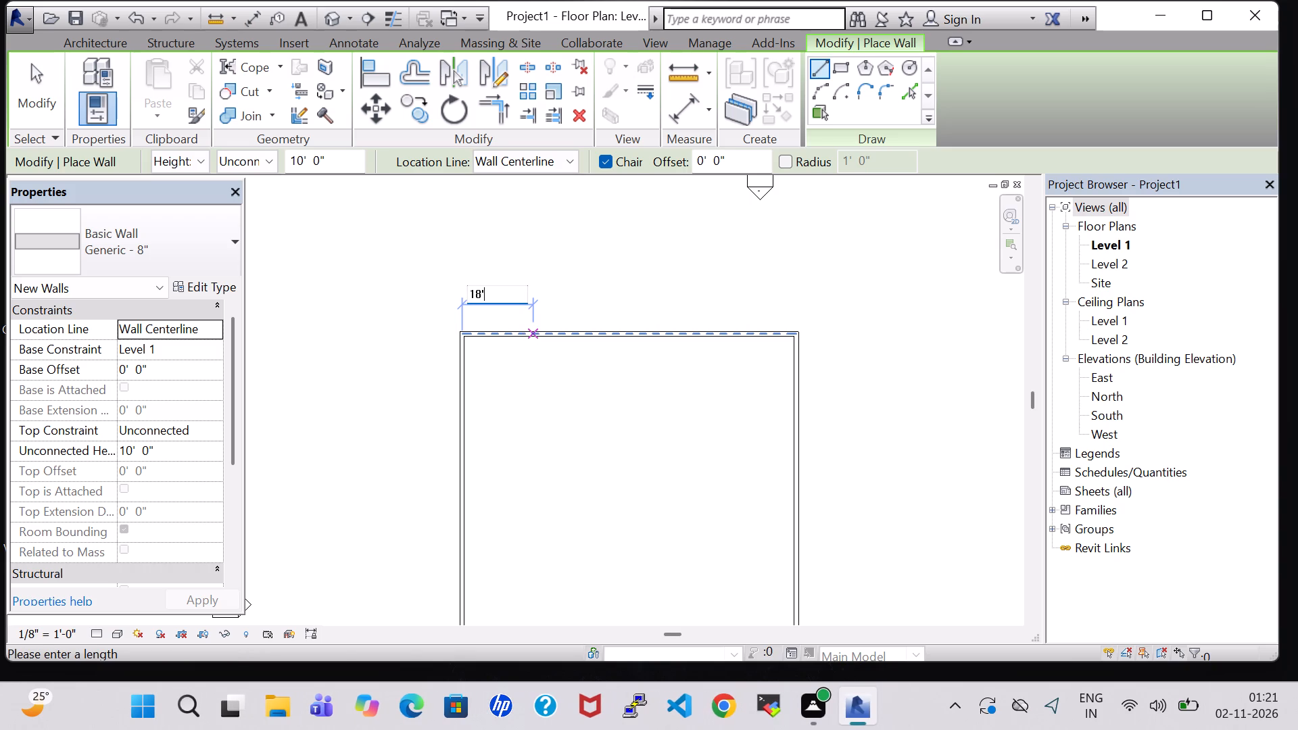
{"action": "key", "text": "Return"}
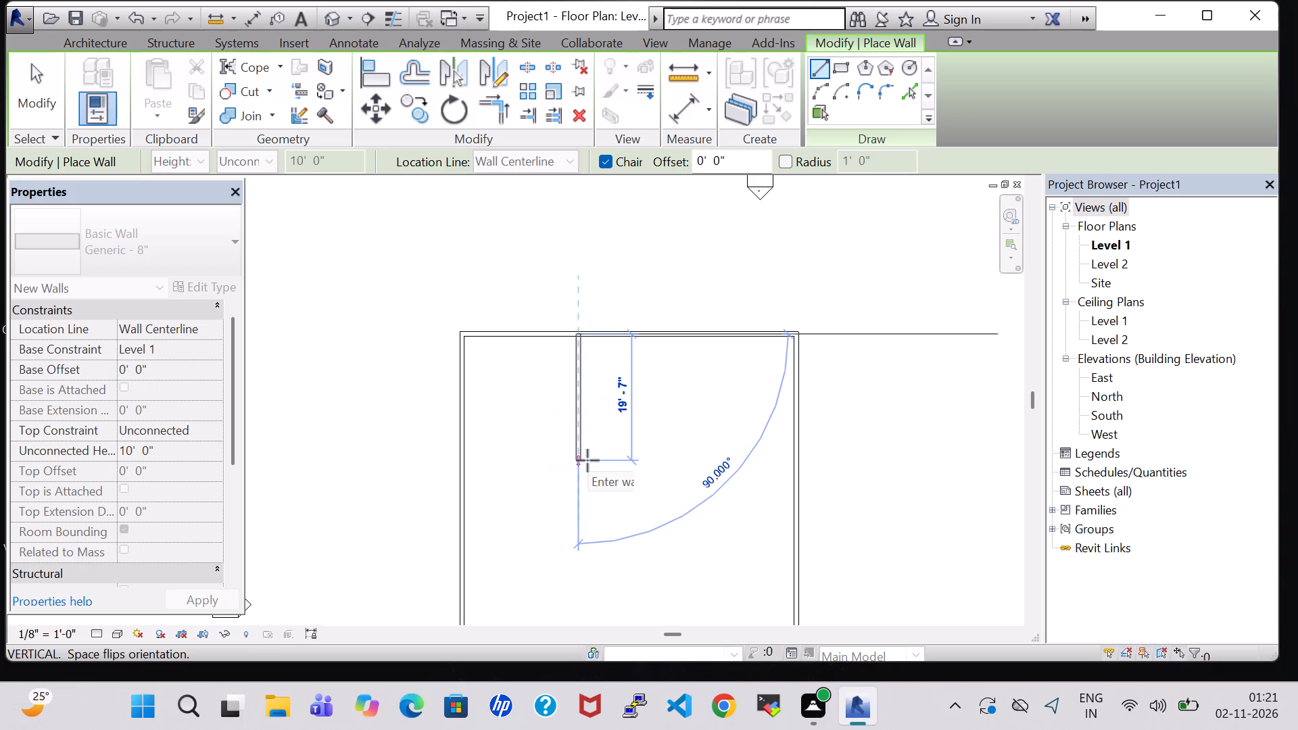
{"action": "type", "text": "18'"}
{"action": "key", "text": "Return"}
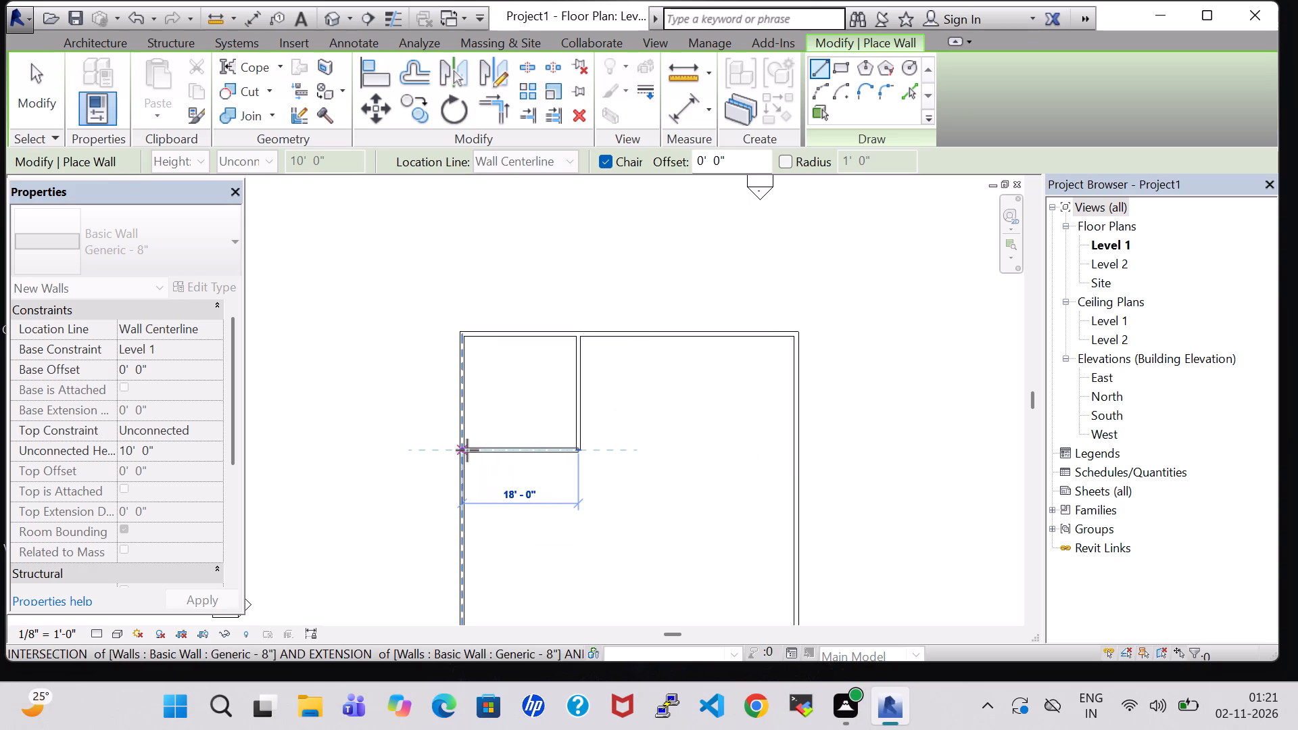
{"action": "left_click", "coordinate": [467, 450]}
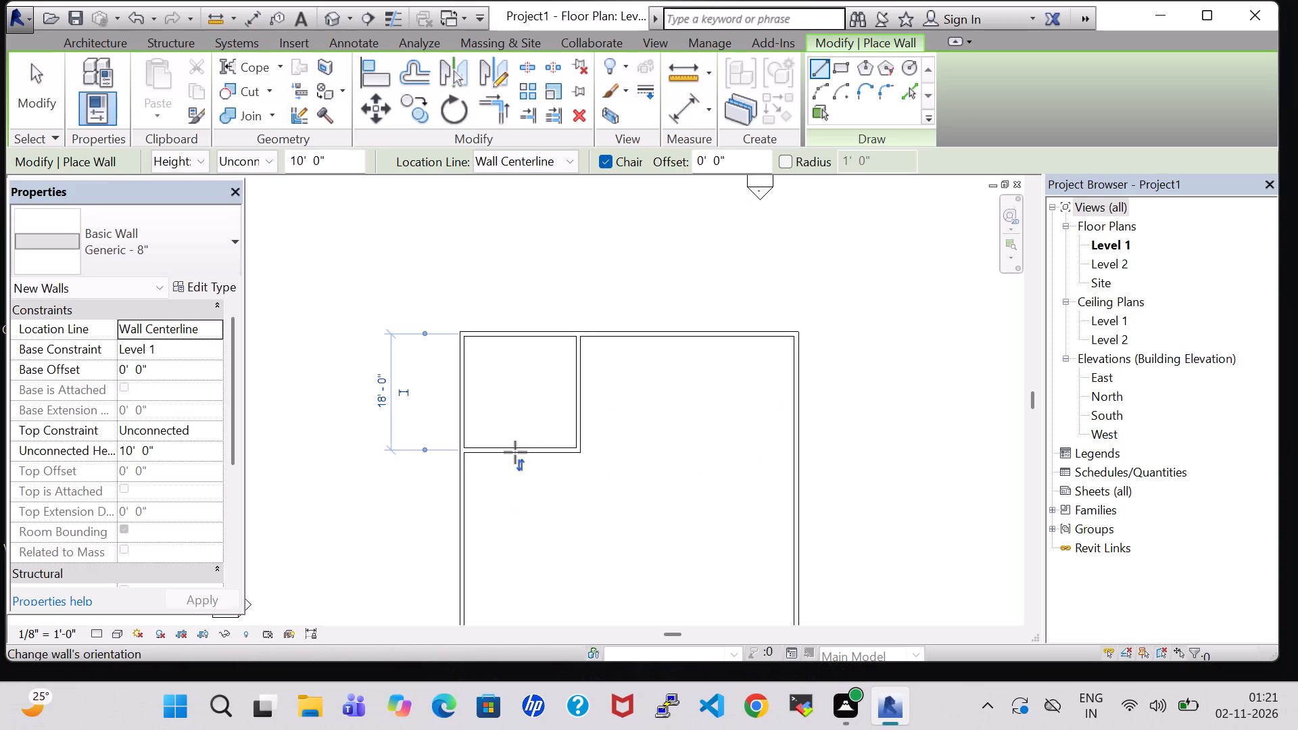
{"action": "key", "text": "Escape"}
{"action": "key", "text": "Escape"}
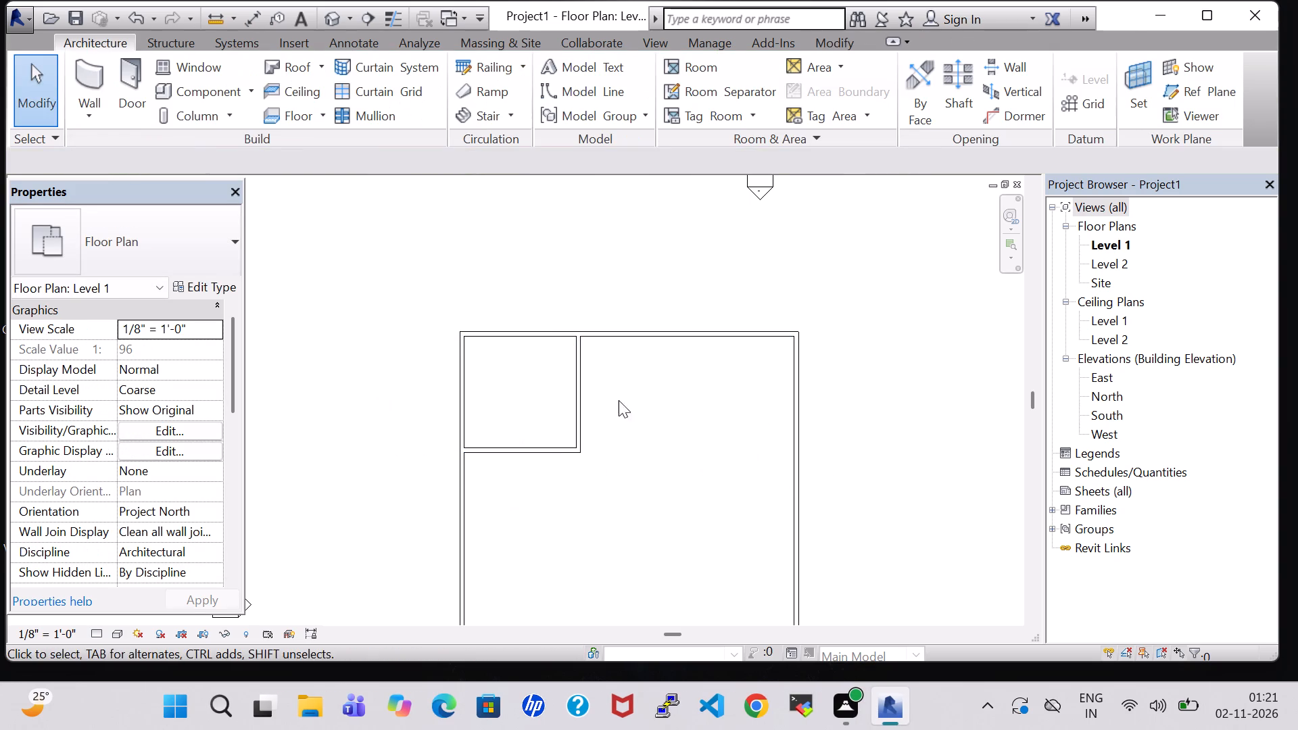
Add a middle room with a partition 14' east of the first room's wall, running 18' south and returning to that room's corner.
{"action": "left_click", "coordinate": [92, 65]}
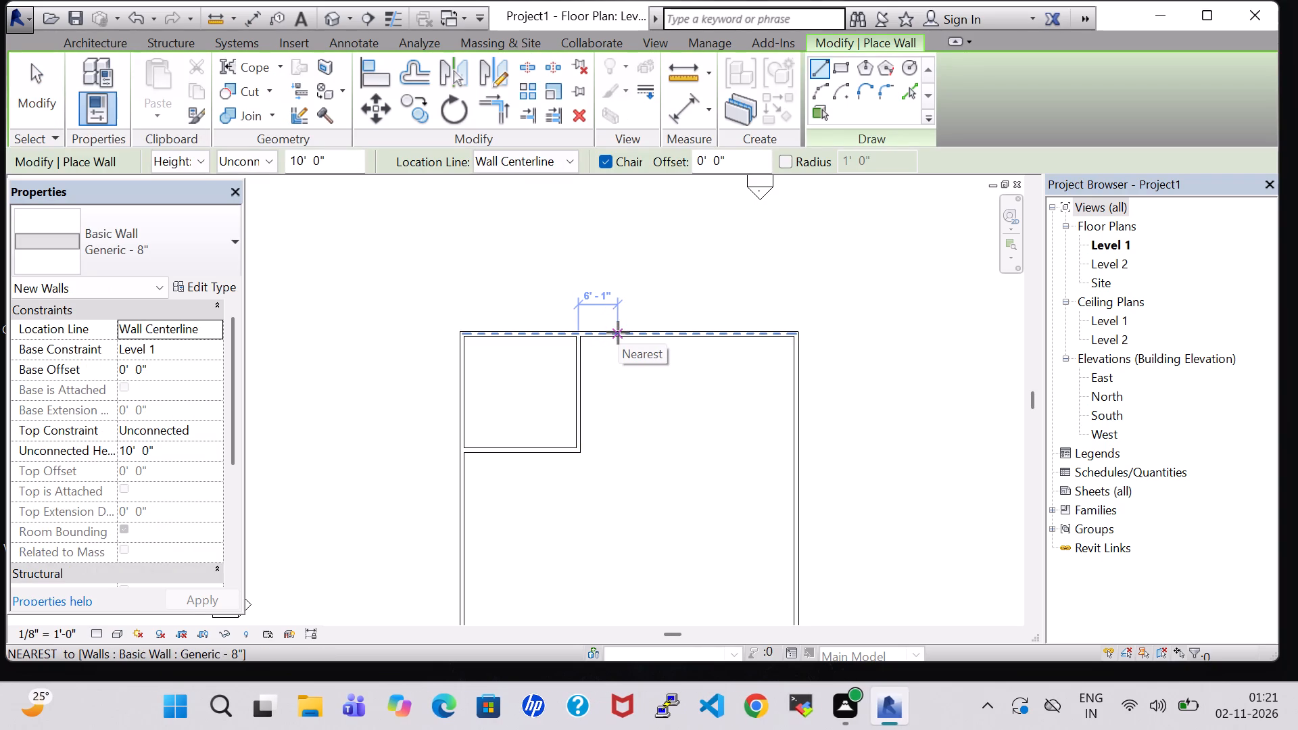
{"action": "type", "text": "14'"}
{"action": "key", "text": "Return"}
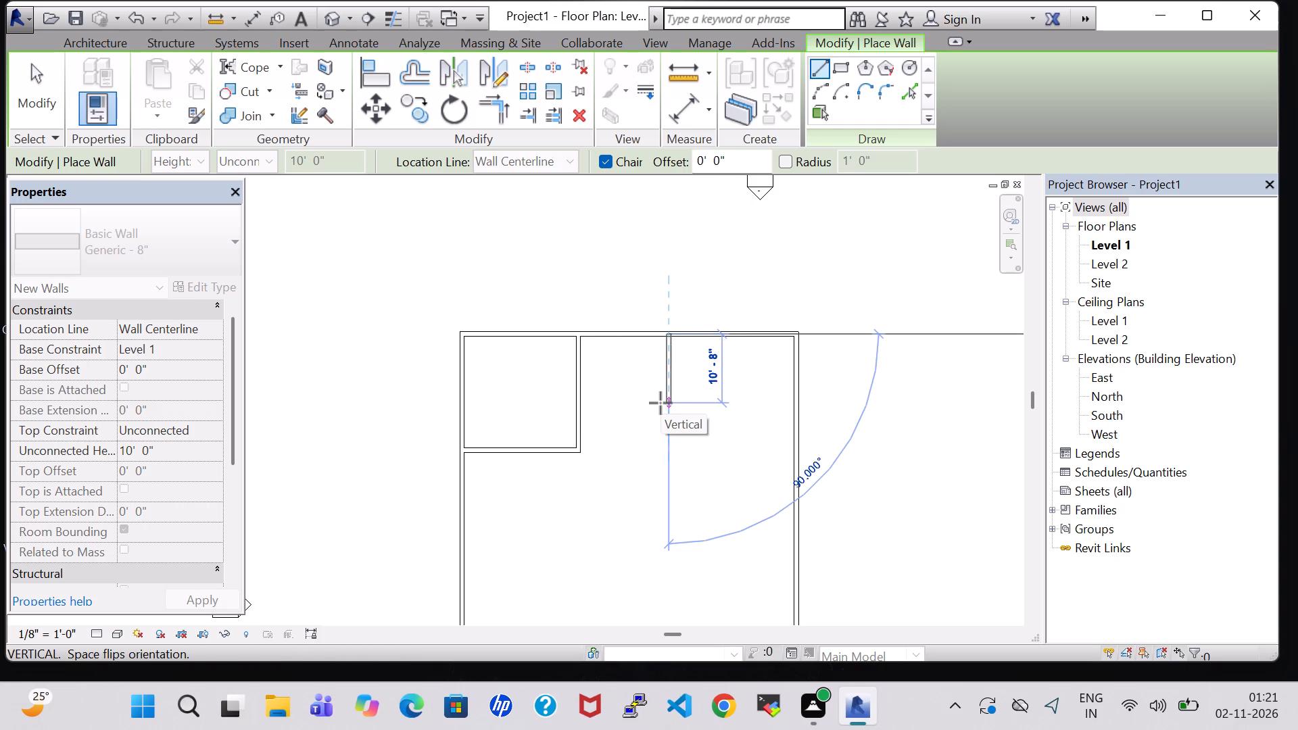
{"action": "type", "text": "18'"}
{"action": "key", "text": "Return"}
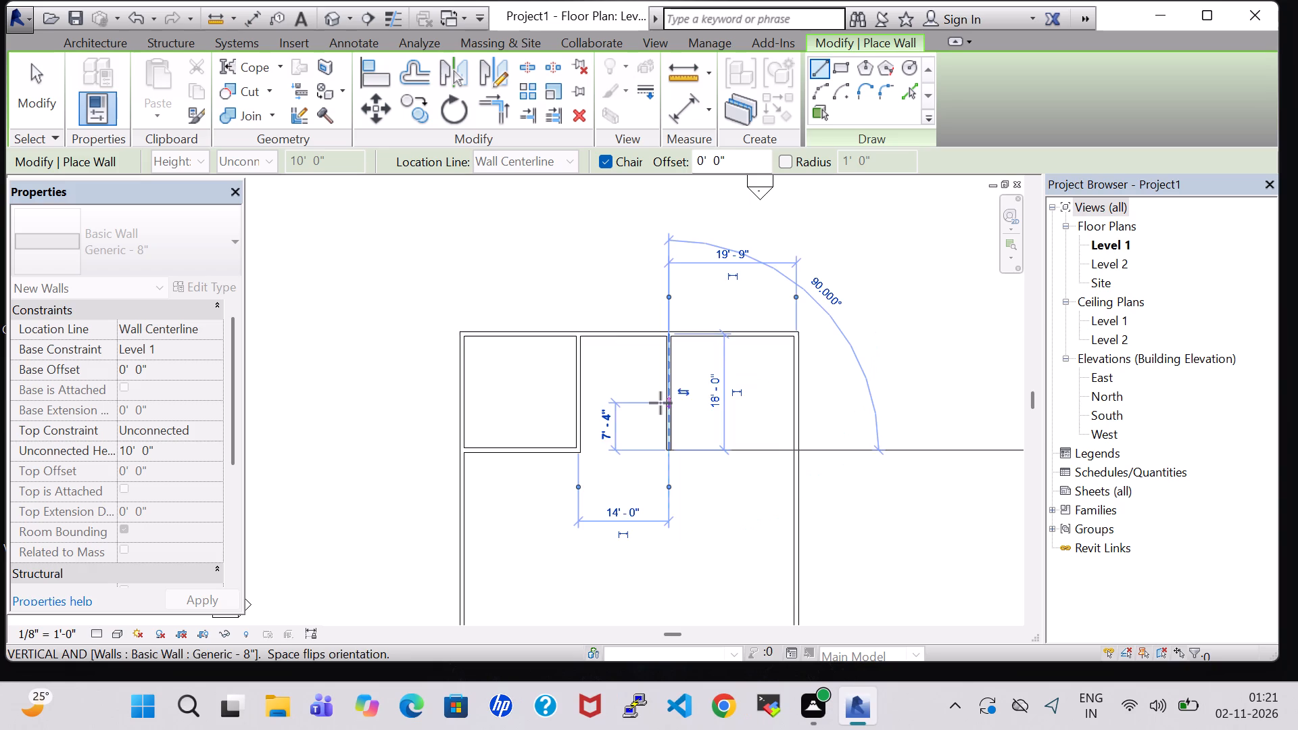
{"action": "left_click", "coordinate": [580, 445]}
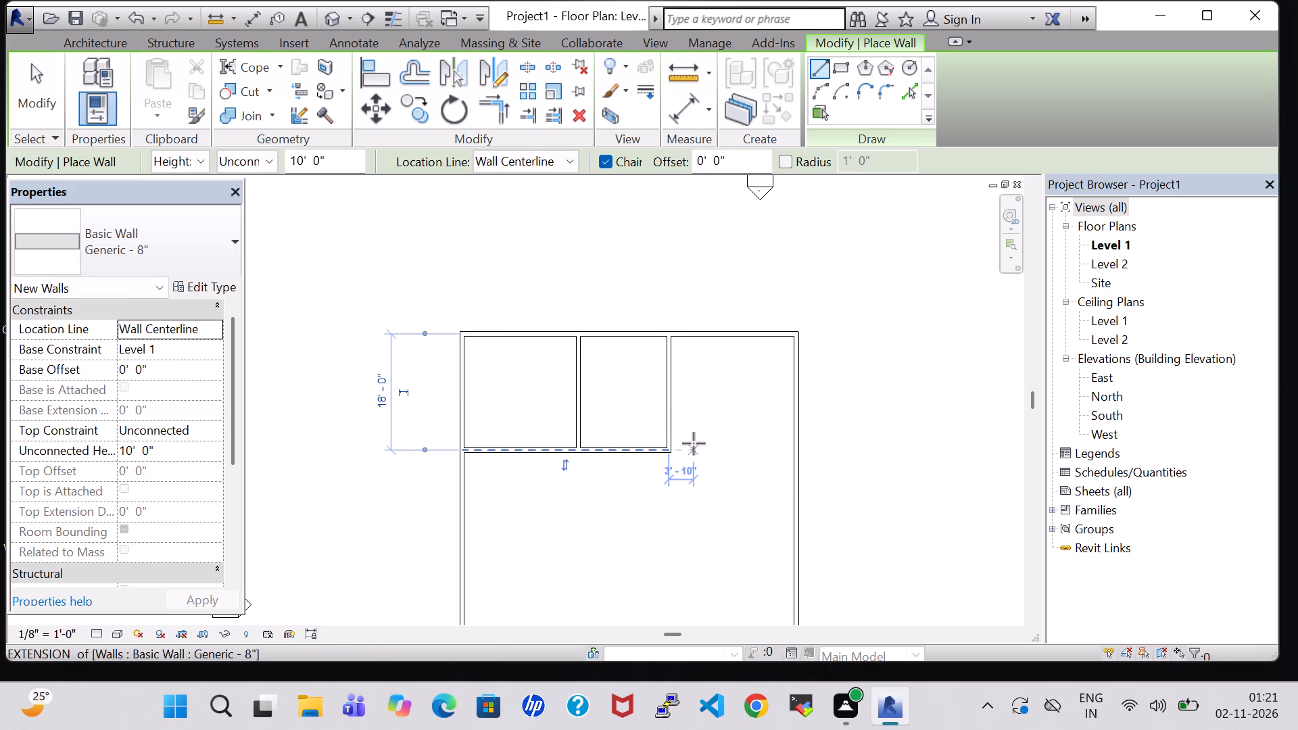
Draw a wall from the middle room's southeast corner east to the exterior wall, enclosing the northeast room.
{"action": "left_click", "coordinate": [665, 450]}
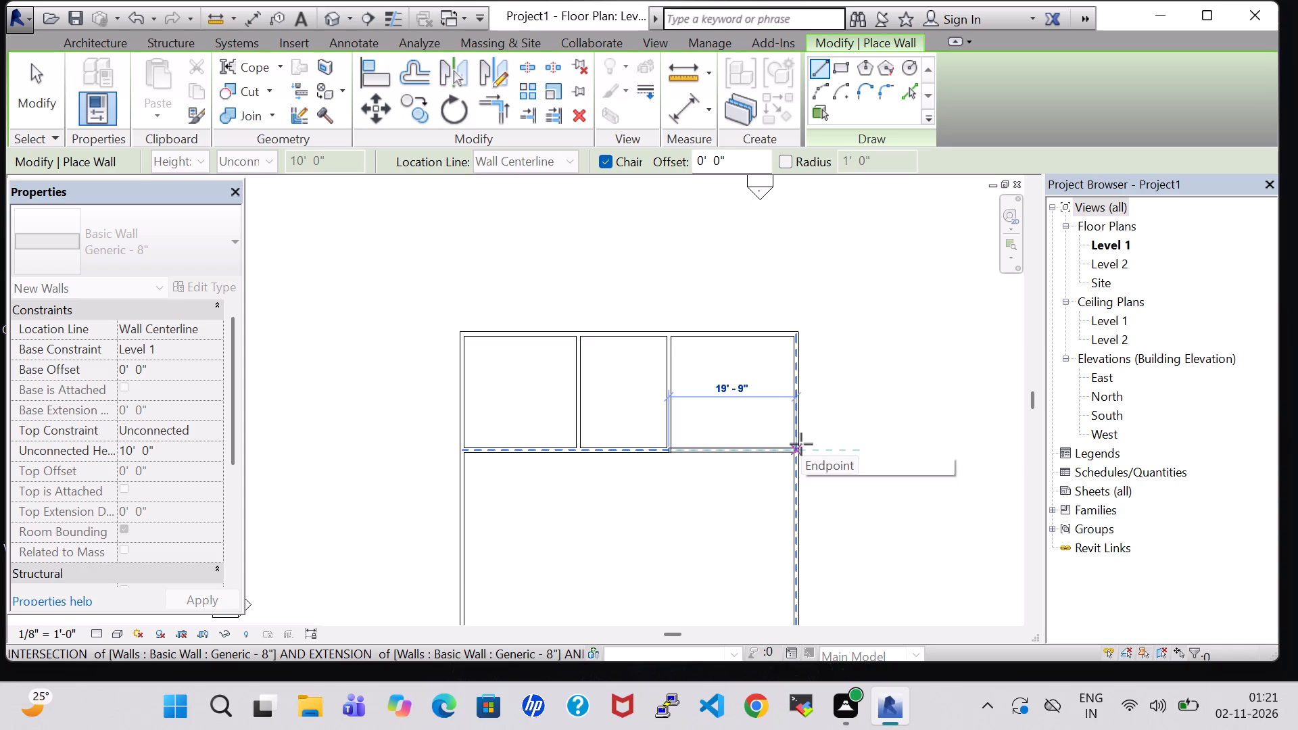
{"action": "left_click", "coordinate": [801, 444]}
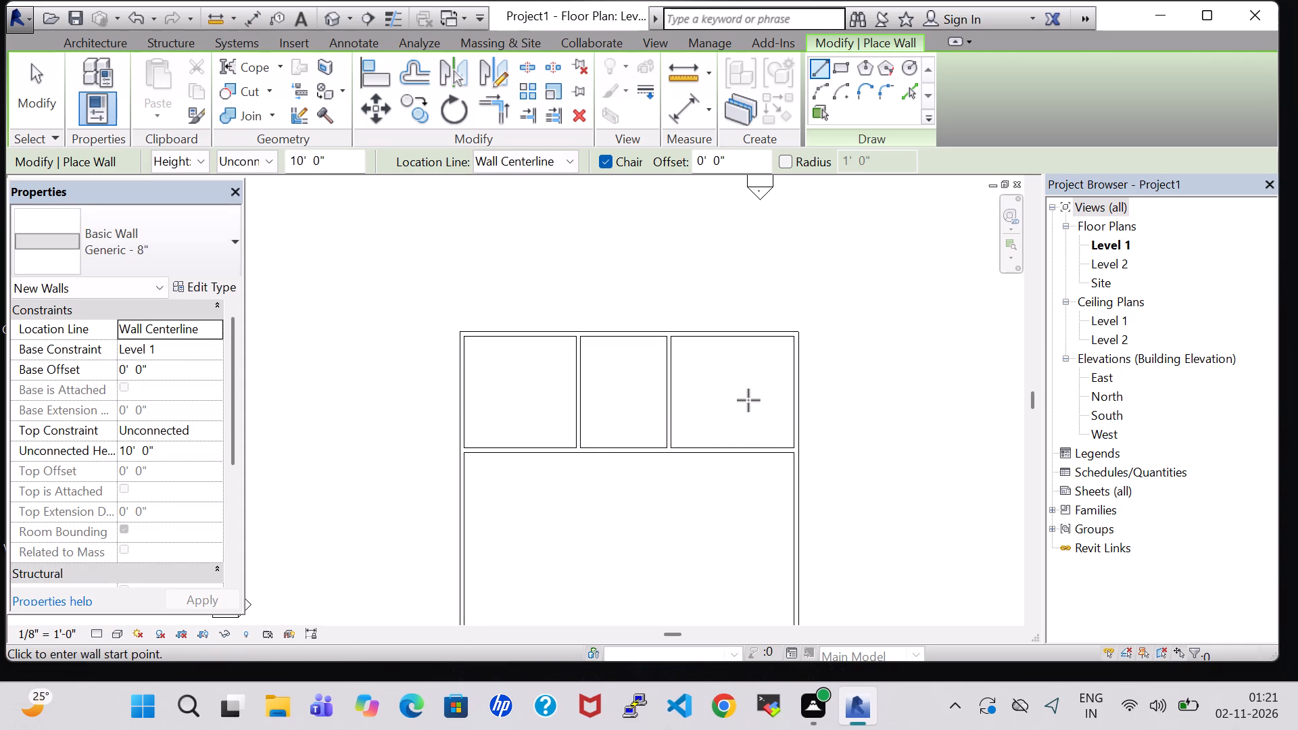
{"action": "key", "text": "Escape"}
Set the floor plan view's visual style to Shaded.
{"action": "key", "text": "s"}
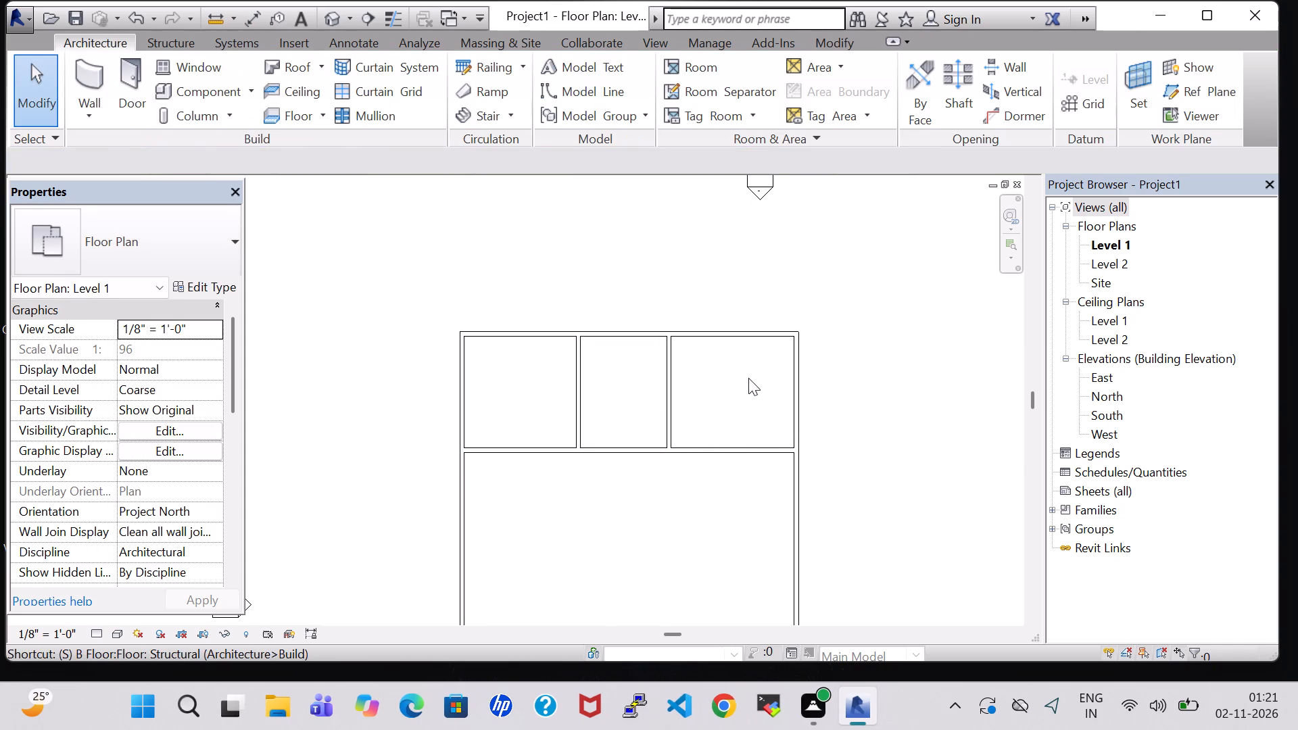
{"action": "type", "text": "DI"}
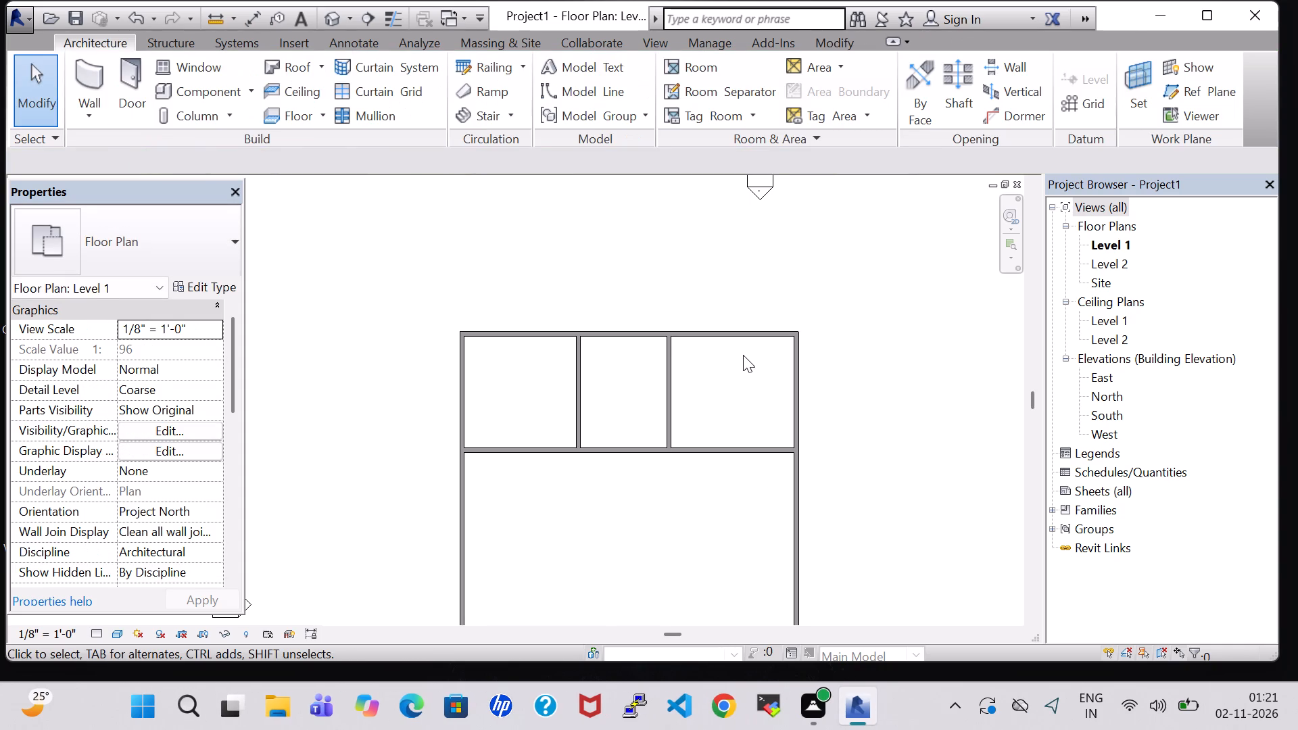
{"action": "left_click", "coordinate": [776, 286]}
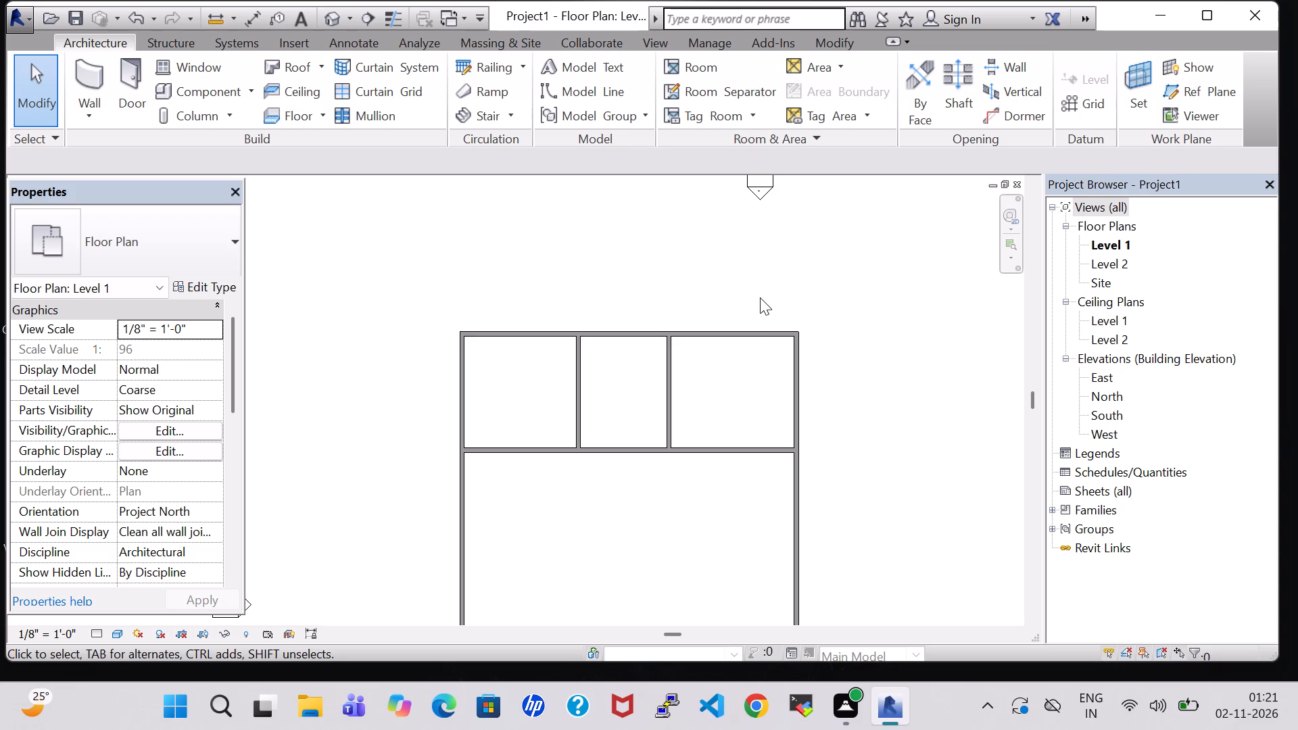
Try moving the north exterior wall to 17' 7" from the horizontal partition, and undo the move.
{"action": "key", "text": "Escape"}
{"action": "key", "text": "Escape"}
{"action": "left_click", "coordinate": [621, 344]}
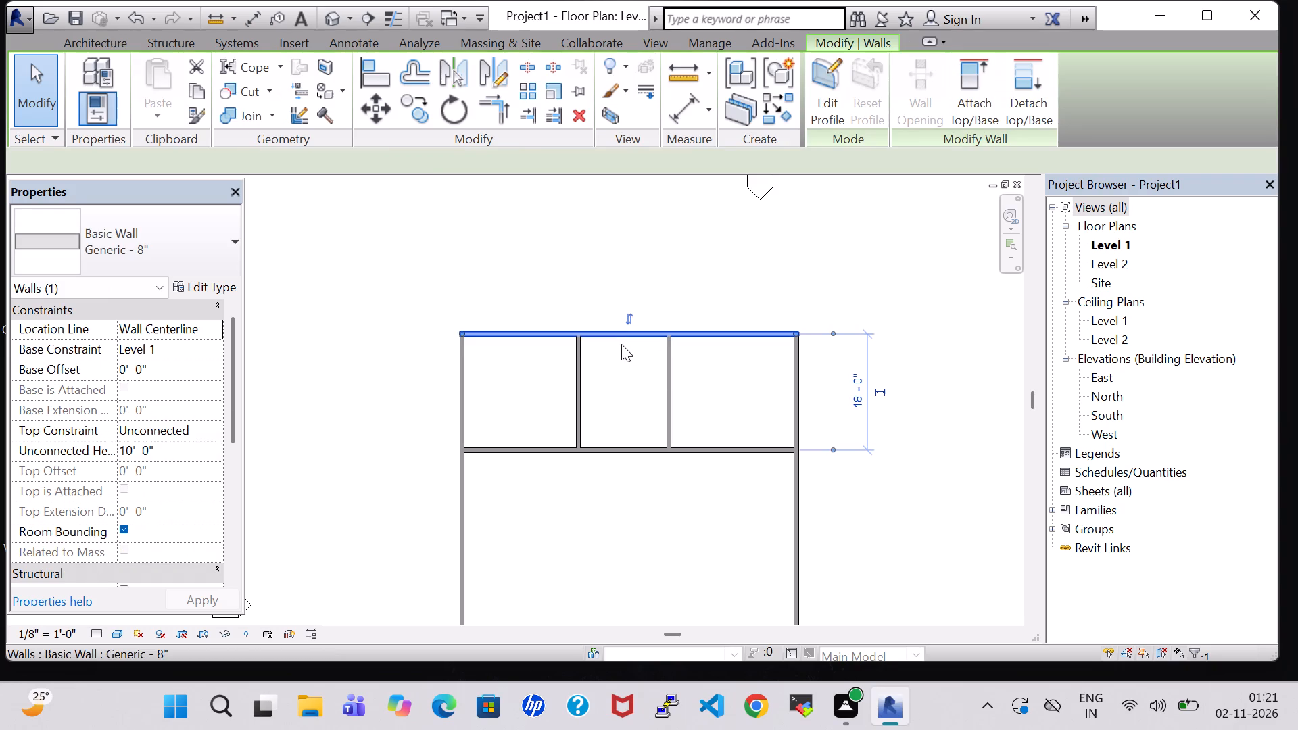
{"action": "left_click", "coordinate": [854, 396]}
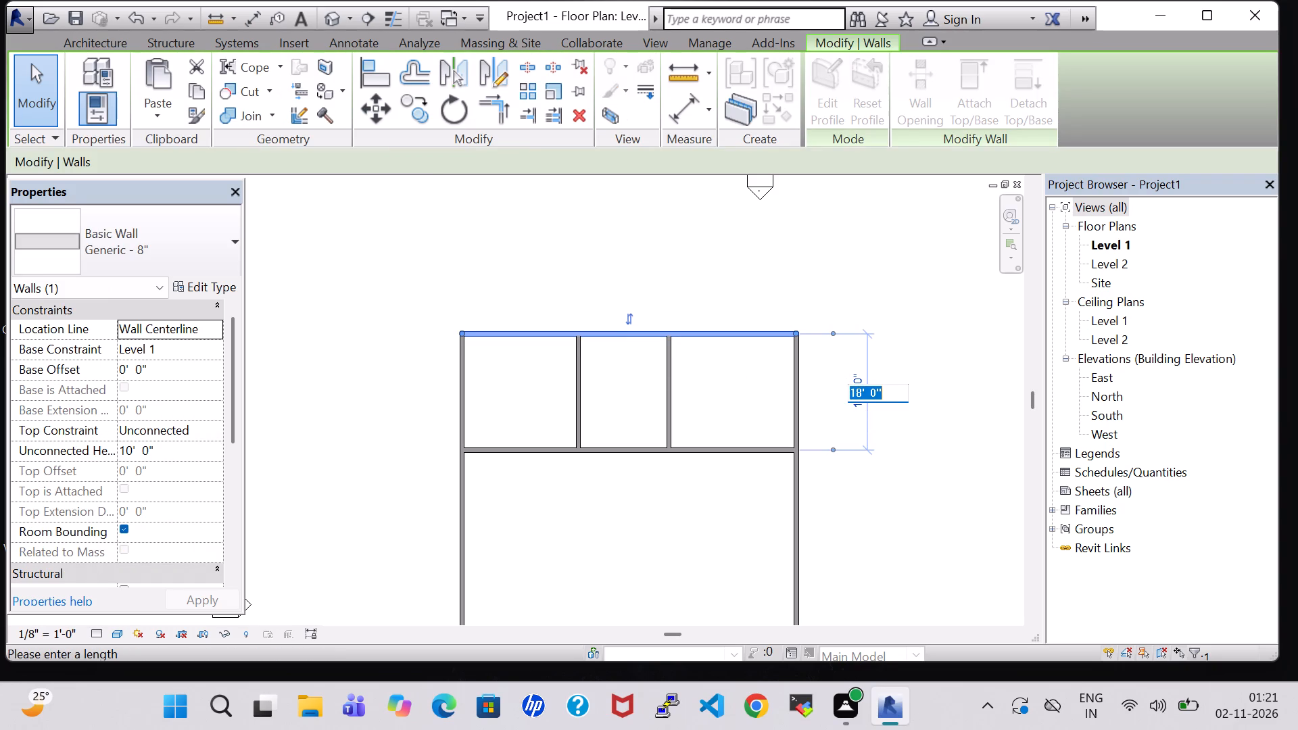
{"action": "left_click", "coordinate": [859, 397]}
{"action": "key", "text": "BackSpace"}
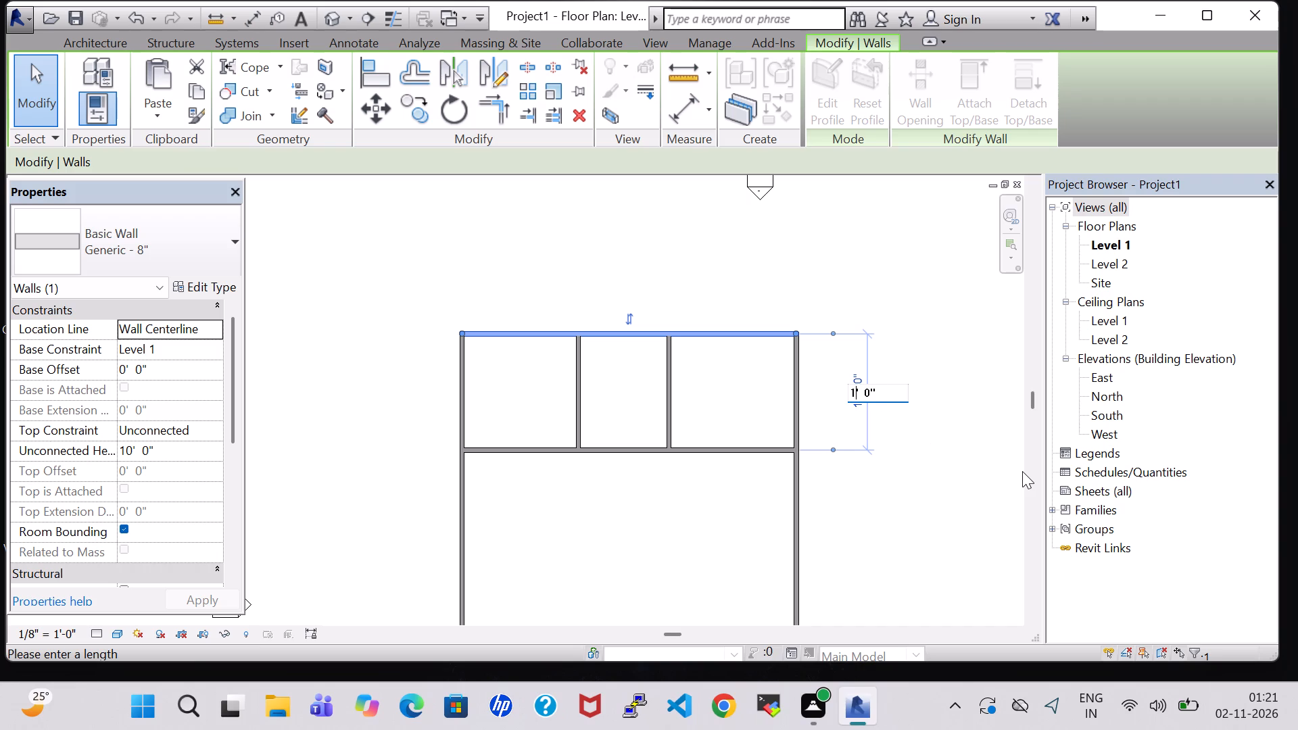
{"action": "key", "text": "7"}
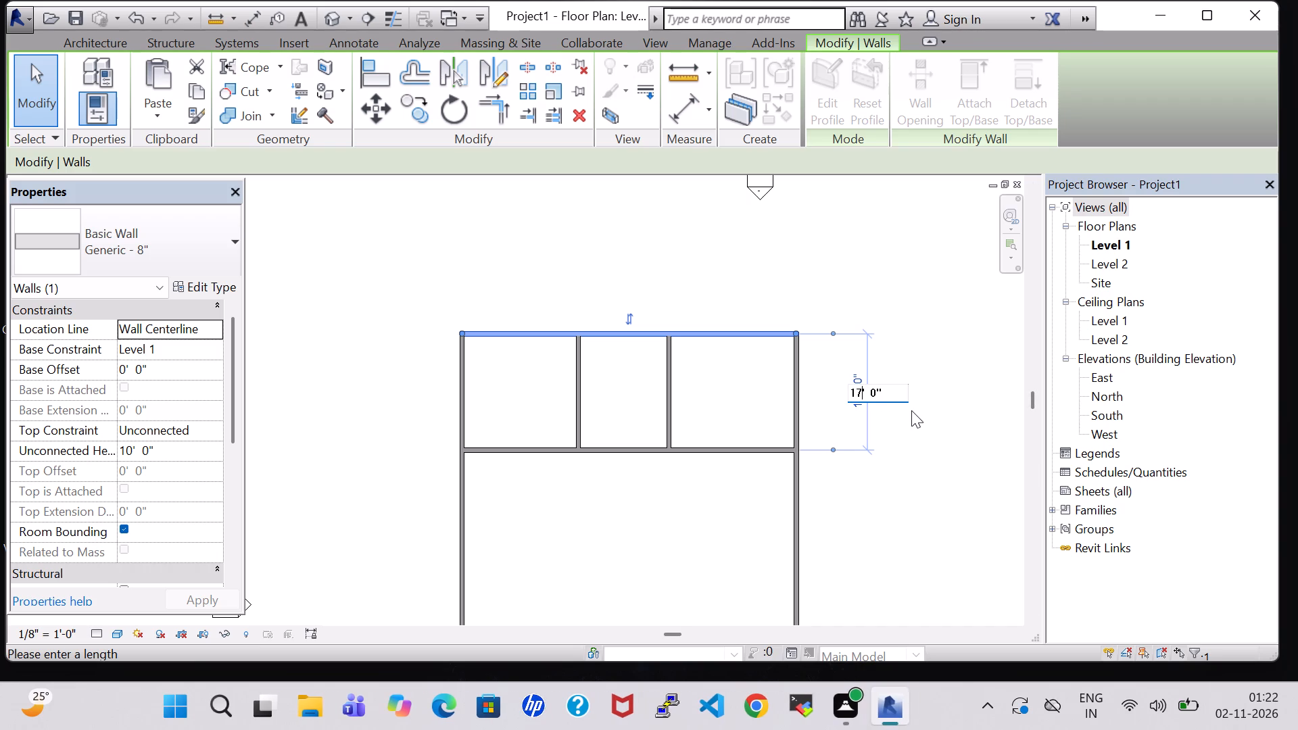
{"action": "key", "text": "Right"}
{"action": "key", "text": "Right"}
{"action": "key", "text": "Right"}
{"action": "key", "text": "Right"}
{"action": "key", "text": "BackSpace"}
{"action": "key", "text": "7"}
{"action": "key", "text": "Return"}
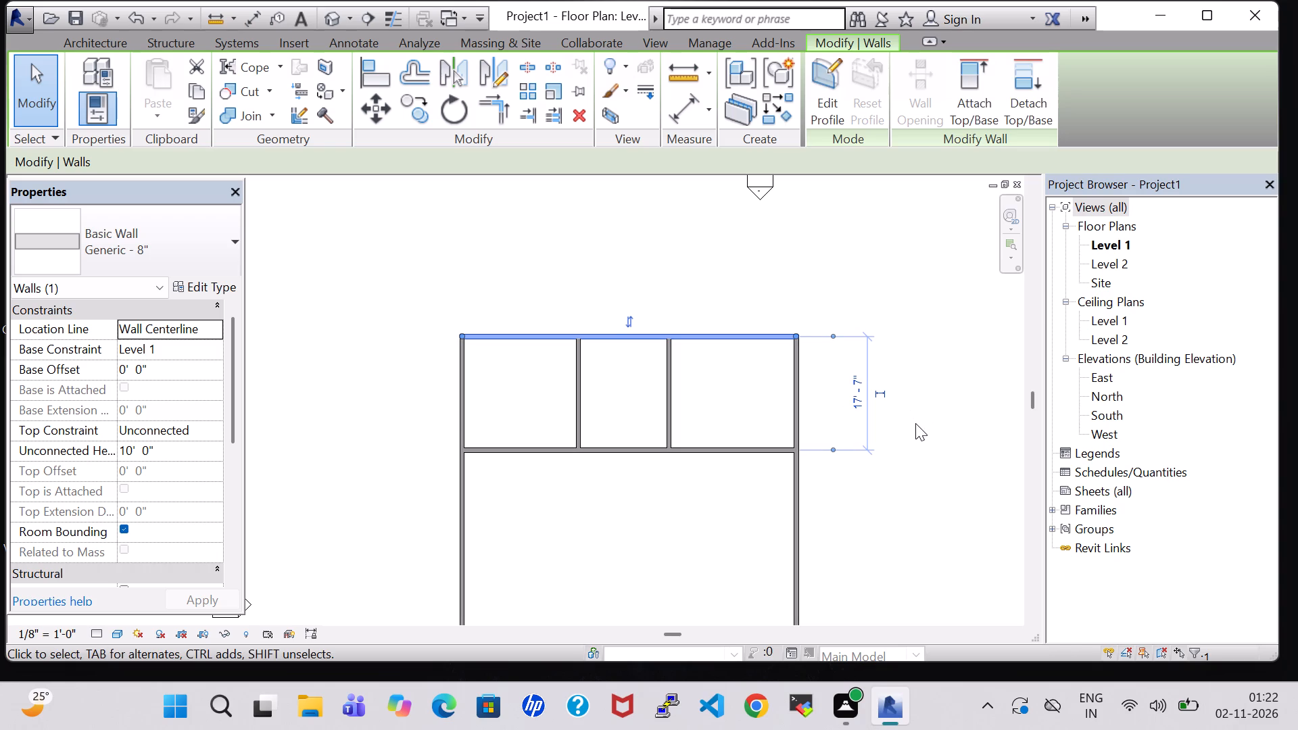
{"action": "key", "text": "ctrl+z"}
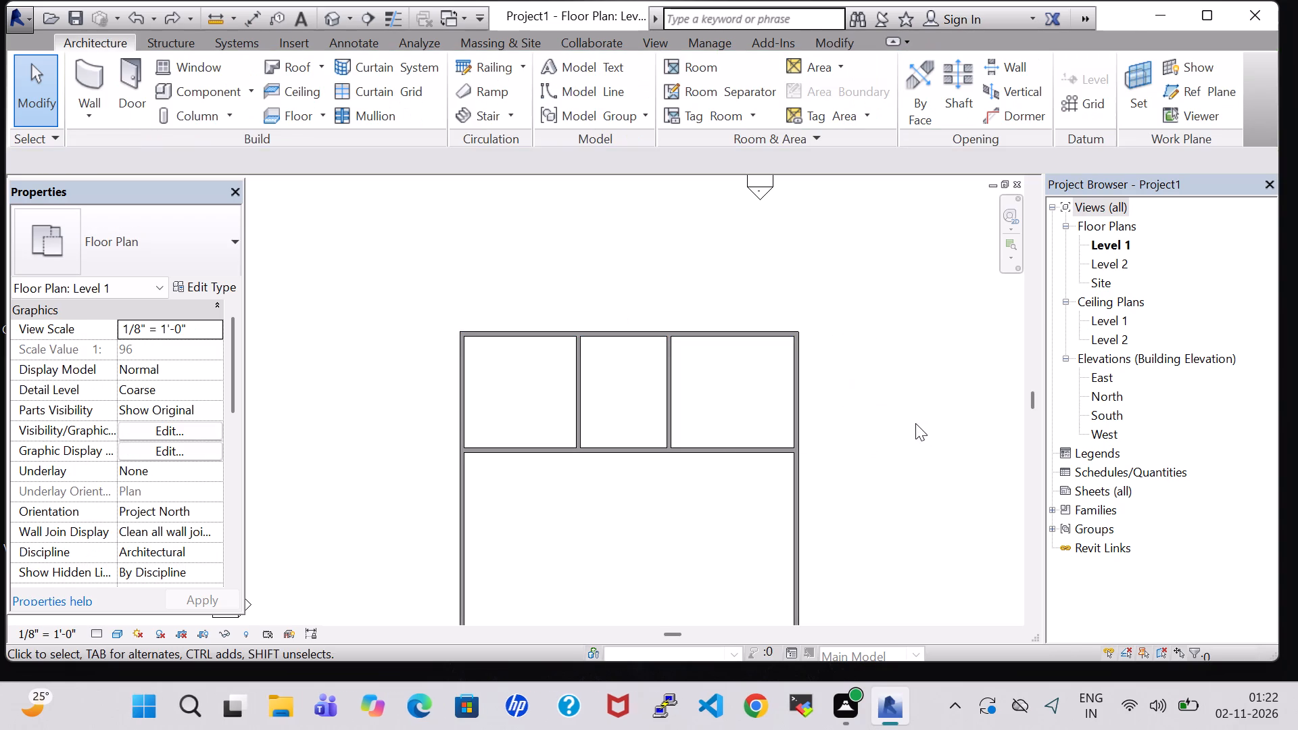
Set the horizontal partition along the south side of the three northern rooms 17' 7" from the north exterior wall.
{"action": "left_click", "coordinate": [723, 444]}
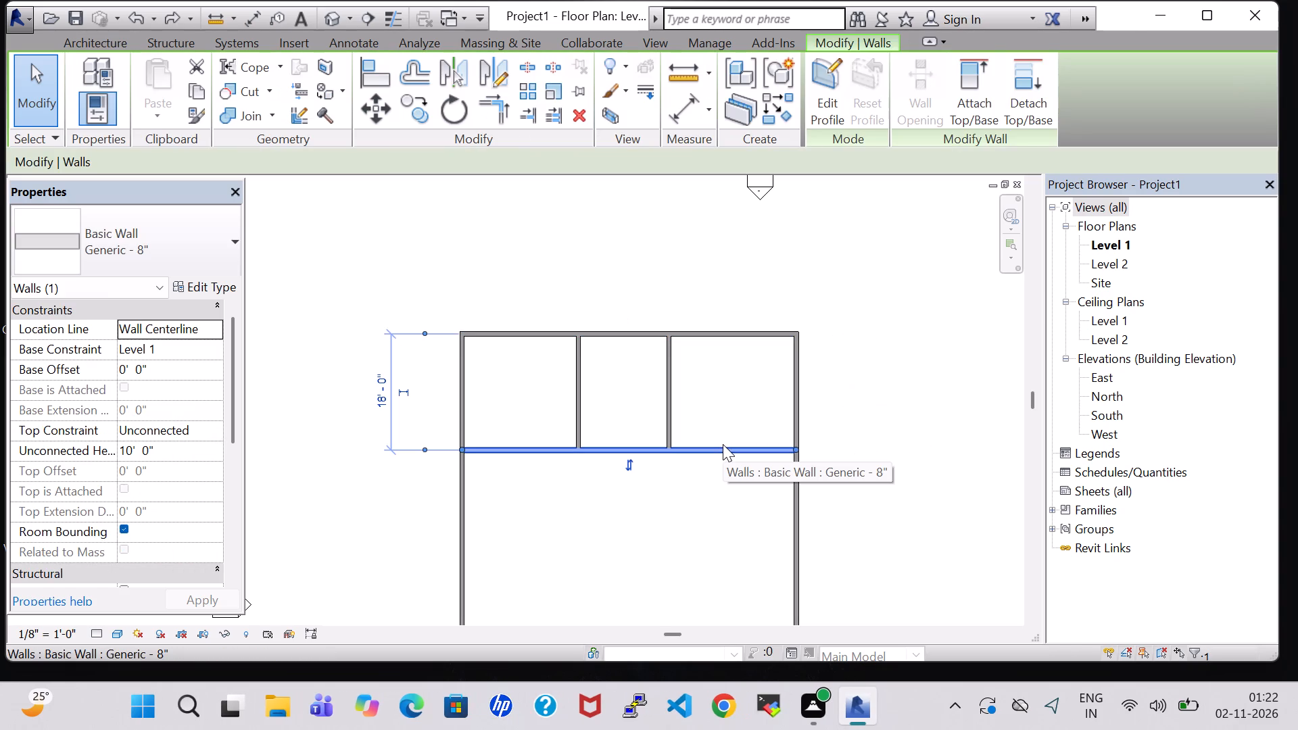
{"action": "key", "text": "Up"}
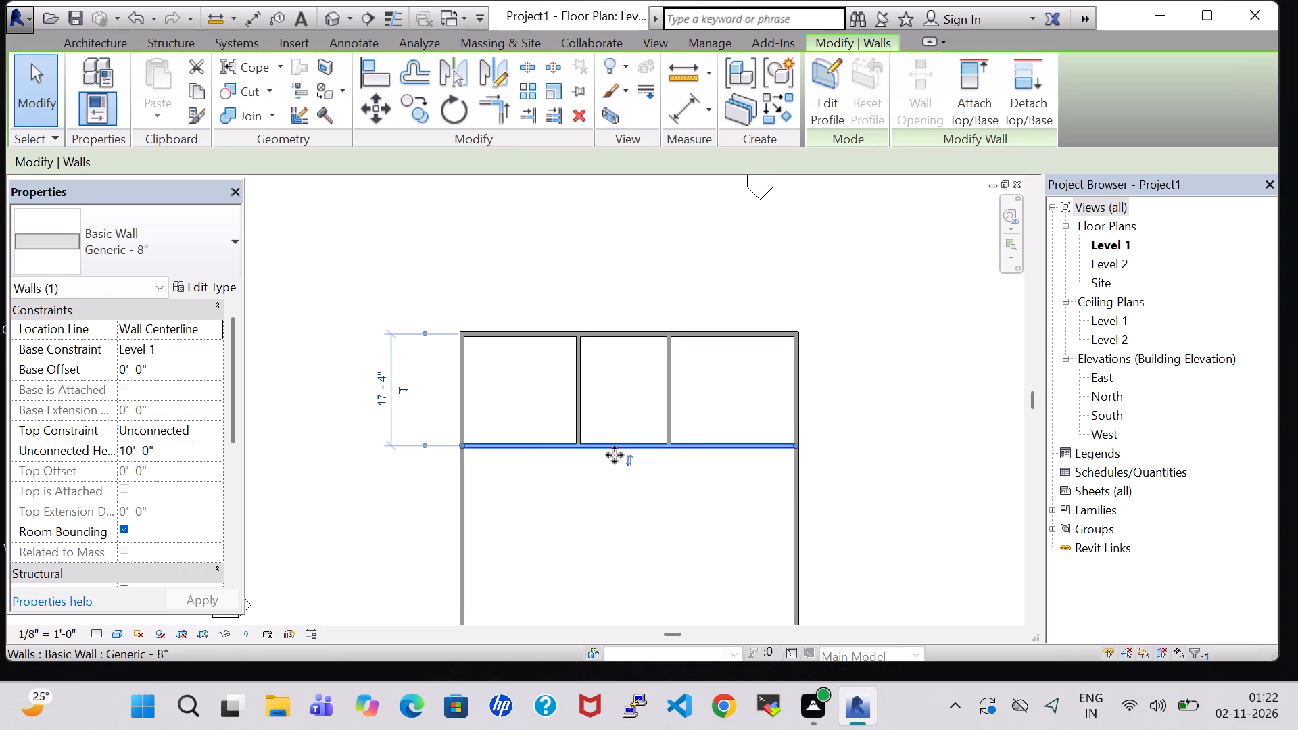
{"action": "double_click", "coordinate": [388, 376]}
{"action": "left_click", "coordinate": [388, 376]}
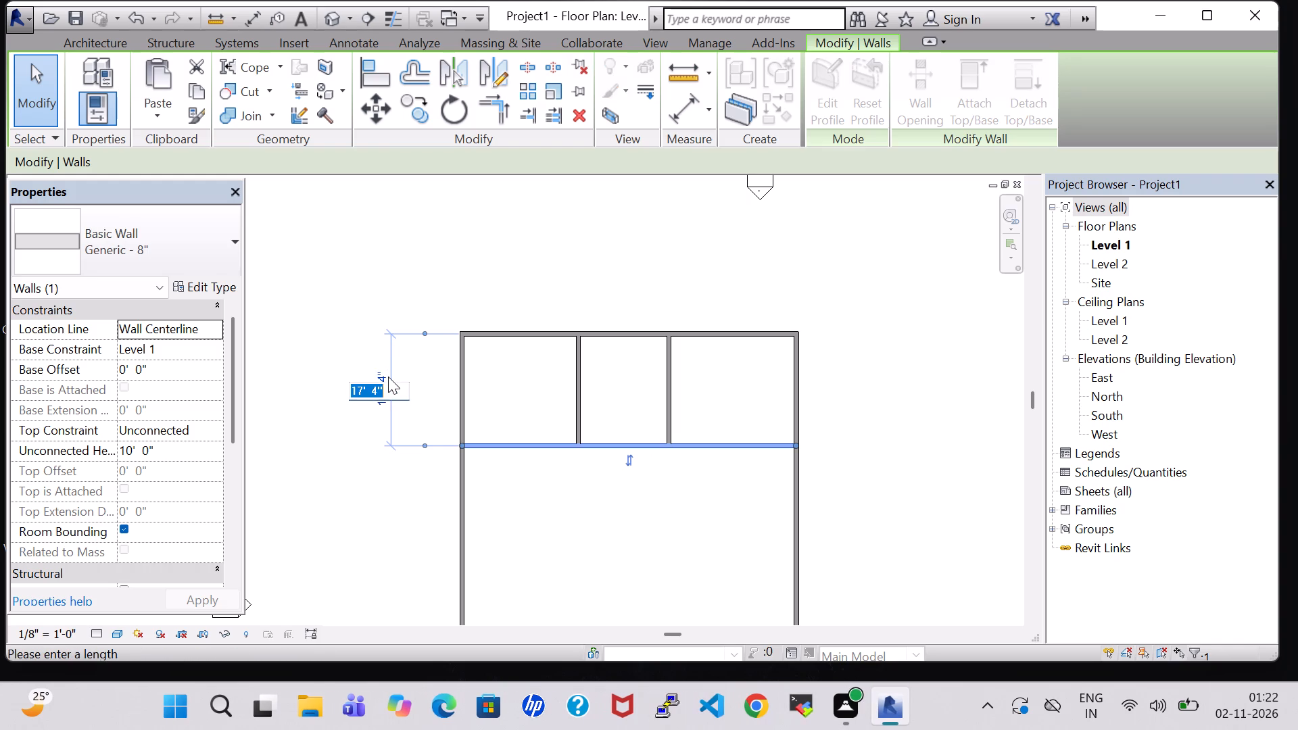
{"action": "left_click", "coordinate": [382, 393]}
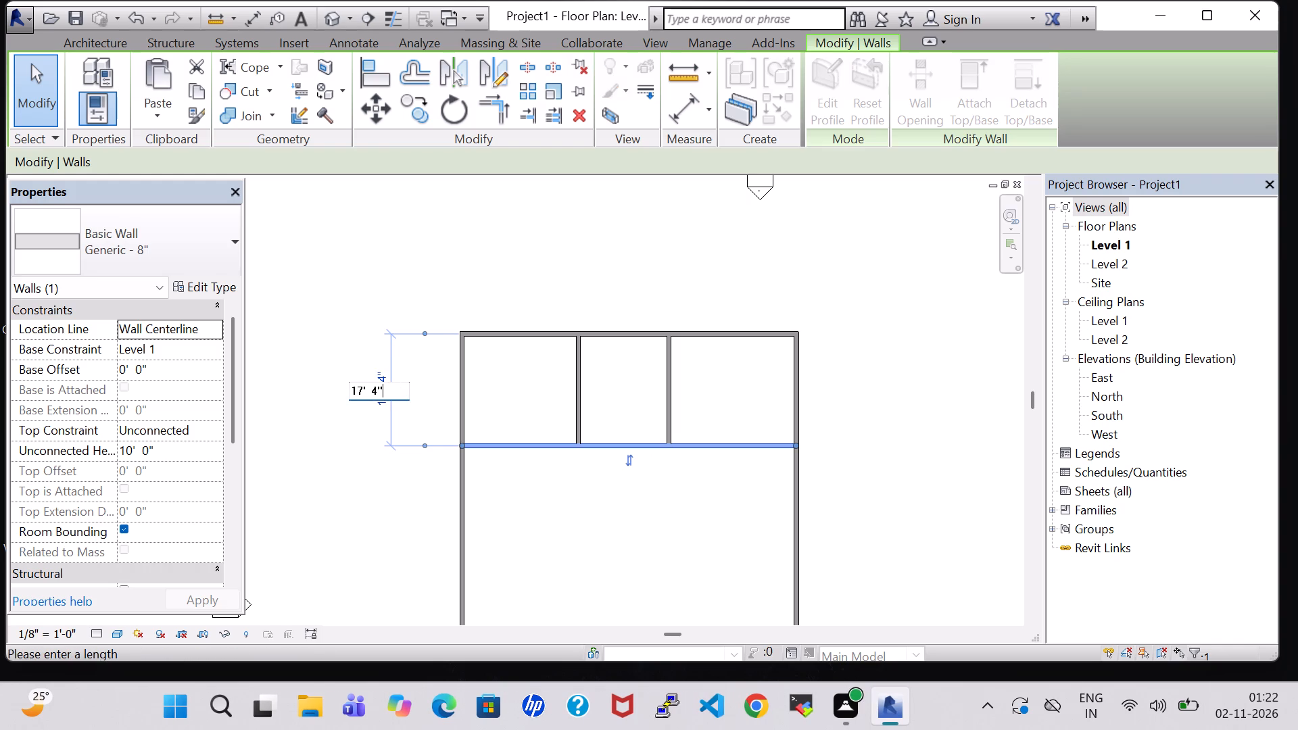
{"action": "left_click", "coordinate": [377, 393]}
{"action": "key", "text": "BackSpace"}
{"action": "key", "text": "7"}
{"action": "key", "text": "Return"}
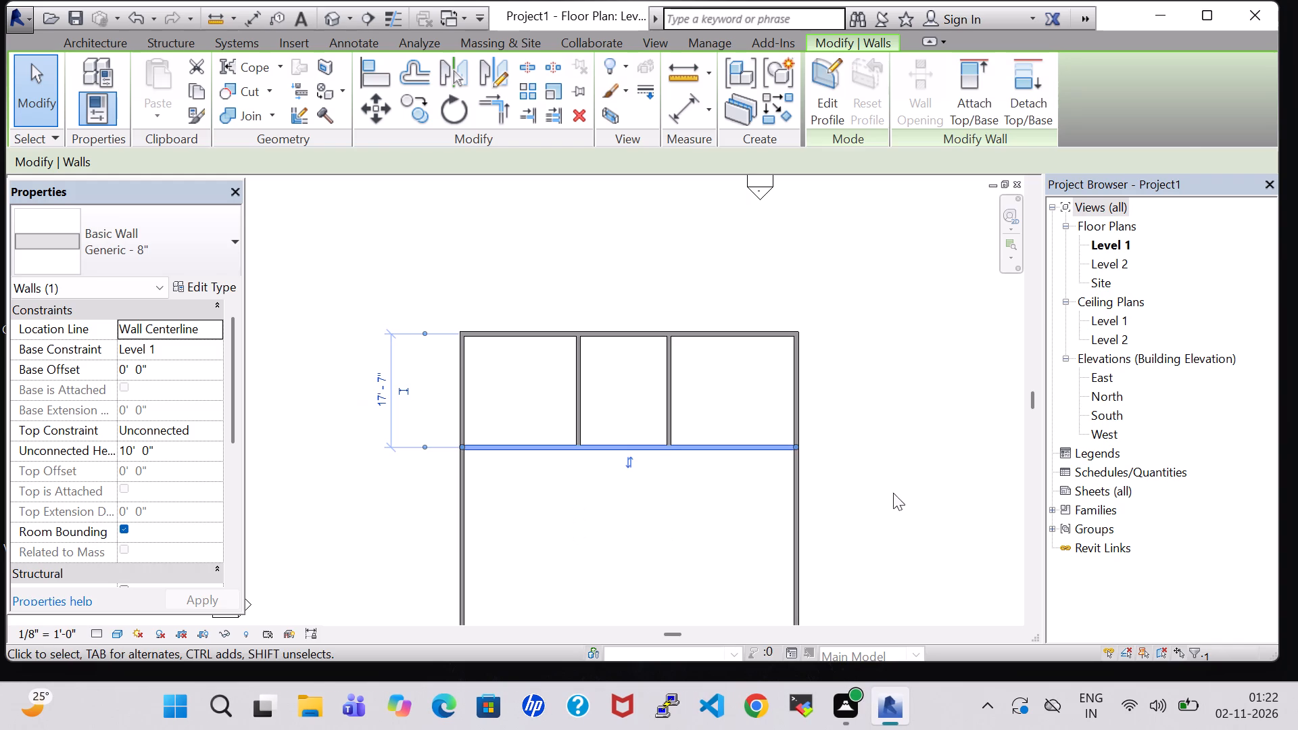
{"action": "left_click", "coordinate": [903, 462]}
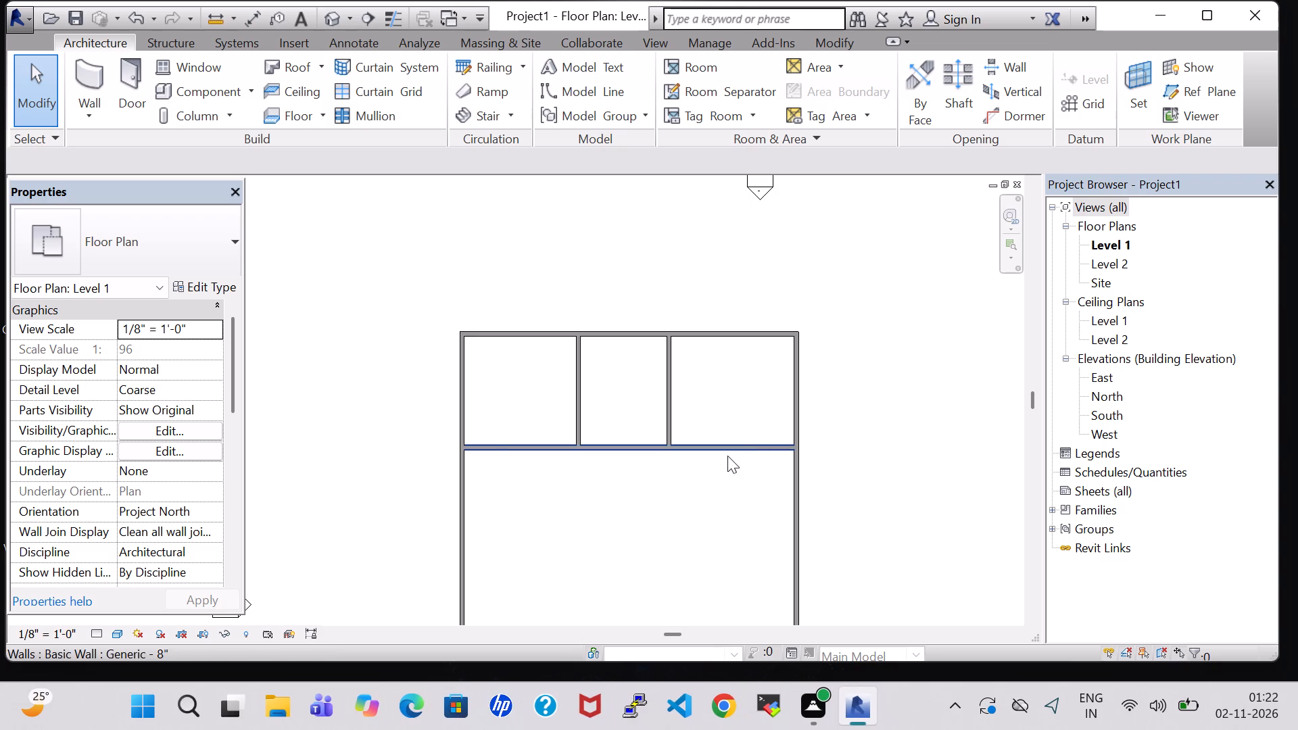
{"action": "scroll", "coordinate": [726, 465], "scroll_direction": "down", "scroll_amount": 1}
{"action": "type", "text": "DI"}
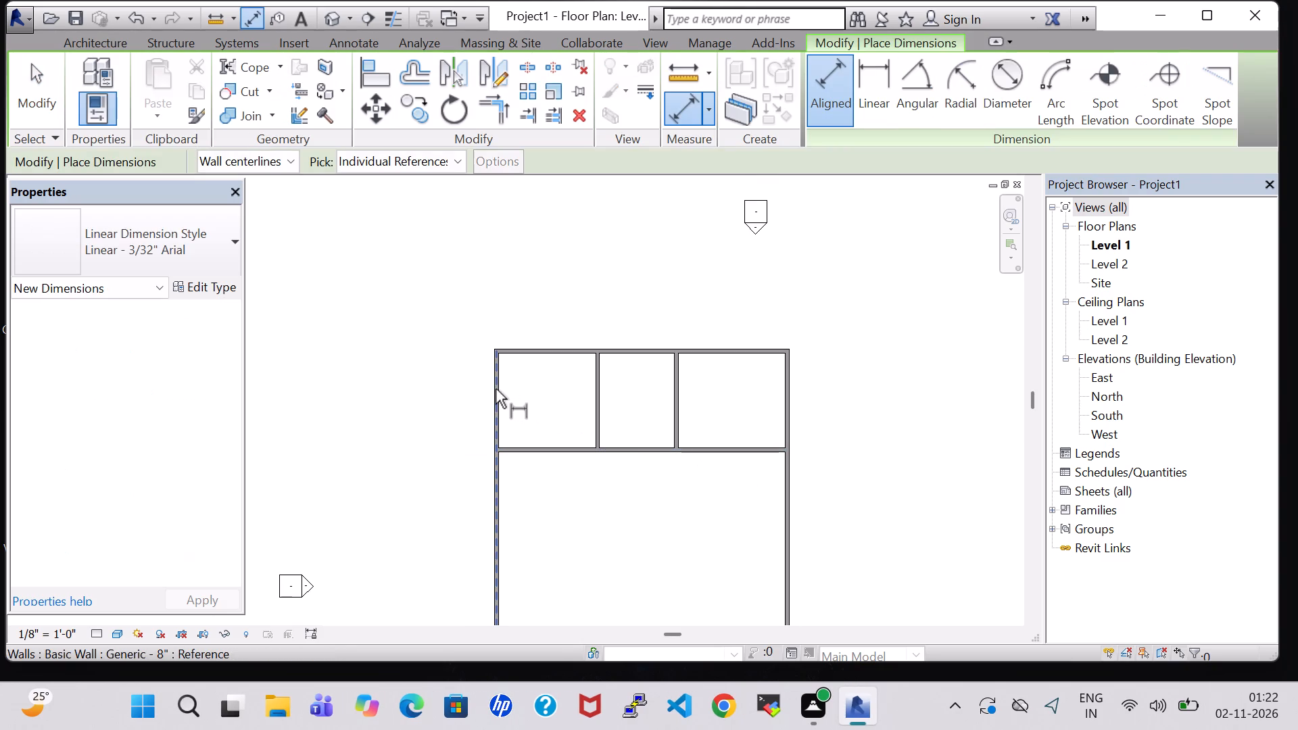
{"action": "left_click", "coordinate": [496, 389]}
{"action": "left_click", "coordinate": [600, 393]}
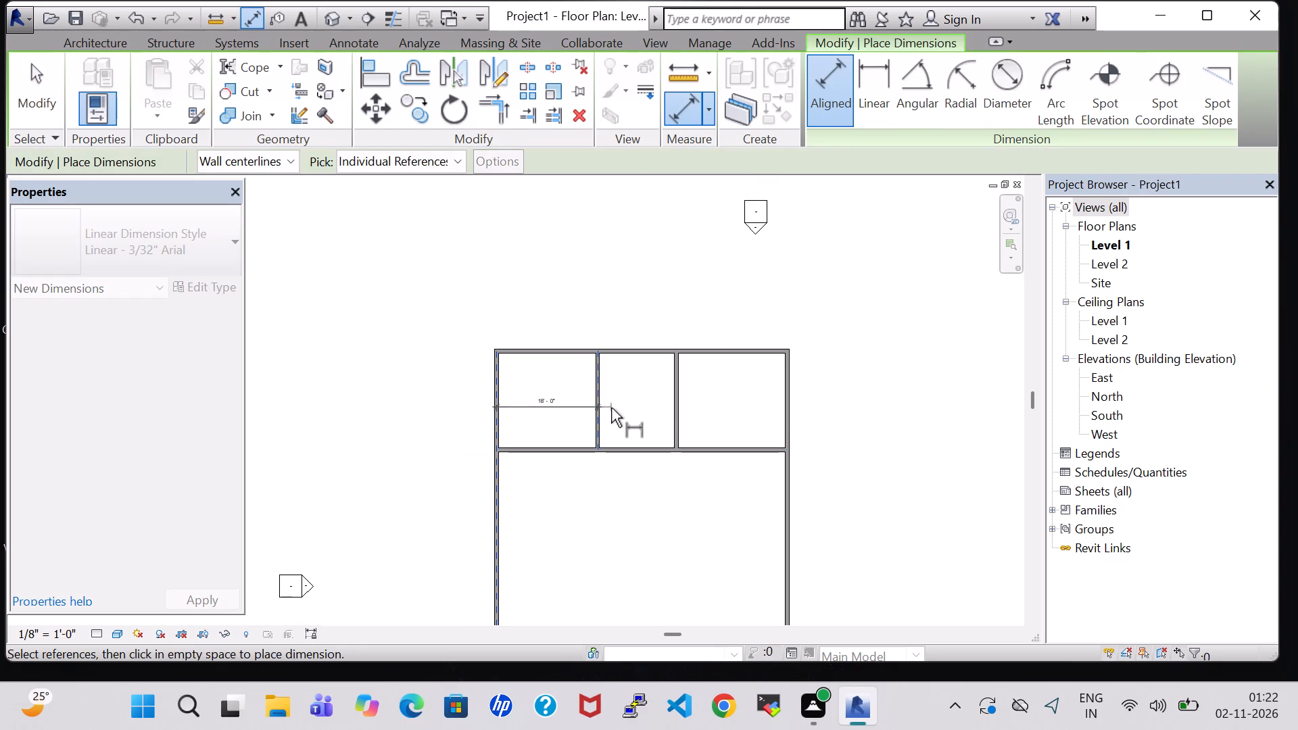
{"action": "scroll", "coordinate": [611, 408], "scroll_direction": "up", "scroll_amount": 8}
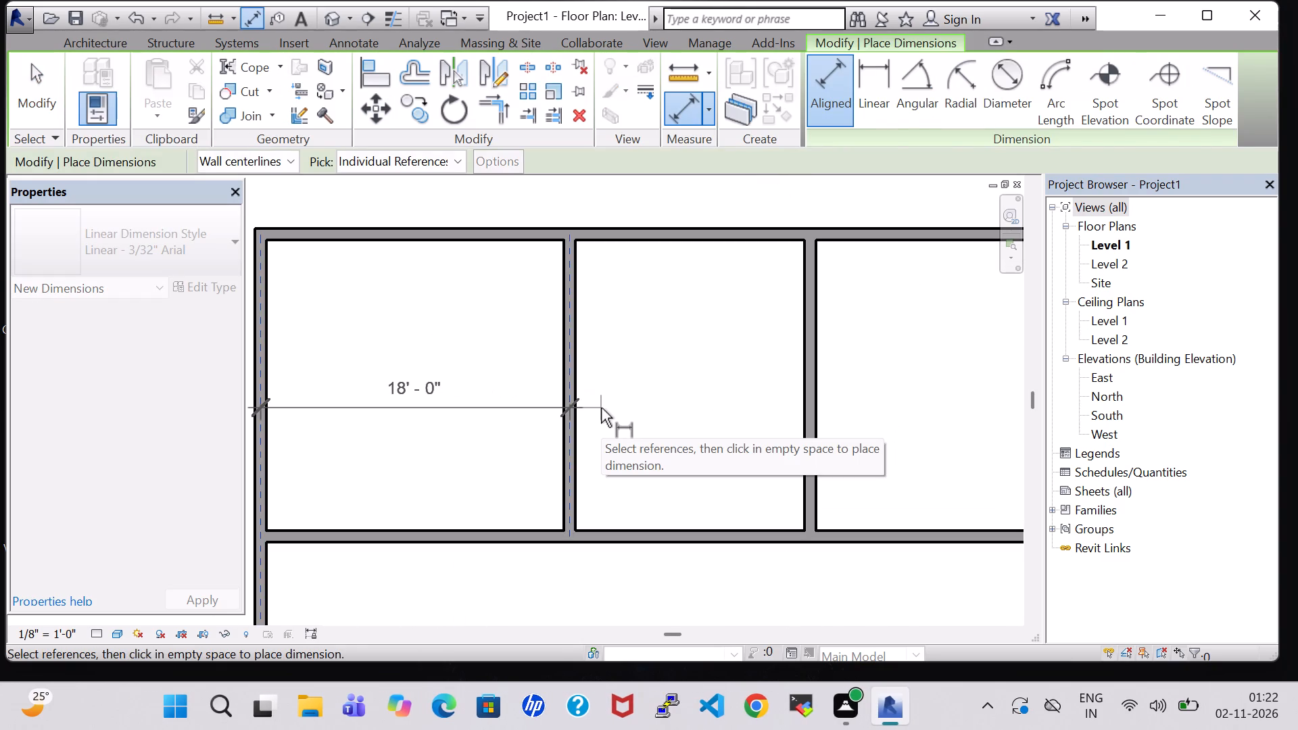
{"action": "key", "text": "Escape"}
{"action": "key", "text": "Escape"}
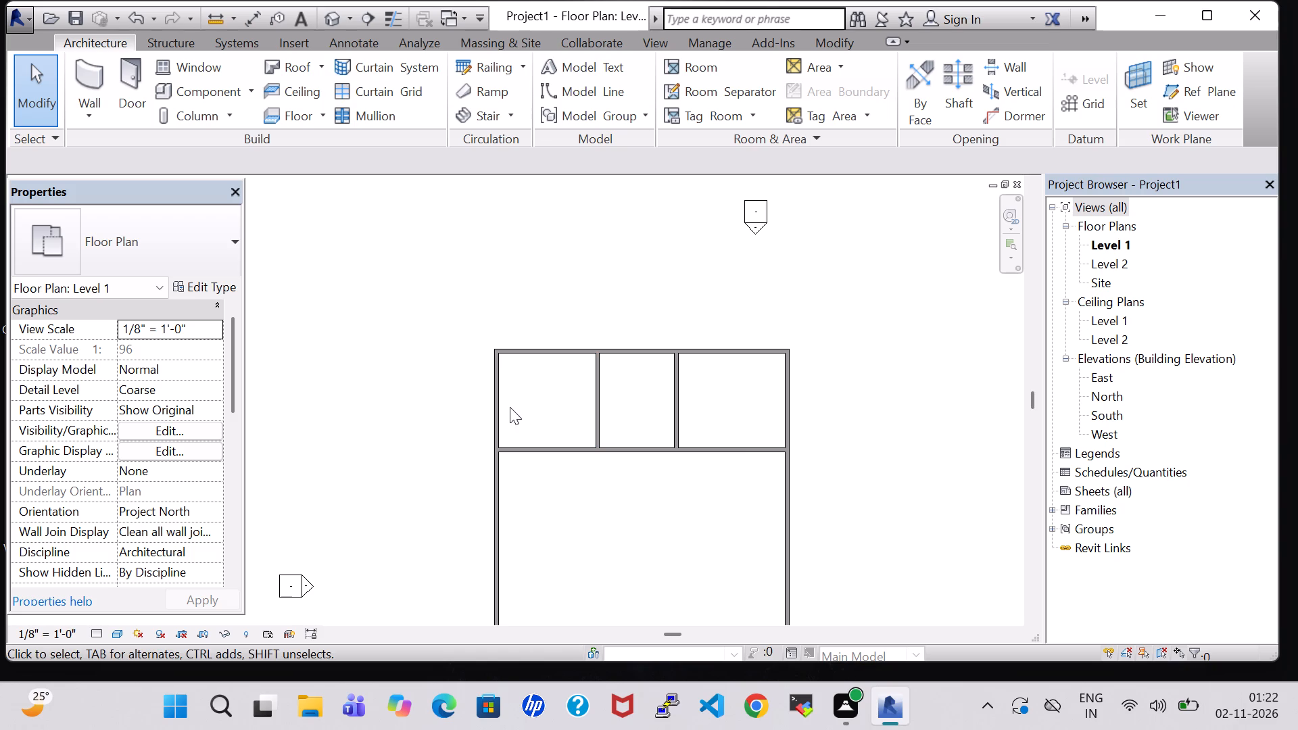
Set the partition between the northwest and middle rooms 17' 7" from the west exterior wall.
{"action": "left_click", "coordinate": [599, 397]}
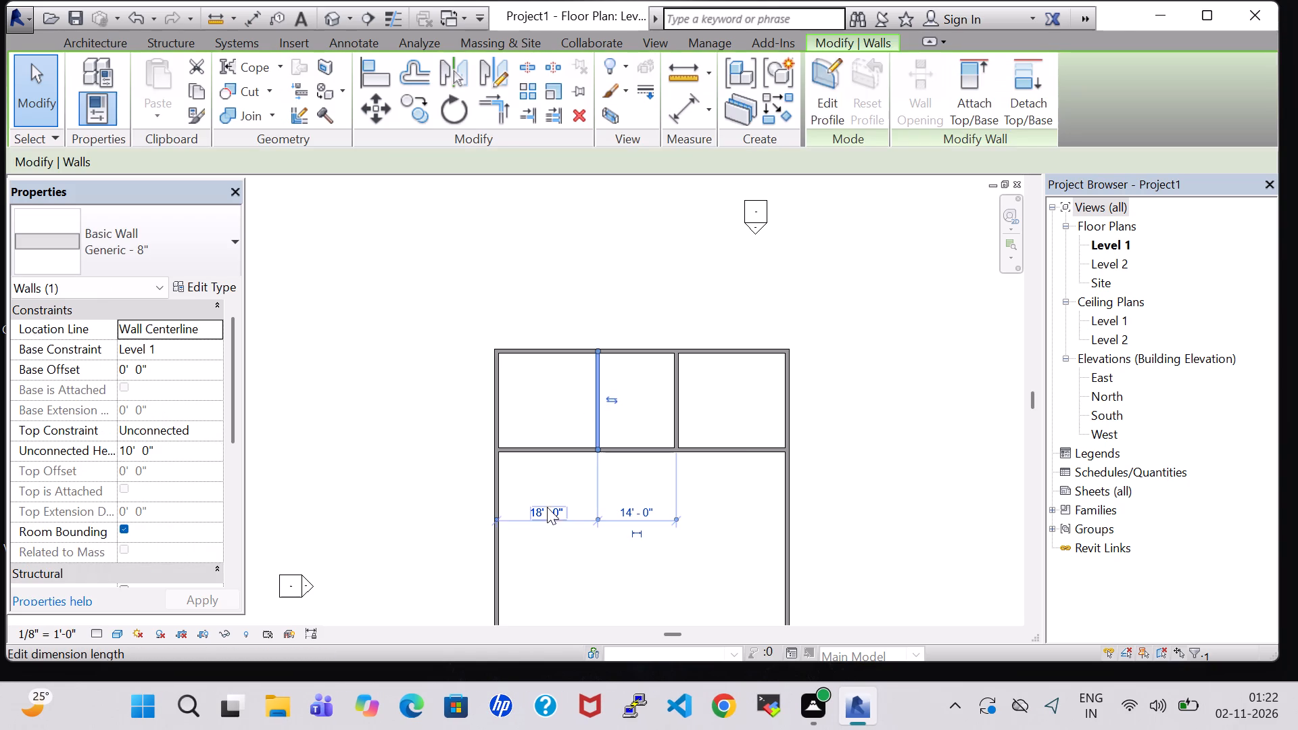
{"action": "left_click", "coordinate": [547, 509]}
{"action": "left_click", "coordinate": [529, 539]}
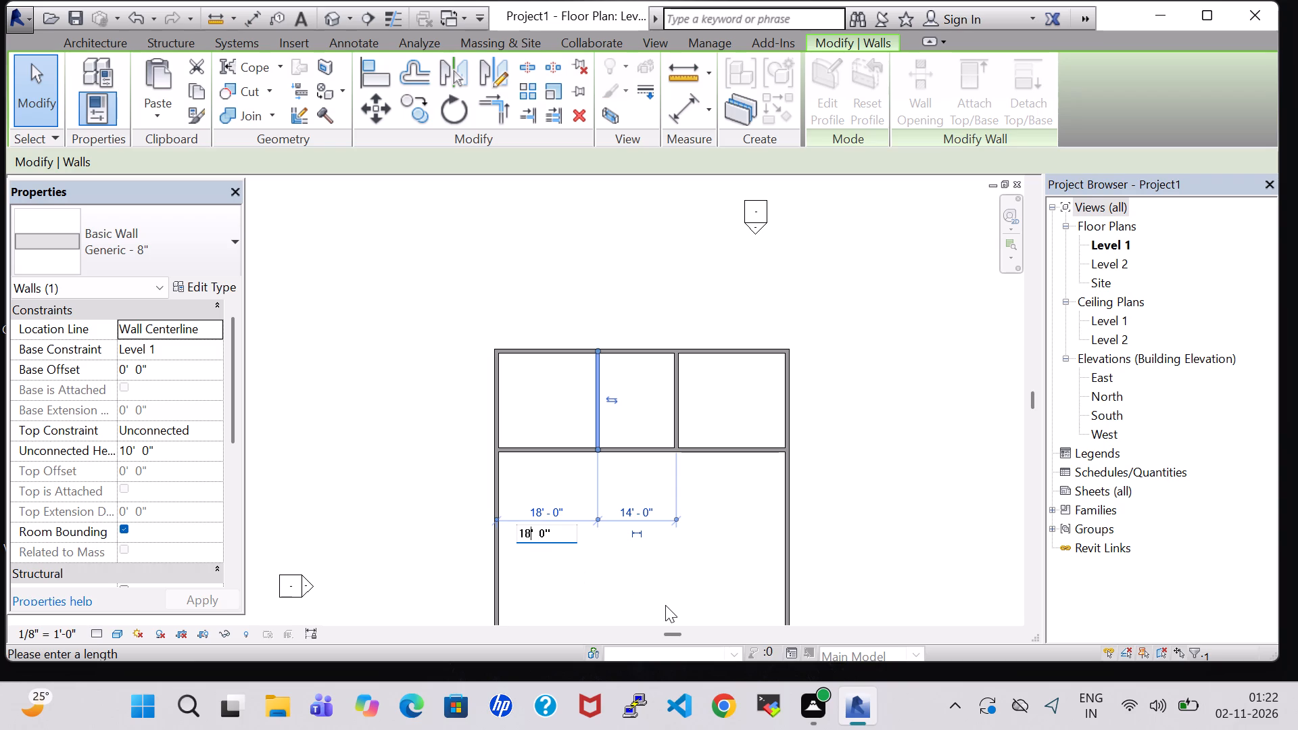
{"action": "key", "text": "BackSpace"}
{"action": "key", "text": "7"}
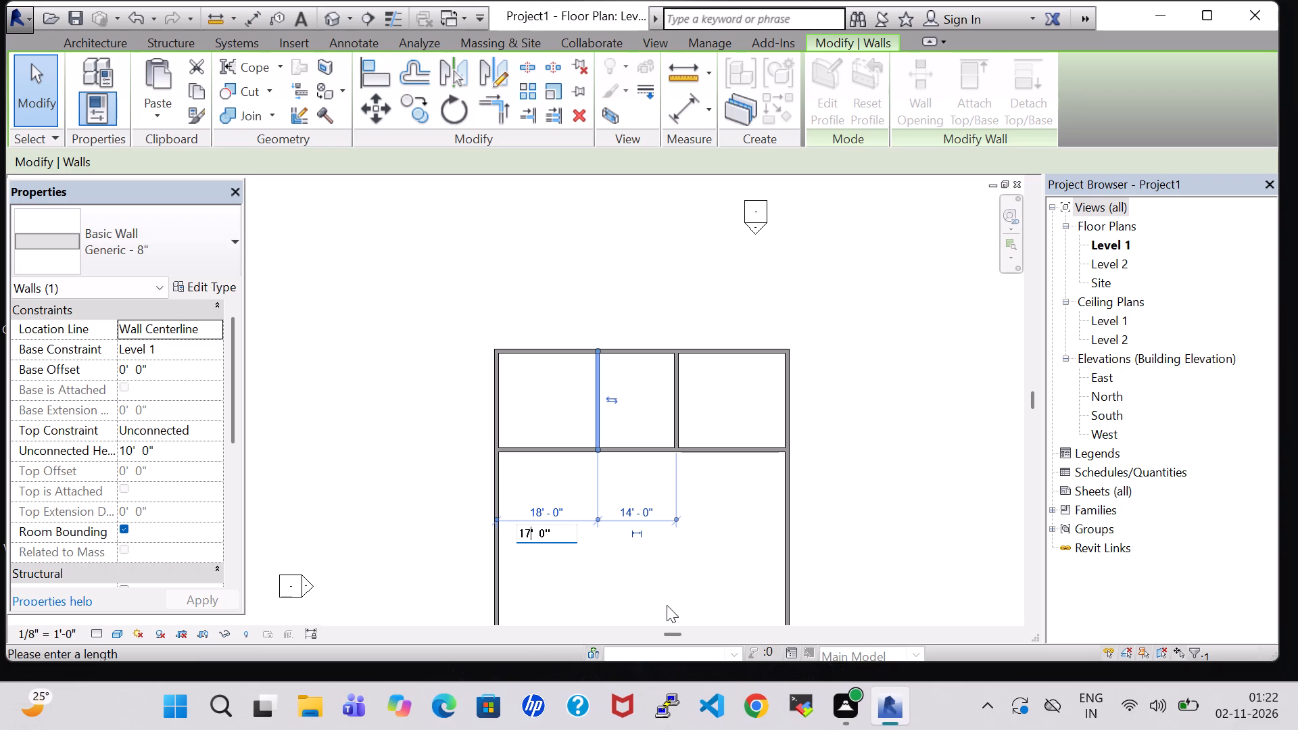
{"action": "left_click", "coordinate": [546, 534]}
{"action": "key", "text": "7"}
{"action": "key", "text": "Left"}
{"action": "key", "text": "BackSpace"}
{"action": "key", "text": "Return"}
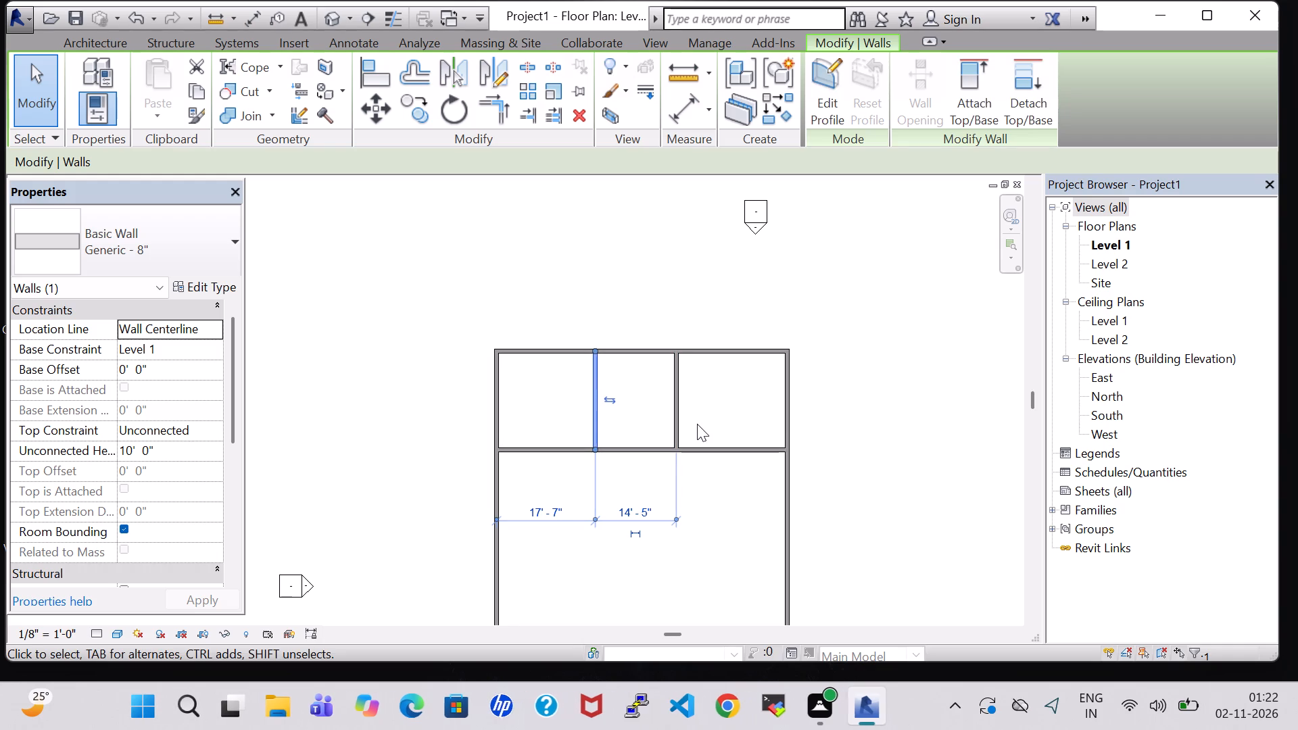
{"action": "left_click", "coordinate": [839, 422]}
Set the partition between the middle and northeast rooms 17' 7" from the east exterior wall.
{"action": "left_click", "coordinate": [684, 403]}
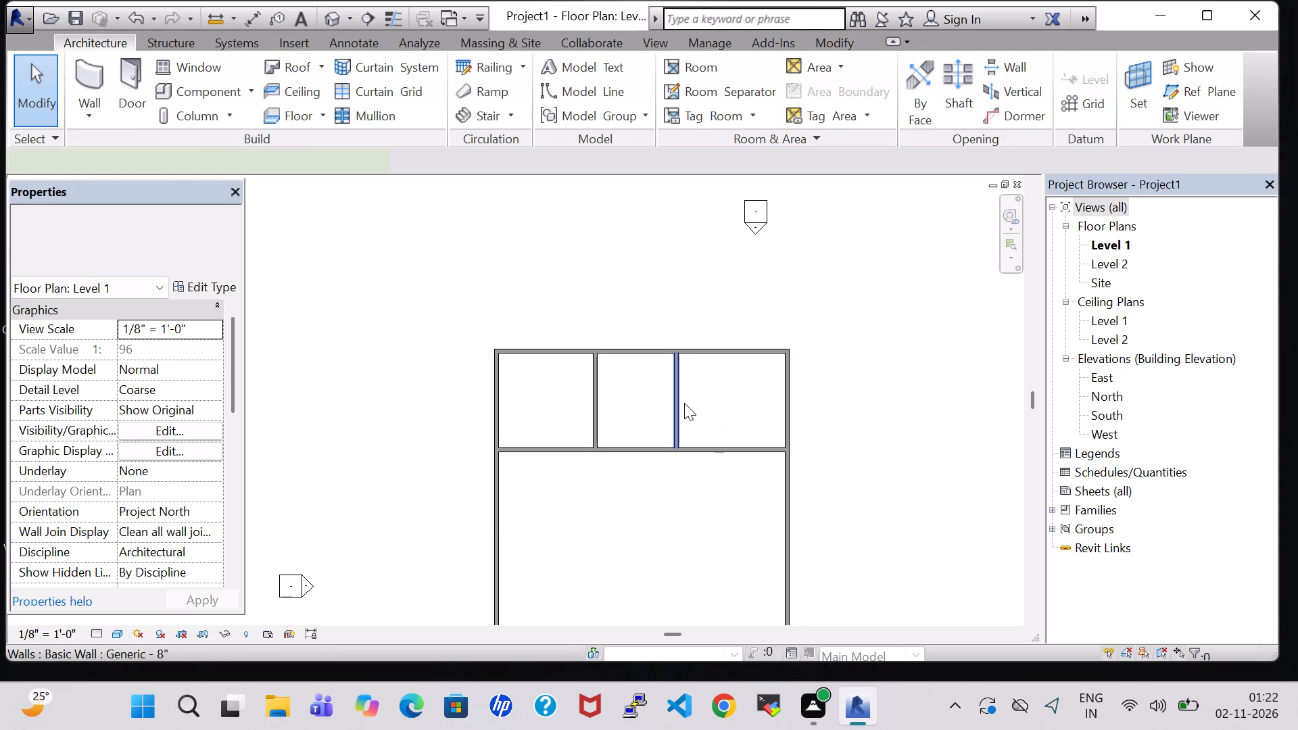
{"action": "left_click", "coordinate": [730, 516]}
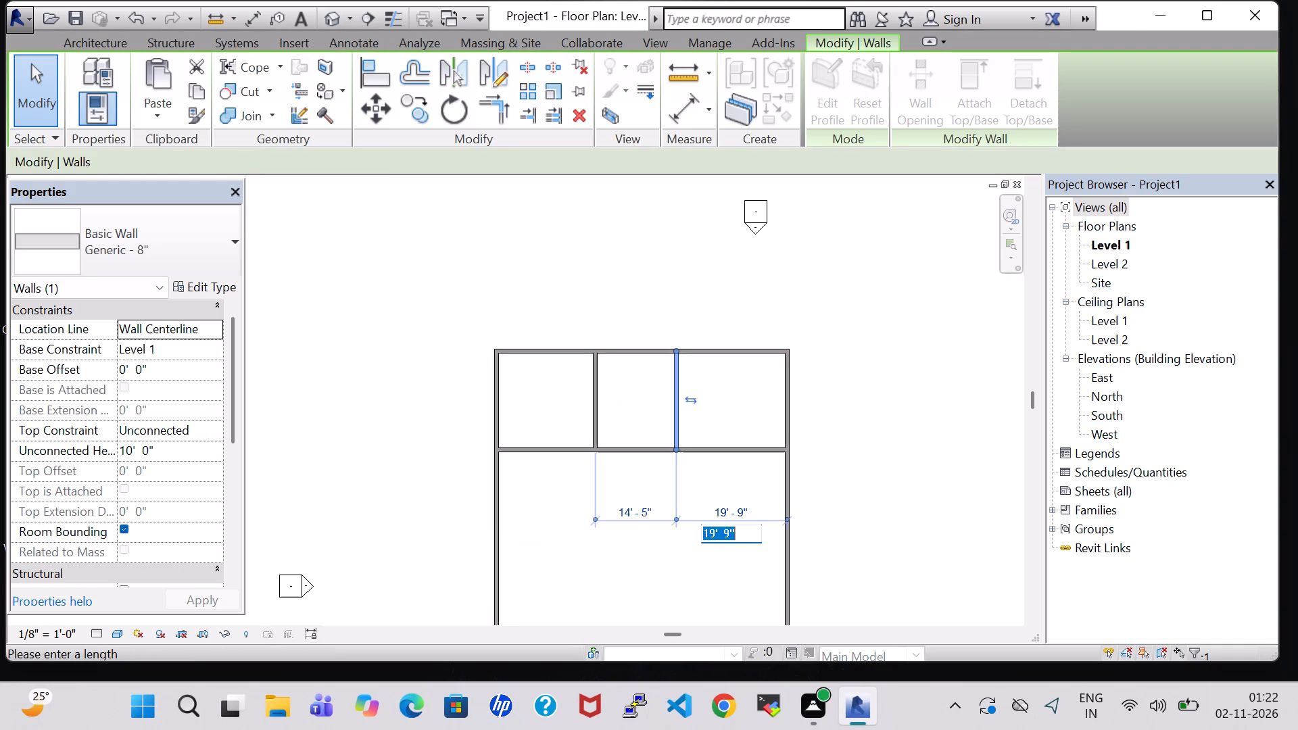
{"action": "left_click", "coordinate": [714, 539]}
{"action": "key", "text": "BackSpace"}
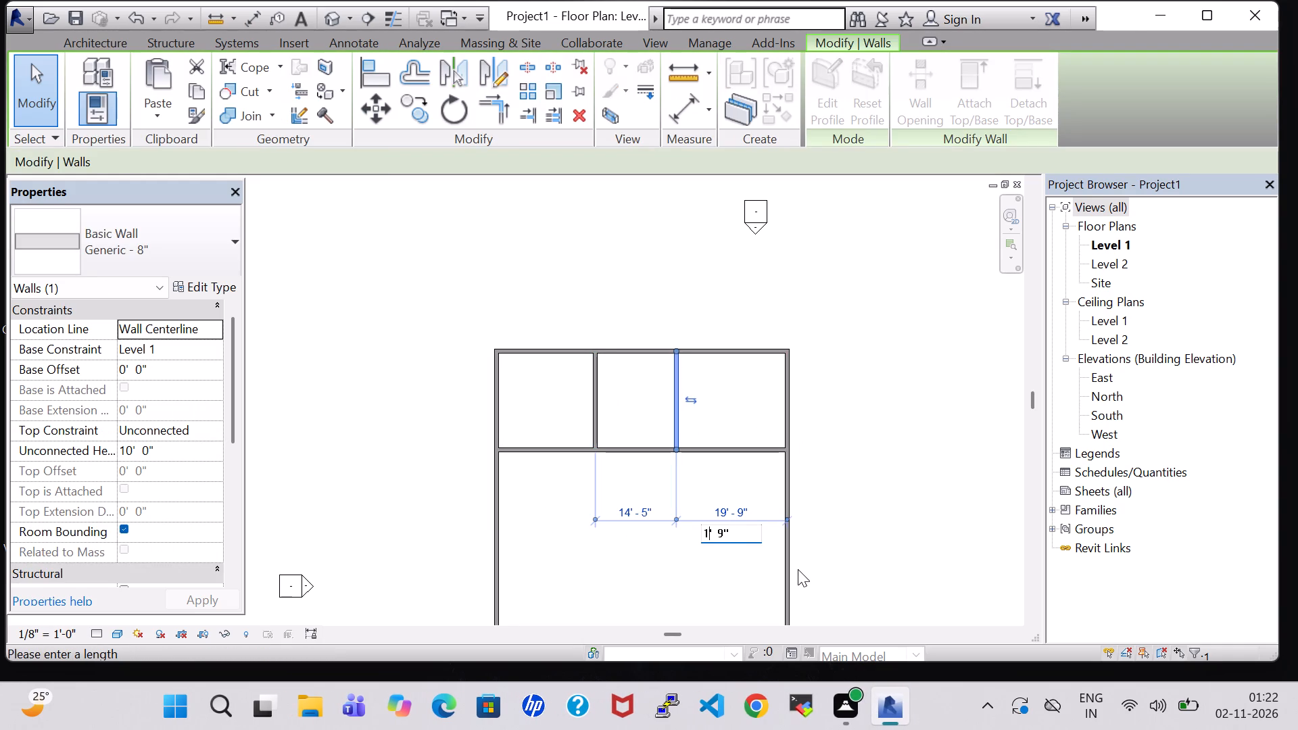
{"action": "key", "text": "7"}
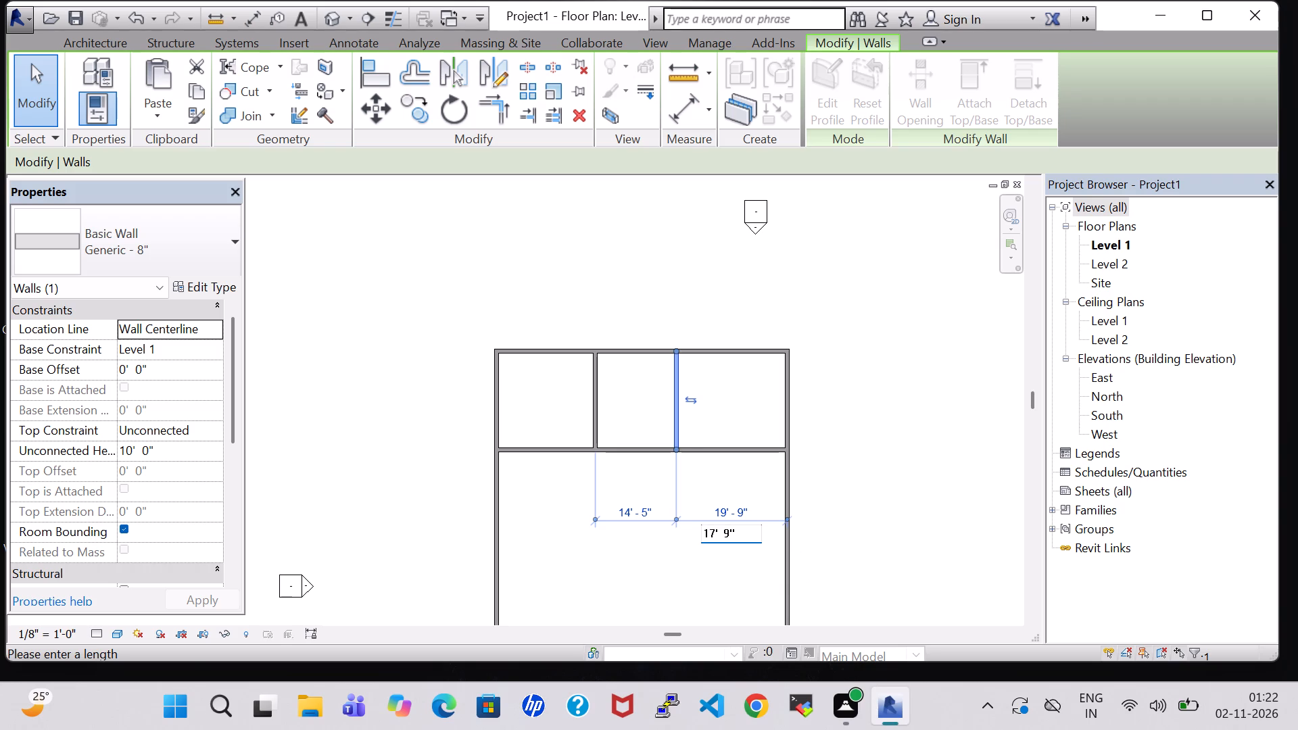
{"action": "left_click", "coordinate": [727, 533]}
{"action": "key", "text": "BackSpace"}
{"action": "key", "text": "7"}
{"action": "key", "text": "Return"}
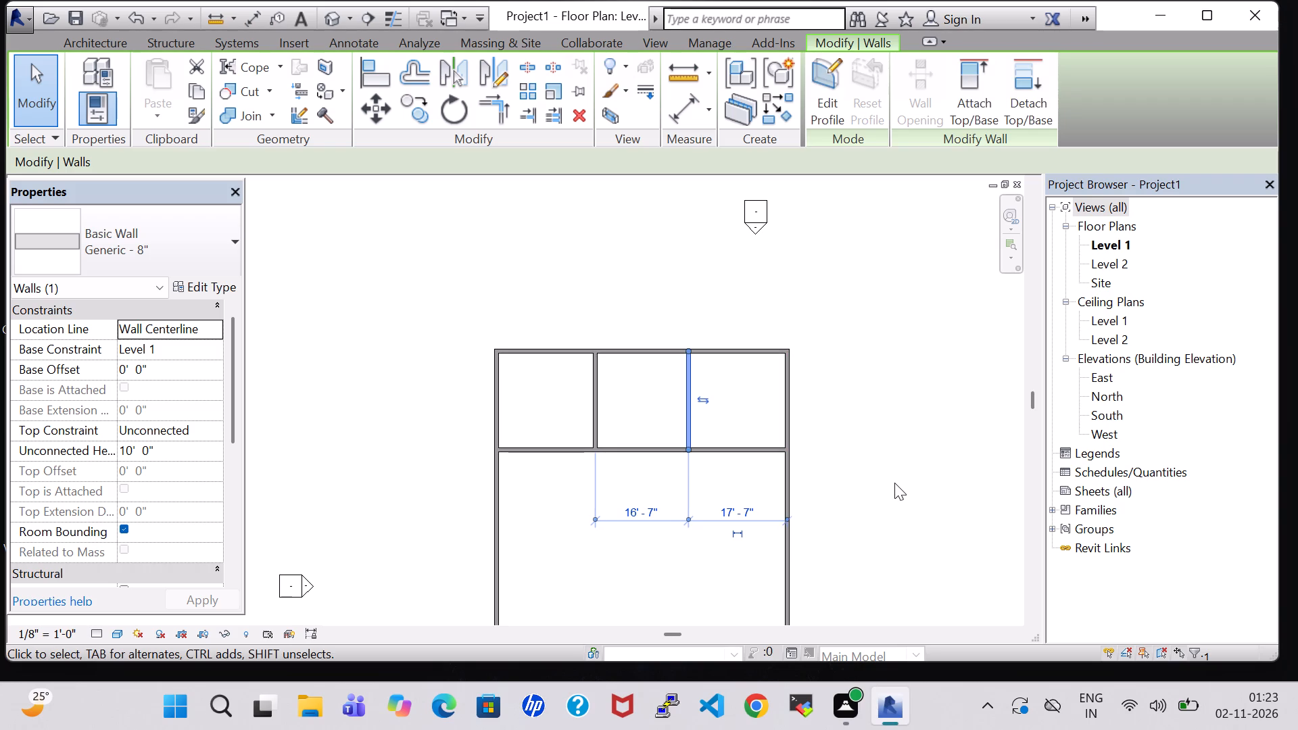
{"action": "left_click", "coordinate": [892, 462]}
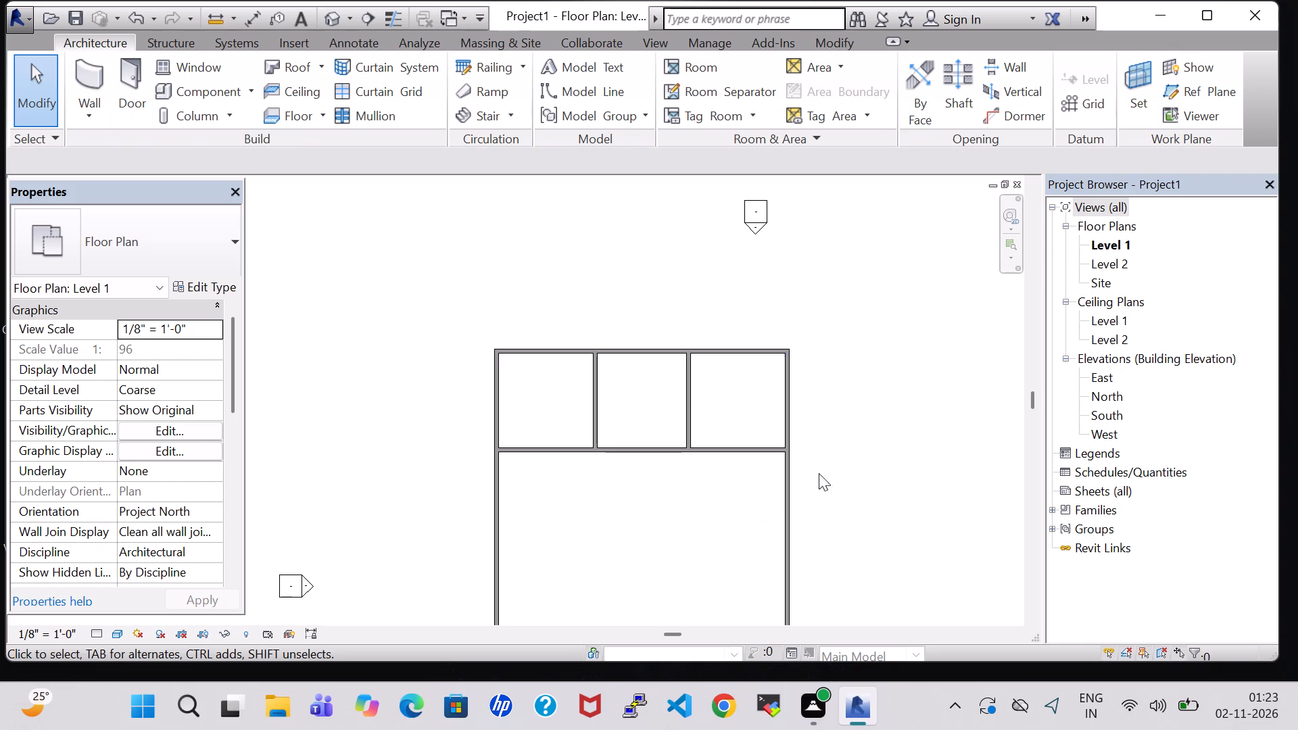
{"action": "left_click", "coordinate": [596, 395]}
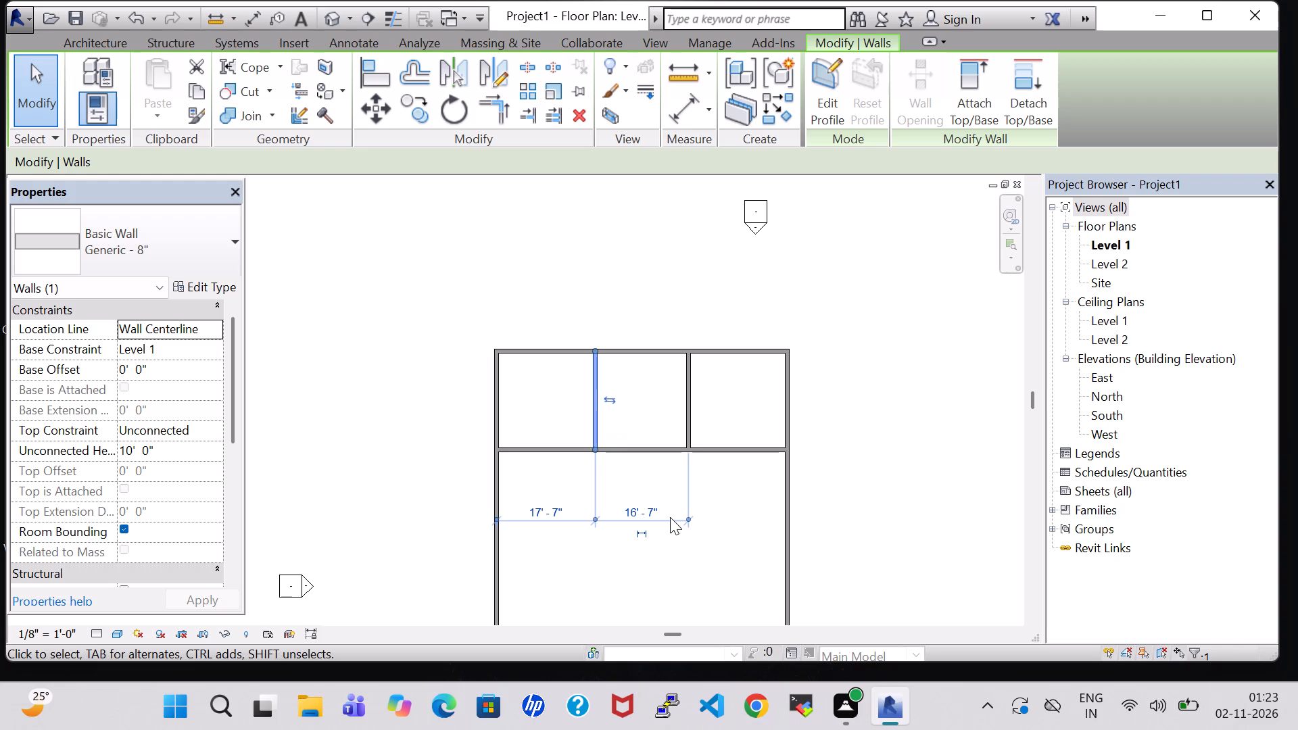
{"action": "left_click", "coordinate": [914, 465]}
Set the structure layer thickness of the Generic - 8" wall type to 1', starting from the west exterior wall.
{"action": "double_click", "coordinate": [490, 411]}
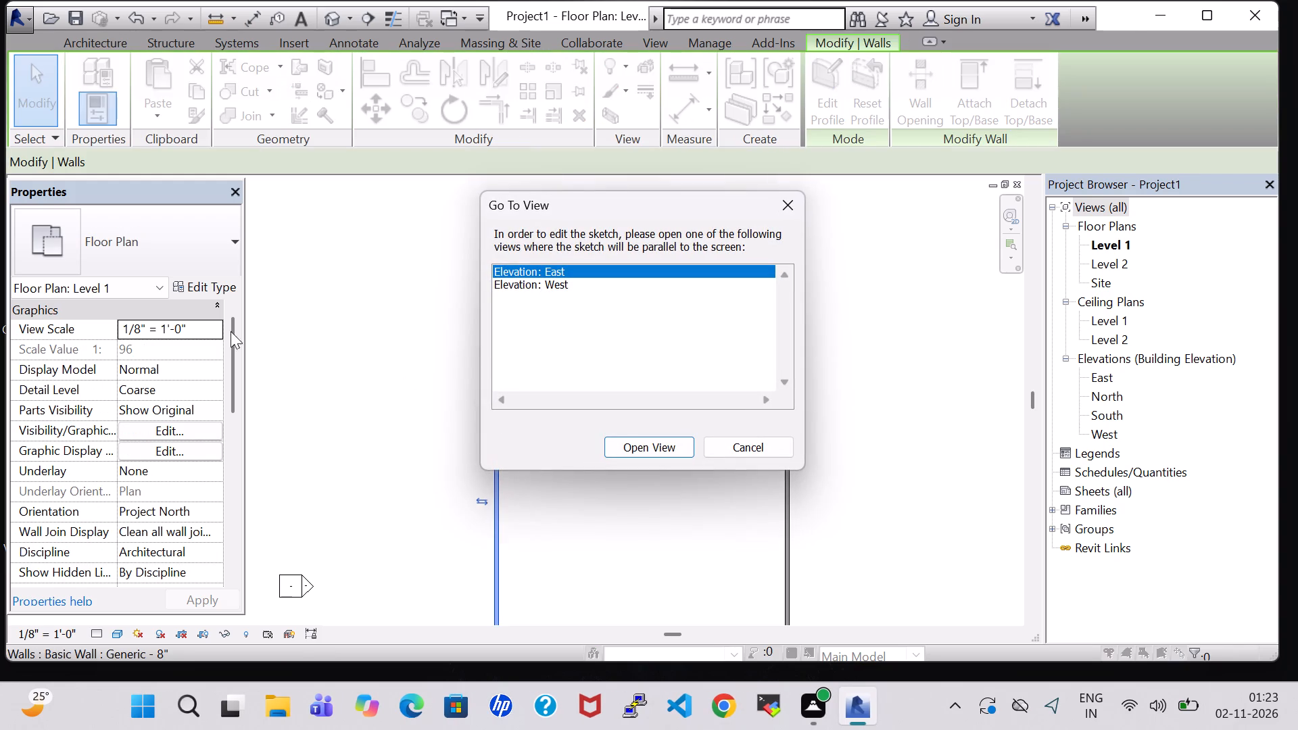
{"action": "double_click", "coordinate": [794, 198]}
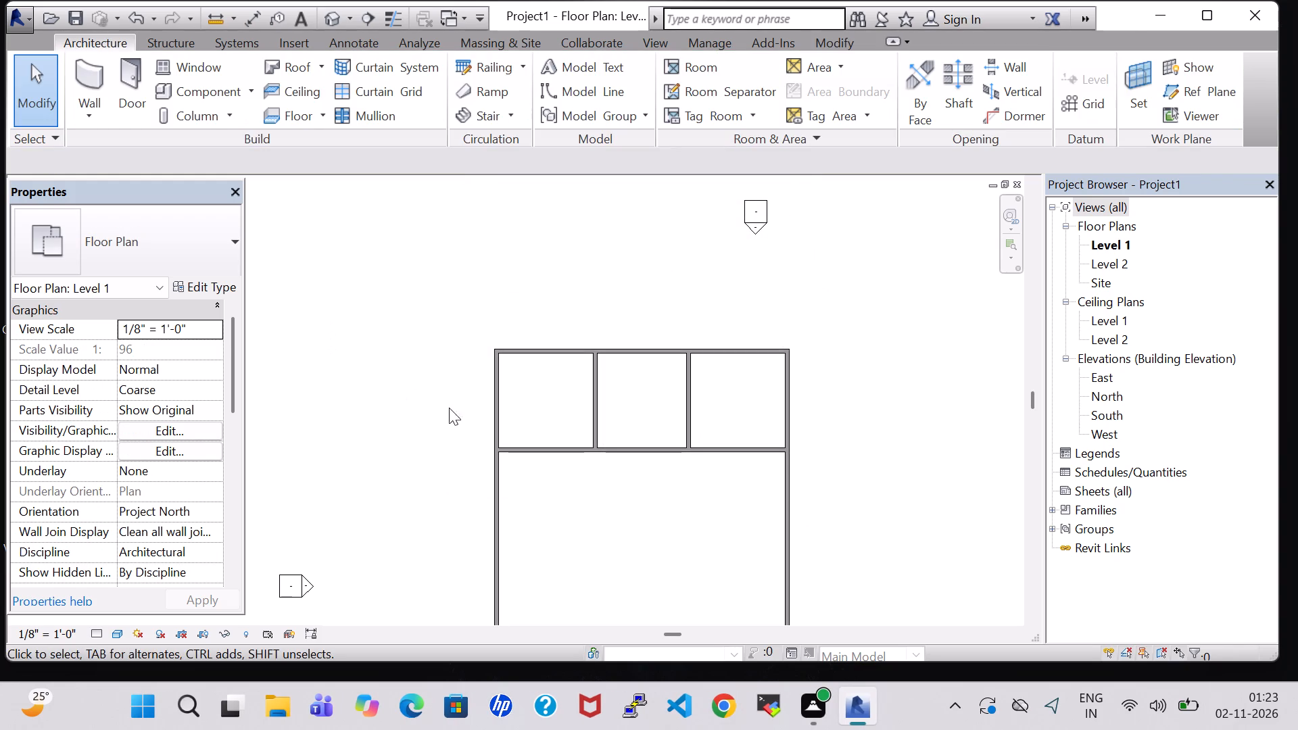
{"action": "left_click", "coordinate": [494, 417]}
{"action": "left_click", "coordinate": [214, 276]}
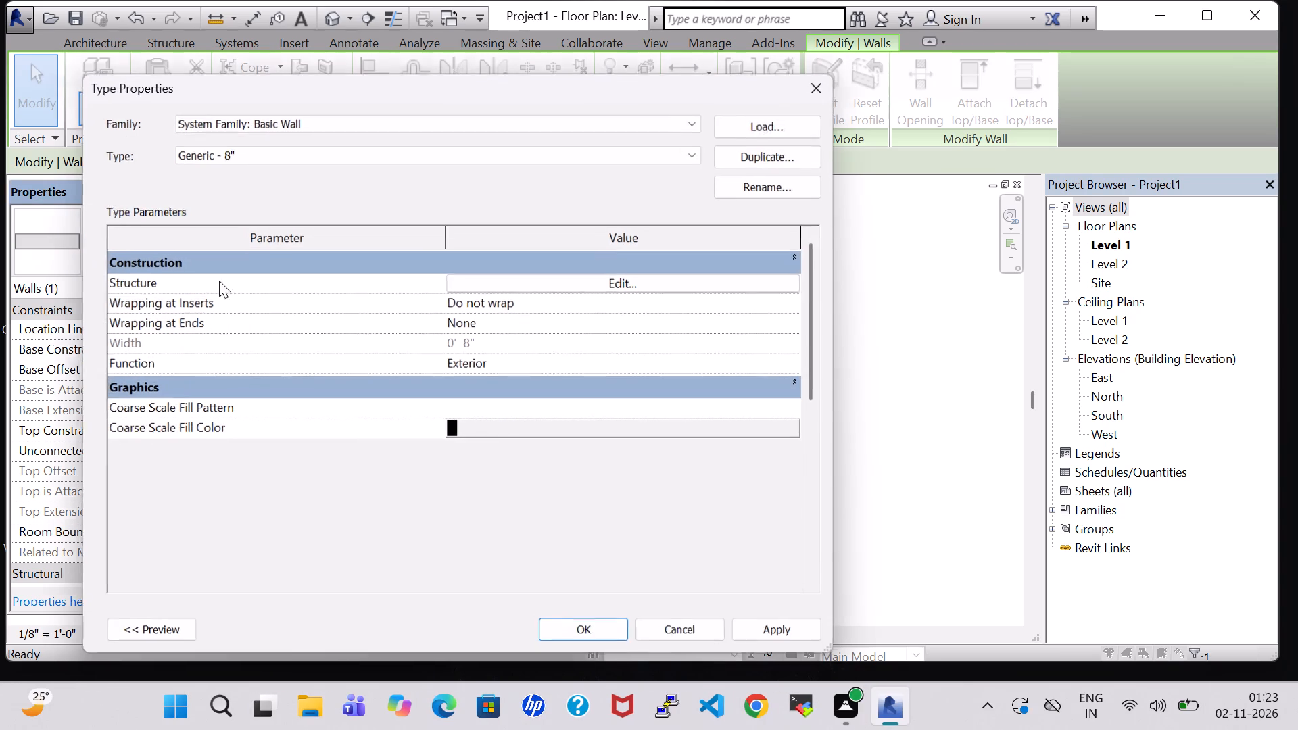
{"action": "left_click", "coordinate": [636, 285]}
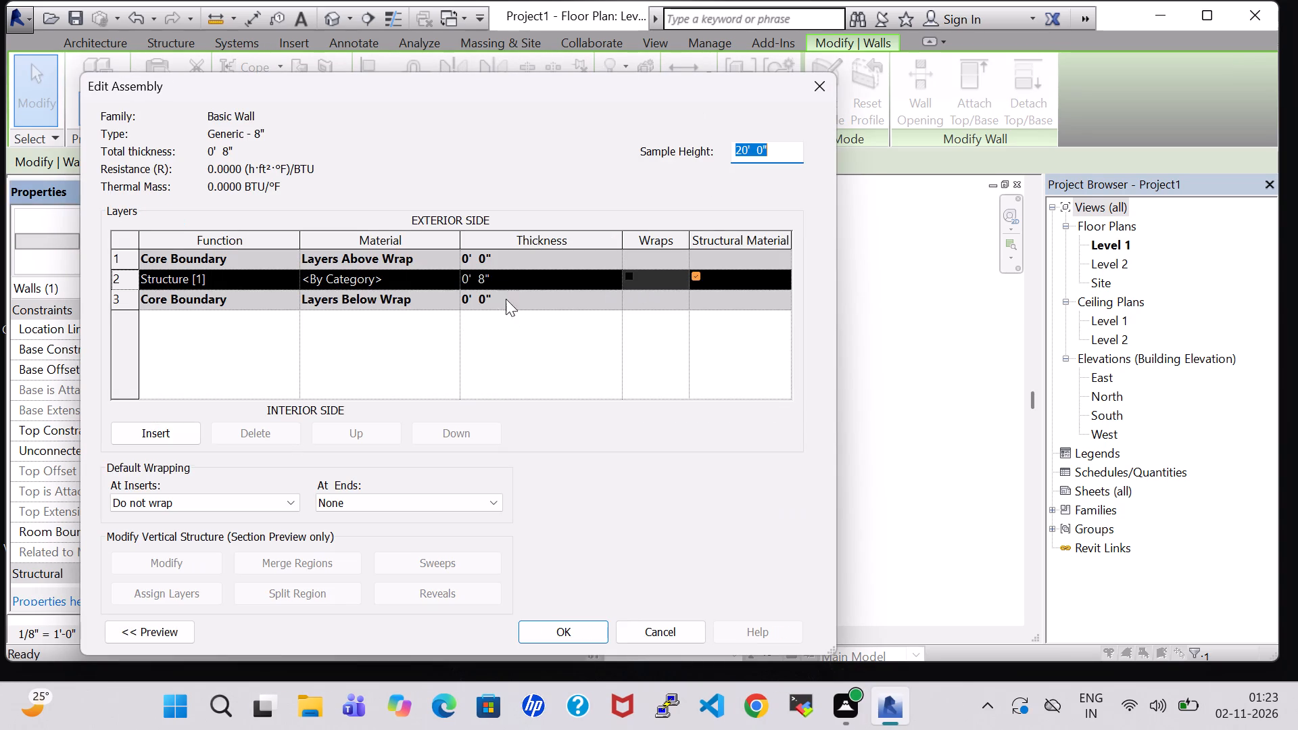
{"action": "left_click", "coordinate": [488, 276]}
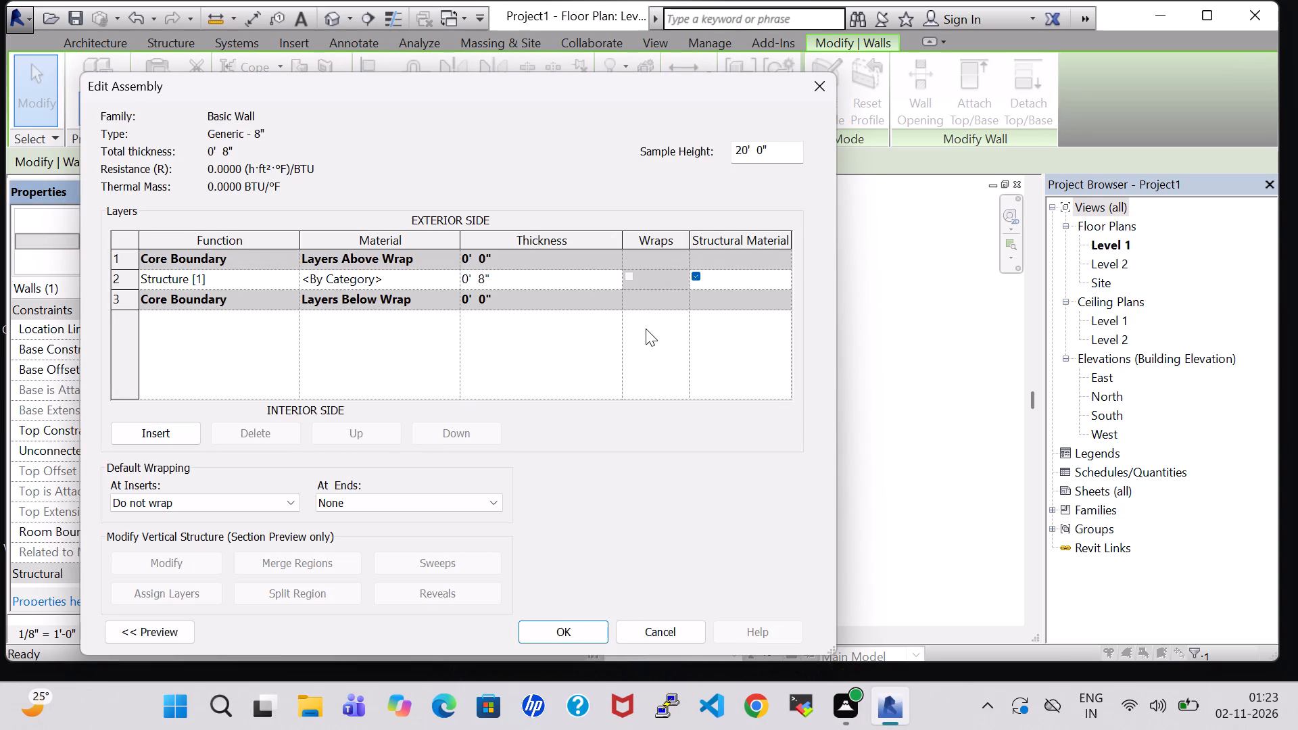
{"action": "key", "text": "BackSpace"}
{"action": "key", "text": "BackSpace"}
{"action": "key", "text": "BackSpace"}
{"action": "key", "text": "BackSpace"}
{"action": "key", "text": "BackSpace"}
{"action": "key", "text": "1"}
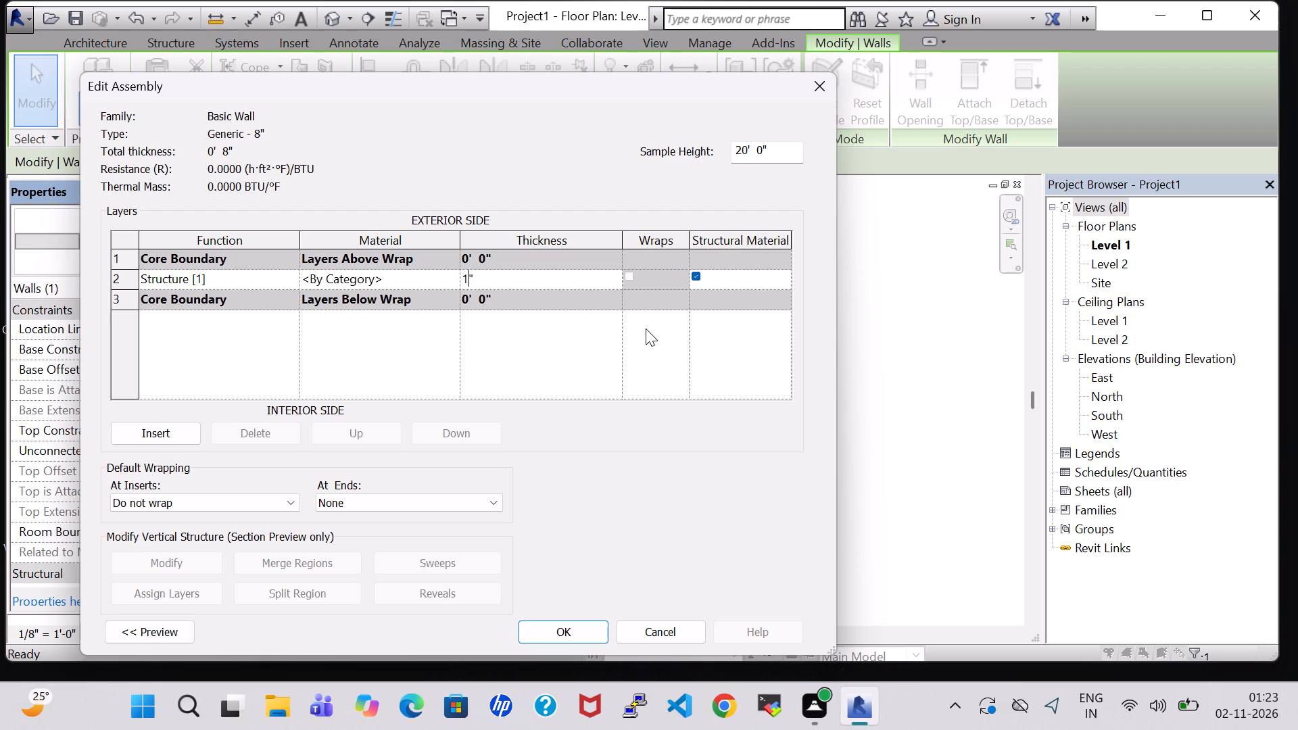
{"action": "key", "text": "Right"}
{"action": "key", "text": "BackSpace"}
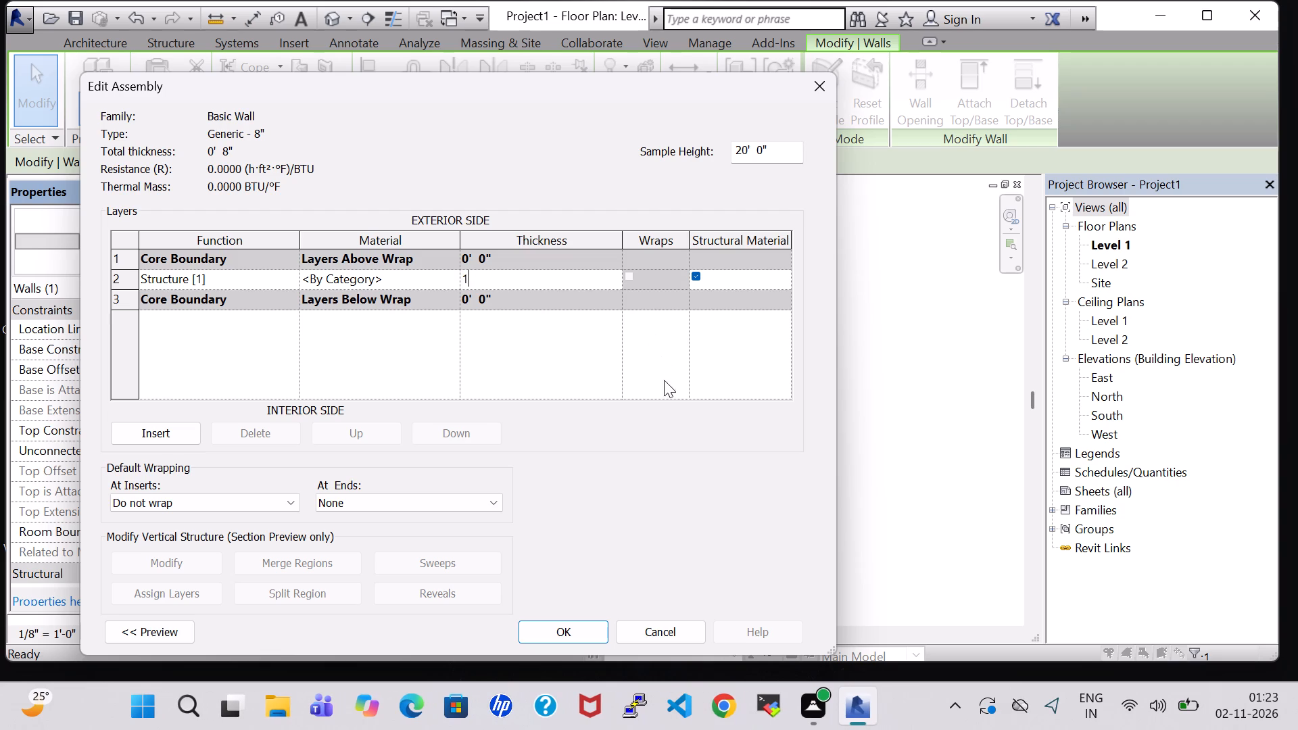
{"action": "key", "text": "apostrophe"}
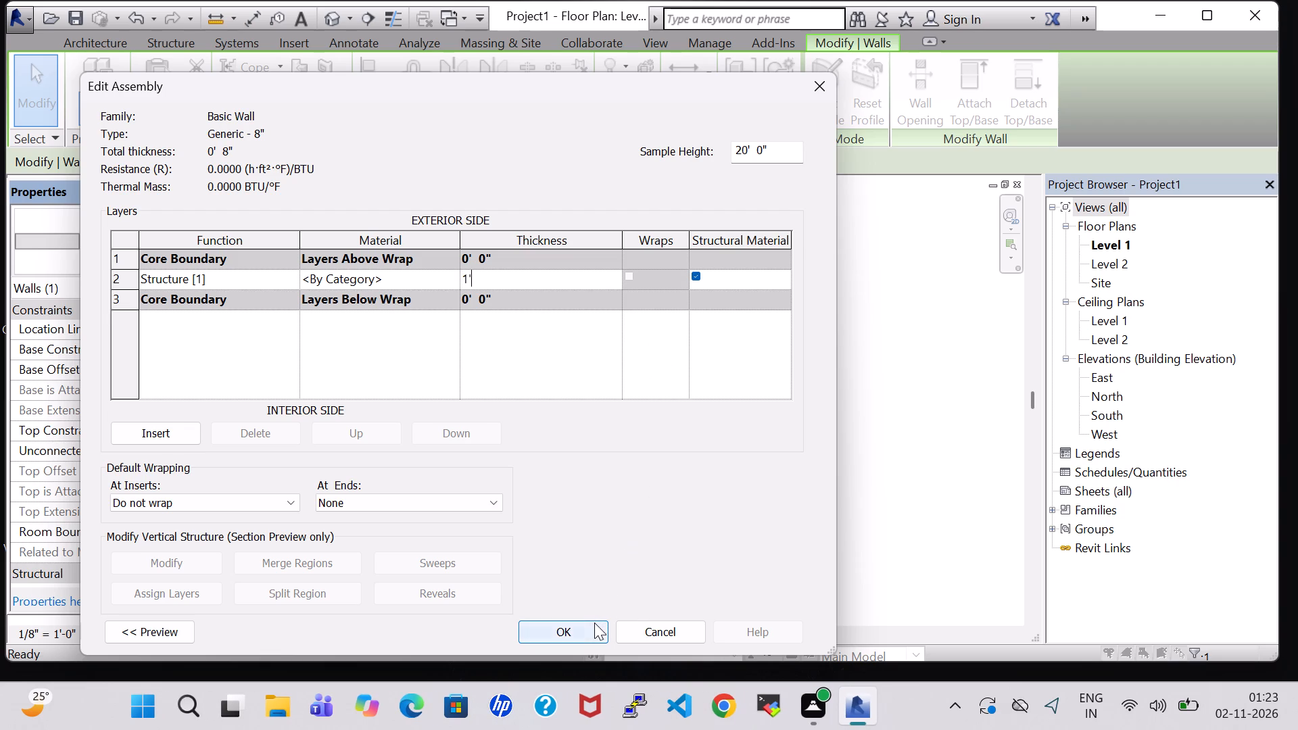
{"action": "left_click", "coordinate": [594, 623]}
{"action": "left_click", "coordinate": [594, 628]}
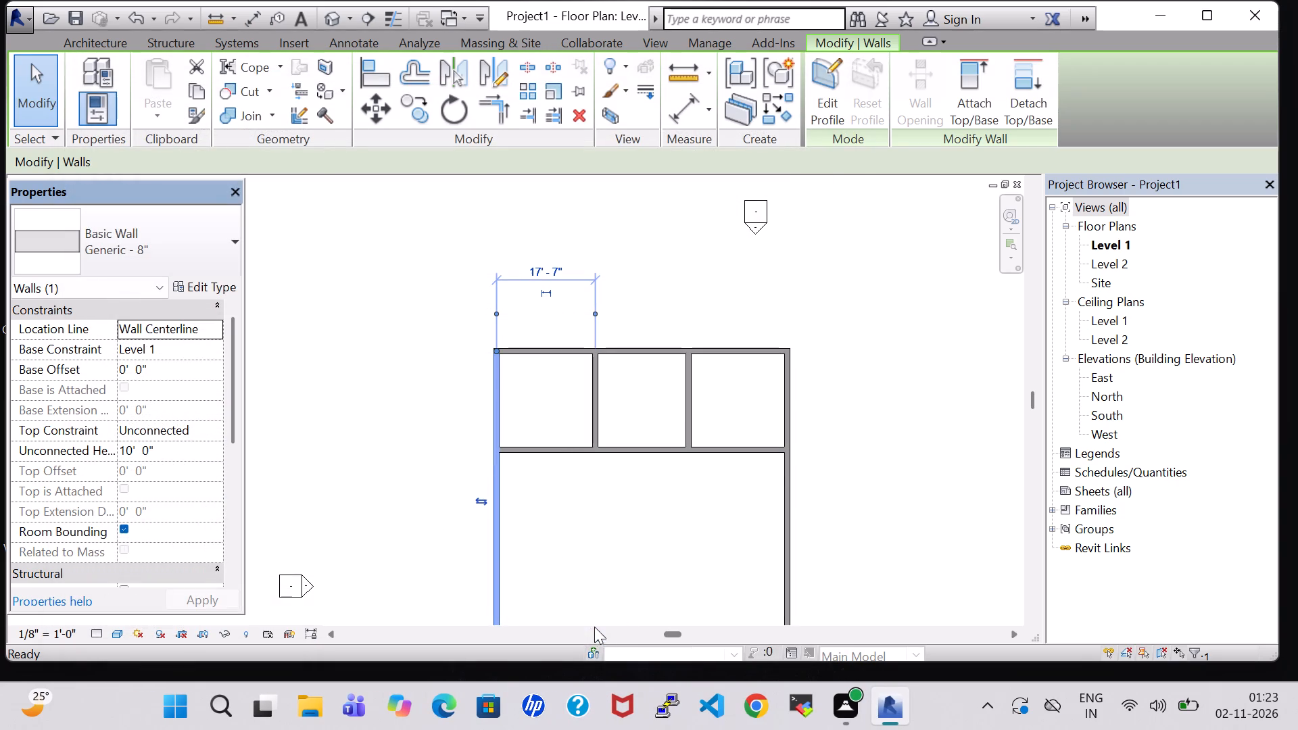
Check the east exterior wall's type width and the spacing of the two partitions between the northern rooms.
{"action": "left_click", "coordinate": [802, 450]}
{"action": "left_click", "coordinate": [793, 427]}
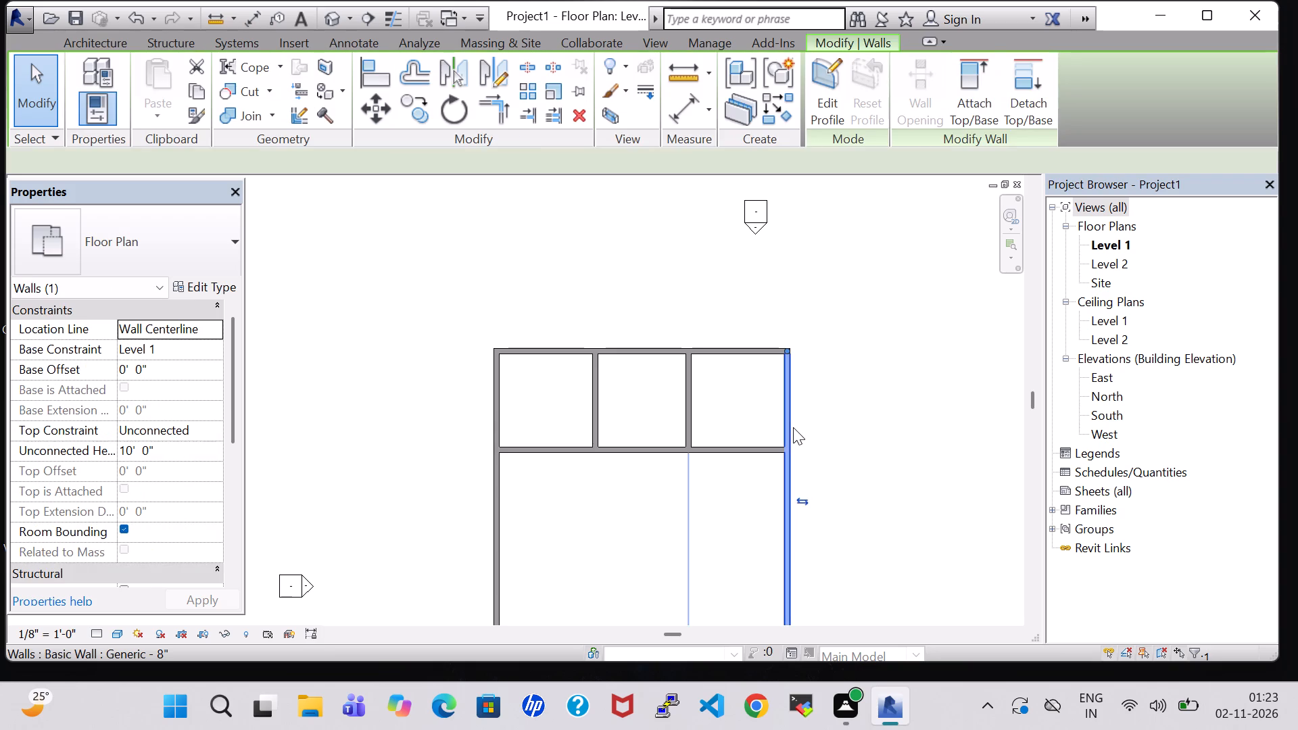
{"action": "left_click", "coordinate": [195, 286]}
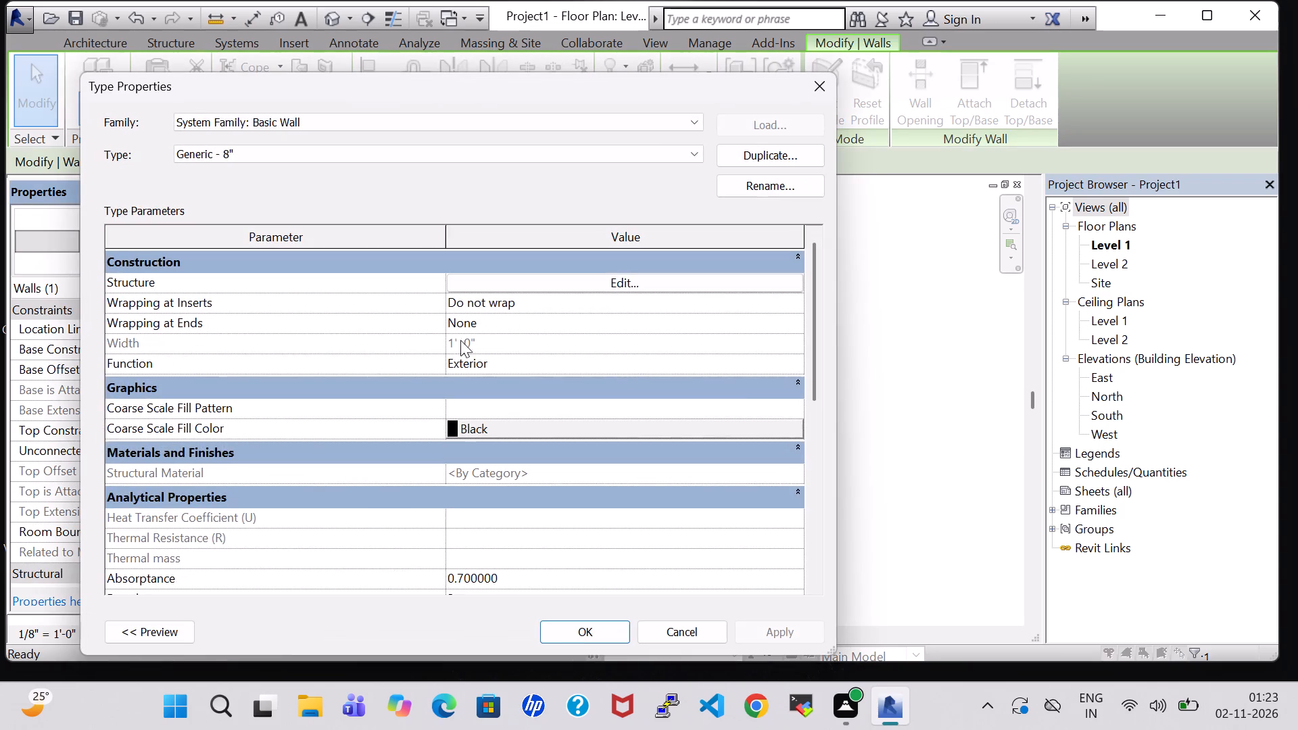
{"action": "left_click", "coordinate": [868, 403]}
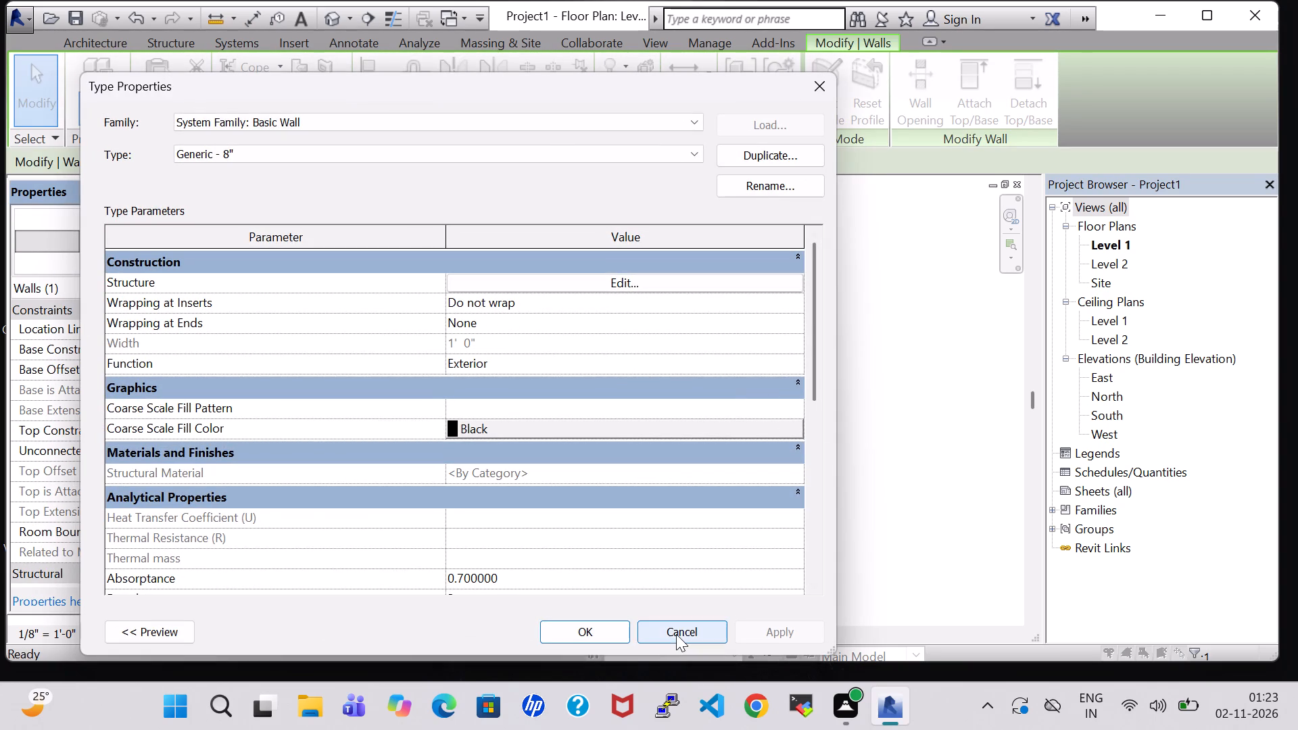
{"action": "left_click", "coordinate": [676, 634]}
{"action": "left_click", "coordinate": [600, 497]}
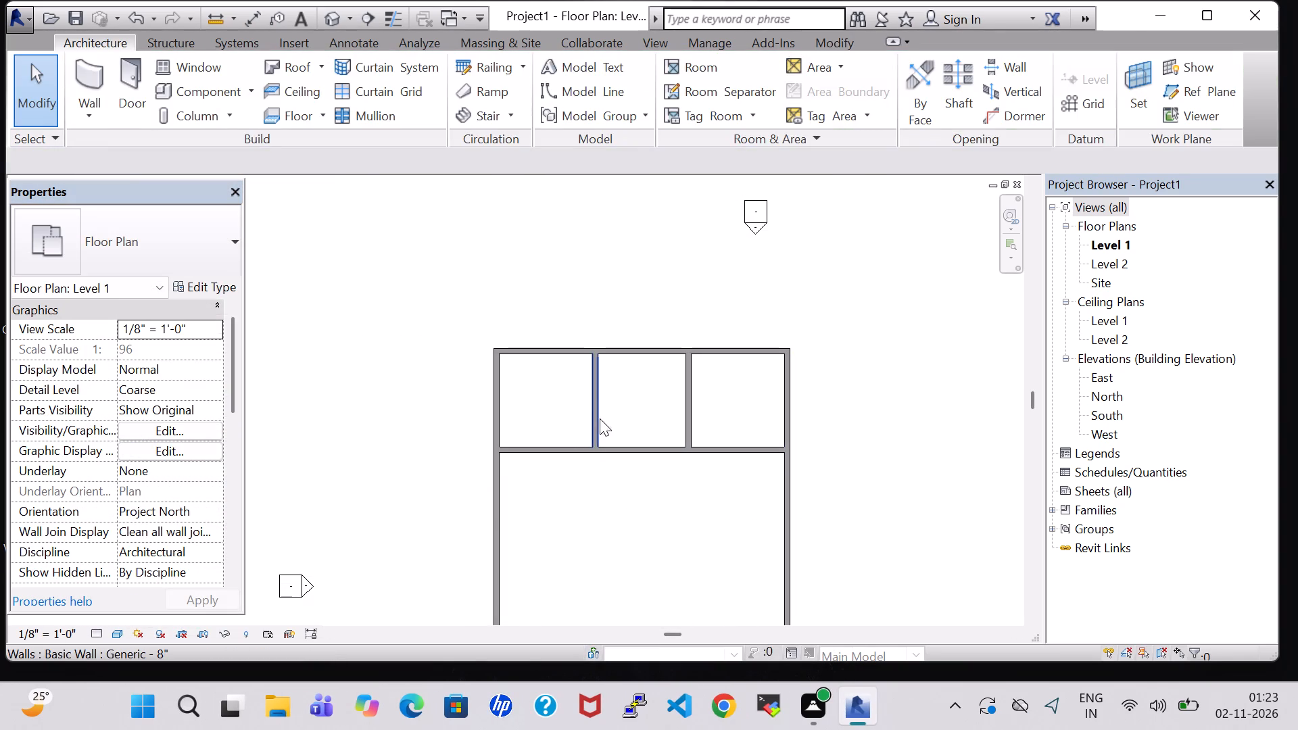
{"action": "left_click", "coordinate": [596, 406]}
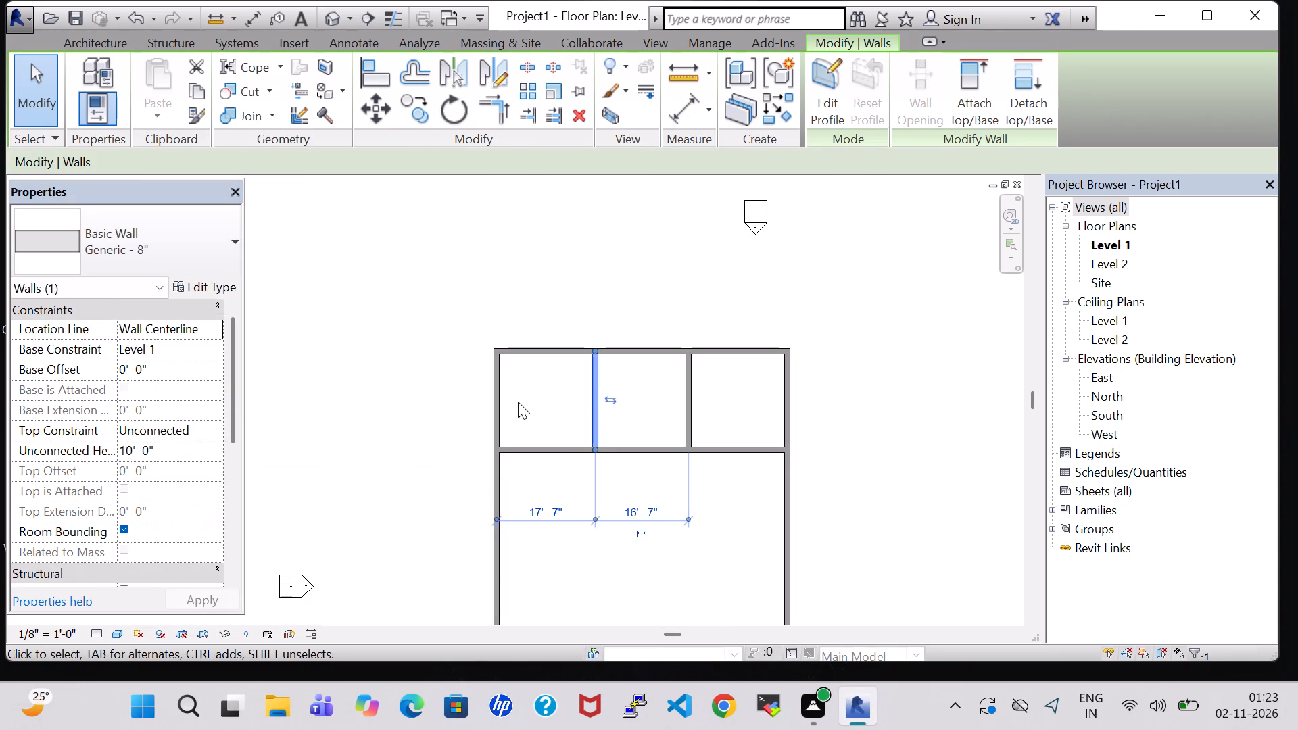
{"action": "left_click", "coordinate": [687, 397]}
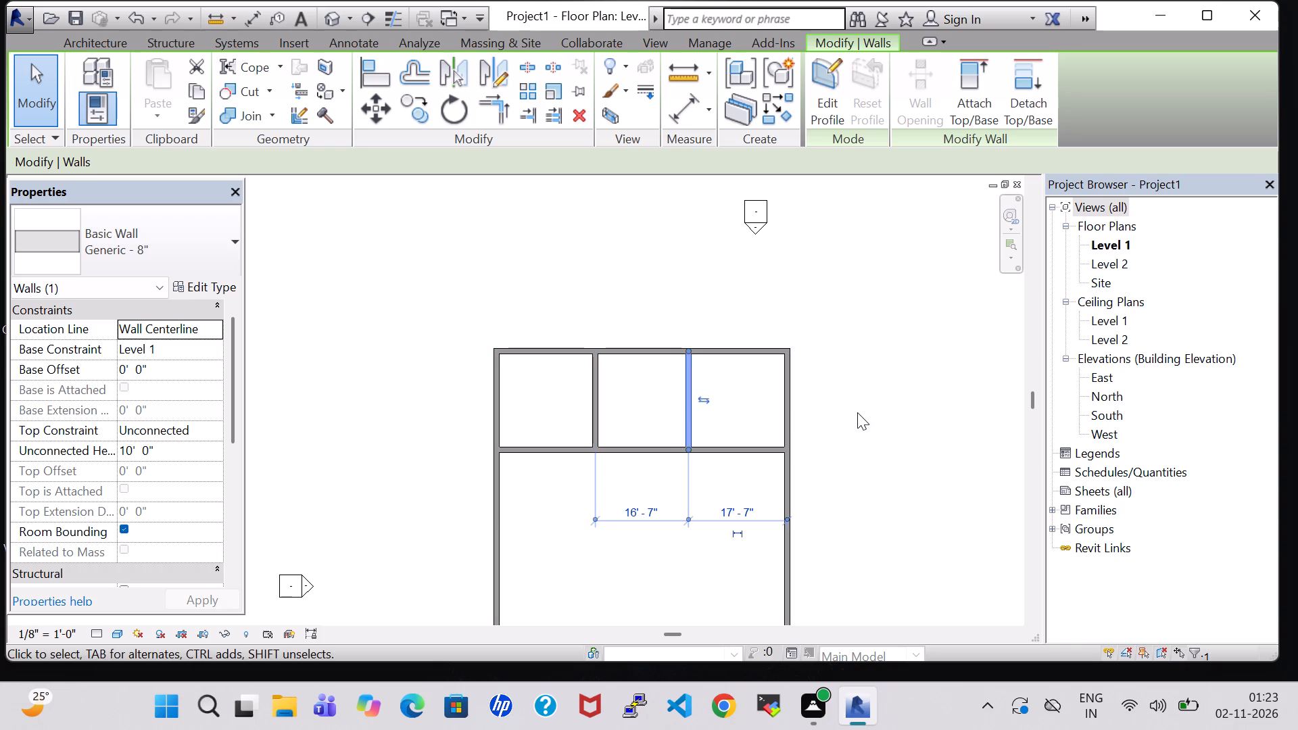
{"action": "left_click", "coordinate": [857, 412]}
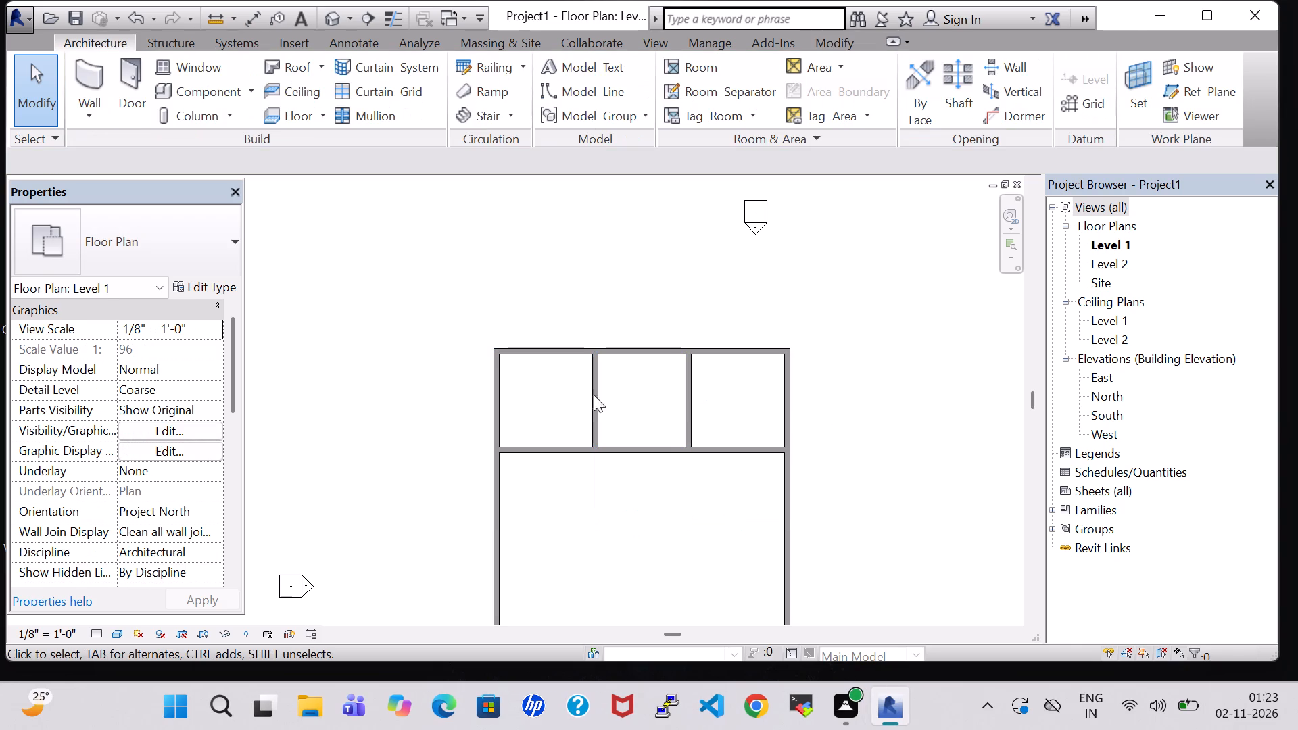
Set the Generic - 8" wall type's structure layer thickness to 0' 8".
{"action": "left_click", "coordinate": [498, 393]}
{"action": "double_click", "coordinate": [196, 284]}
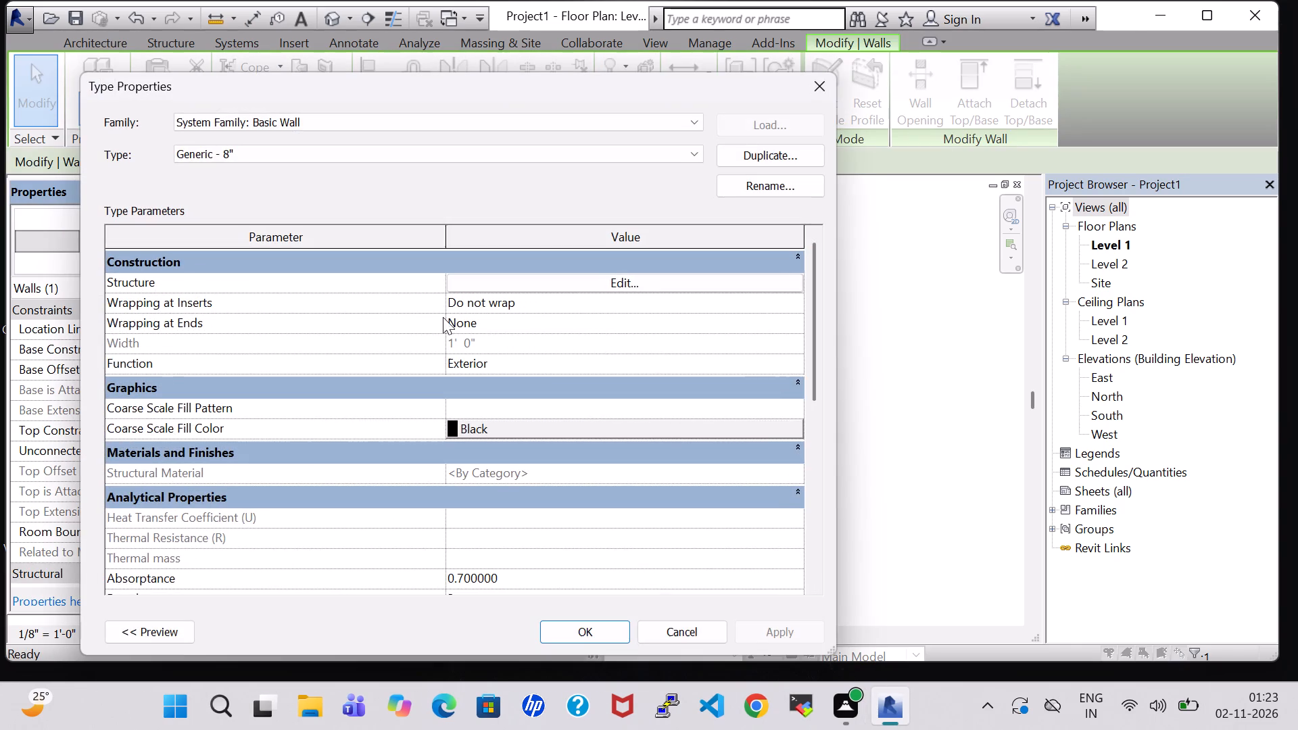
{"action": "left_click", "coordinate": [622, 285]}
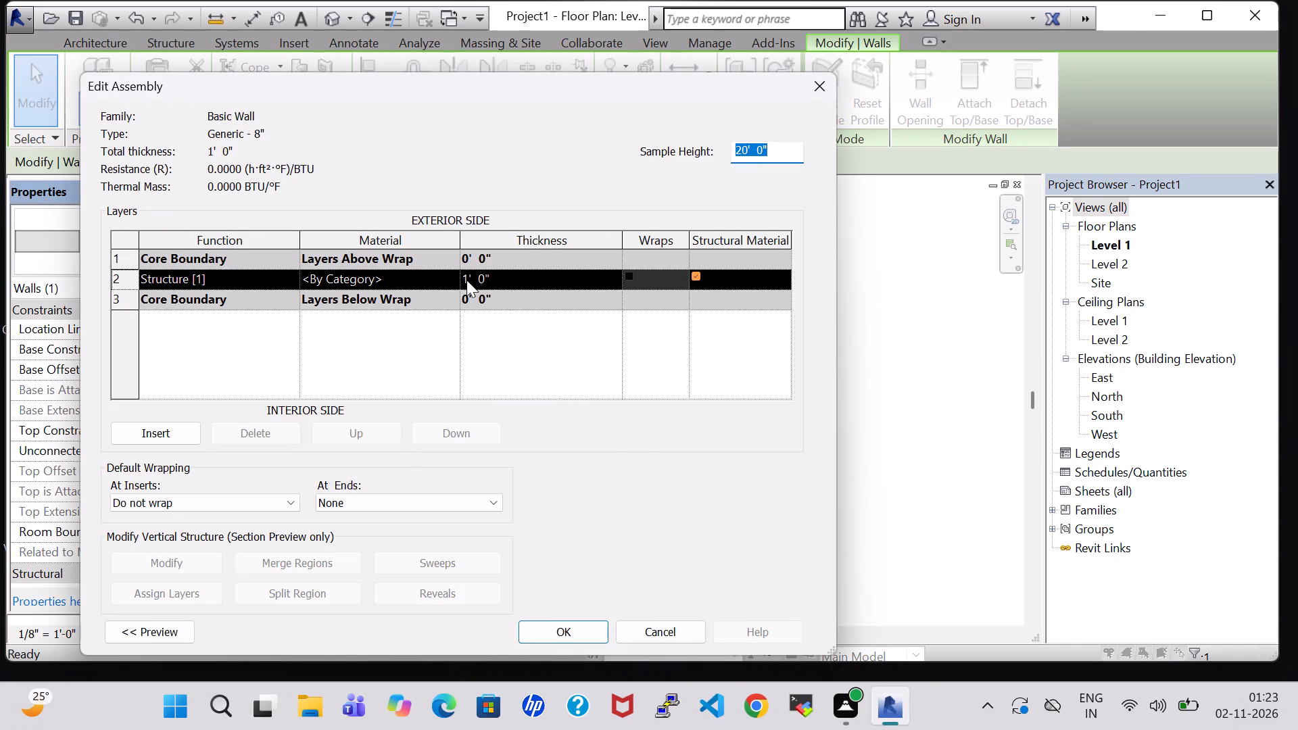
{"action": "left_click", "coordinate": [466, 280]}
{"action": "left_click", "coordinate": [466, 280]}
{"action": "key", "text": "BackSpace"}
{"action": "key", "text": "0"}
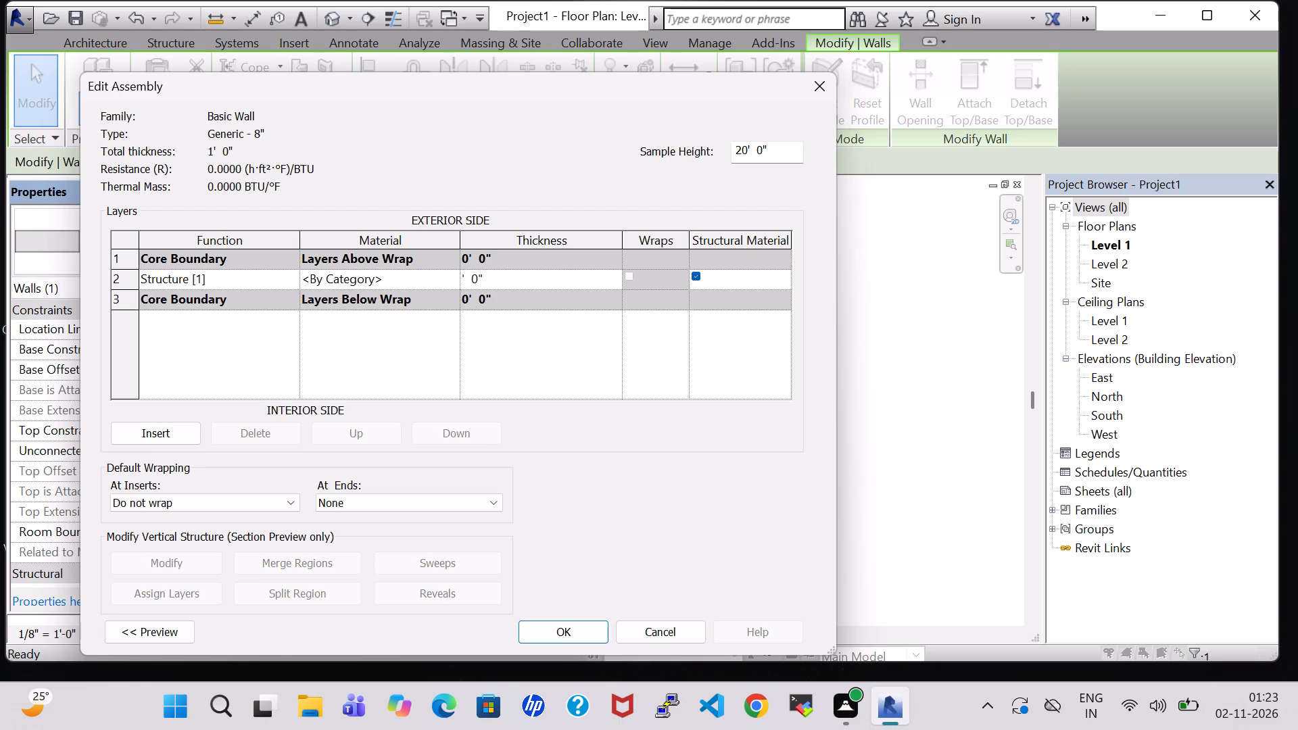
{"action": "key", "text": "Right"}
{"action": "key", "text": "Right"}
{"action": "key", "text": "Right"}
{"action": "key", "text": "Right"}
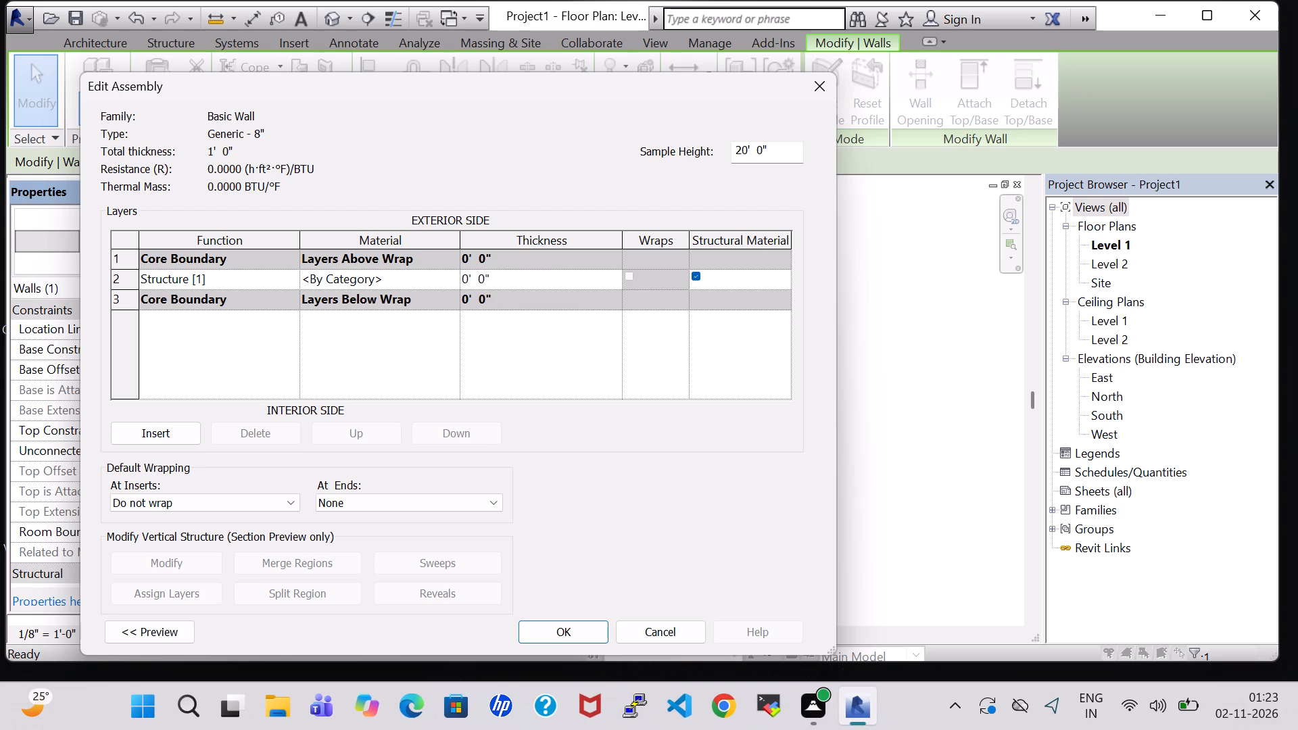
{"action": "key", "text": "BackSpace"}
{"action": "key", "text": "8"}
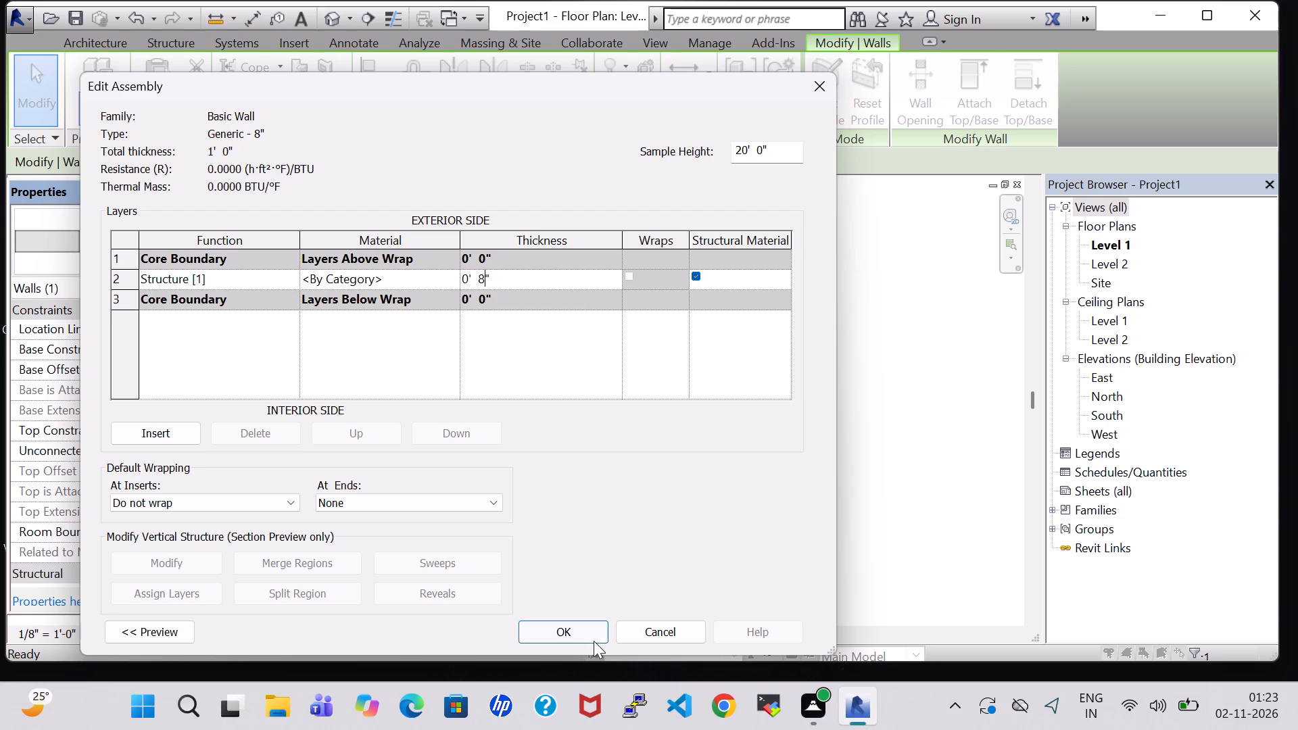
{"action": "left_click", "coordinate": [591, 637]}
{"action": "left_click", "coordinate": [596, 626]}
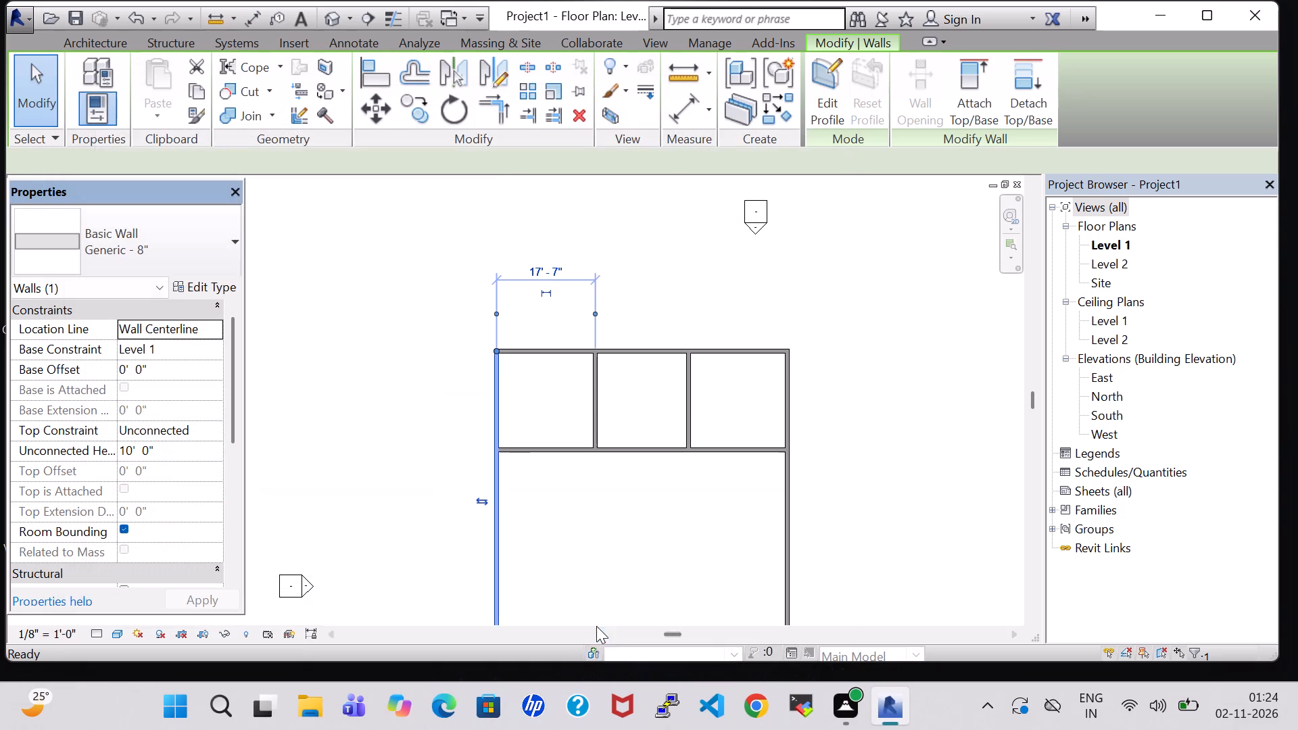
{"action": "left_click", "coordinate": [712, 523]}
Draw a Generic - 8" wall across the middle northern room between its two side partitions, 4' 7" from the north exterior wall.
{"action": "scroll", "coordinate": [629, 464], "scroll_direction": "down", "scroll_amount": 1}
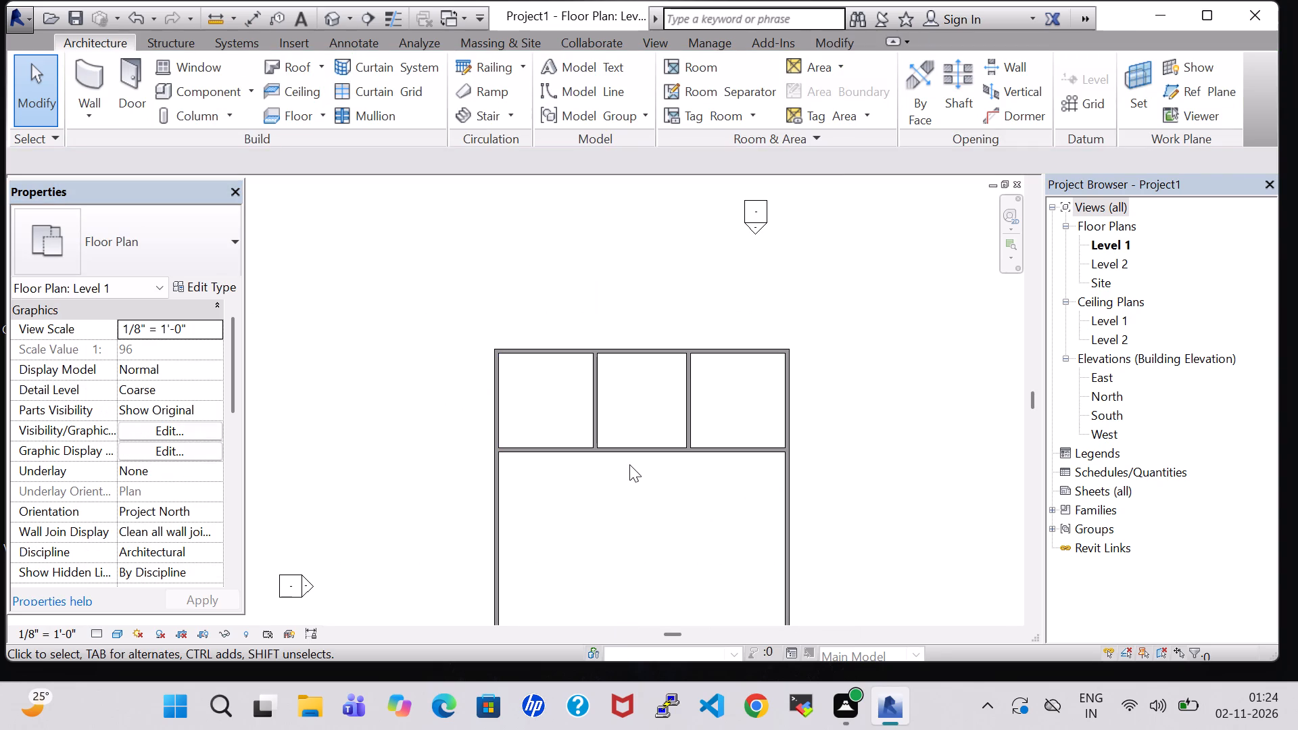
{"action": "scroll", "coordinate": [629, 464], "scroll_direction": "down", "scroll_amount": 4}
{"action": "middle_click_drag", "start_coordinate": [629, 464], "coordinate": [642, 519]}
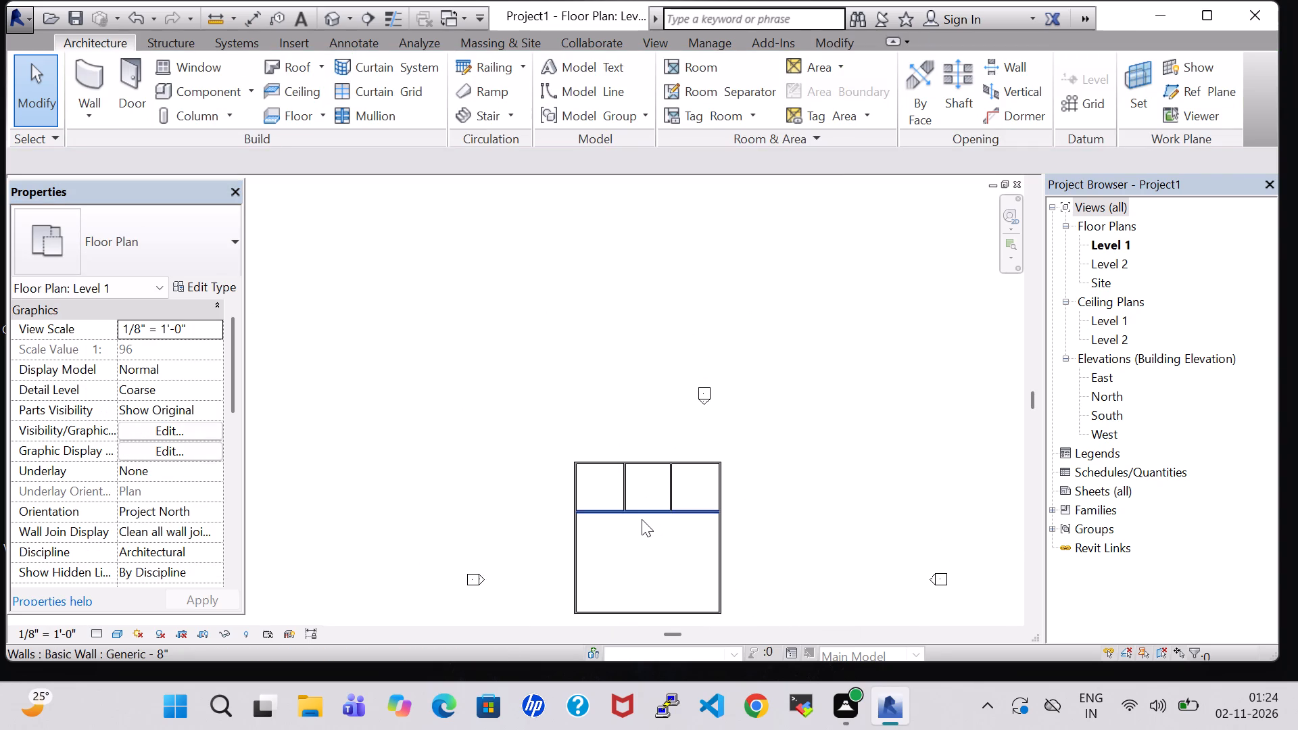
{"action": "scroll", "coordinate": [642, 519], "scroll_direction": "down", "scroll_amount": 1}
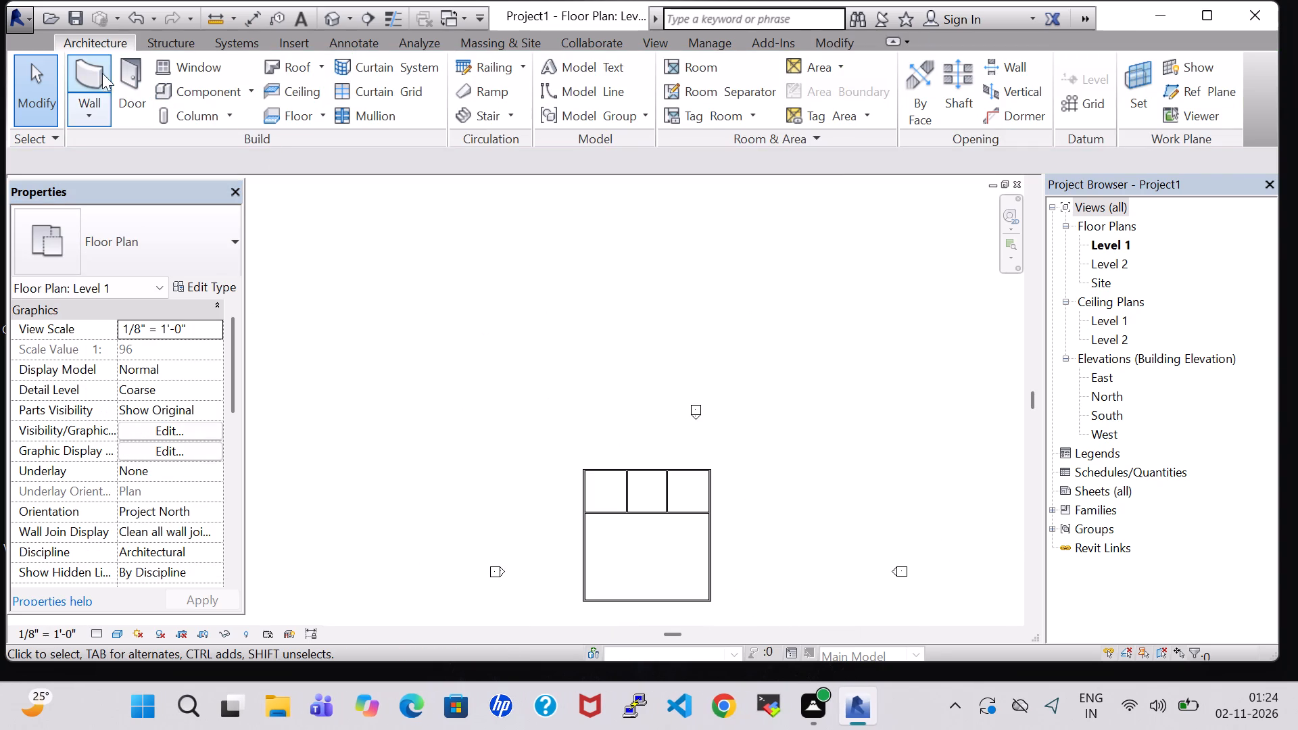
{"action": "left_click", "coordinate": [103, 80]}
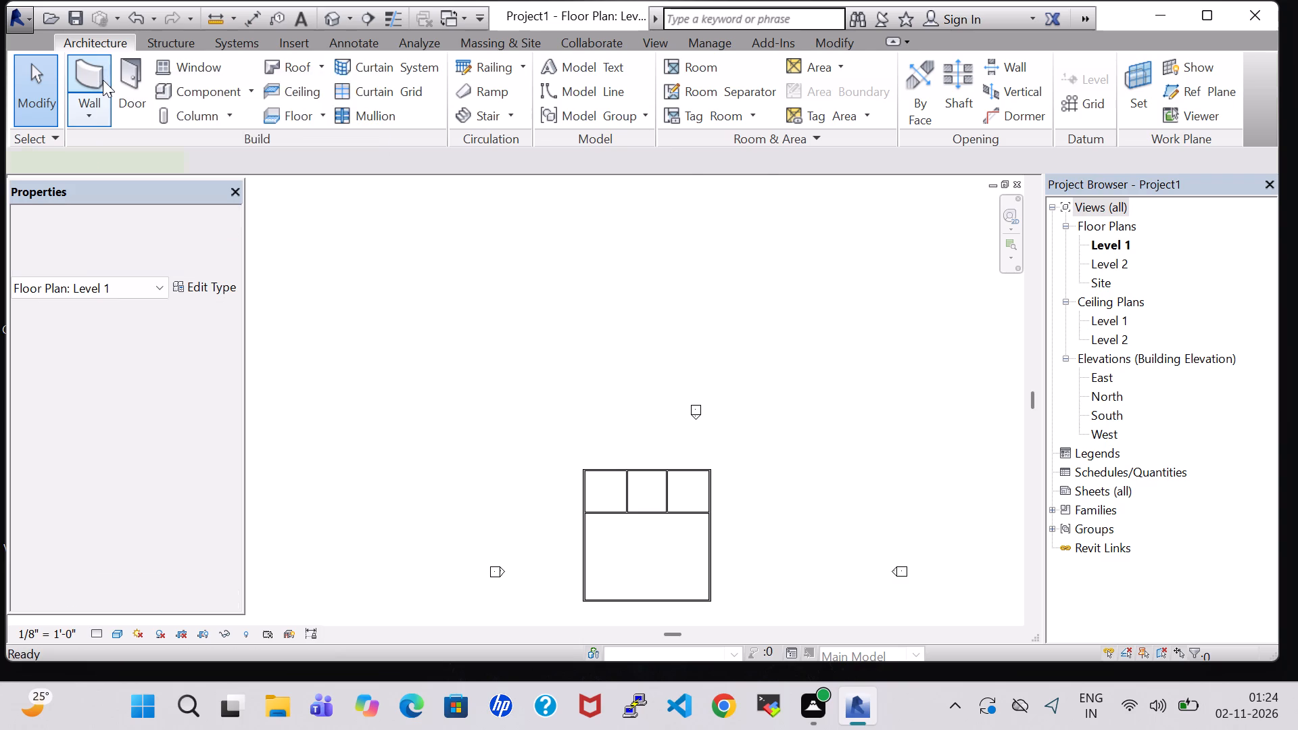
{"action": "scroll", "coordinate": [666, 470], "scroll_direction": "up", "scroll_amount": 4}
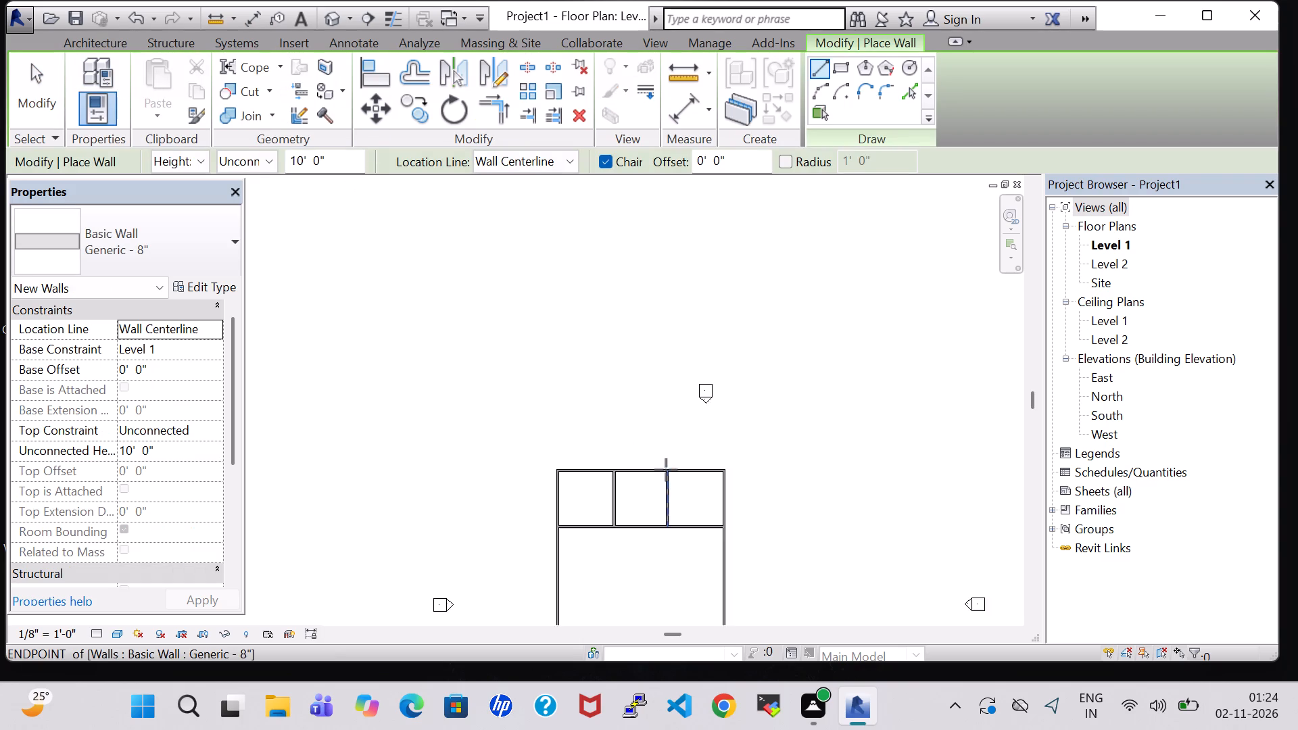
{"action": "scroll", "coordinate": [666, 470], "scroll_direction": "up", "scroll_amount": 4}
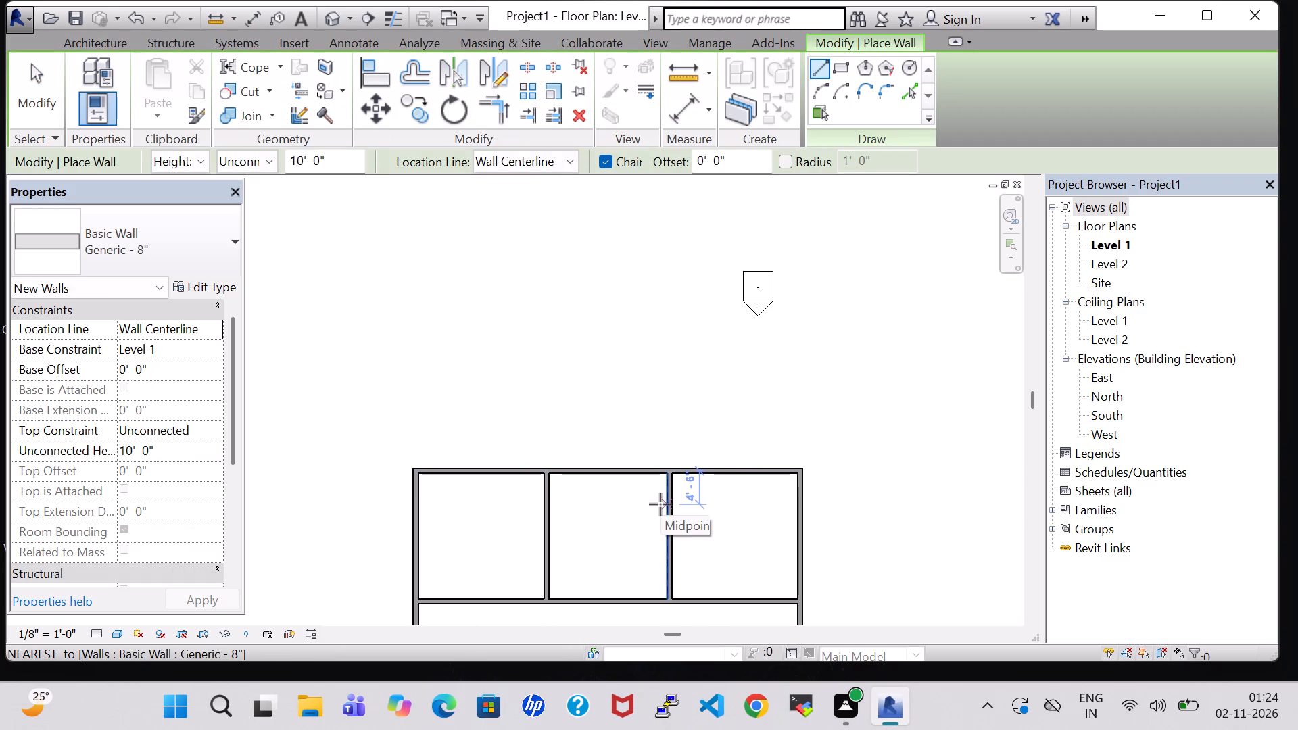
{"action": "key", "text": "4"}
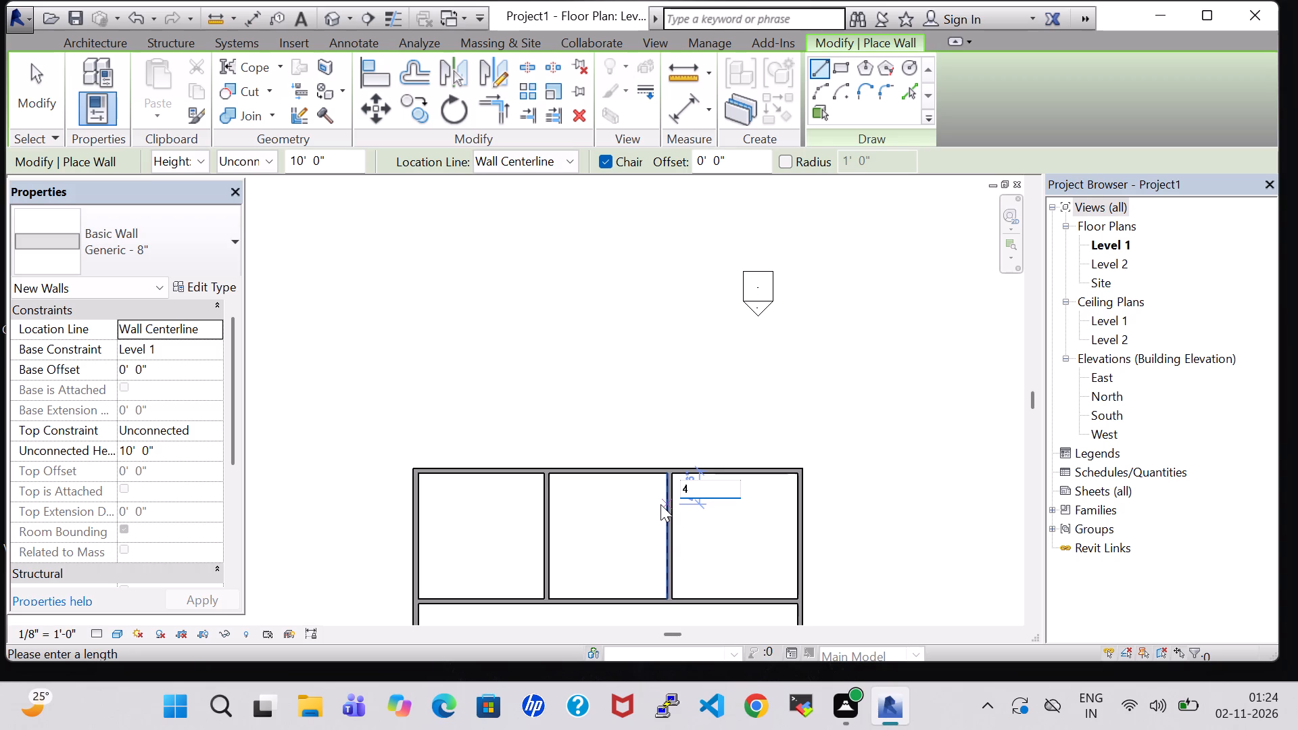
{"action": "key", "text": "apostrophe"}
{"action": "key", "text": "7"}
{"action": "key", "text": "shift+quotedbl"}
{"action": "key", "text": "Return"}
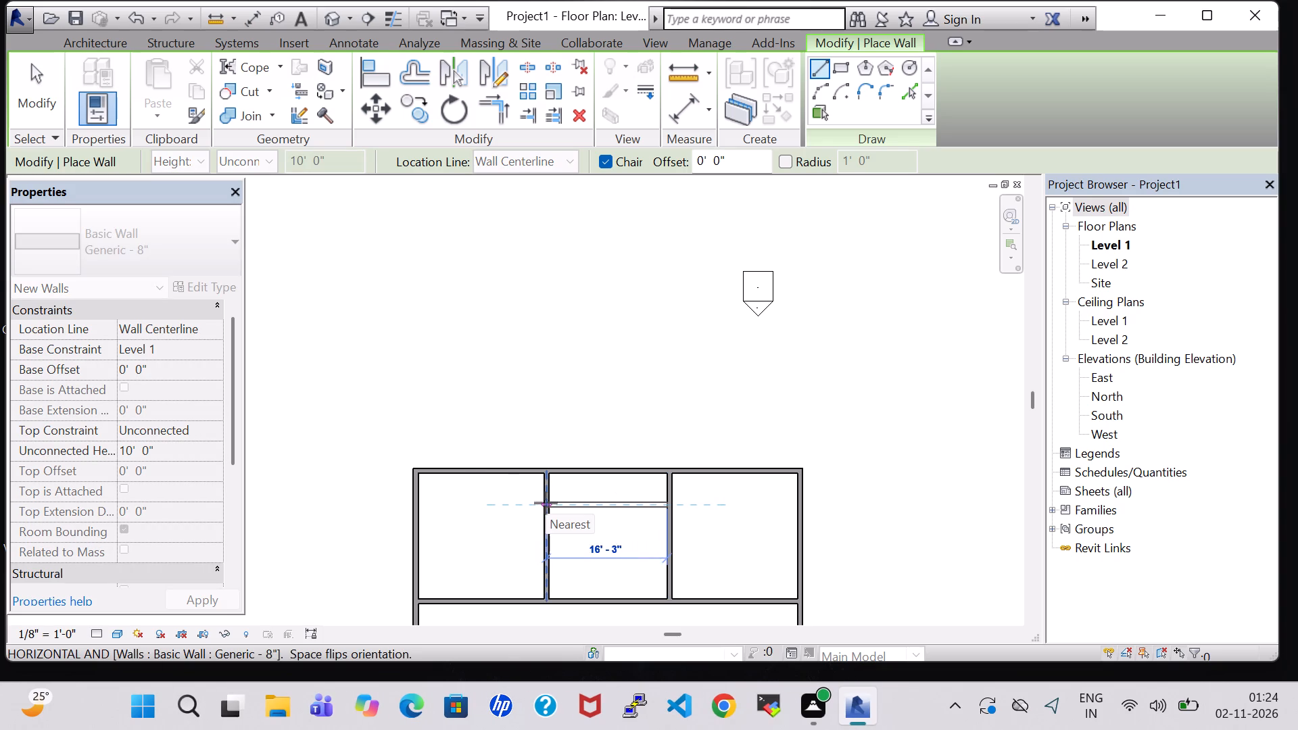
{"action": "double_click", "coordinate": [546, 503]}
{"action": "key", "text": "Escape"}
{"action": "key", "text": "Escape"}
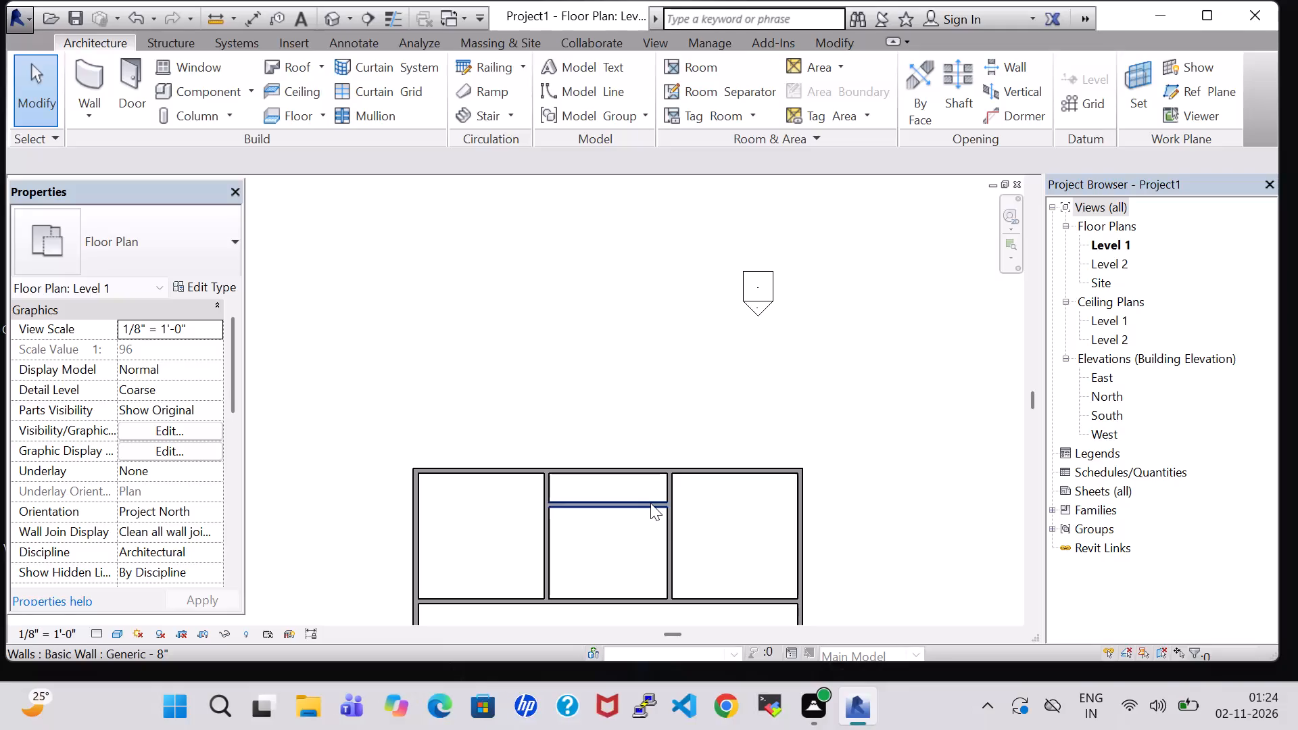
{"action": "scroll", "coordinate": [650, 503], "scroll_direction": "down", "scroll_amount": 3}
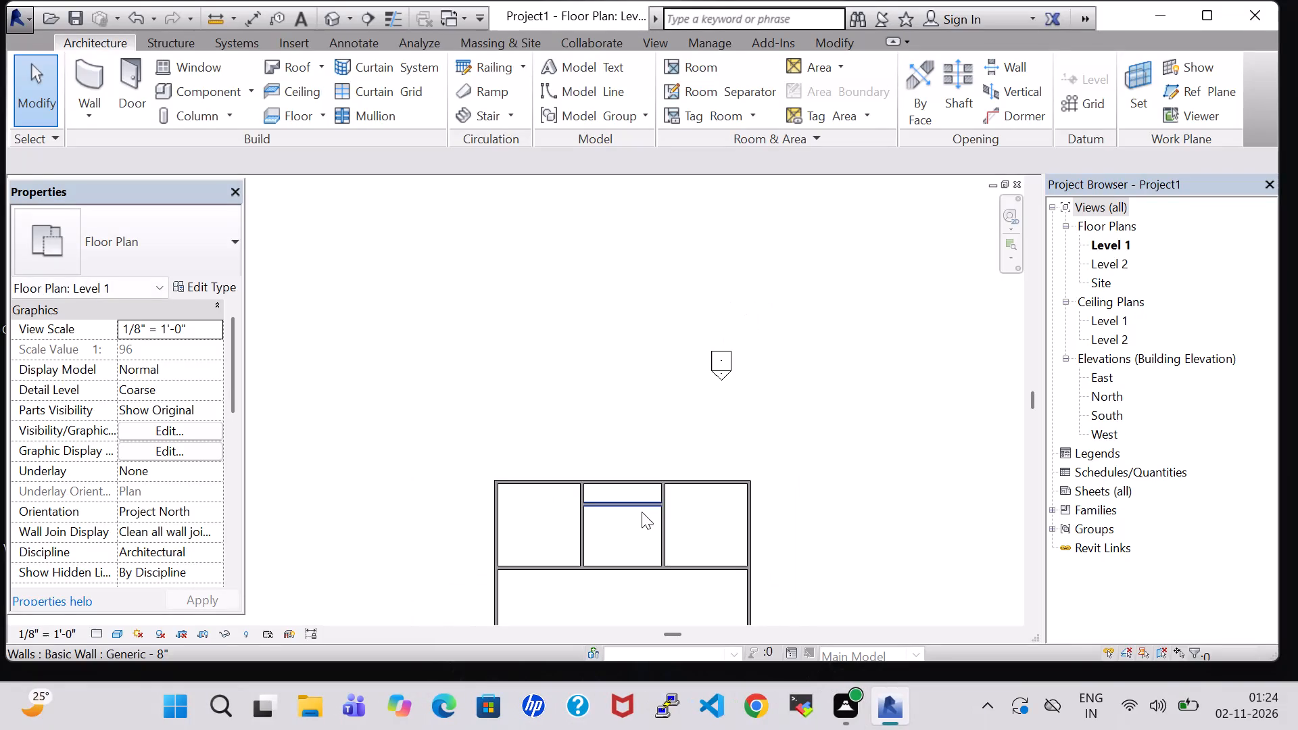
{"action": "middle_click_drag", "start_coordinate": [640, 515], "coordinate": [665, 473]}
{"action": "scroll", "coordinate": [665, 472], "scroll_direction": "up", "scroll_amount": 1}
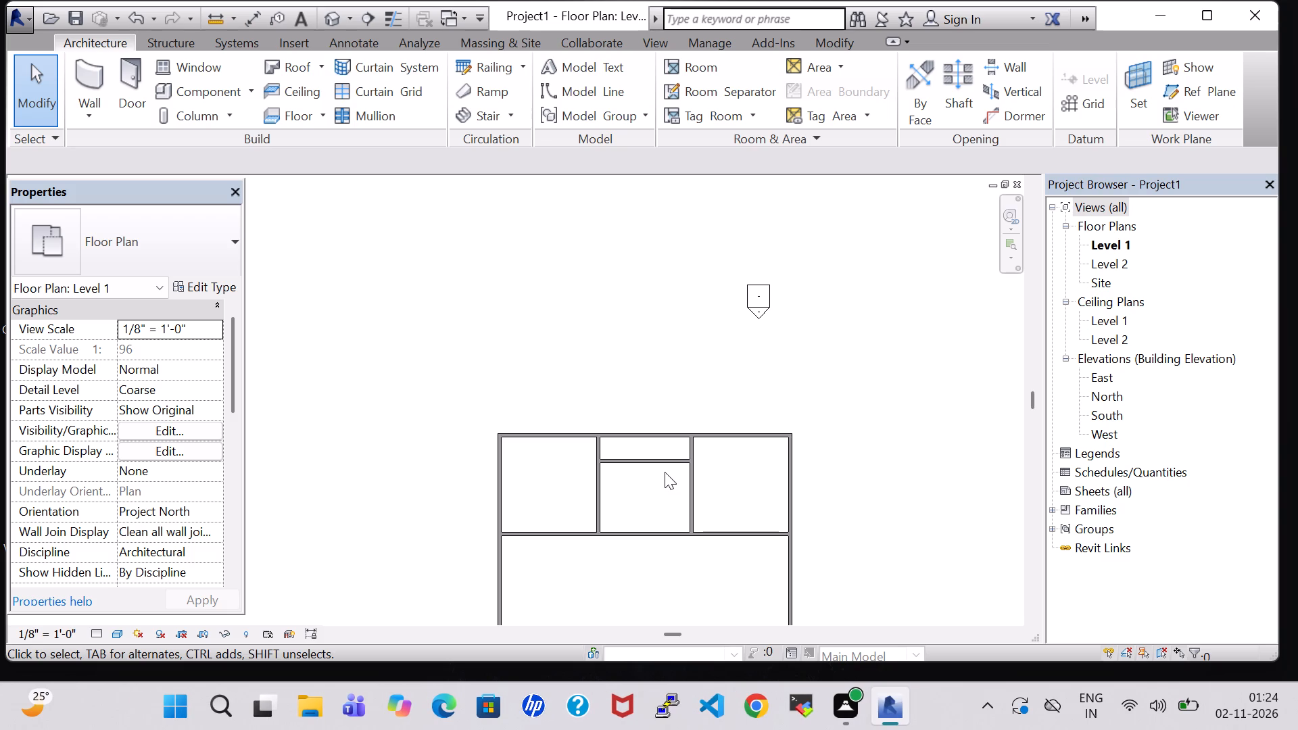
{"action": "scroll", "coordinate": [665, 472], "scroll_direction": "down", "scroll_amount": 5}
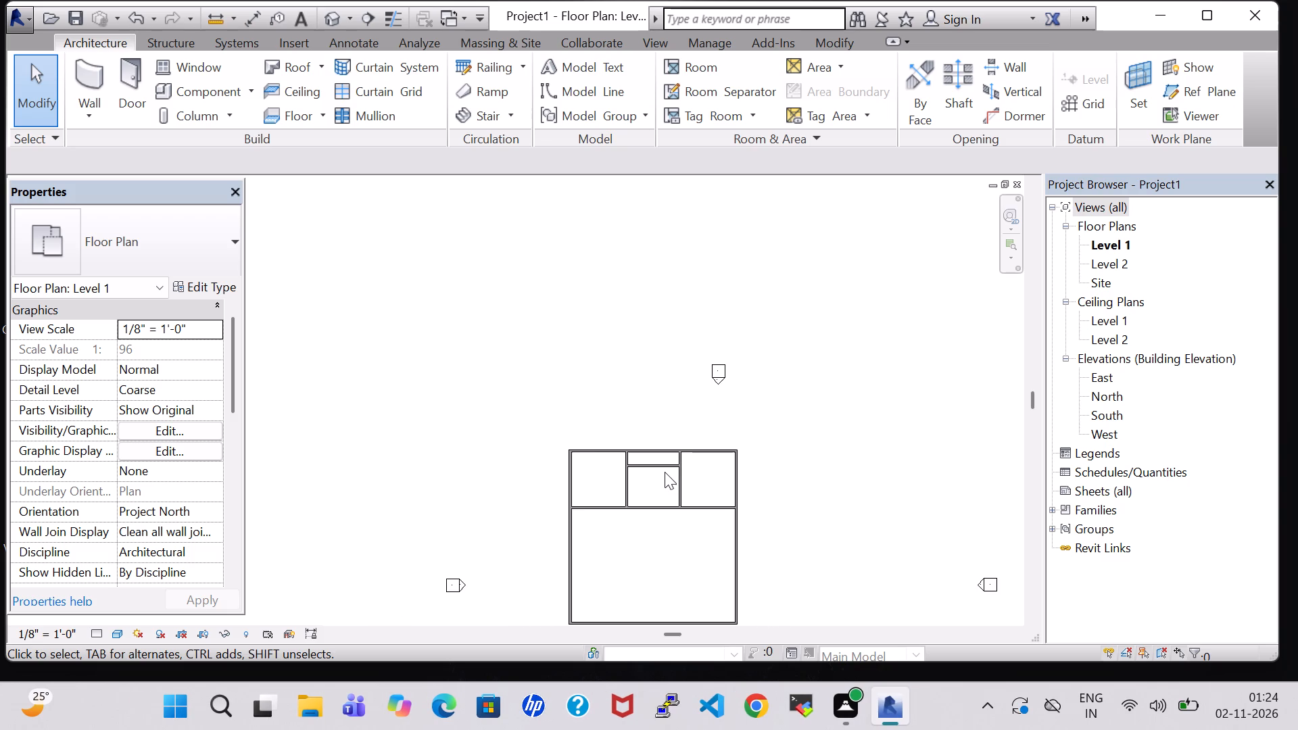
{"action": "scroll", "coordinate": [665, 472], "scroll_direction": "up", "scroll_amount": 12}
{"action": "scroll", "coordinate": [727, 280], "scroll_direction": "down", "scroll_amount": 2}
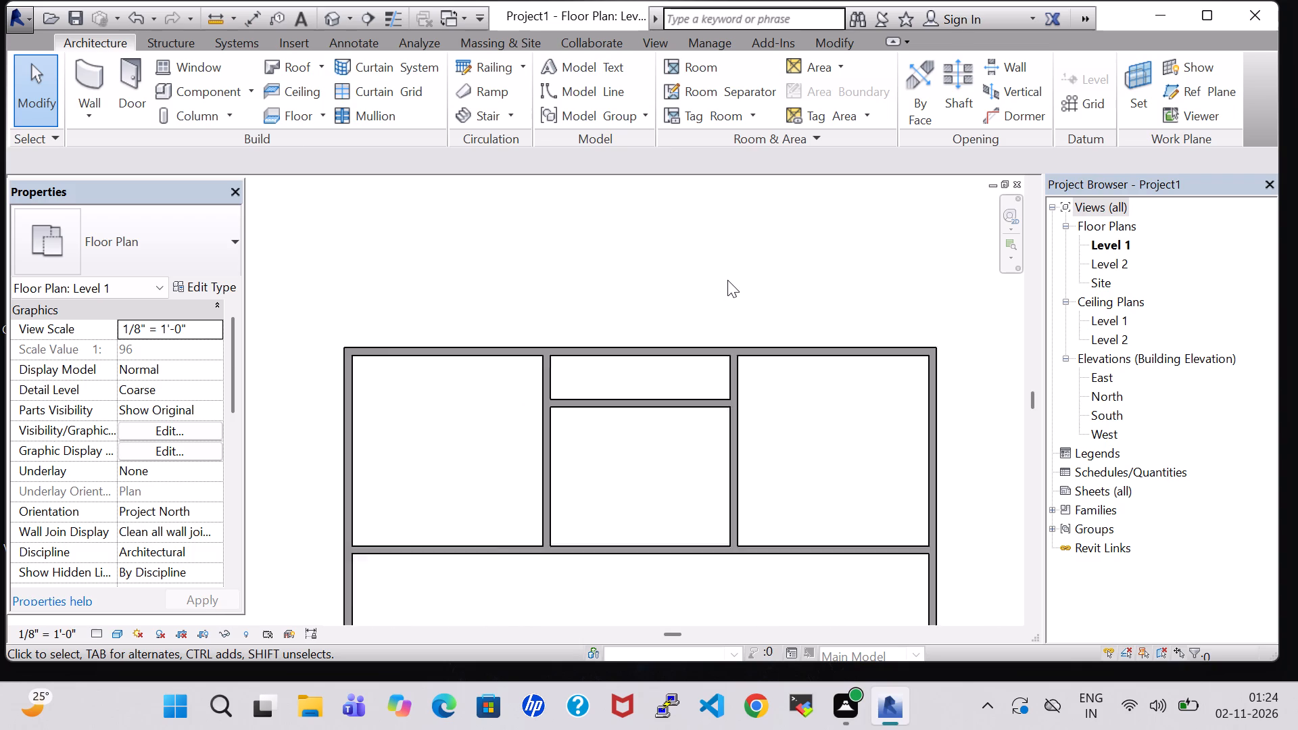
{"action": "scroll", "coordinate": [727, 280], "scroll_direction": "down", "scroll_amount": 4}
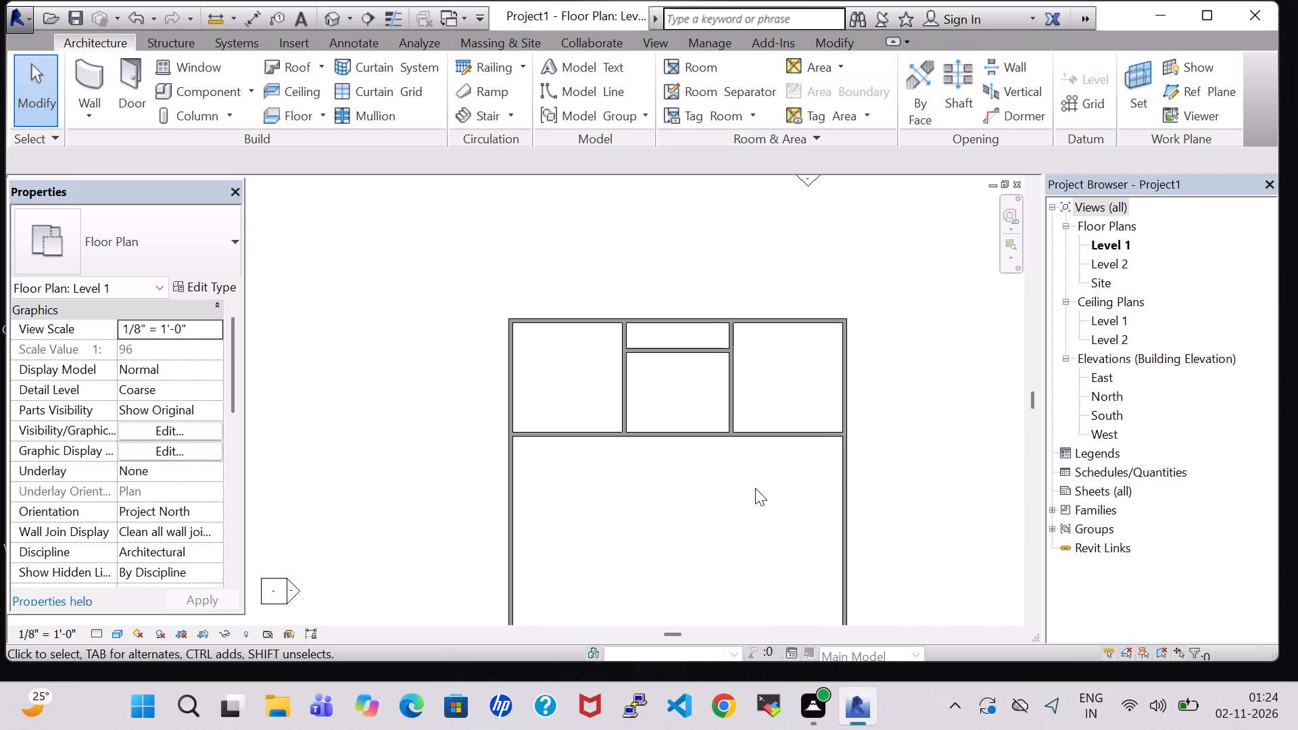
Enclose a southwest corner room with two chained Generic - 8" walls, 17' 3" north of the south wall and aligned with the western northern partition.
{"action": "left_click", "coordinate": [755, 488]}
{"action": "middle_click_drag", "start_coordinate": [755, 488], "coordinate": [744, 466]}
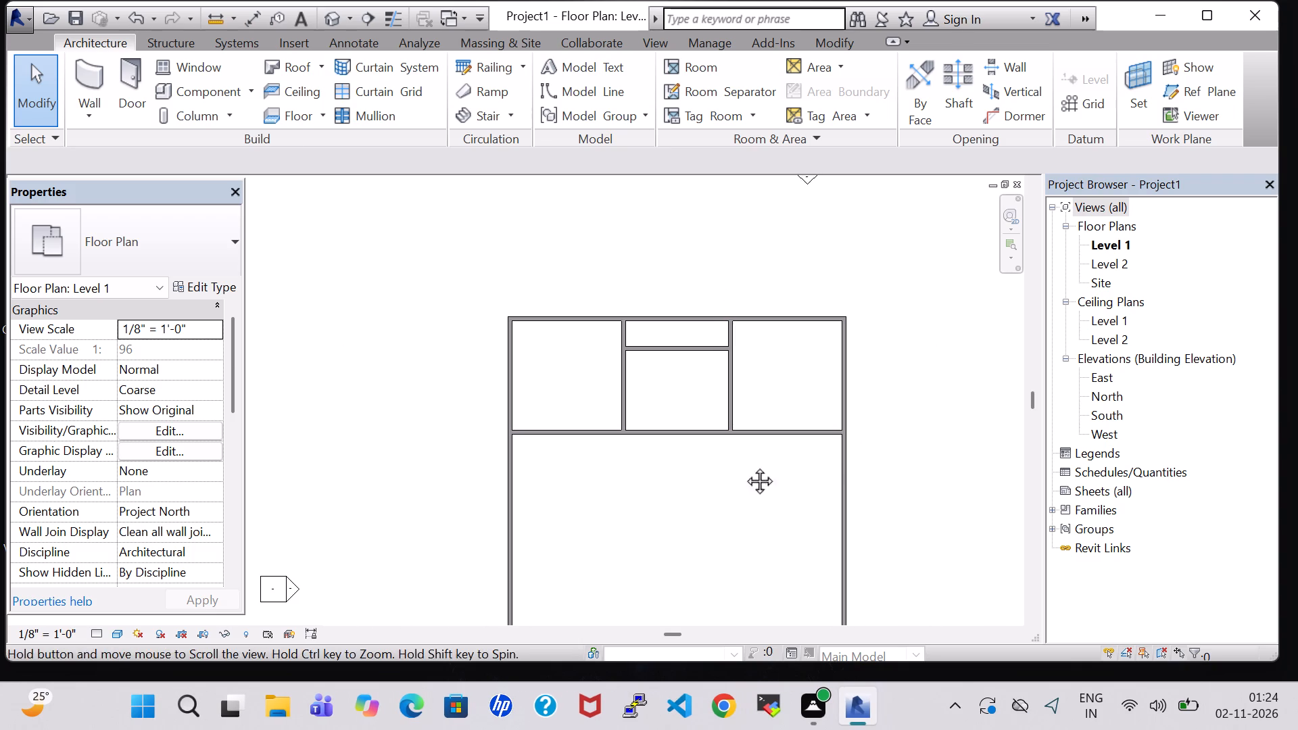
{"action": "middle_click_drag", "start_coordinate": [744, 466], "coordinate": [739, 455]}
{"action": "scroll", "coordinate": [712, 358], "scroll_direction": "down", "scroll_amount": 5}
{"action": "middle_click_drag", "start_coordinate": [682, 420], "coordinate": [650, 345]}
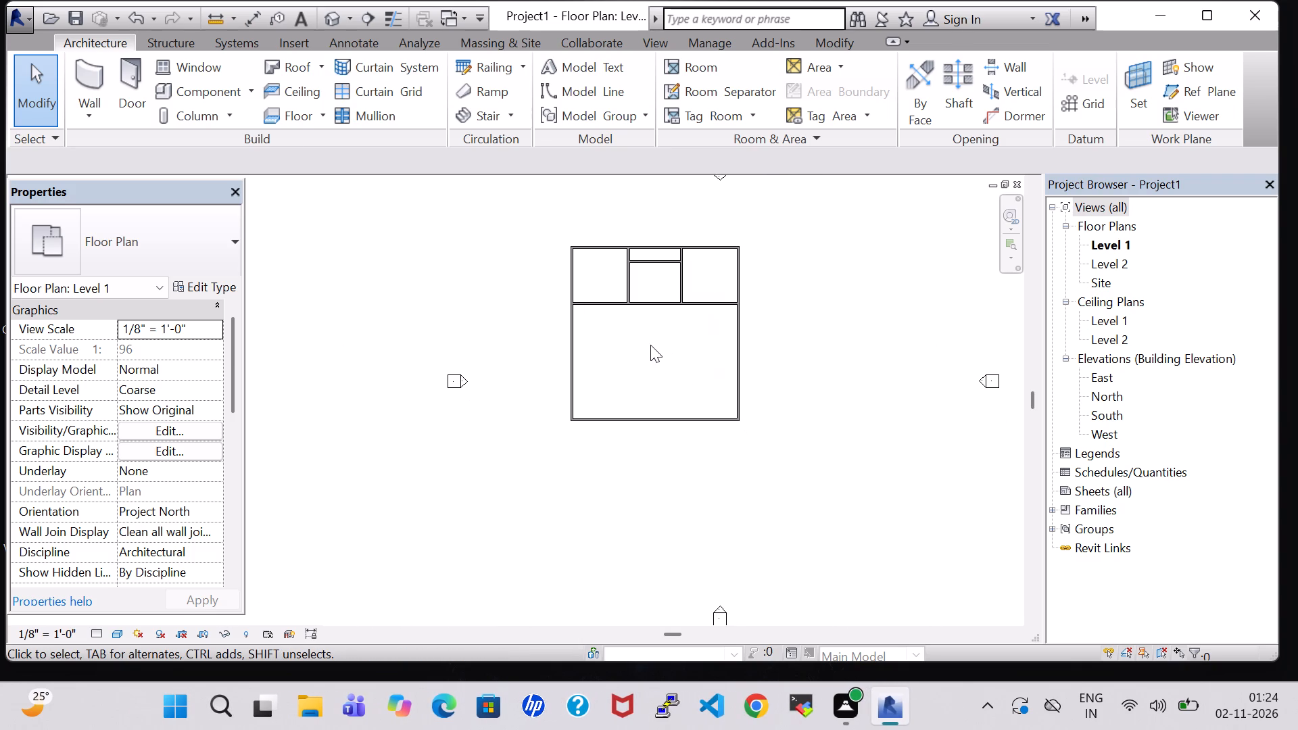
{"action": "middle_click", "coordinate": [650, 345]}
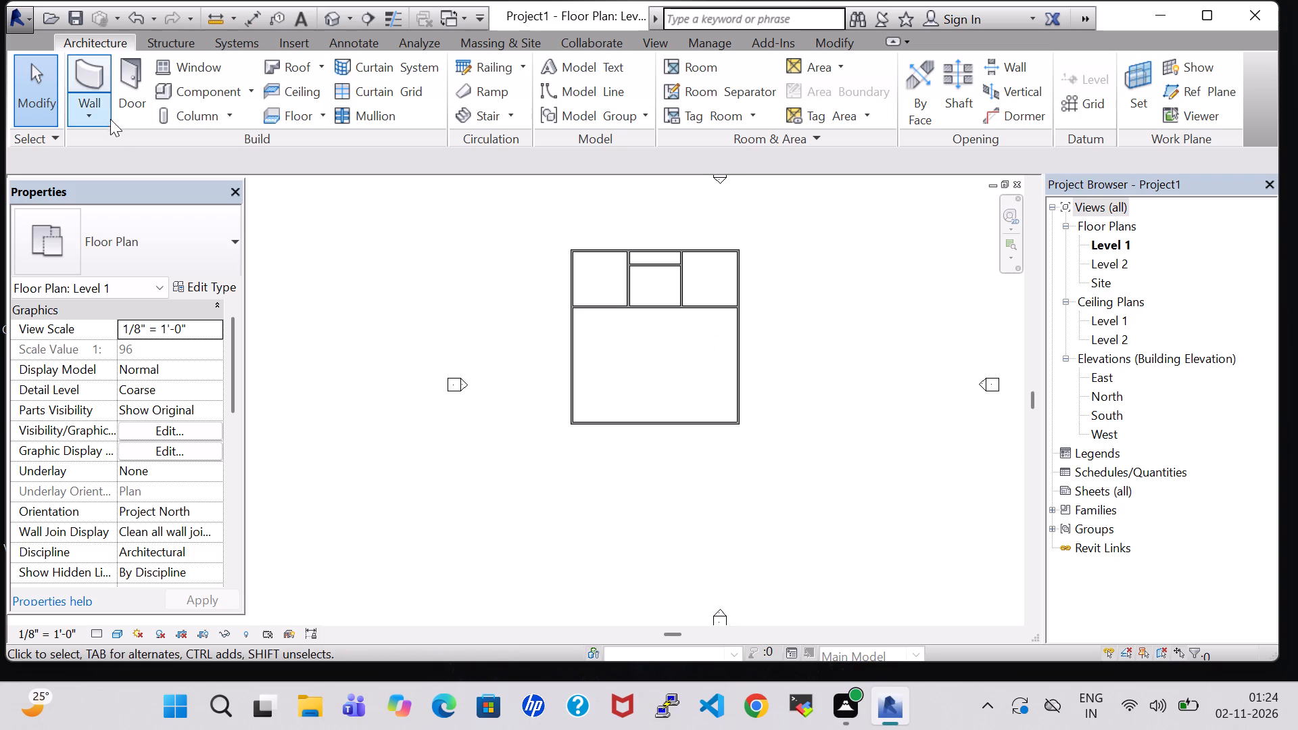
{"action": "left_click", "coordinate": [86, 72]}
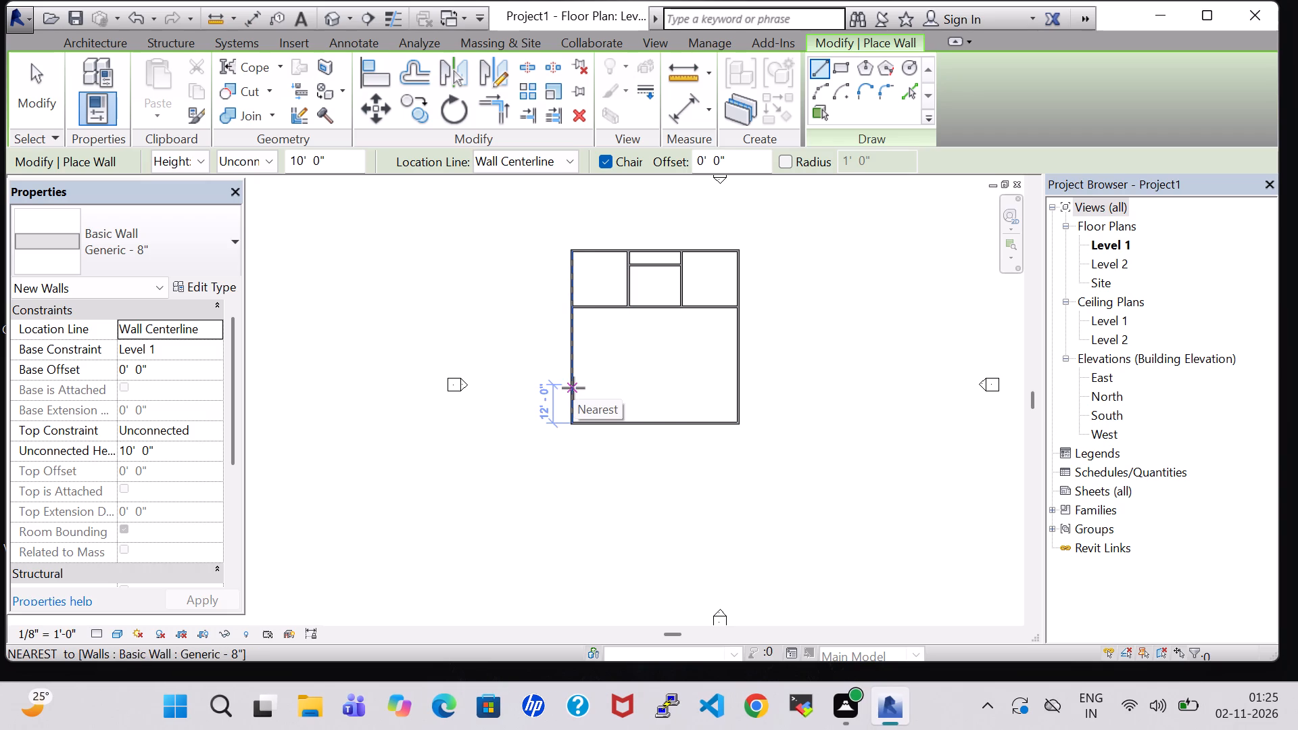
{"action": "type", "text": "17"}
{"action": "key", "text": "apostrophe"}
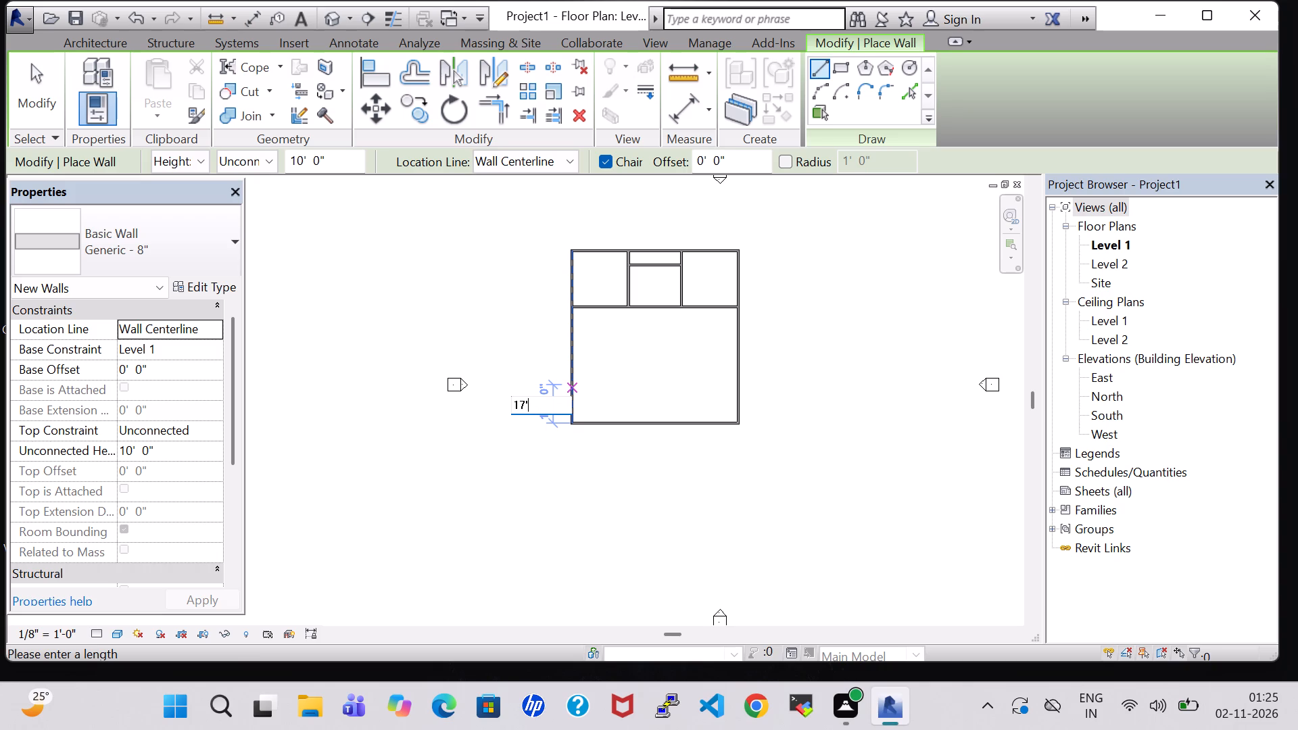
{"action": "key", "text": "3"}
{"action": "key", "text": "shift+quotedbl"}
{"action": "key", "text": "Return"}
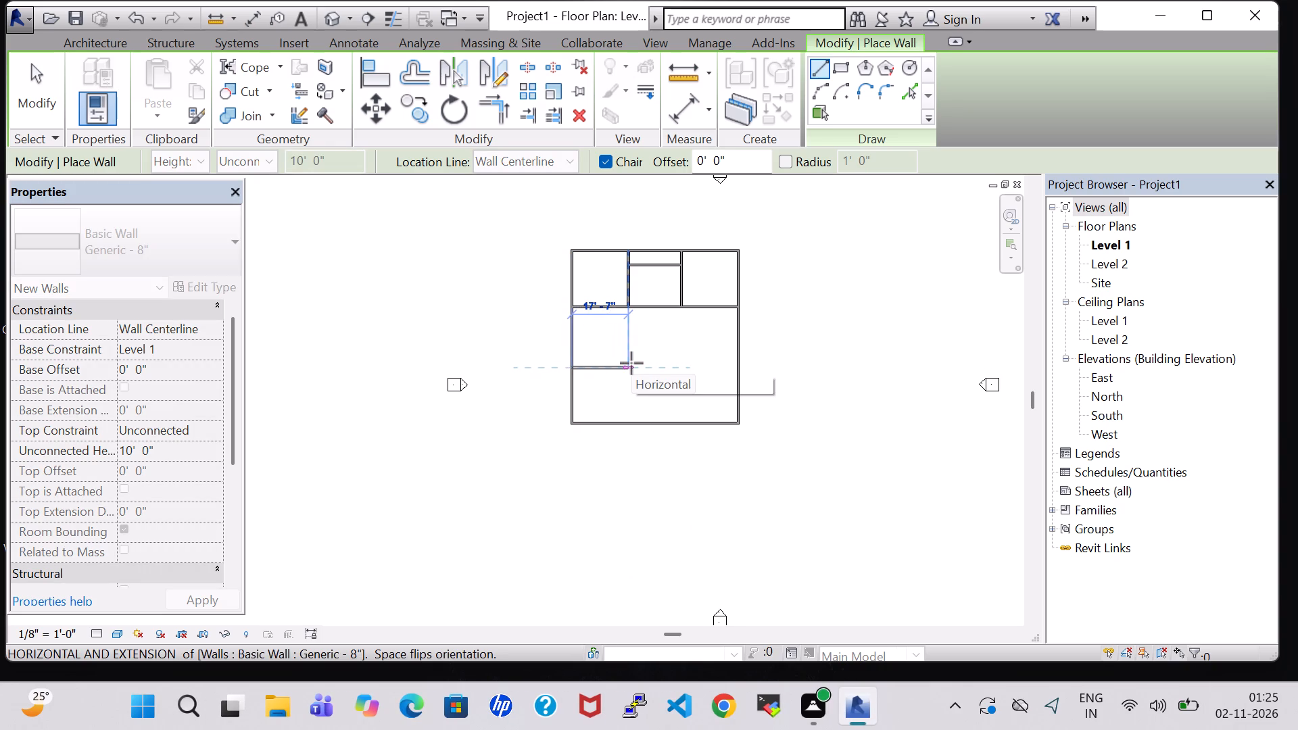
{"action": "scroll", "coordinate": [631, 363], "scroll_direction": "up", "scroll_amount": 2}
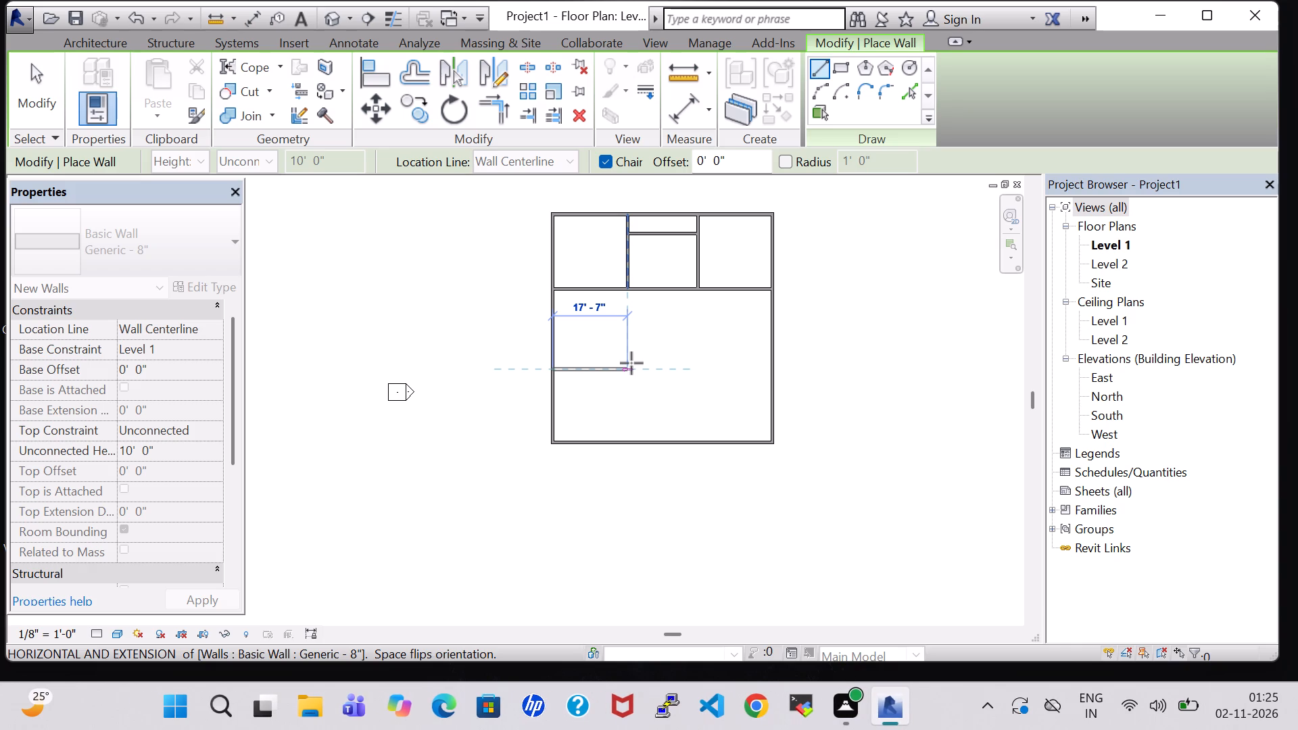
{"action": "left_click", "coordinate": [627, 370]}
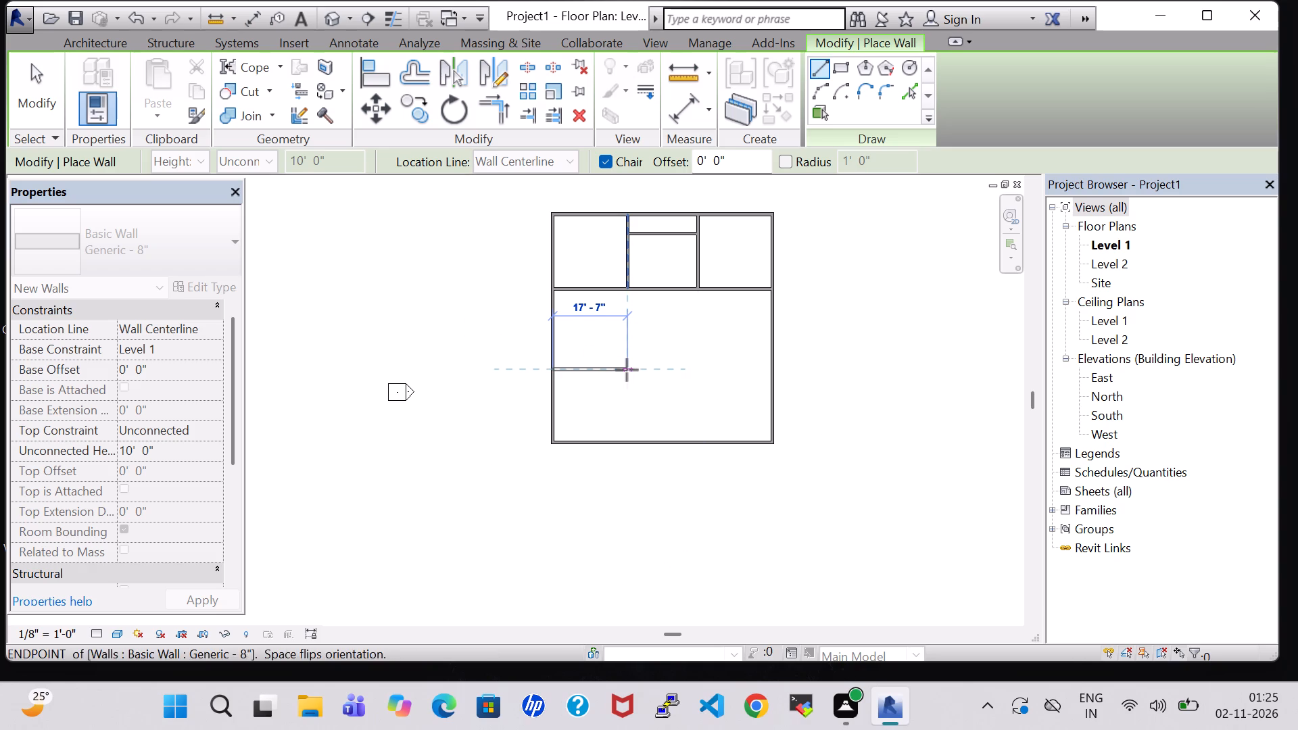
{"action": "left_click", "coordinate": [628, 441]}
{"action": "key", "text": "Escape"}
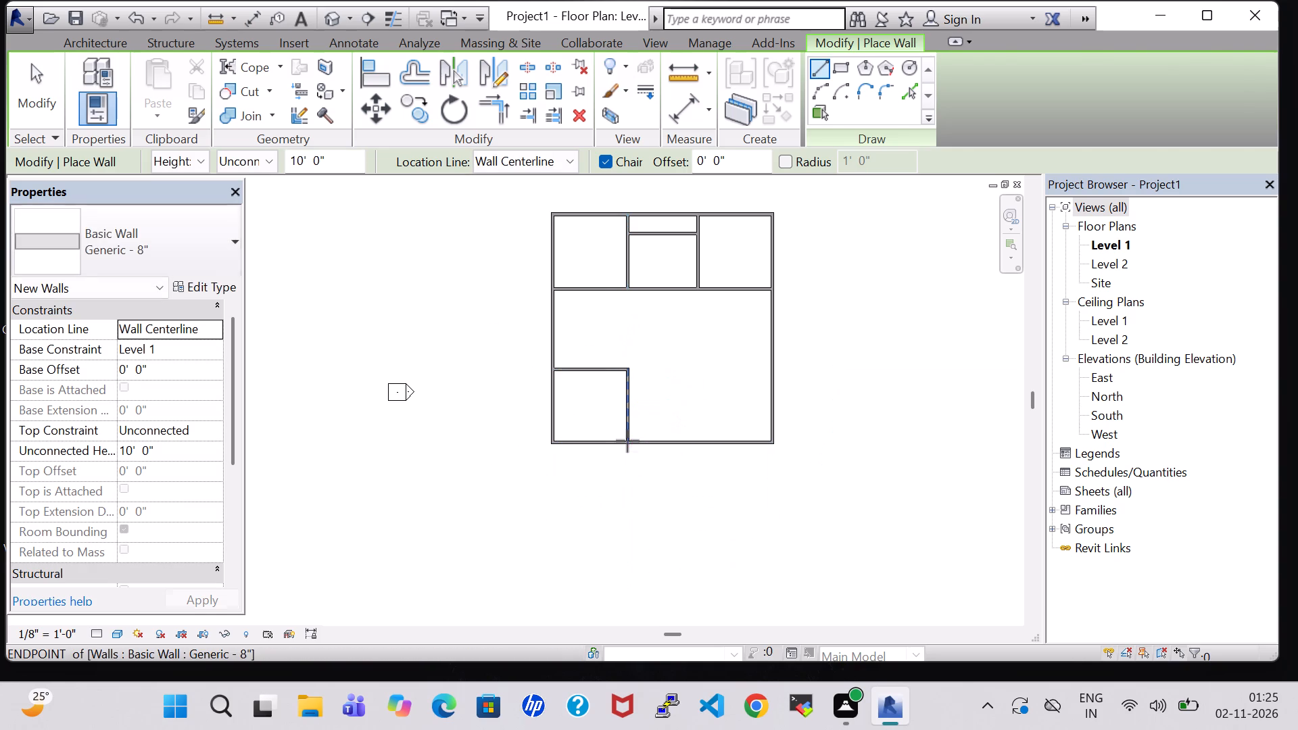
{"action": "key", "text": "Escape"}
Measure the northwest room's north-south and east-west wall spacing using aligned dimensions, without placing them.
{"action": "type", "text": "DI"}
{"action": "left_click", "coordinate": [583, 211]}
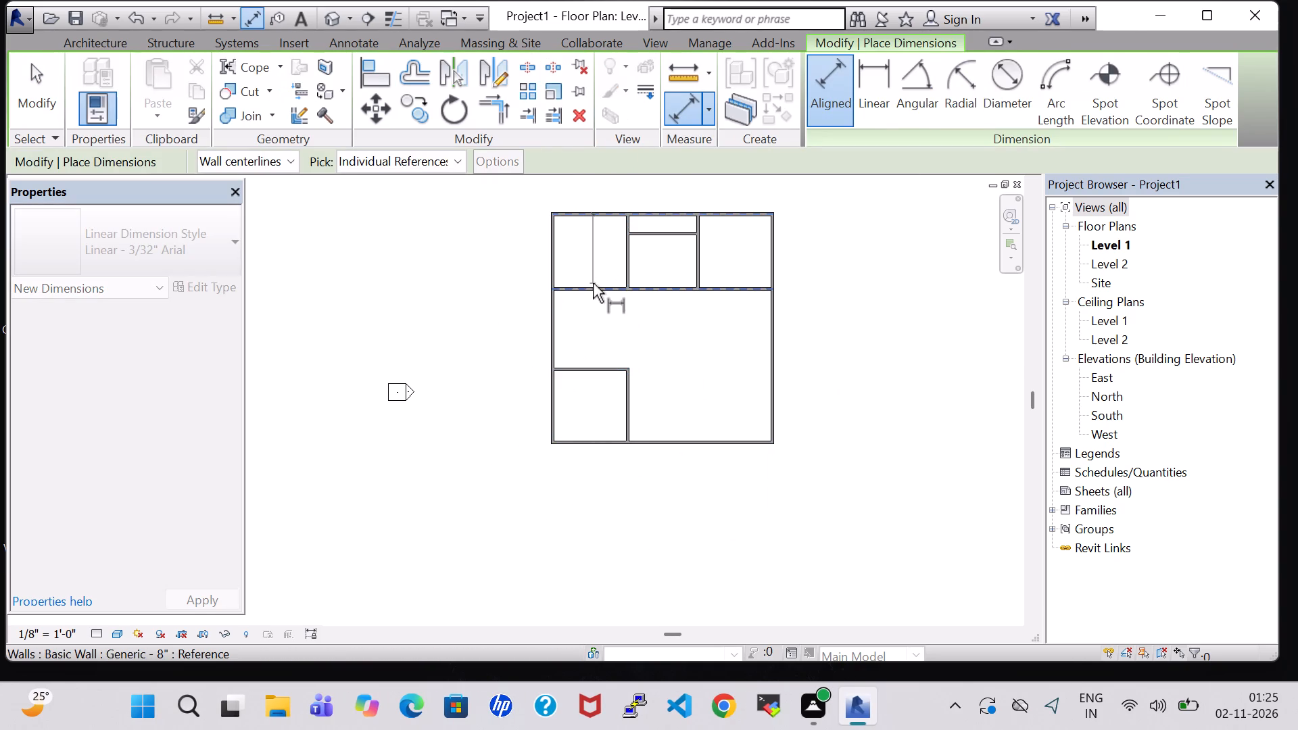
{"action": "left_click", "coordinate": [593, 288]}
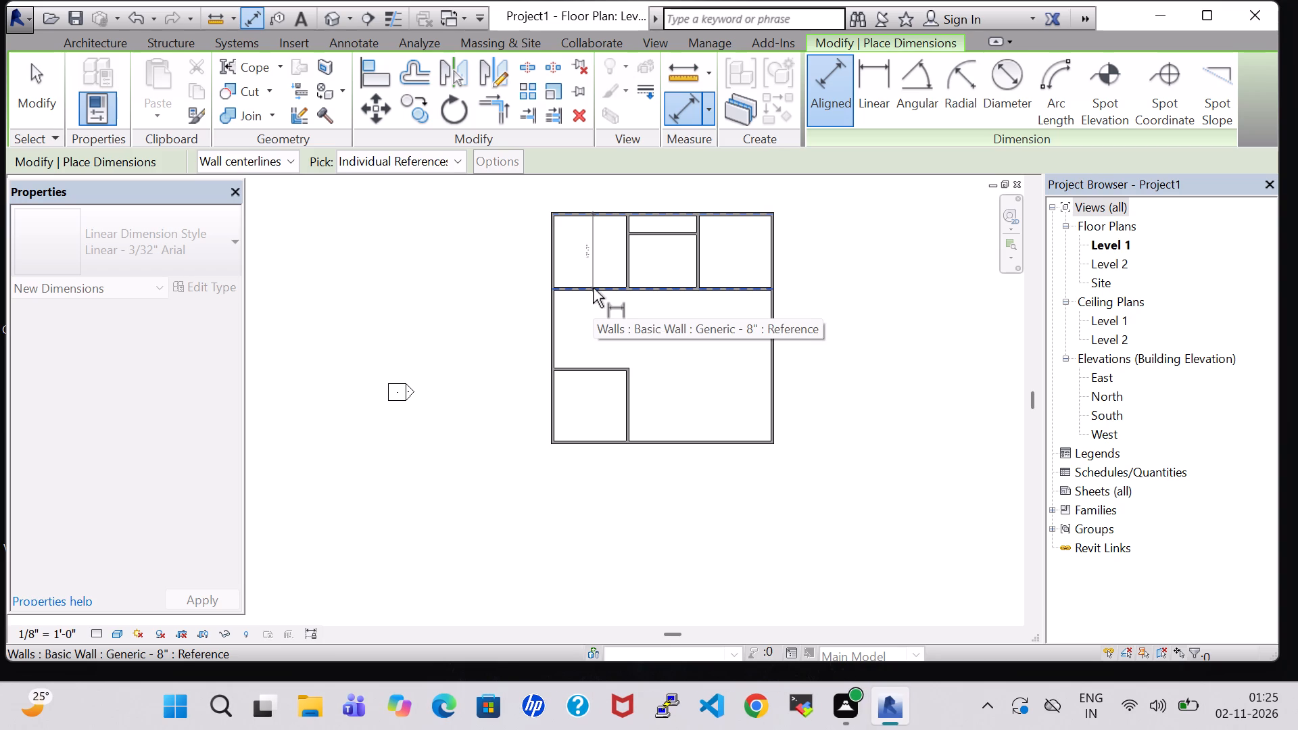
{"action": "key", "text": "Escape"}
{"action": "left_click", "coordinate": [548, 253]}
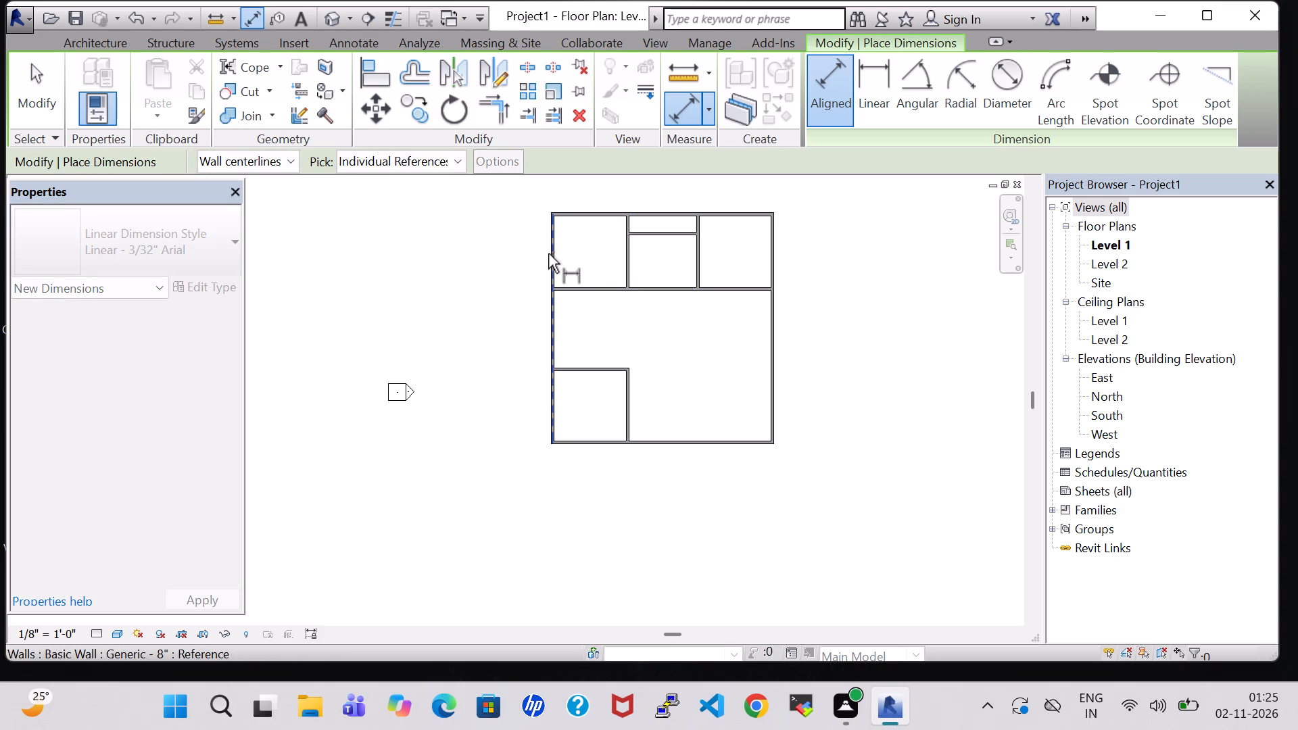
{"action": "left_click", "coordinate": [627, 254]}
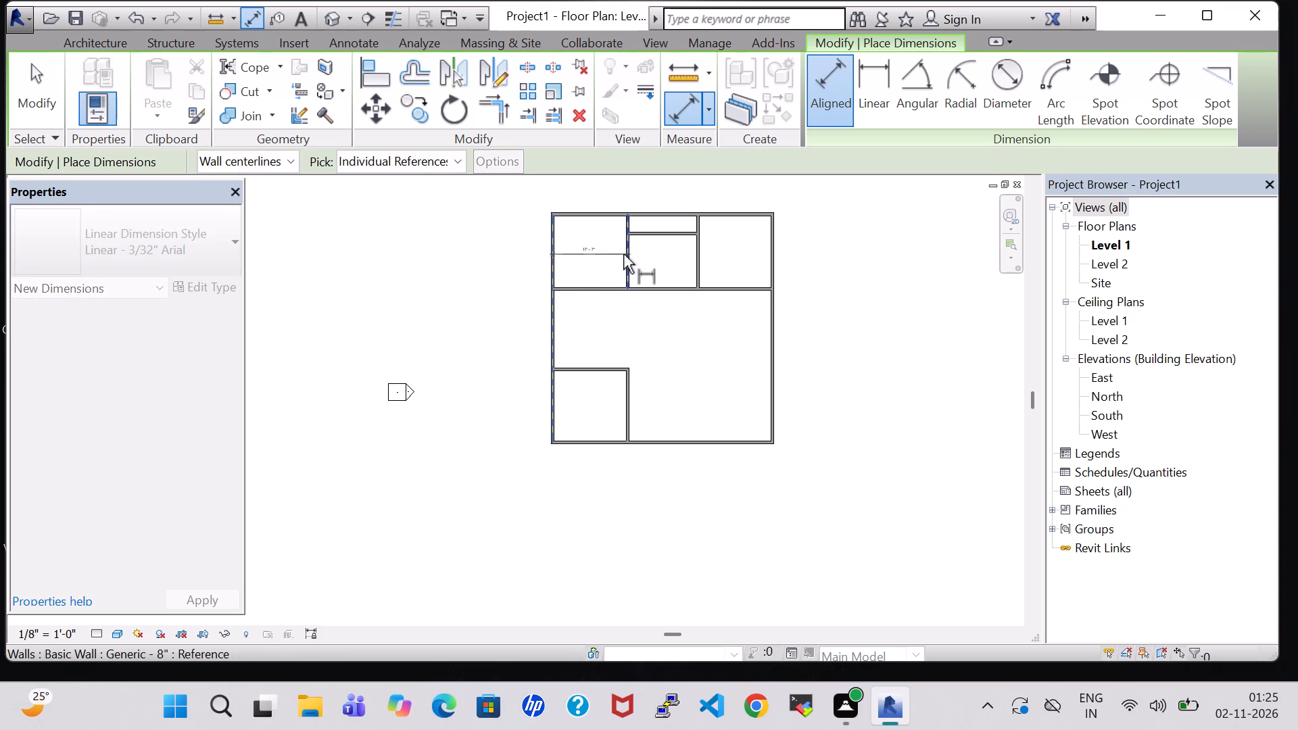
{"action": "scroll", "coordinate": [619, 254], "scroll_direction": "up", "scroll_amount": 9}
{"action": "key", "text": "Escape"}
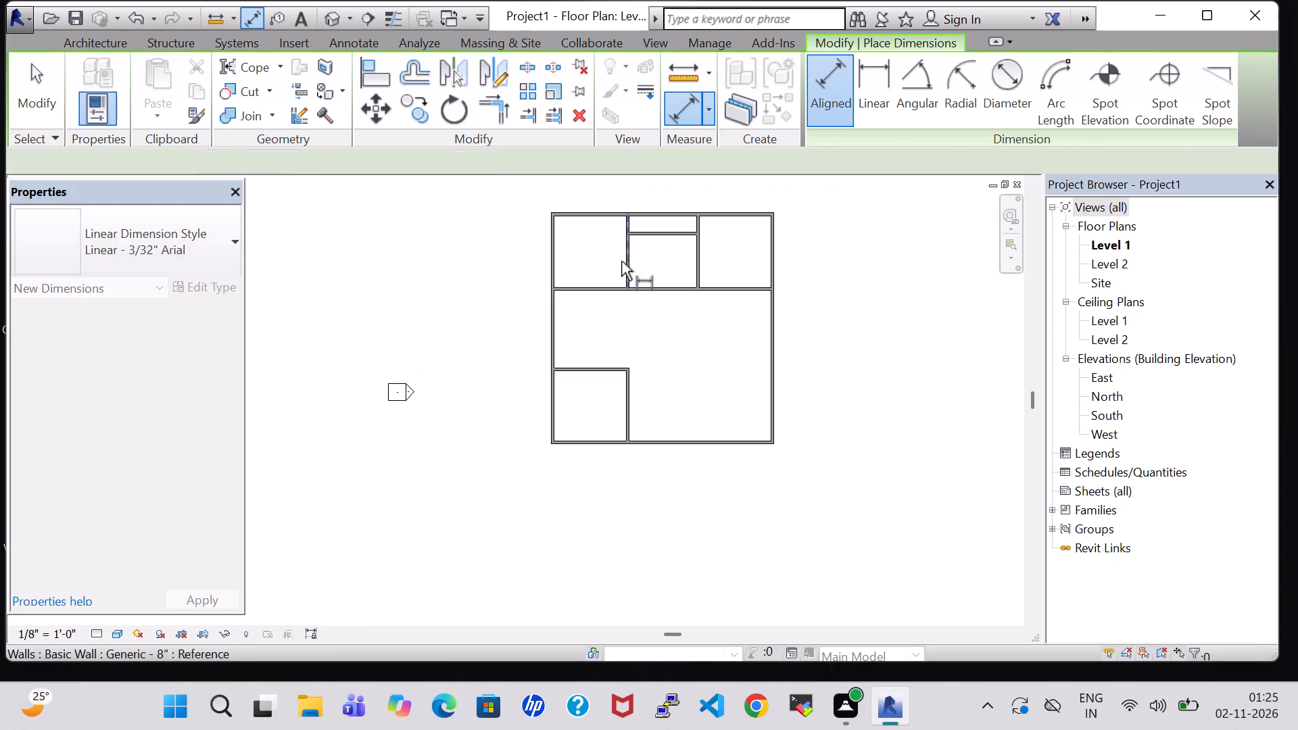
{"action": "key", "text": "Escape"}
Set the distance between the west exterior wall and the western partition of the northern rooms to 17' 8".
{"action": "left_click", "coordinate": [628, 264]}
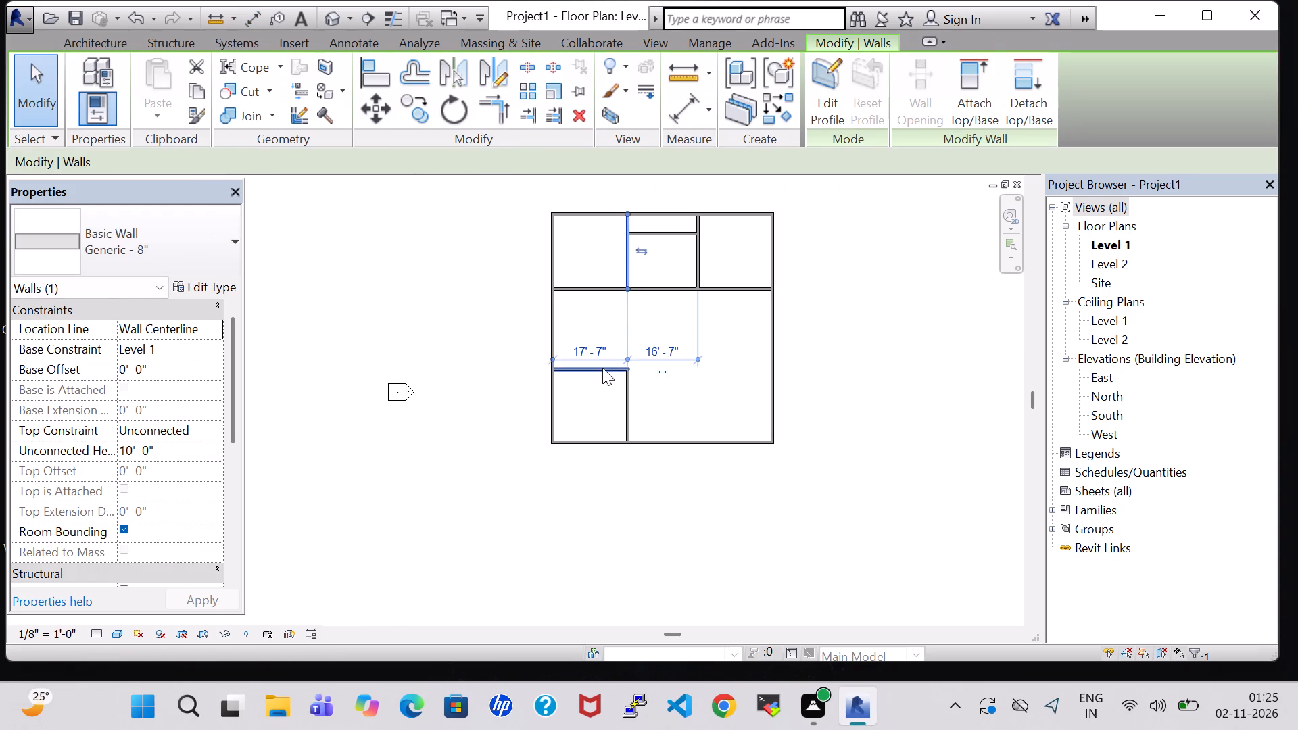
{"action": "double_click", "coordinate": [601, 354]}
{"action": "left_click", "coordinate": [601, 354]}
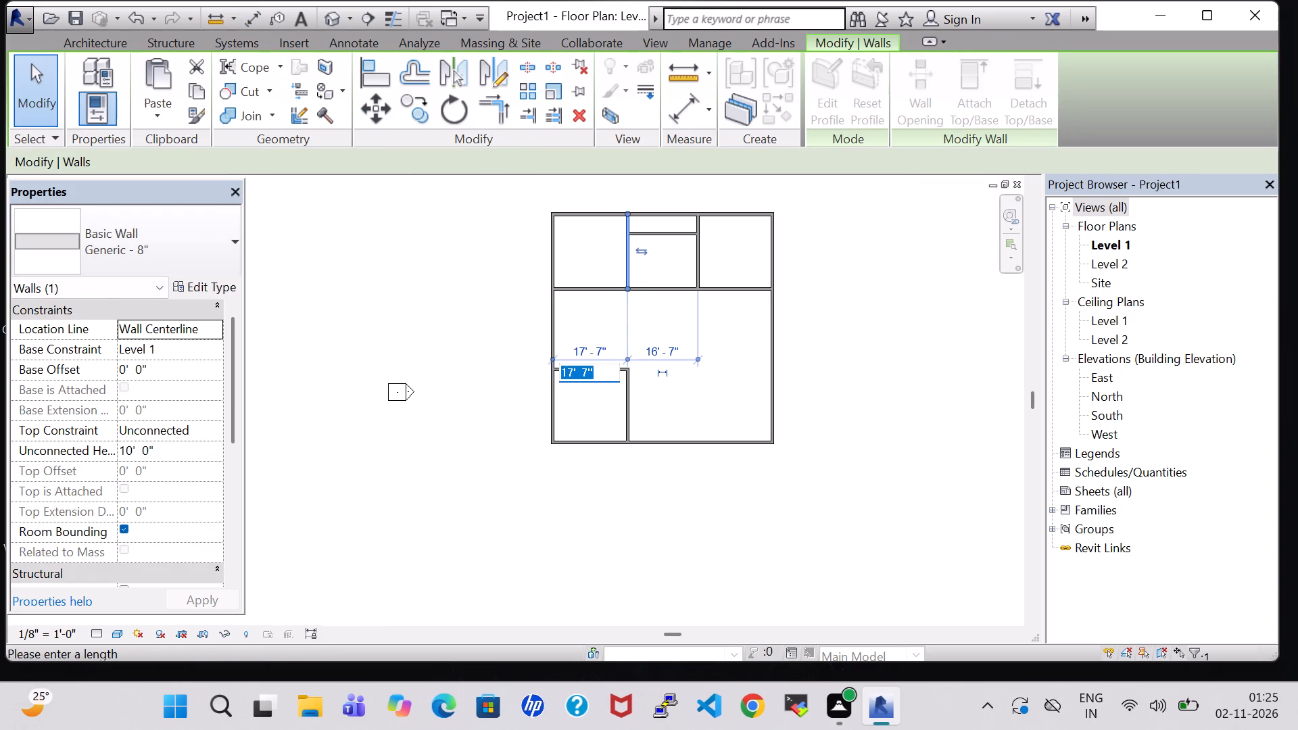
{"action": "left_click", "coordinate": [587, 376]}
{"action": "key", "text": "BackSpace"}
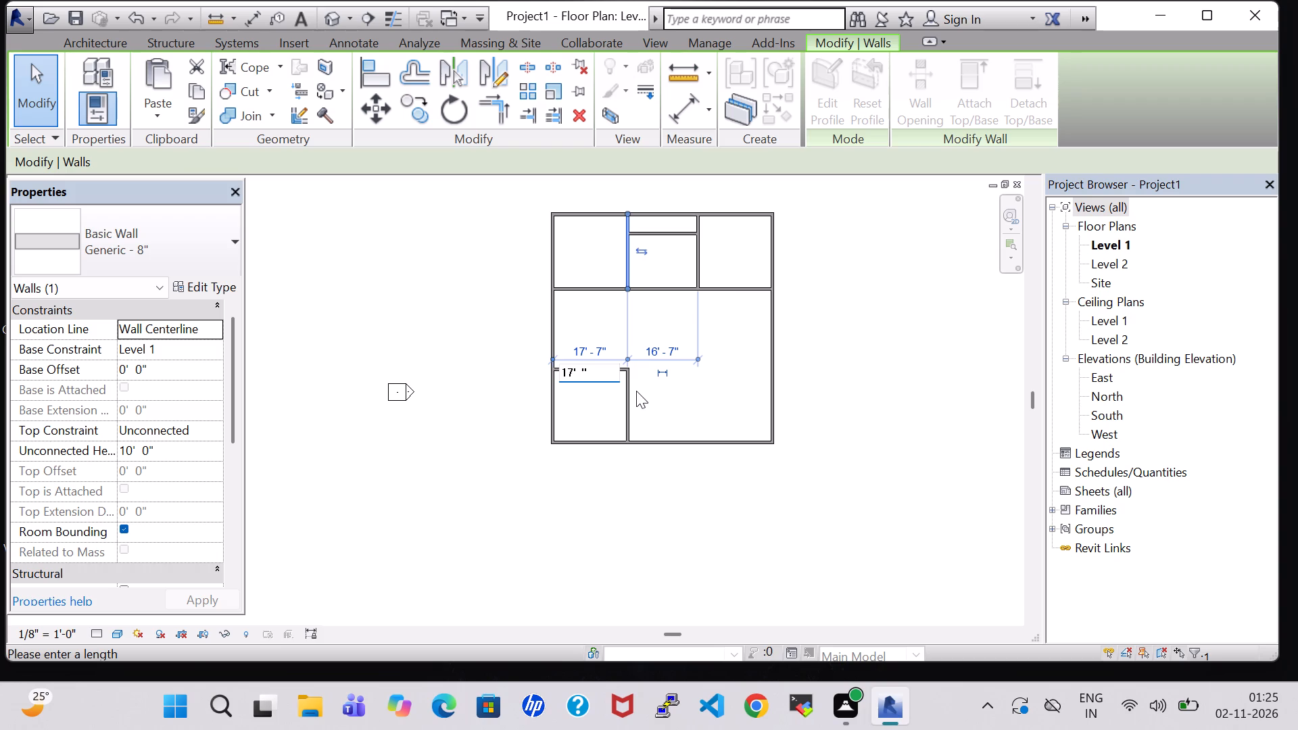
{"action": "key", "text": "8"}
{"action": "key", "text": "Return"}
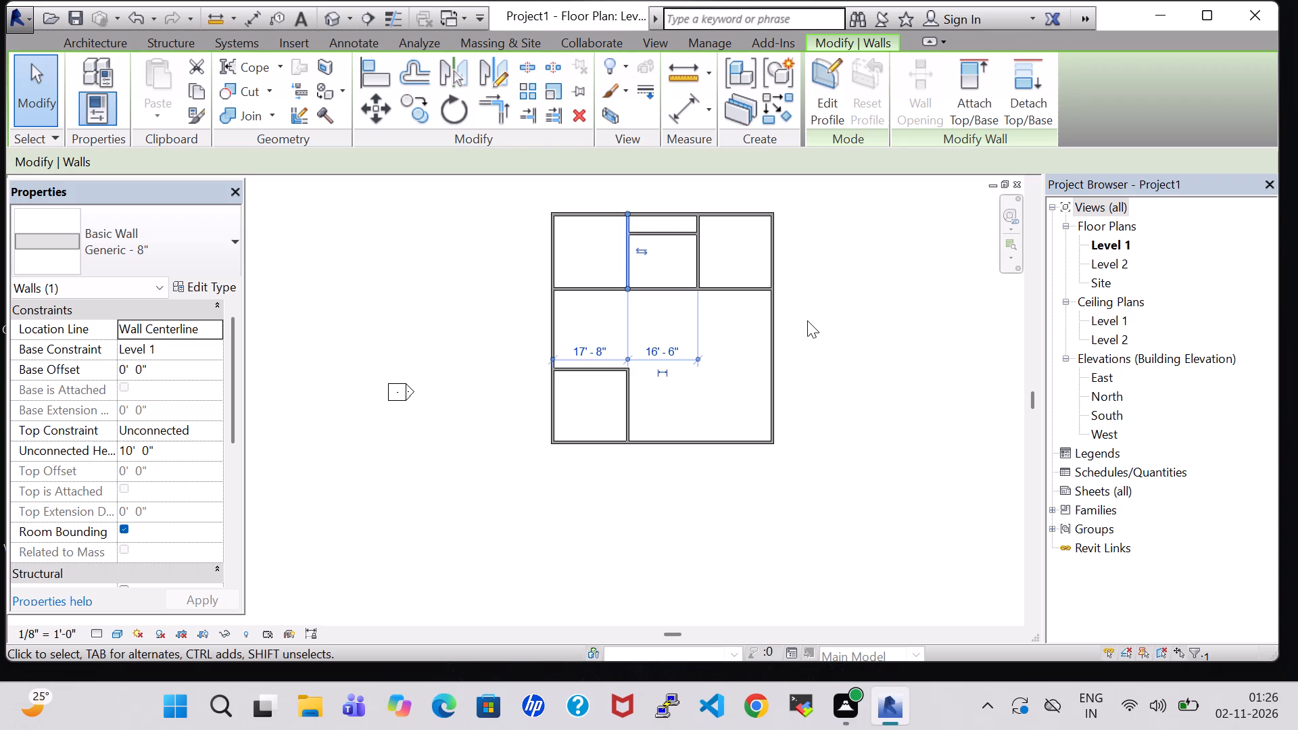
{"action": "left_click", "coordinate": [808, 320]}
Set the distance between the eastern partition of the northern rooms and the east exterior wall to 17' 8".
{"action": "left_click", "coordinate": [732, 290]}
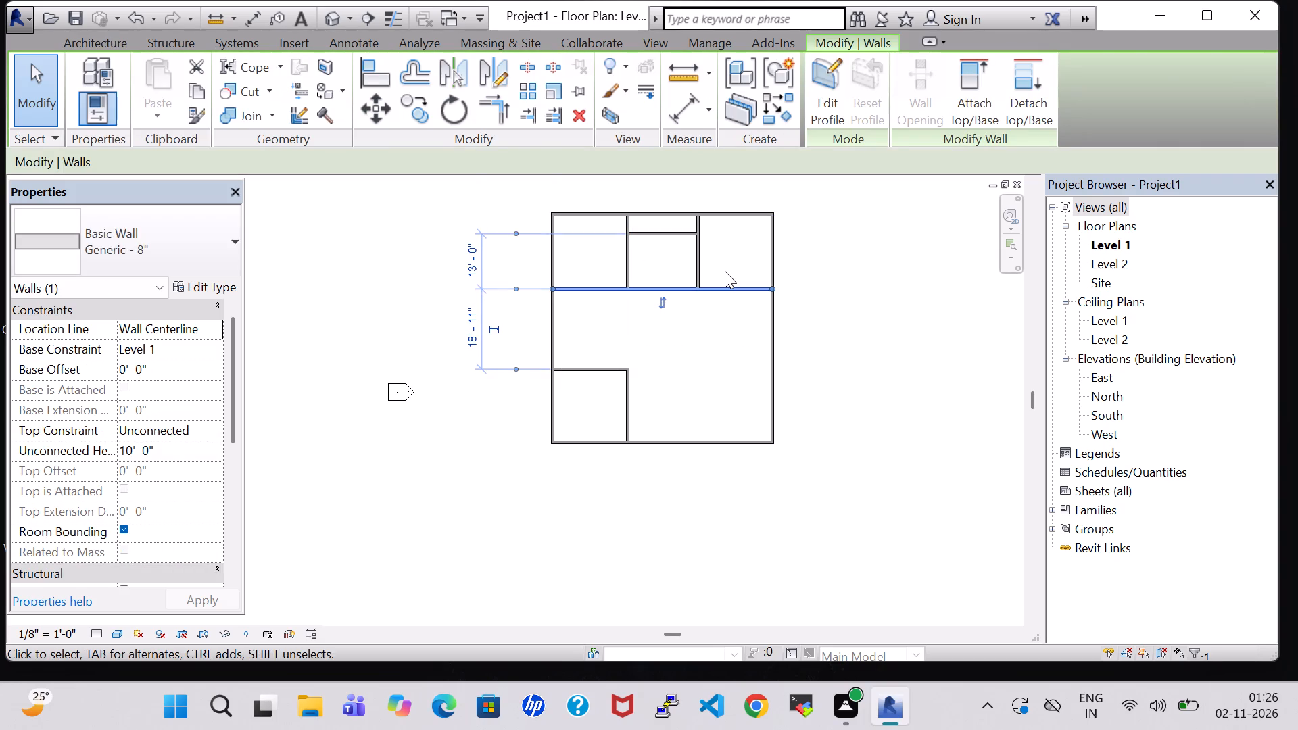
{"action": "left_click", "coordinate": [725, 271]}
{"action": "left_click", "coordinate": [700, 263]}
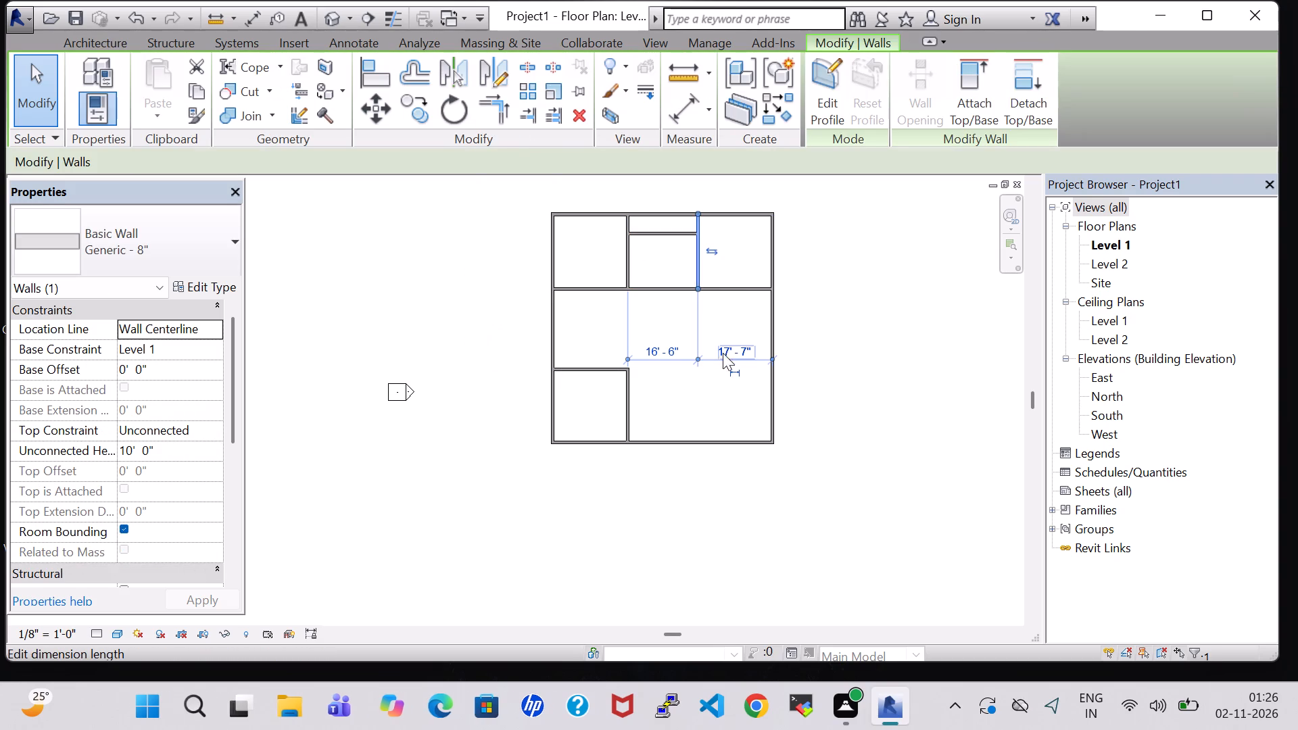
{"action": "double_click", "coordinate": [744, 351]}
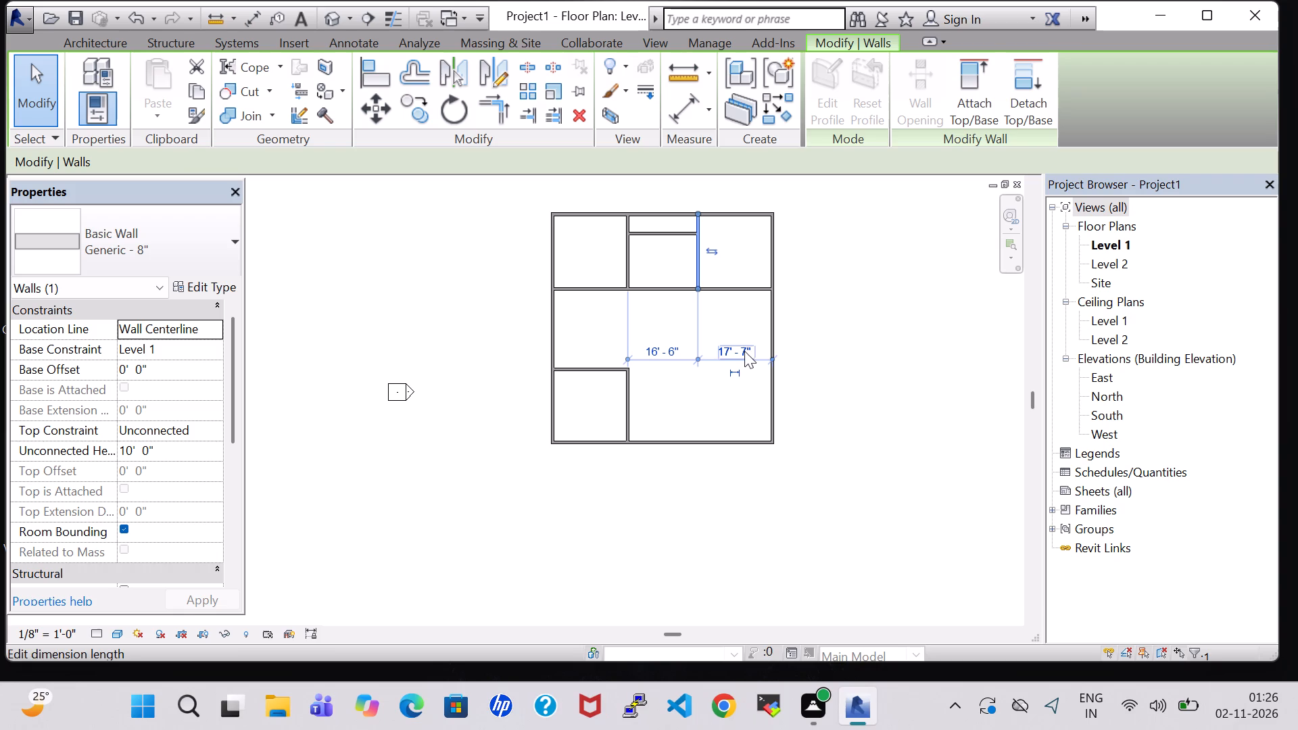
{"action": "left_click", "coordinate": [744, 356]}
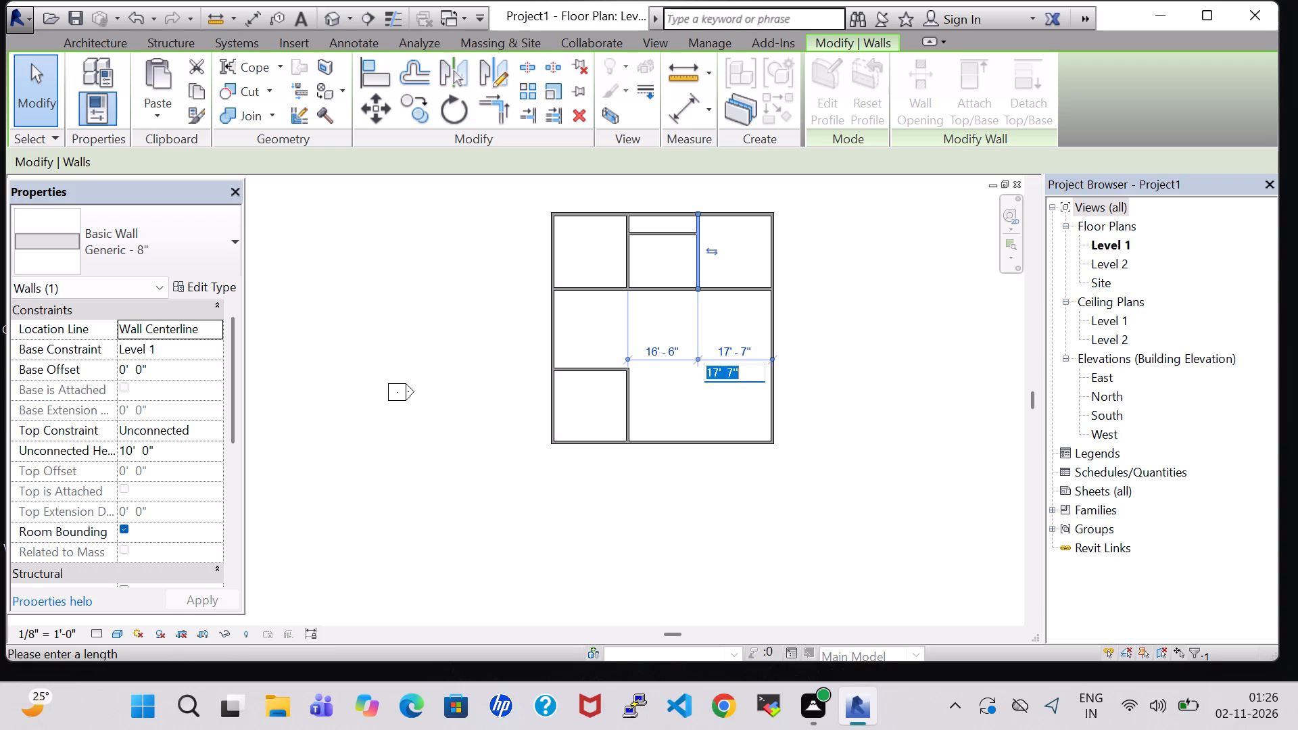
{"action": "left_click", "coordinate": [732, 374]}
{"action": "key", "text": "BackSpace"}
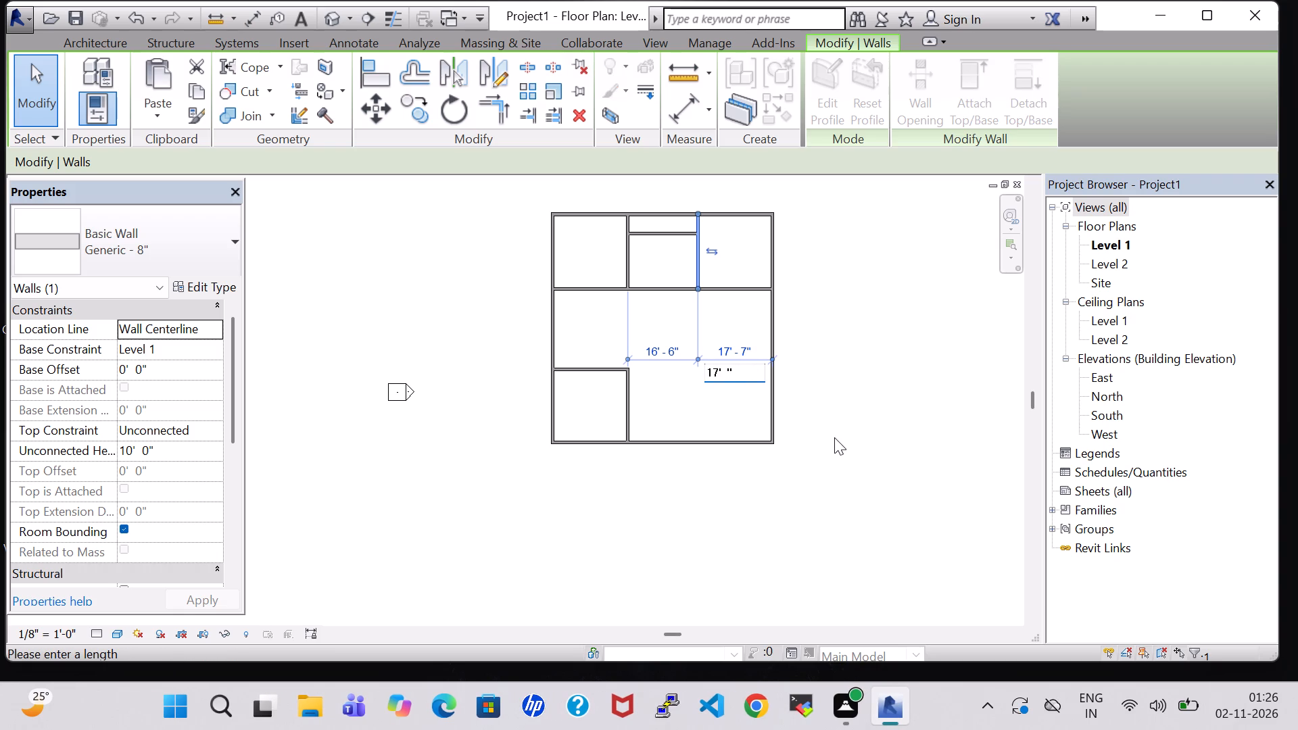
{"action": "key", "text": "8"}
{"action": "key", "text": "Return"}
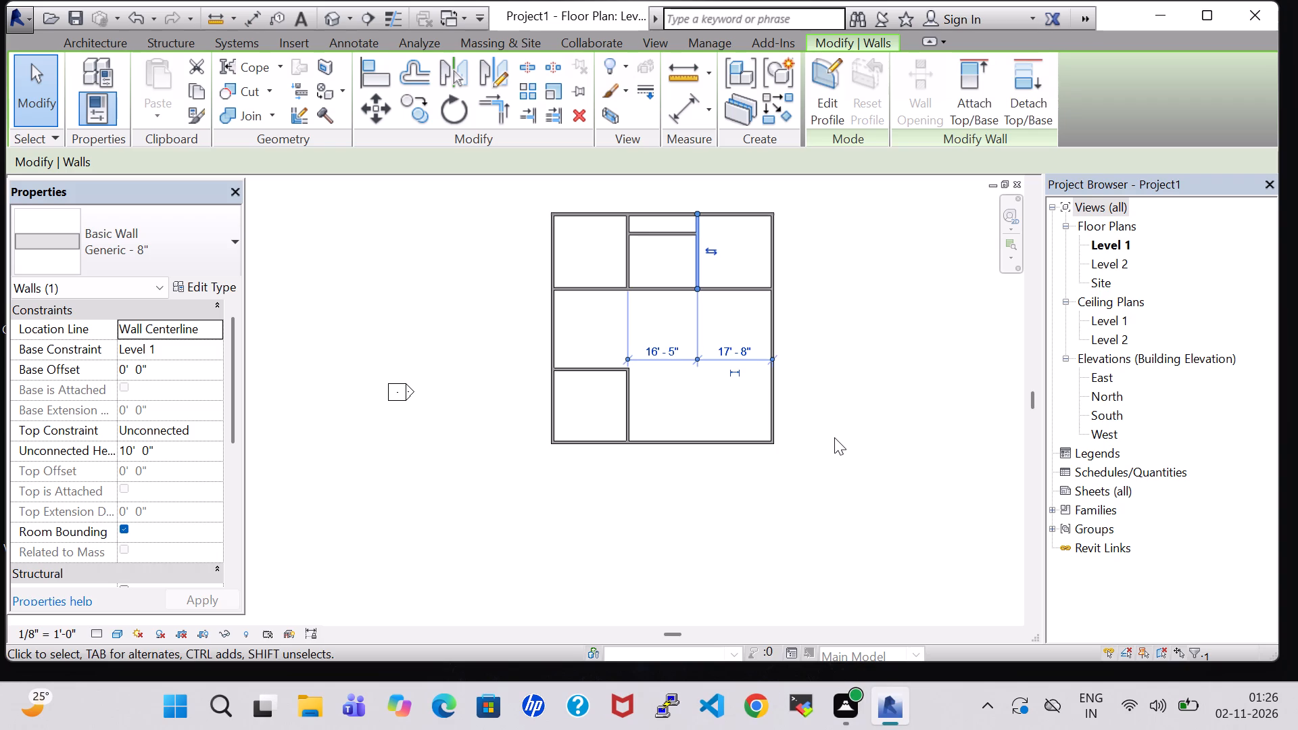
{"action": "left_click", "coordinate": [796, 348]}
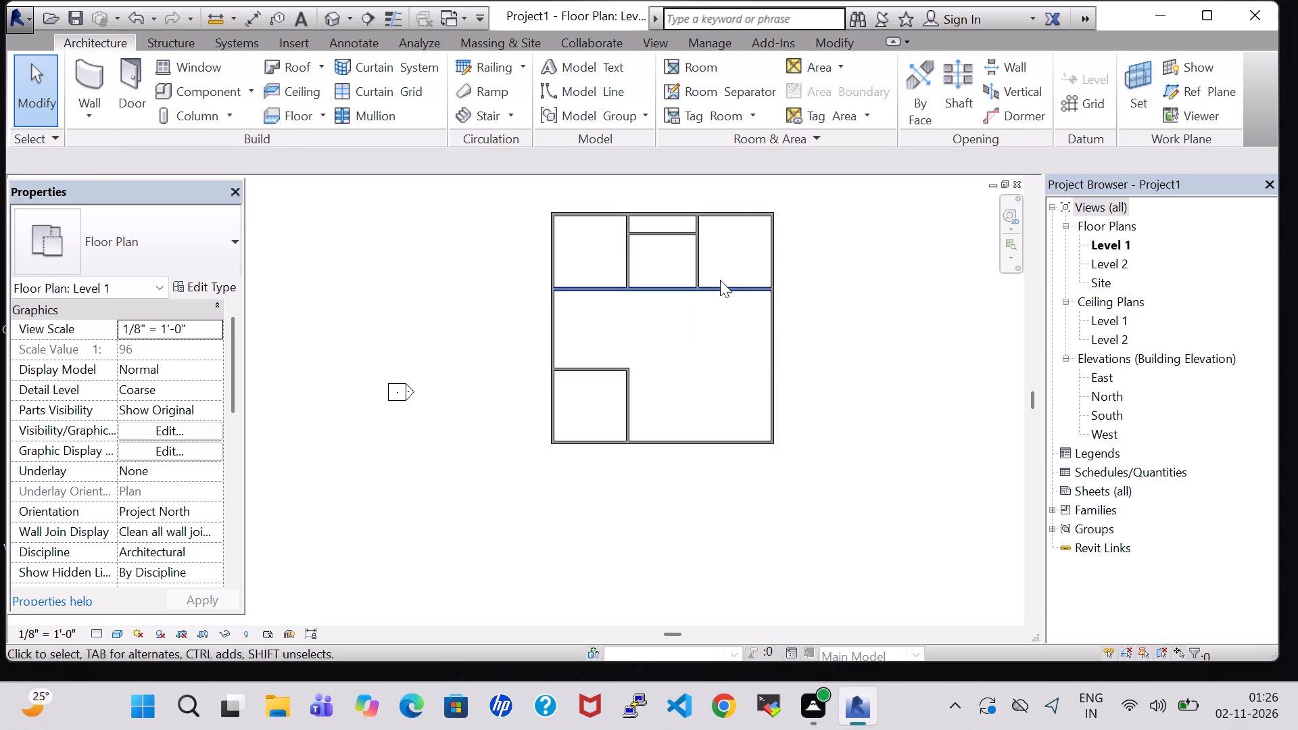
Check the wall spacing around the northeast room, including its north-south span with an aligned dimension, without placing it.
{"action": "left_click", "coordinate": [735, 284]}
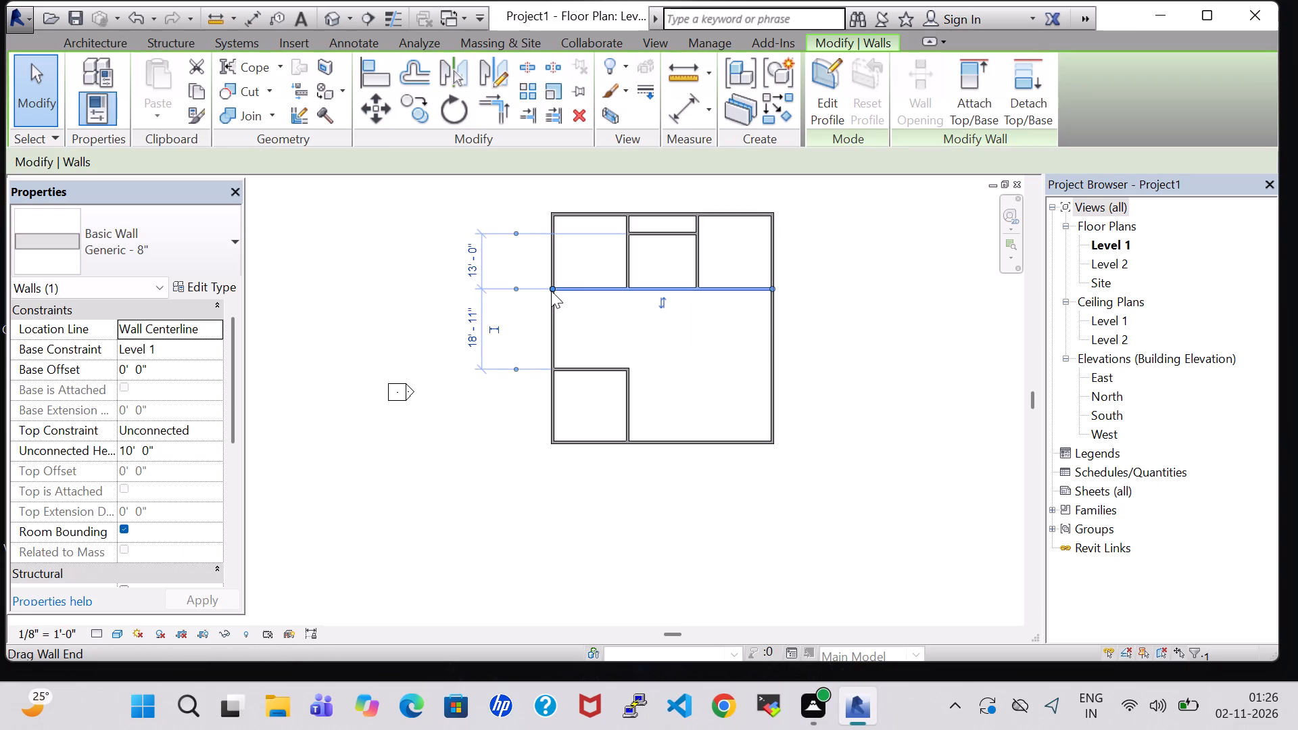
{"action": "left_click", "coordinate": [820, 297]}
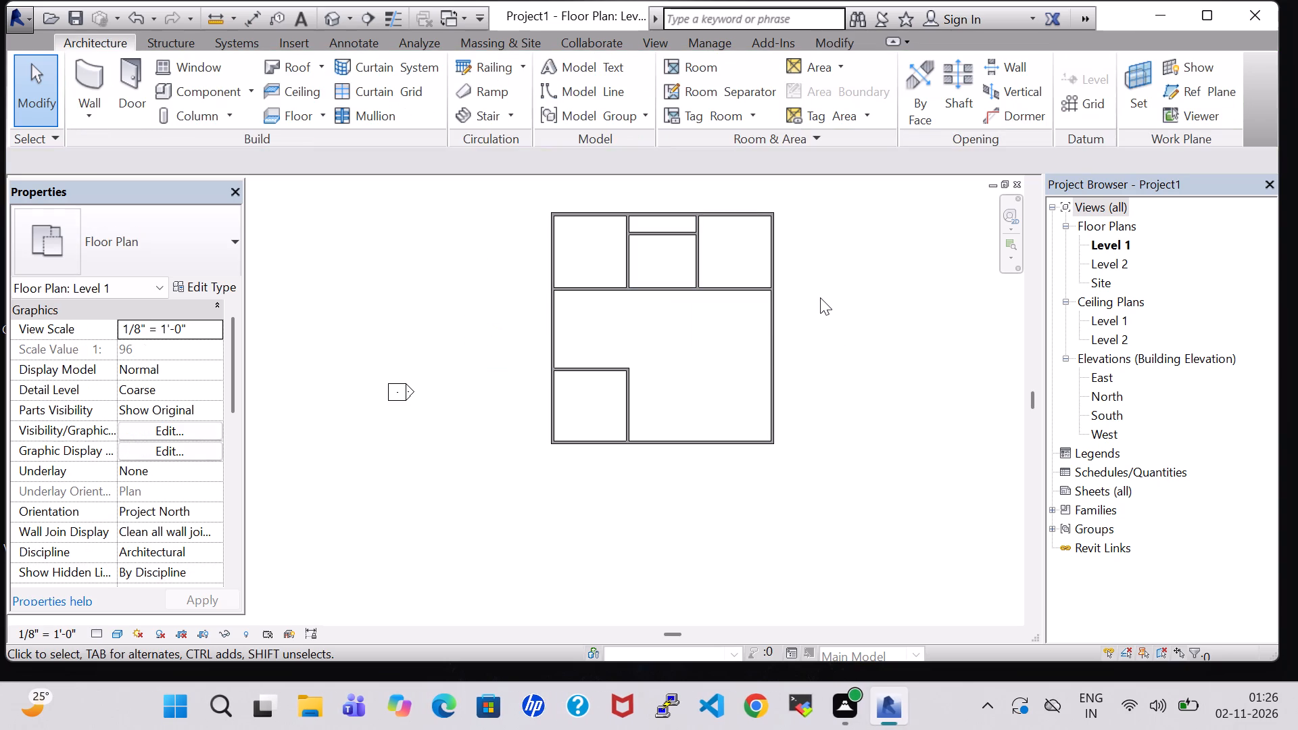
{"action": "left_click", "coordinate": [777, 250]}
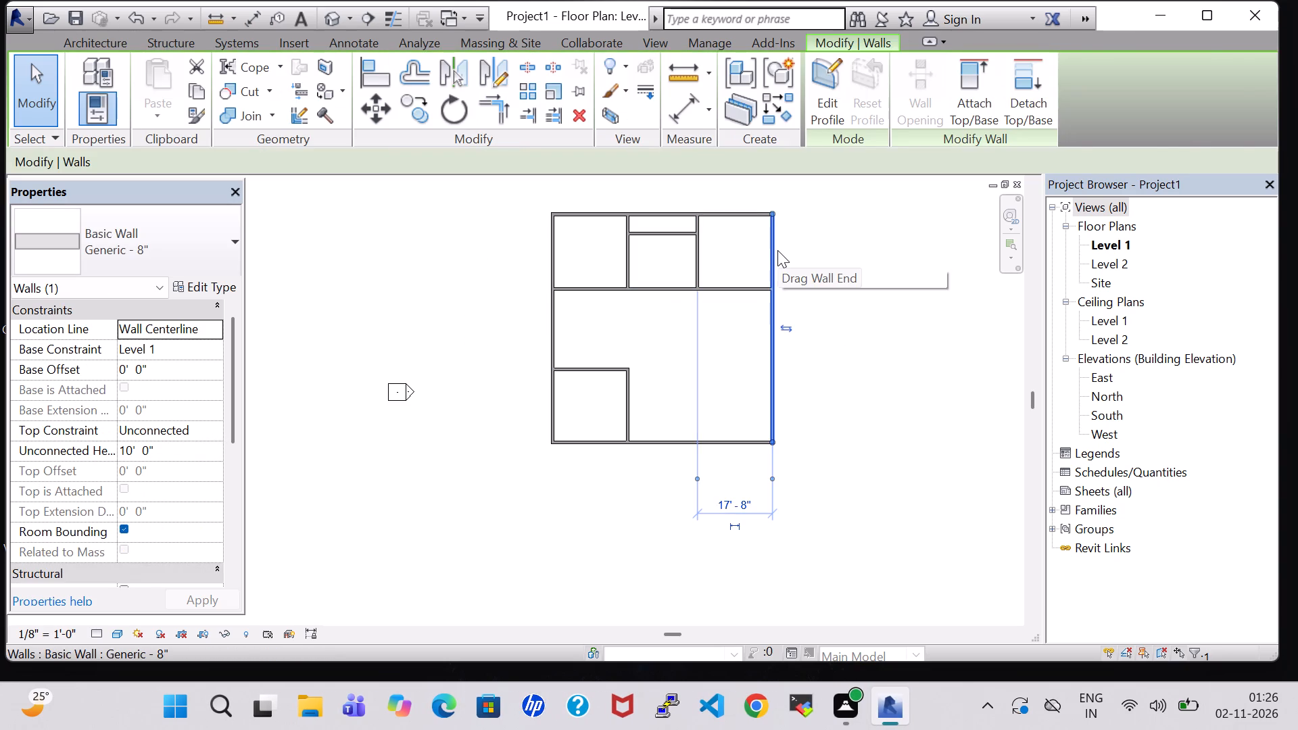
{"action": "left_click", "coordinate": [829, 342]}
{"action": "left_click", "coordinate": [700, 258]}
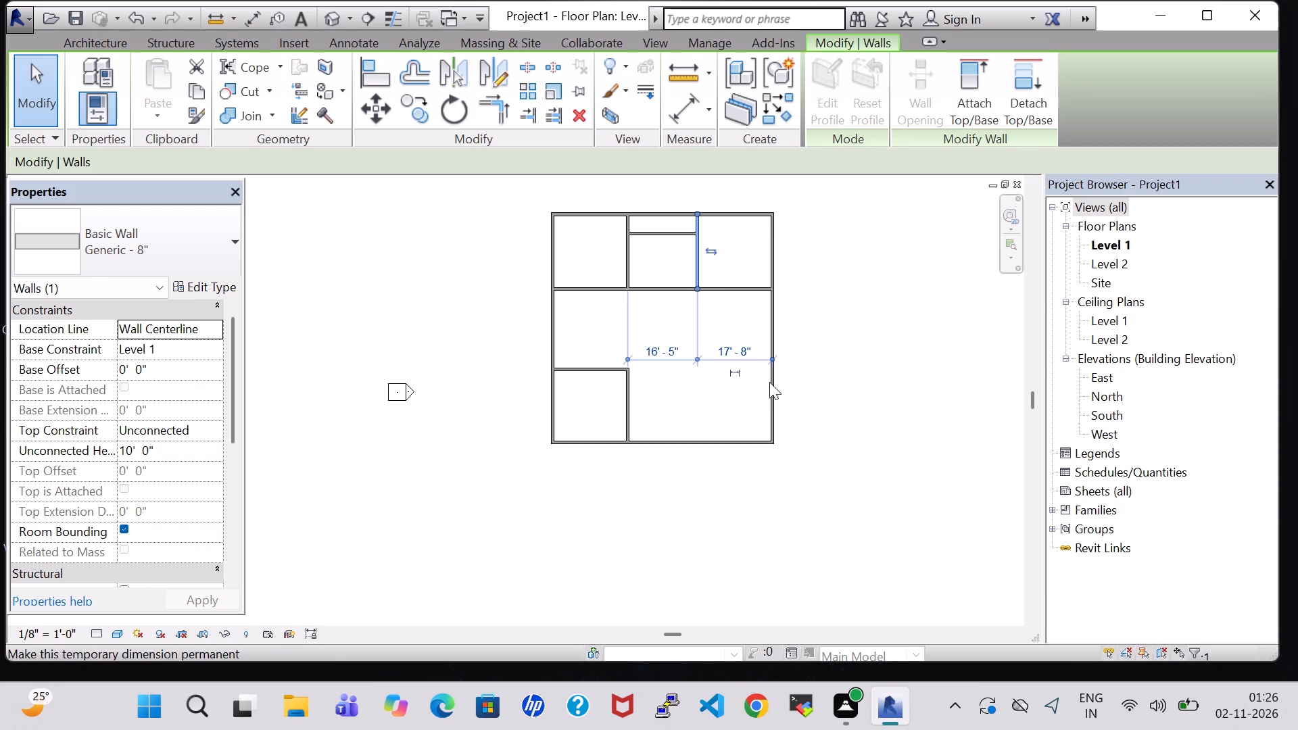
{"action": "left_click", "coordinate": [813, 383]}
{"action": "type", "text": "DI"}
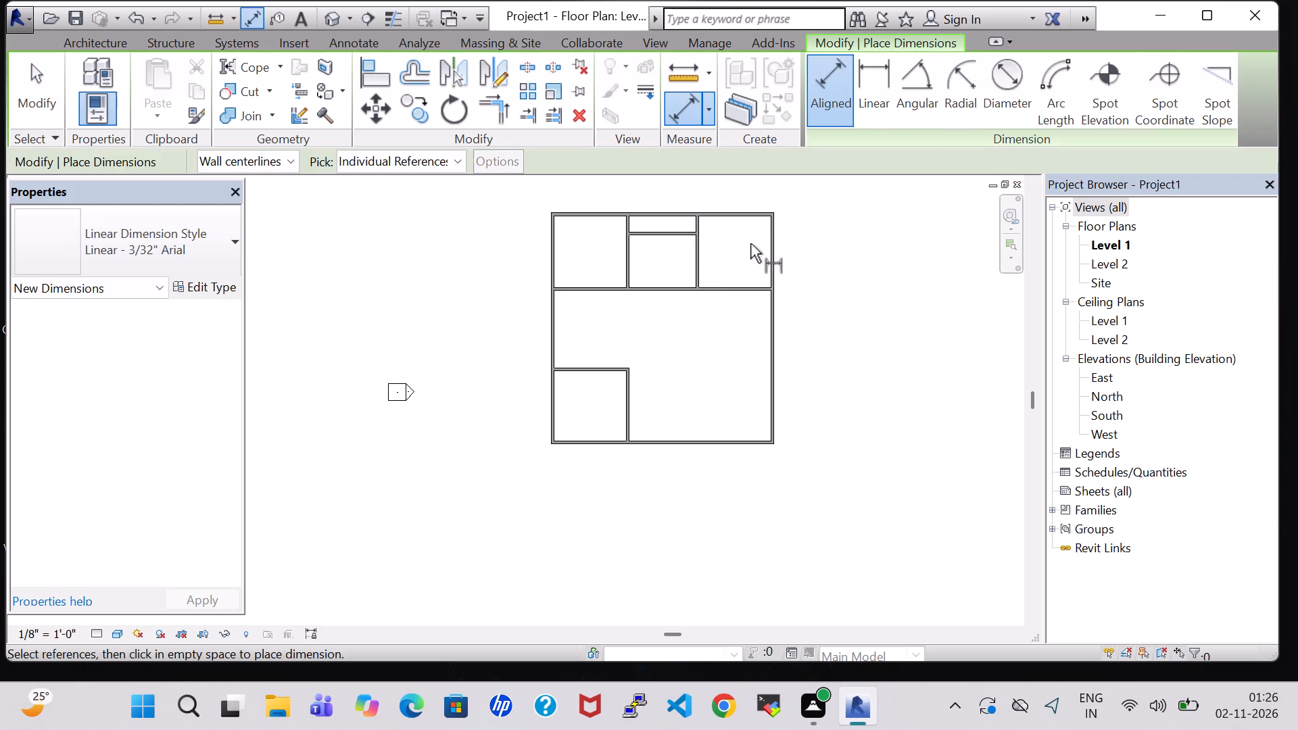
{"action": "left_click", "coordinate": [734, 213]}
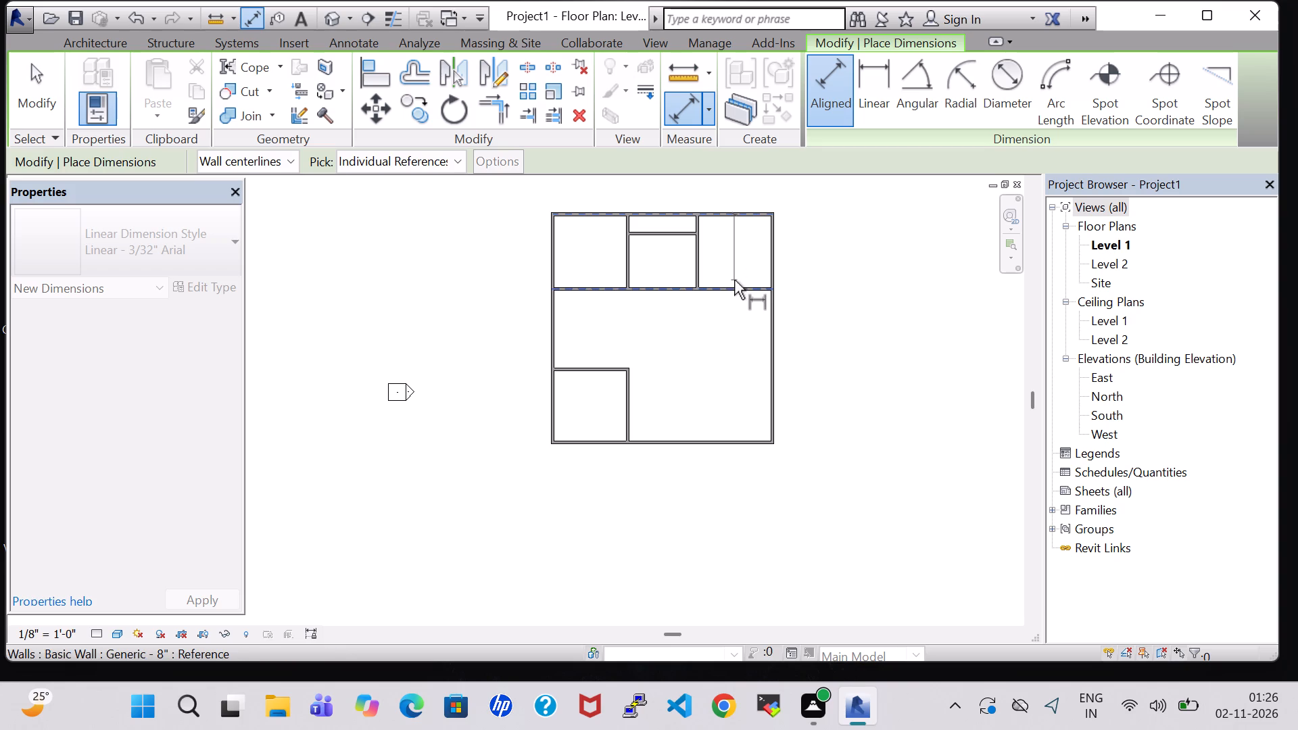
{"action": "left_click", "coordinate": [734, 289]}
{"action": "scroll", "coordinate": [734, 289], "scroll_direction": "up", "scroll_amount": 2}
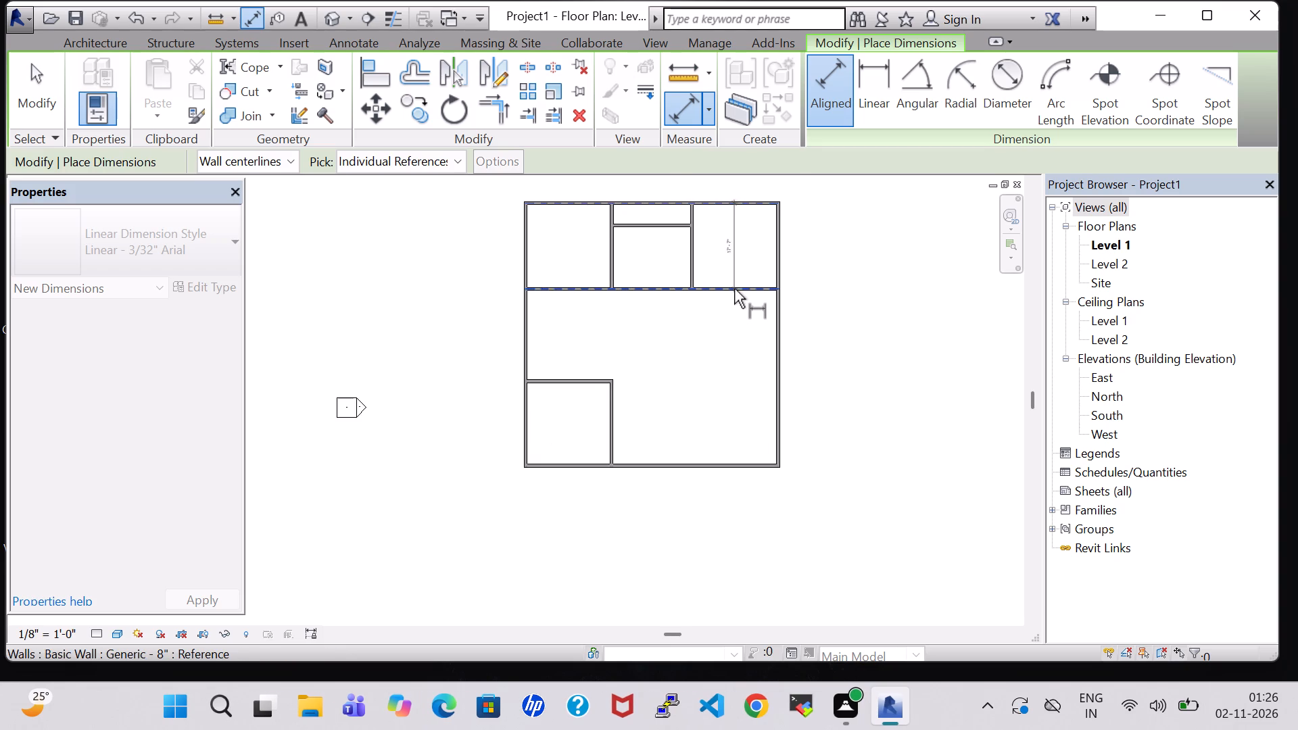
{"action": "scroll", "coordinate": [734, 289], "scroll_direction": "up", "scroll_amount": 2}
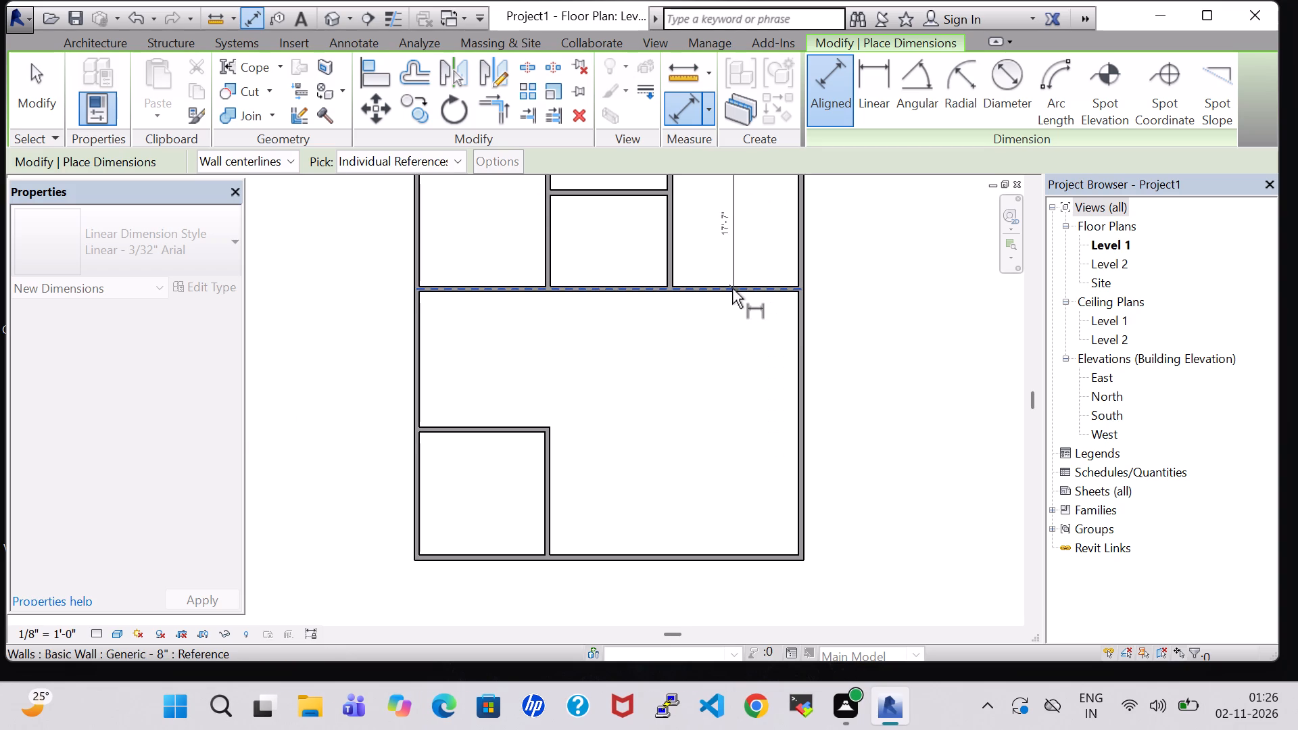
{"action": "key", "text": "Escape"}
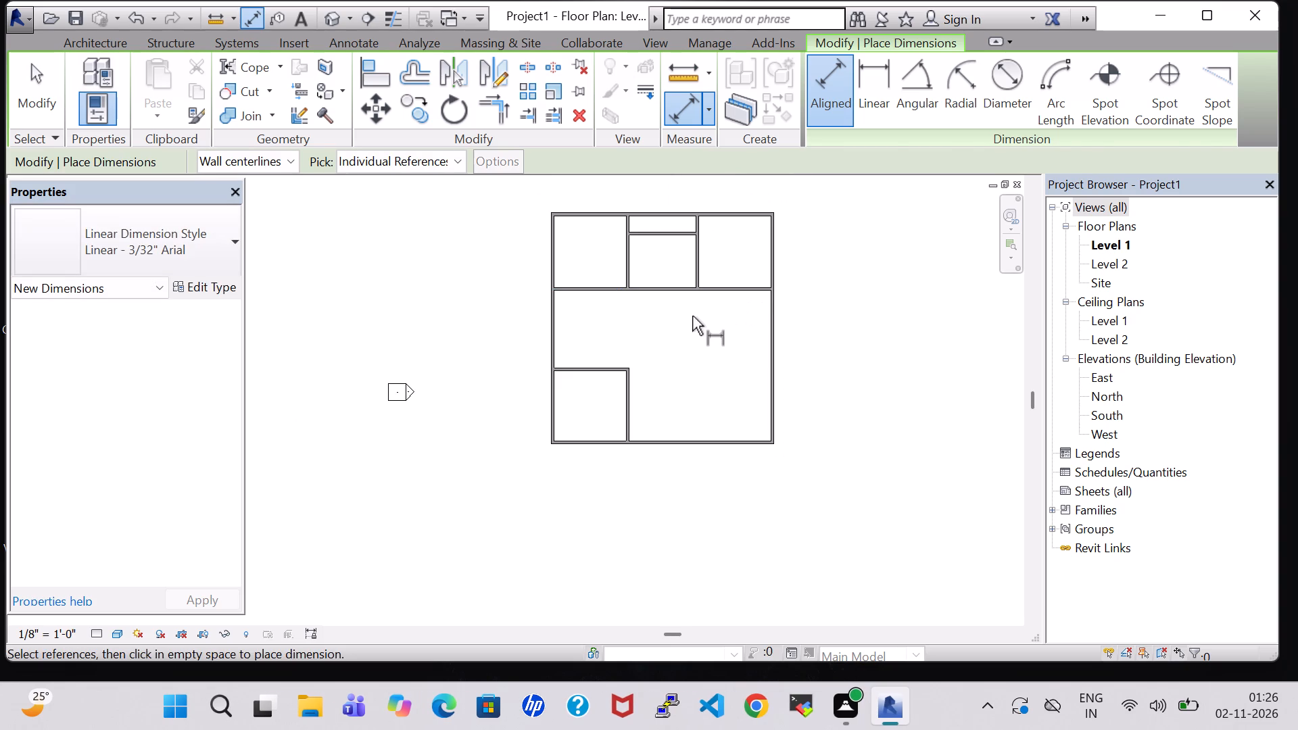
{"action": "key", "text": "Escape"}
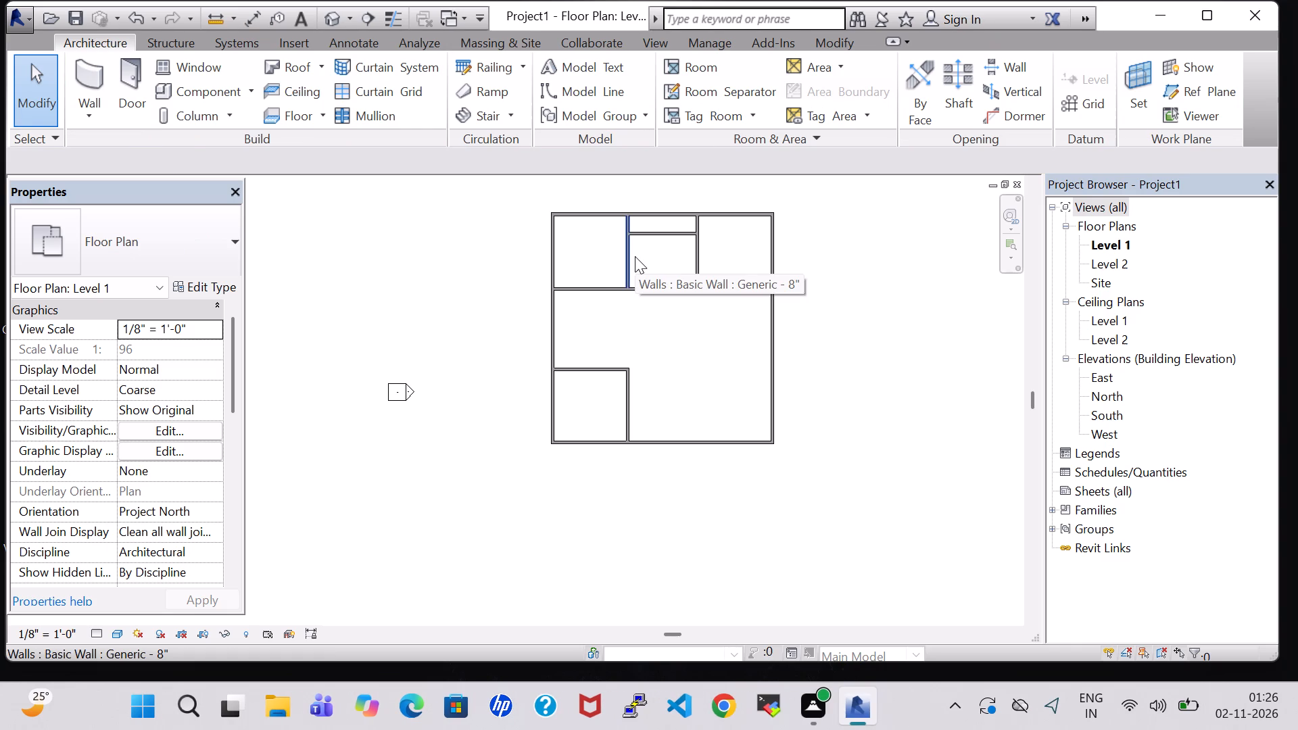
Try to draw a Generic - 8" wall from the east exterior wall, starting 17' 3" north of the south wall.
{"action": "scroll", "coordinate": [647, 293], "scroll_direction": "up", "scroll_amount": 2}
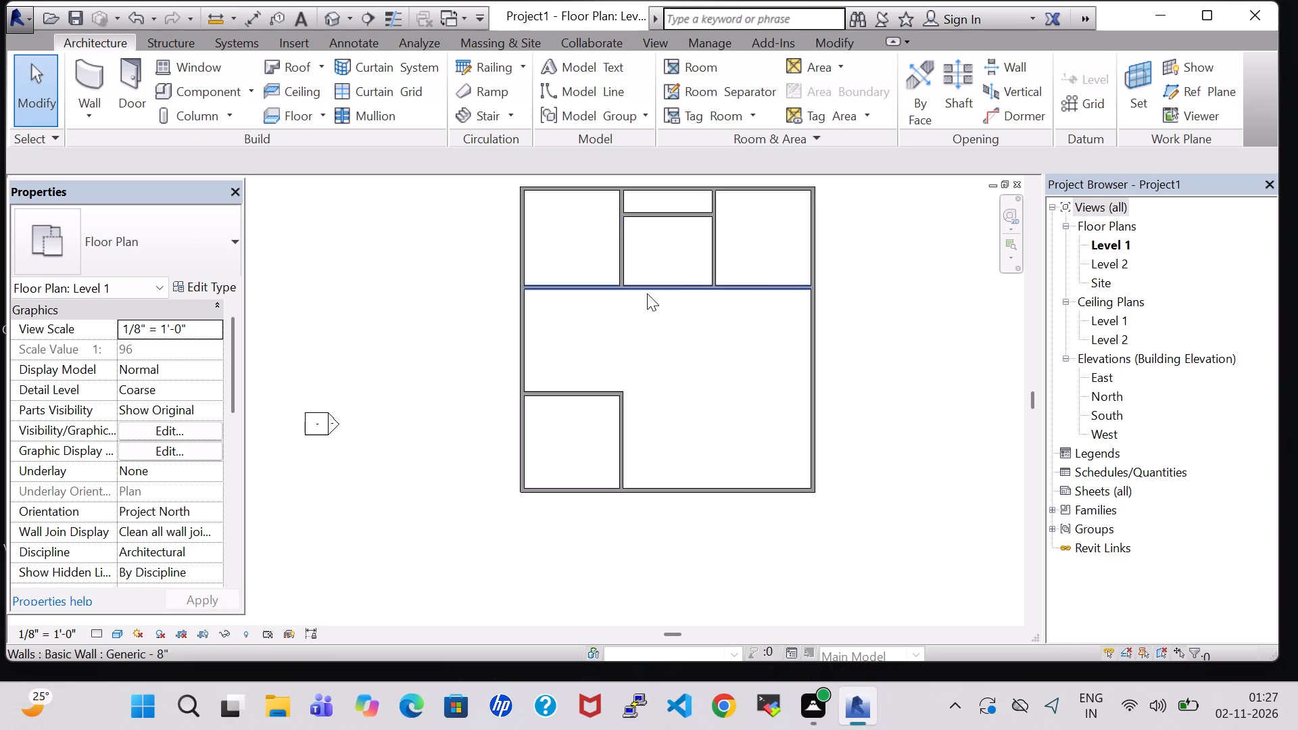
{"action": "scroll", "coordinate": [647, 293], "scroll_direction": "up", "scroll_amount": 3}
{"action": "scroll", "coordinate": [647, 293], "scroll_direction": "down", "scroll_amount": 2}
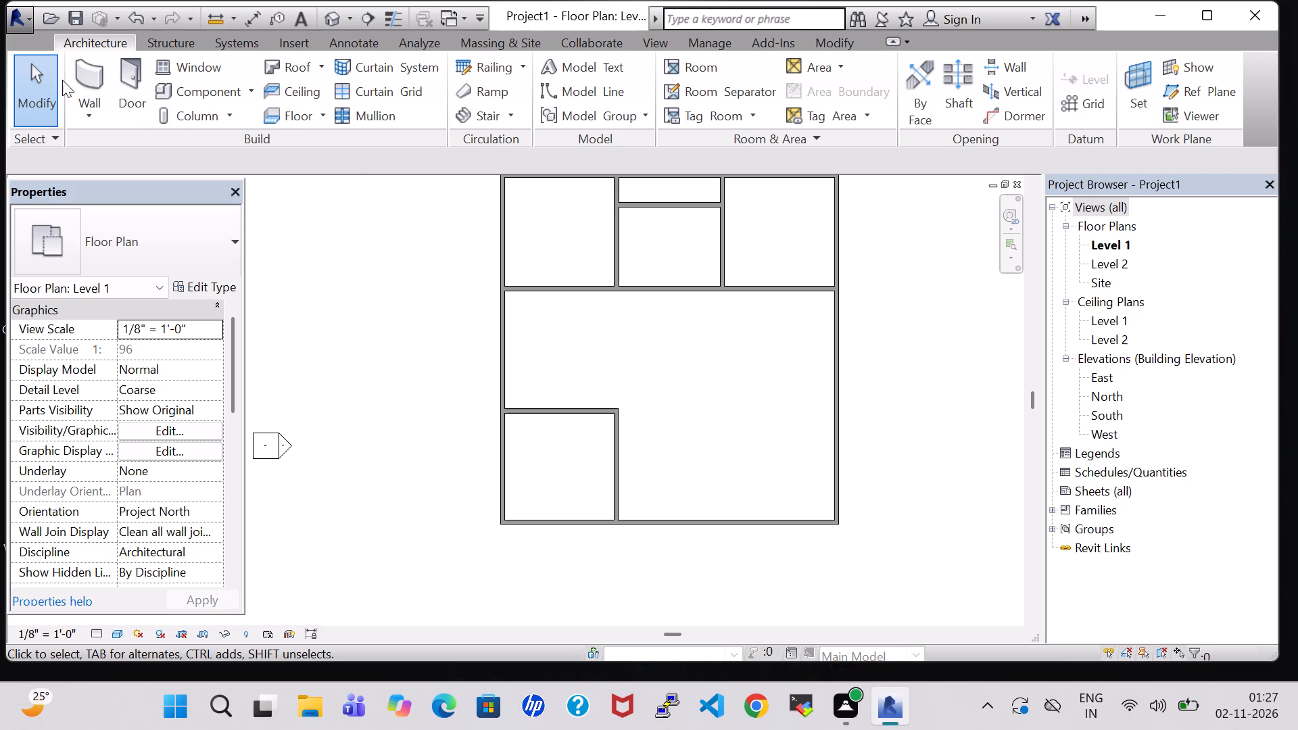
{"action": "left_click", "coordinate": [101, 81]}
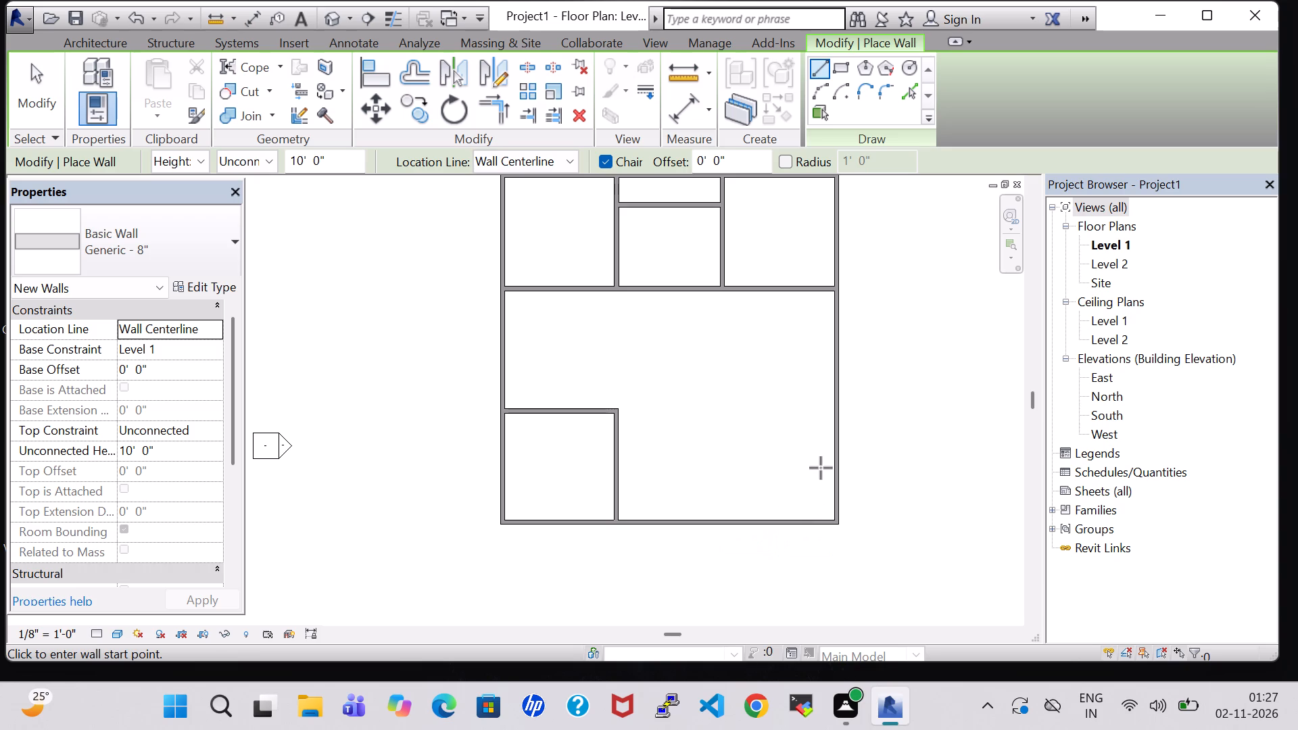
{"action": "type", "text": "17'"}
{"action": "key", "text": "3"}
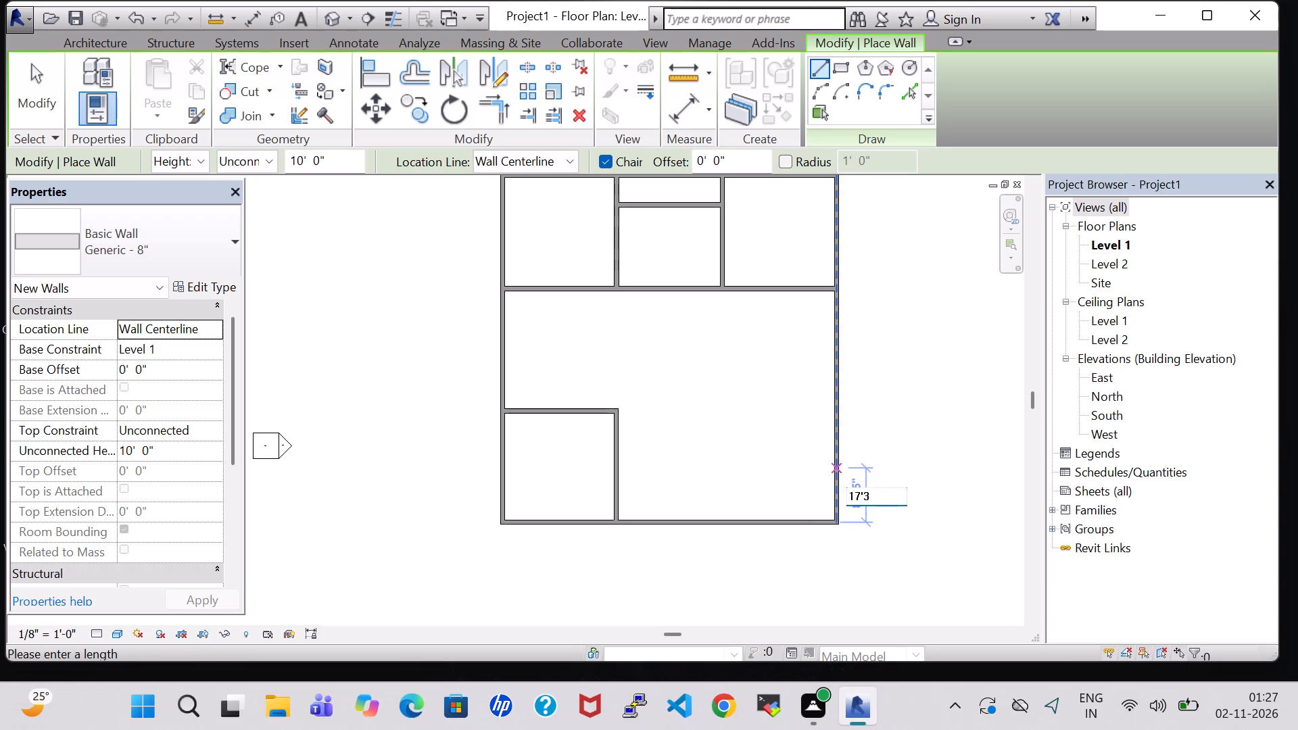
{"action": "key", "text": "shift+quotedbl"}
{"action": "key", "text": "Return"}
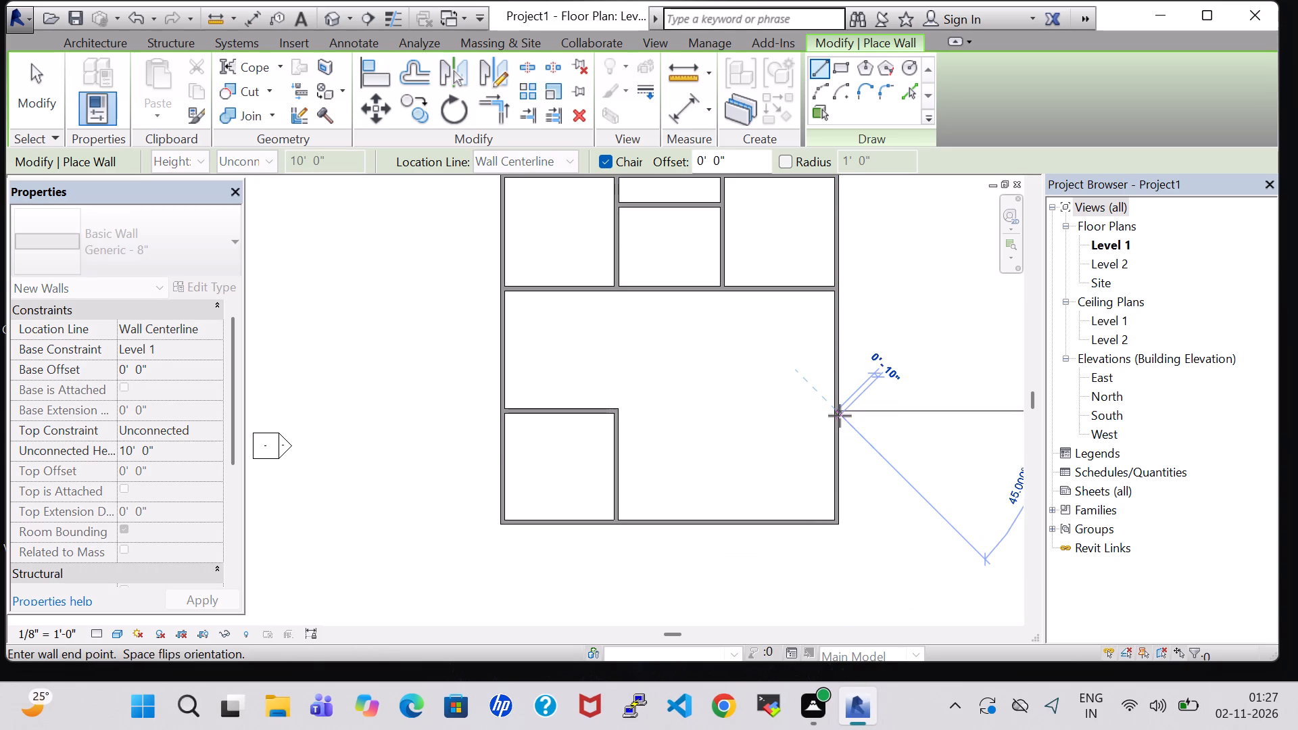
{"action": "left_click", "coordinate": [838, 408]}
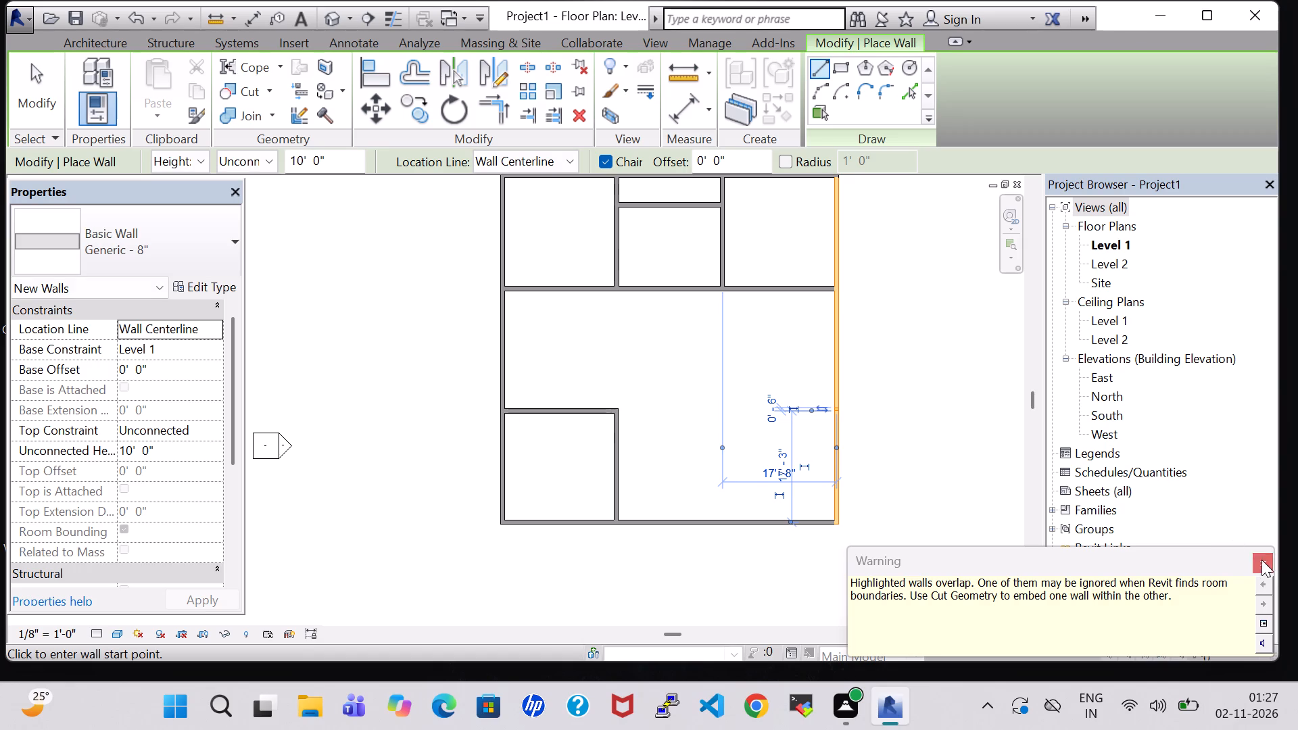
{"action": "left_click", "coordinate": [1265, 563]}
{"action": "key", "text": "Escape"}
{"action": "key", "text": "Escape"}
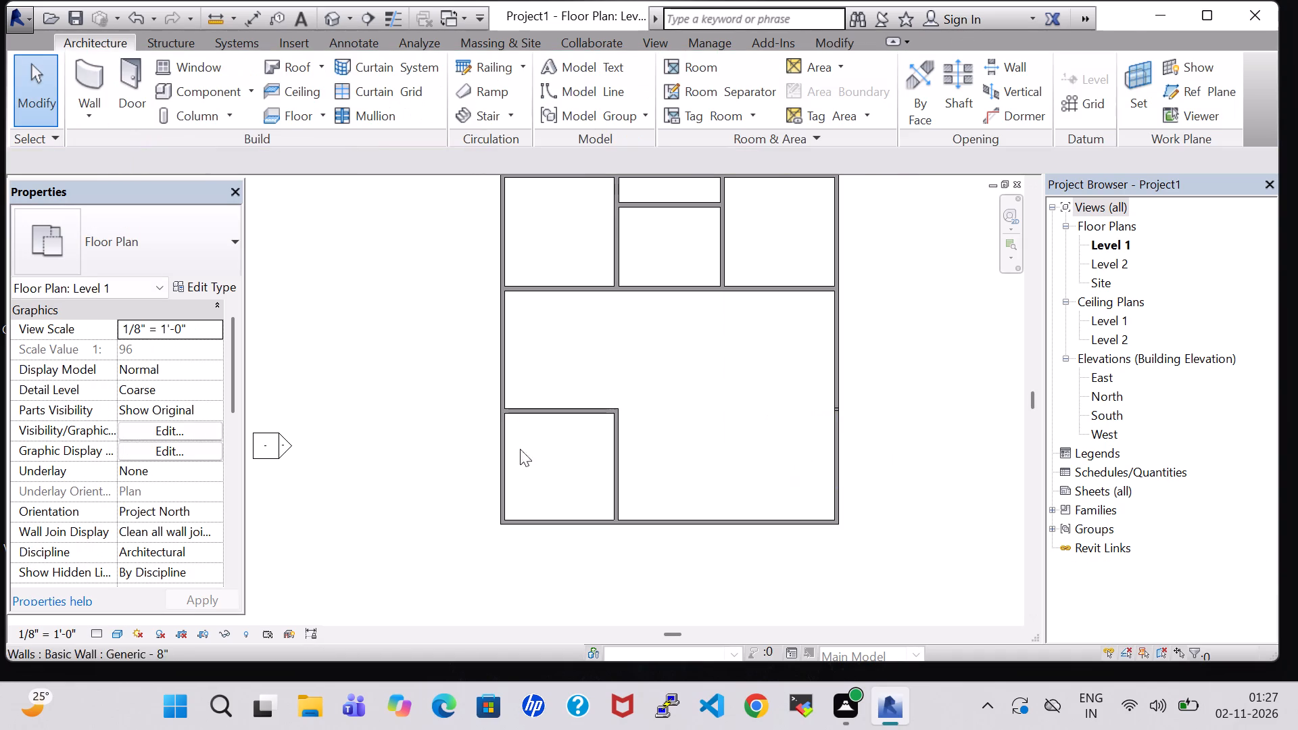
Change the floor plan's visual style to Hidden Line.
{"action": "left_click", "coordinate": [118, 633]}
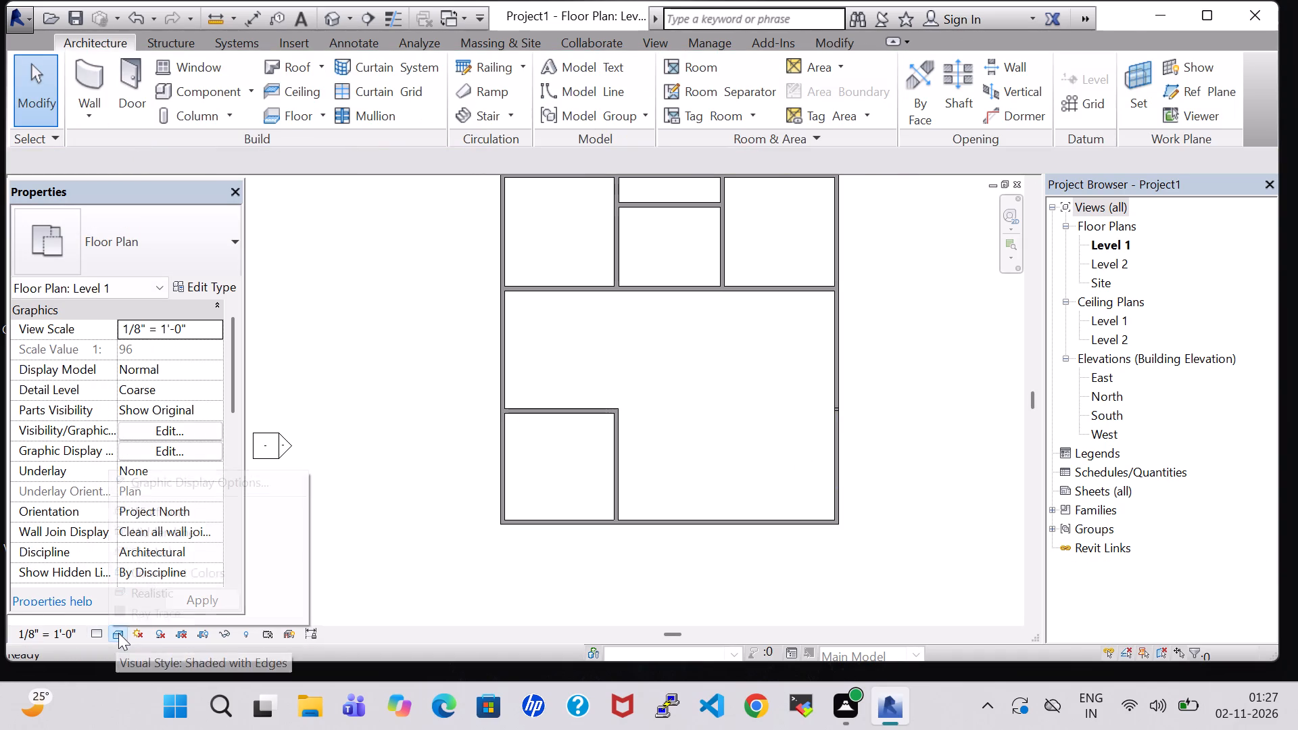
{"action": "left_click", "coordinate": [172, 530]}
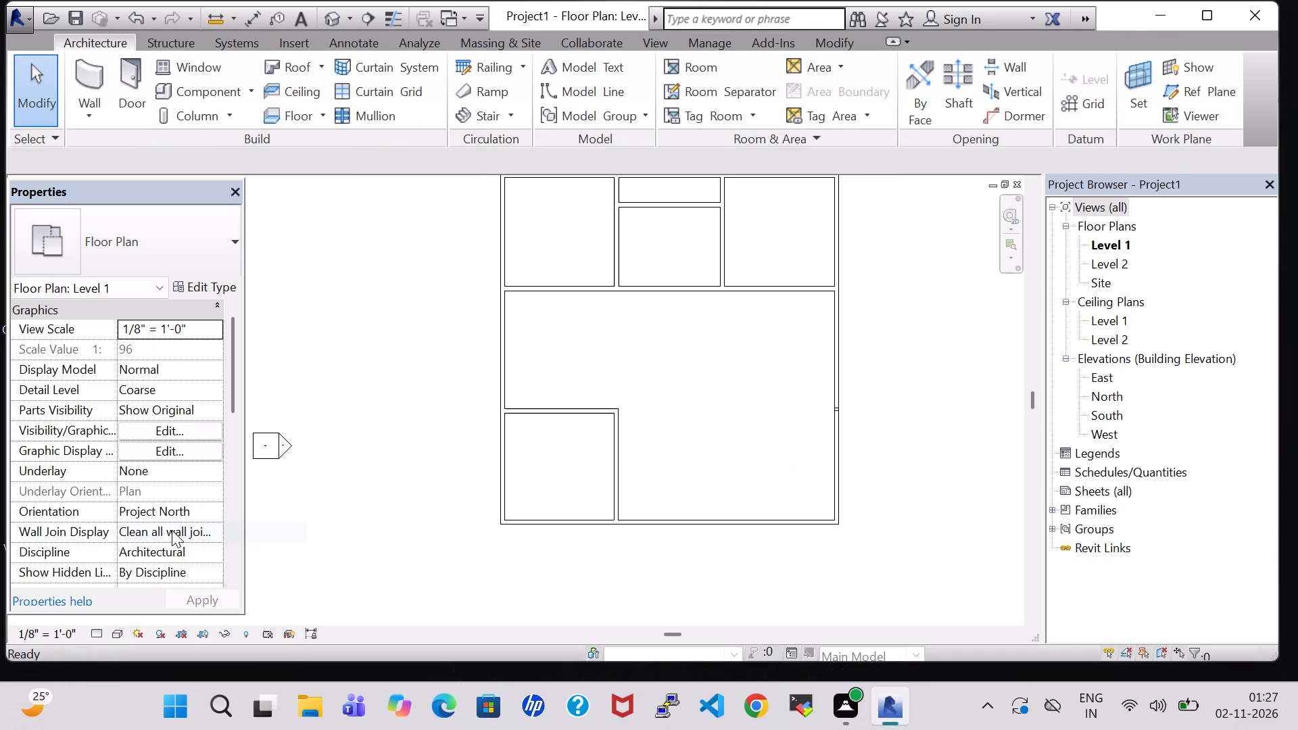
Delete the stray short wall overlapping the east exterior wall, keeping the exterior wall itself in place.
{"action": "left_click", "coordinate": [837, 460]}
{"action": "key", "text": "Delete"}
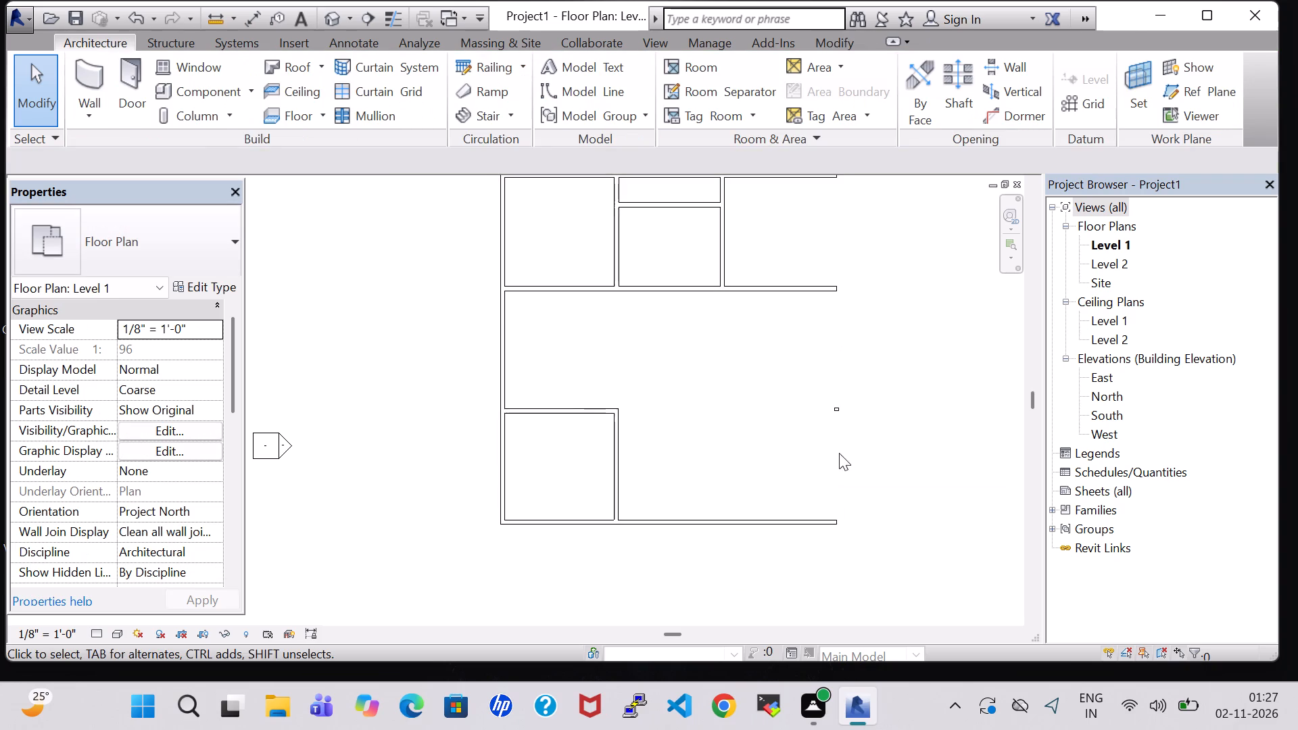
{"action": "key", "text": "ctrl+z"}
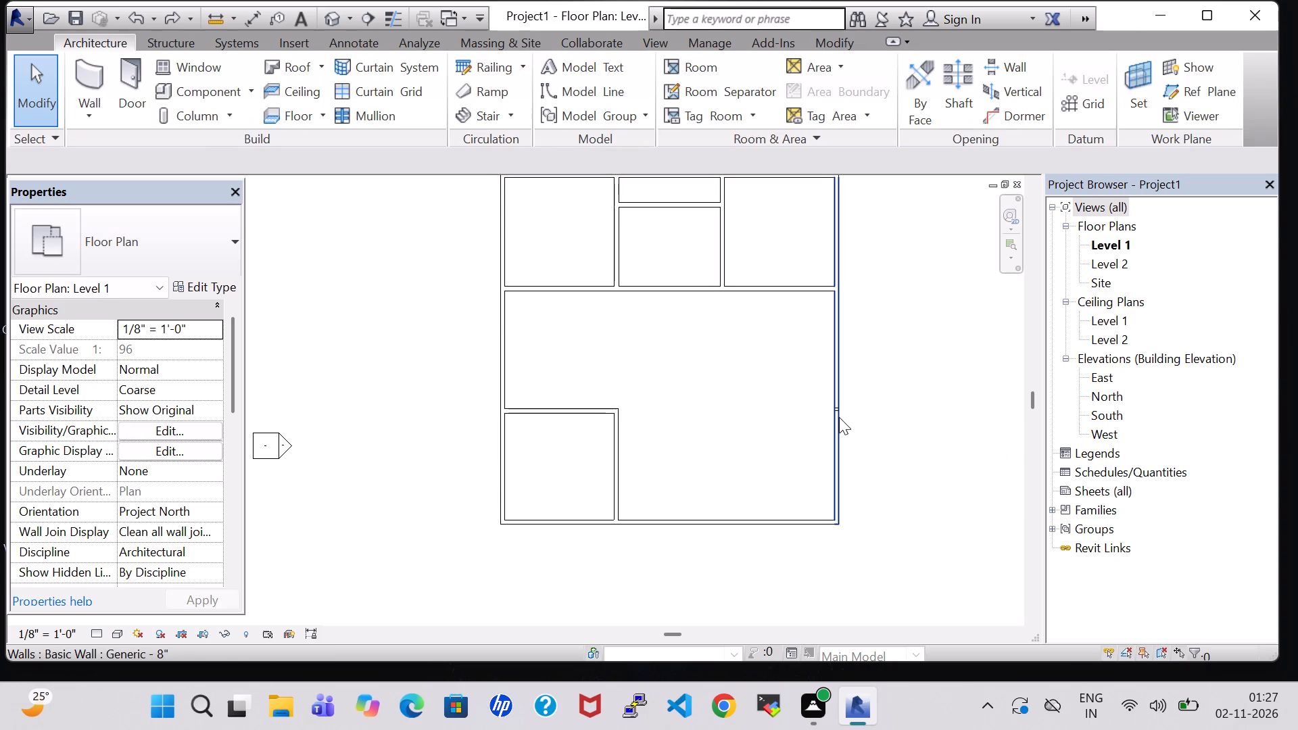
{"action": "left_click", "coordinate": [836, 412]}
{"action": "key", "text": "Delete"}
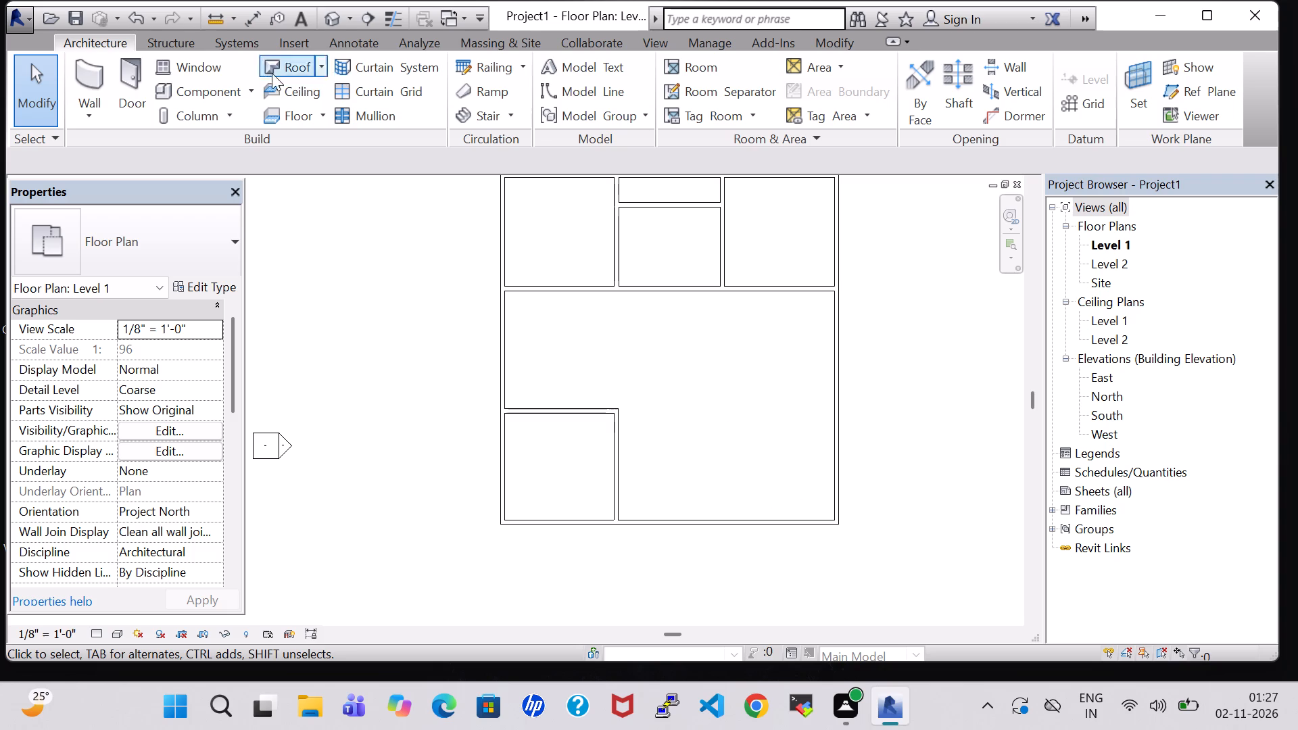
Enclose a southeast room with chained walls from 17' 3" up the east wall, 17' 3" west plus about 6", and south to the exterior wall.
{"action": "left_click", "coordinate": [93, 64]}
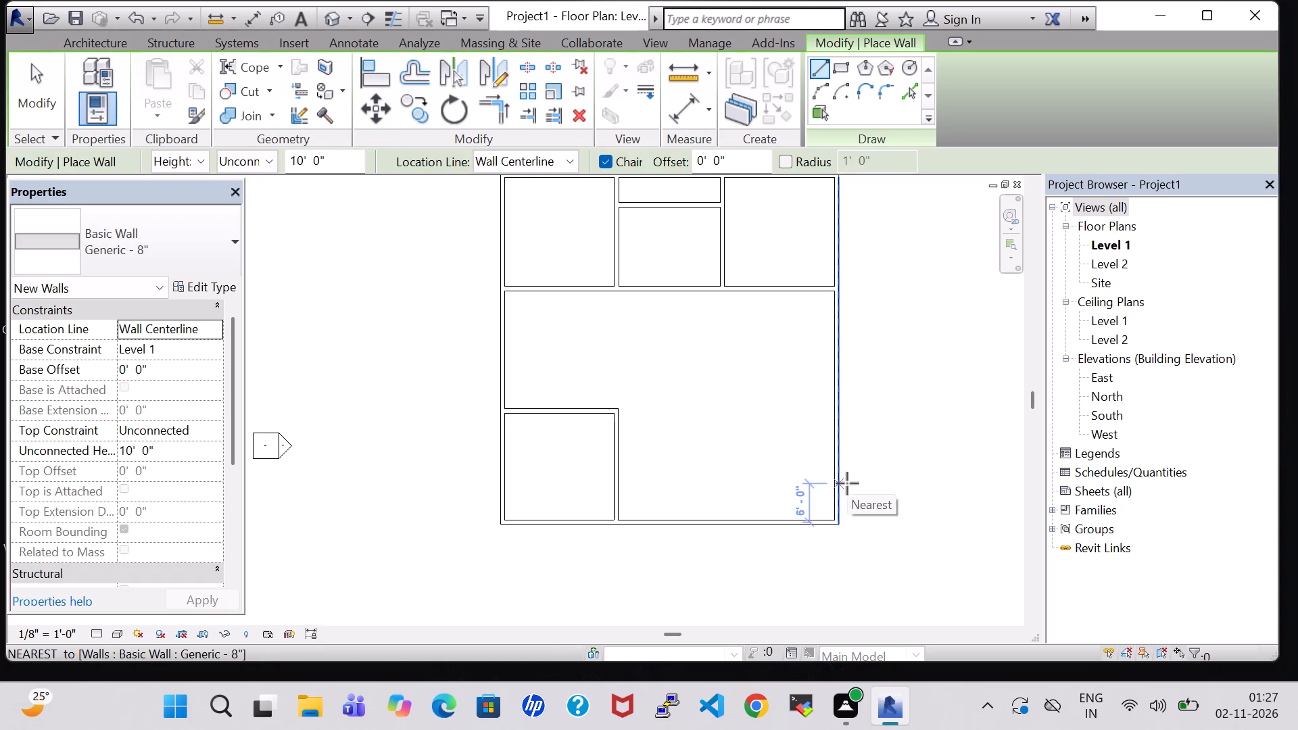
{"action": "type", "text": "17'3"}
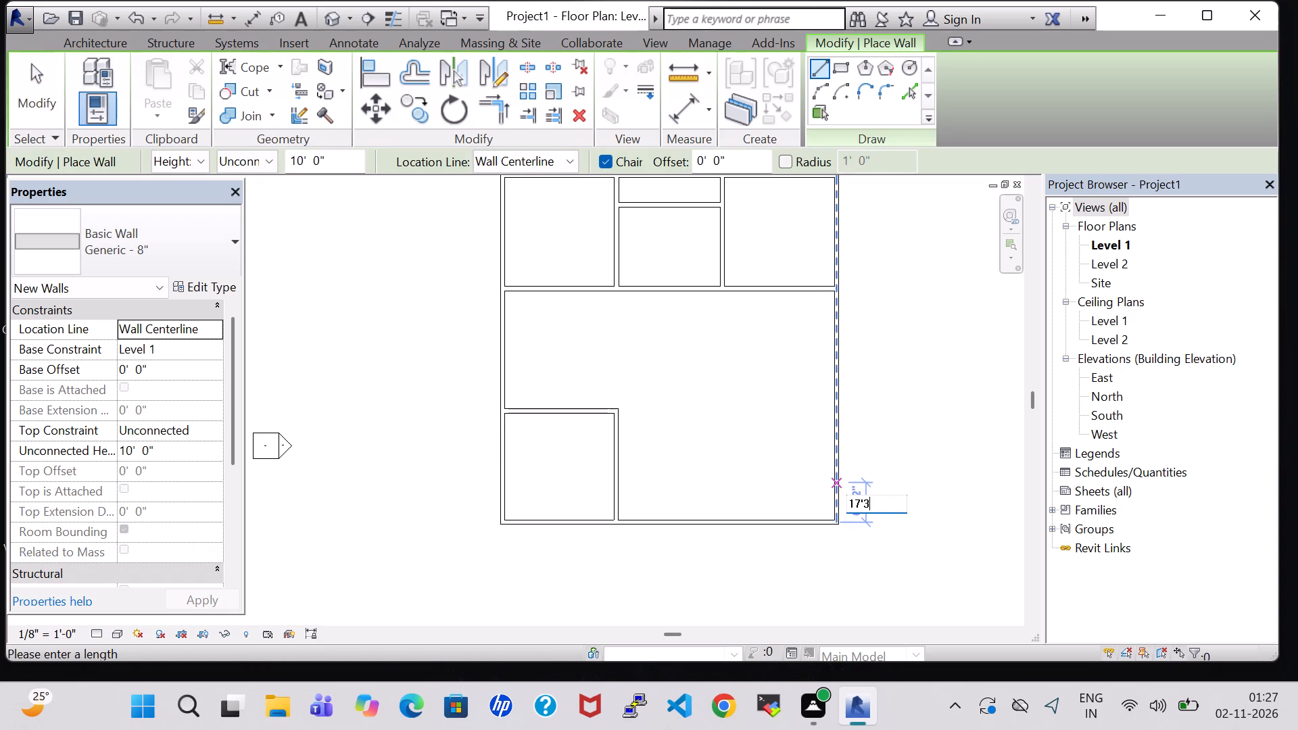
{"action": "key", "text": "shift+quotedbl"}
{"action": "key", "text": "Return"}
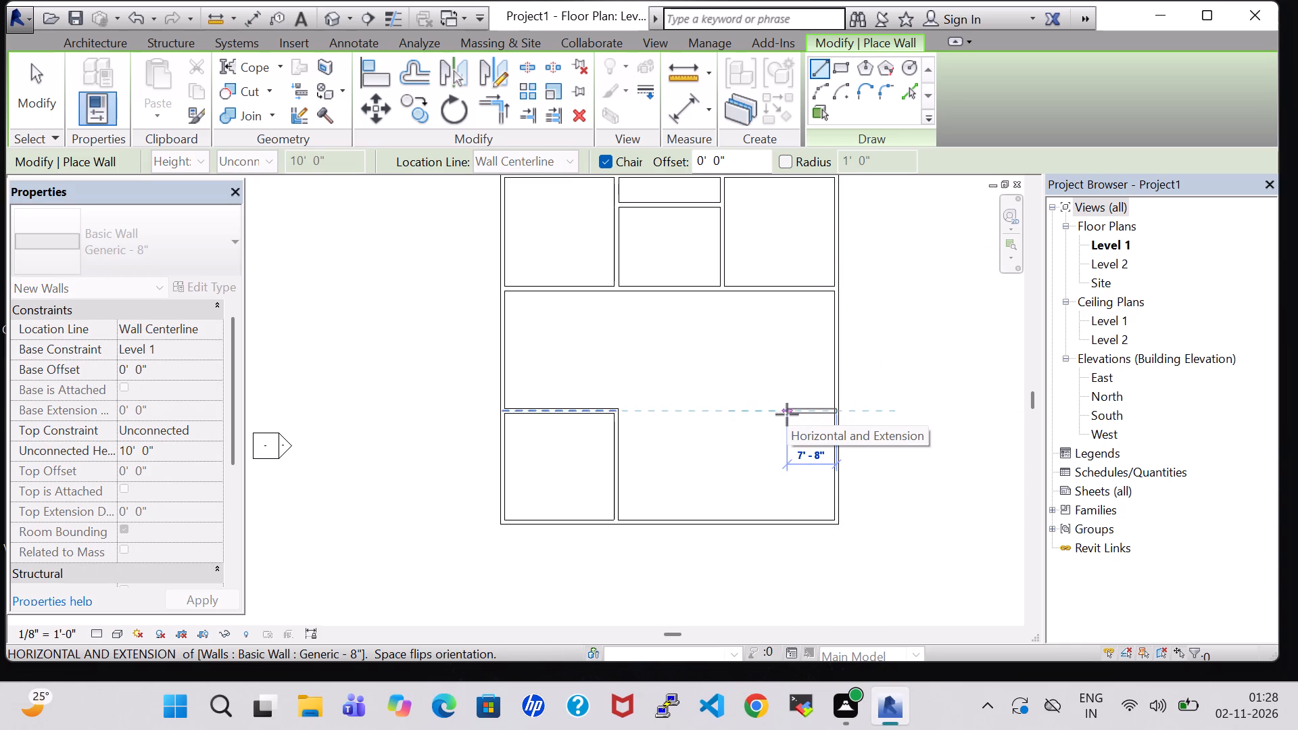
{"action": "type", "text": "17'"}
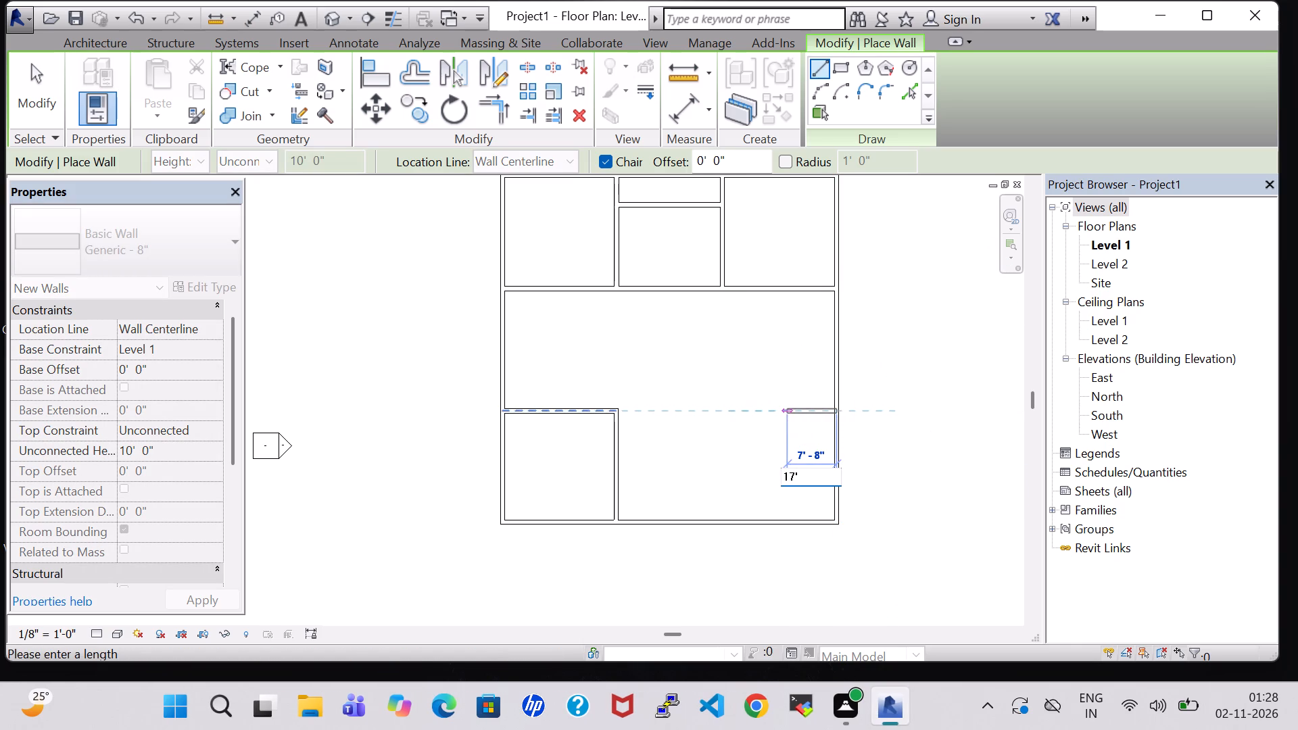
{"action": "key", "text": "3"}
{"action": "key", "text": "shift+quotedbl"}
{"action": "key", "text": "Return"}
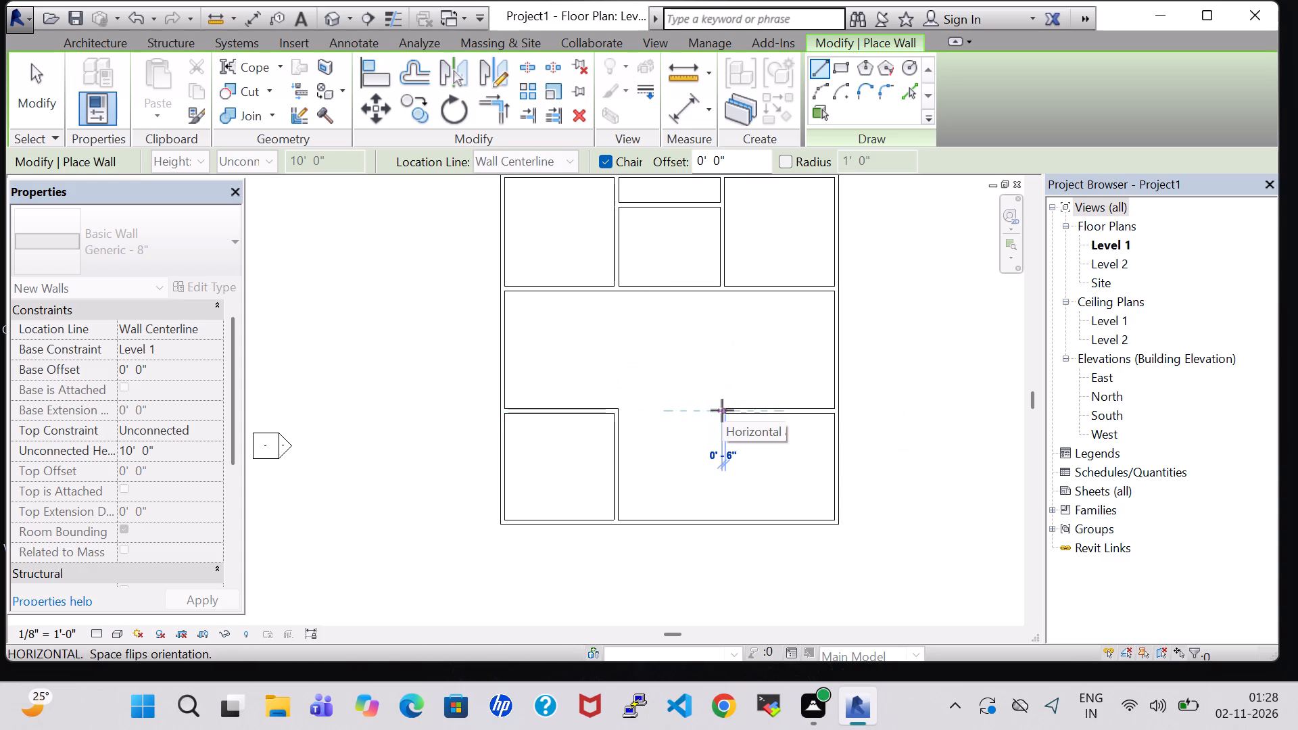
{"action": "left_click", "coordinate": [722, 410]}
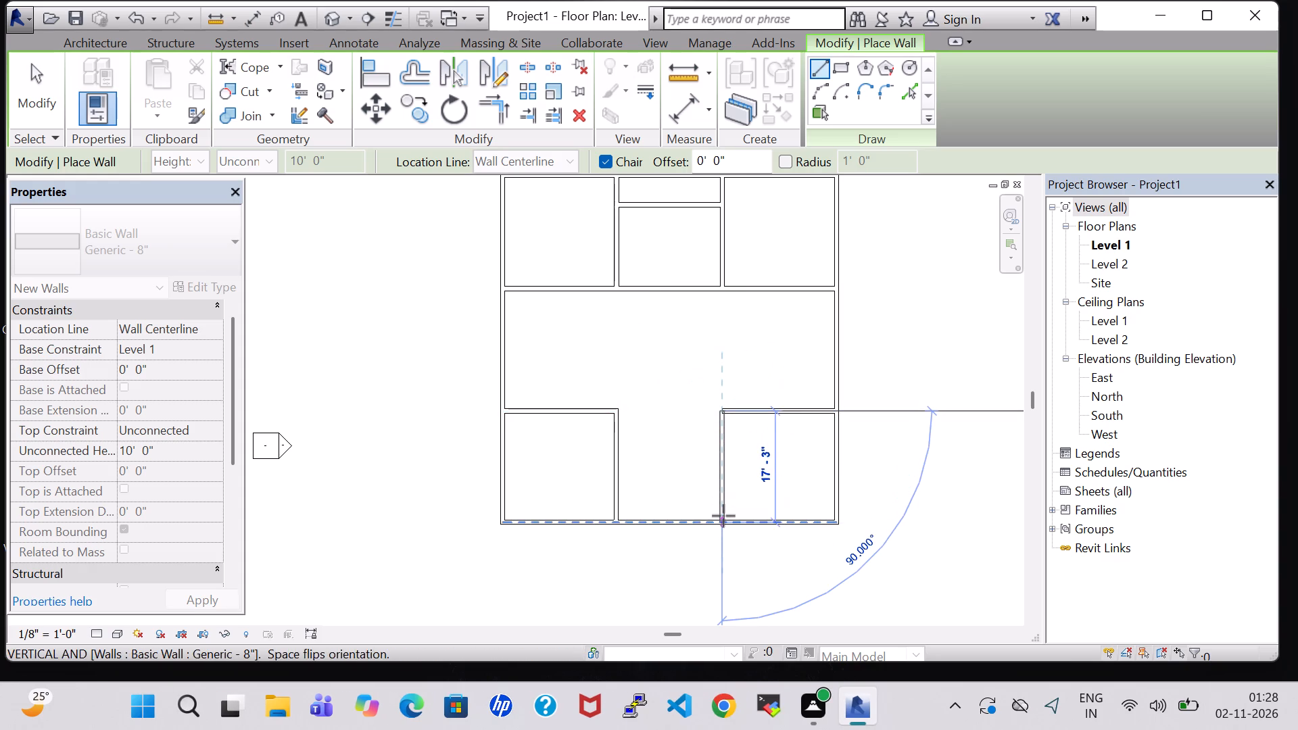
{"action": "left_click", "coordinate": [723, 516]}
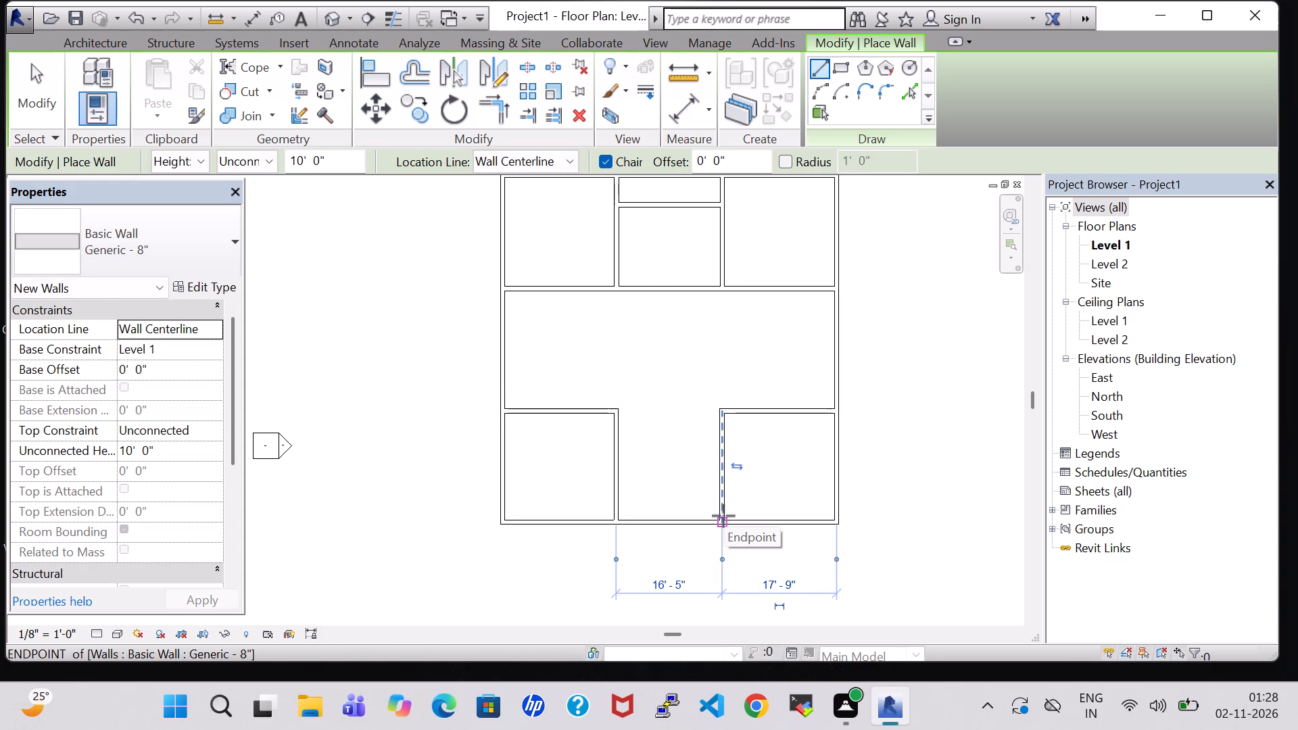
{"action": "key", "text": "Escape"}
{"action": "key", "text": "Escape"}
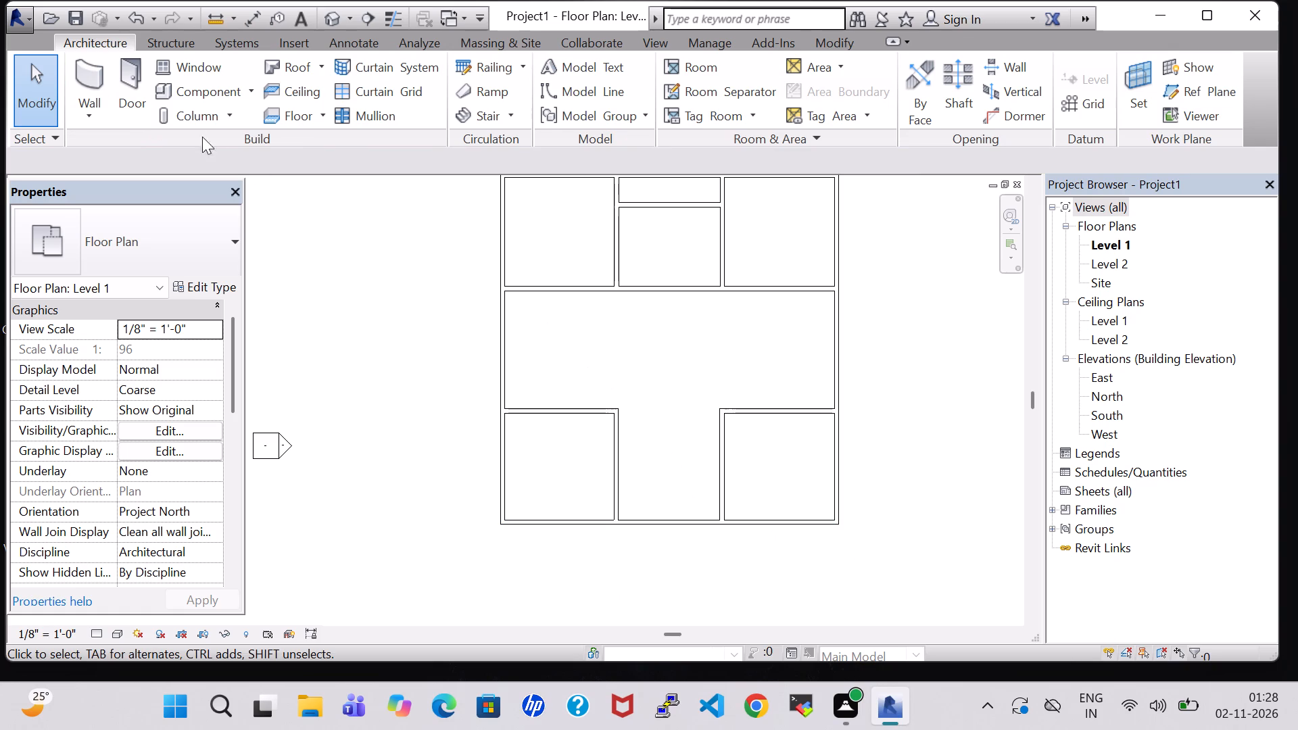
Draw an east-west Generic - 8" wall joining the inner walls of the southwest and southeast rooms, slightly south of their northern corners.
{"action": "left_click", "coordinate": [80, 72]}
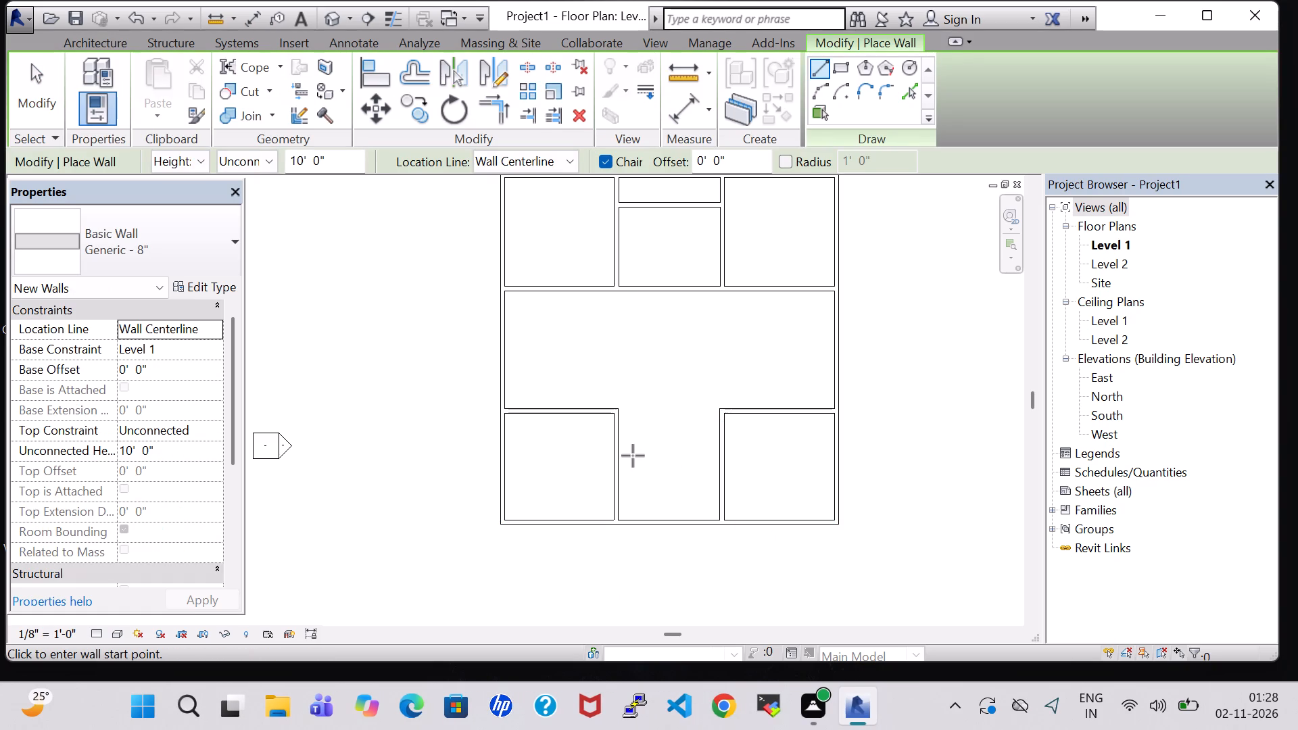
{"action": "left_click", "coordinate": [617, 445]}
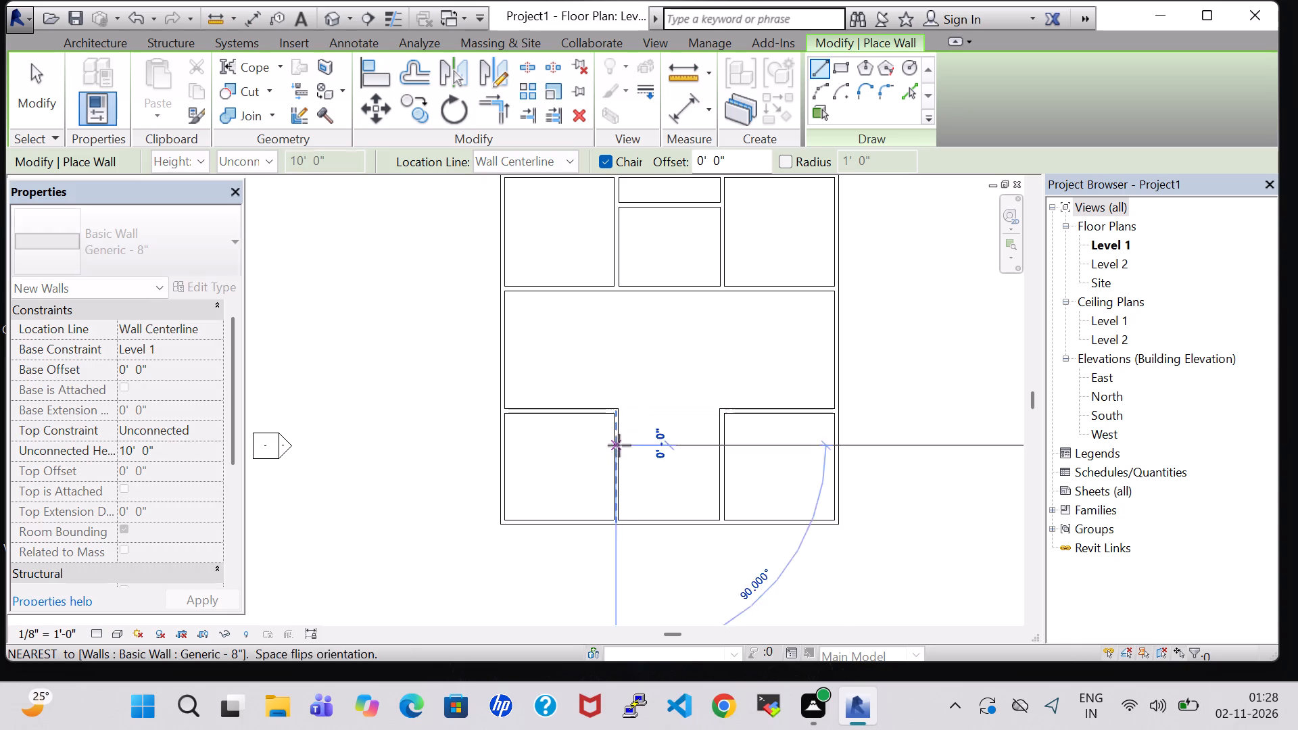
{"action": "left_click", "coordinate": [726, 444]}
{"action": "key", "text": "Escape"}
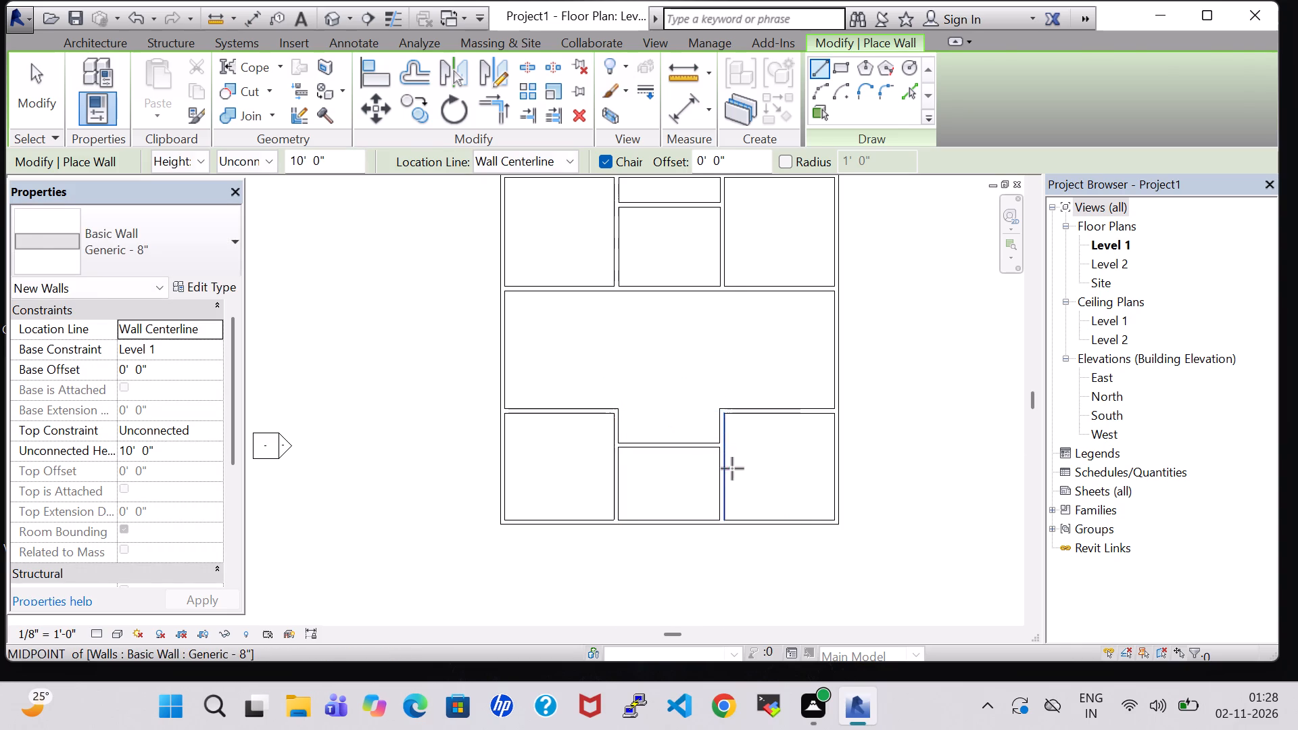
{"action": "key", "text": "Escape"}
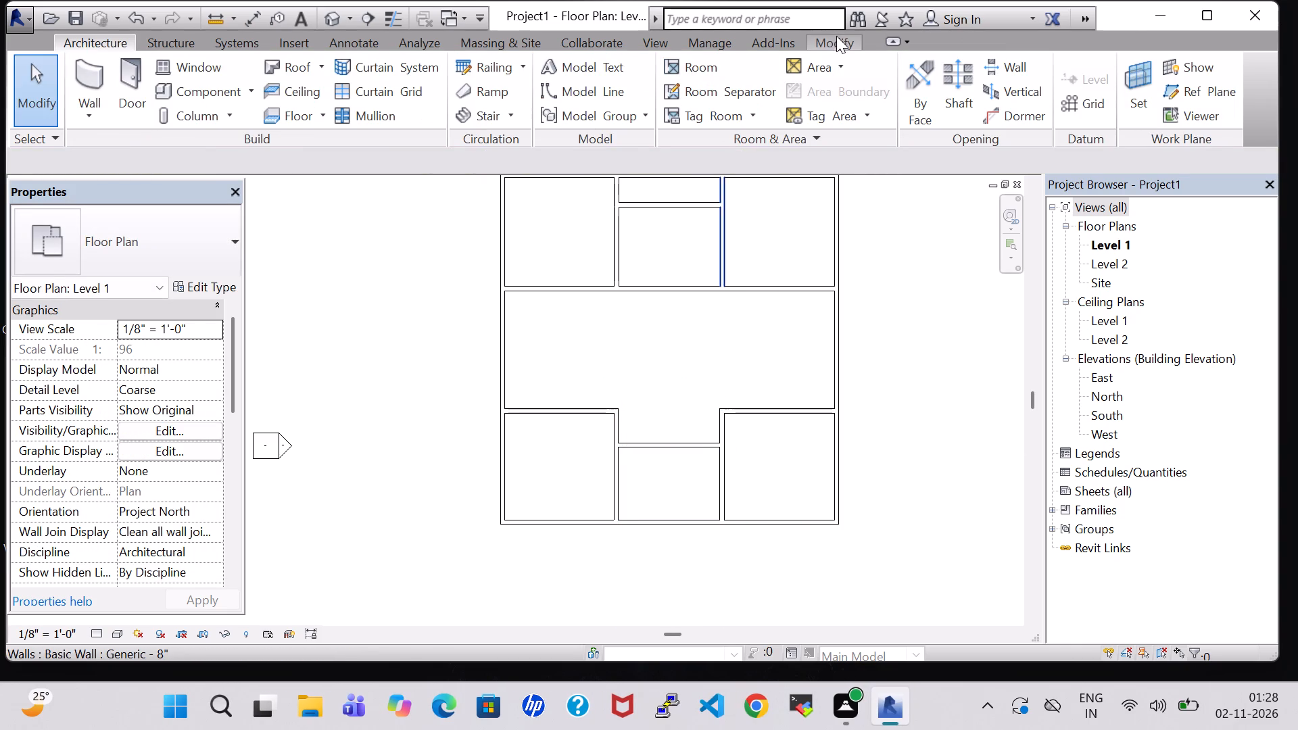
Split the south exterior wall at the inner walls of the southwest and southeast rooms and delete the middle segment between them.
{"action": "left_click", "coordinate": [836, 36]}
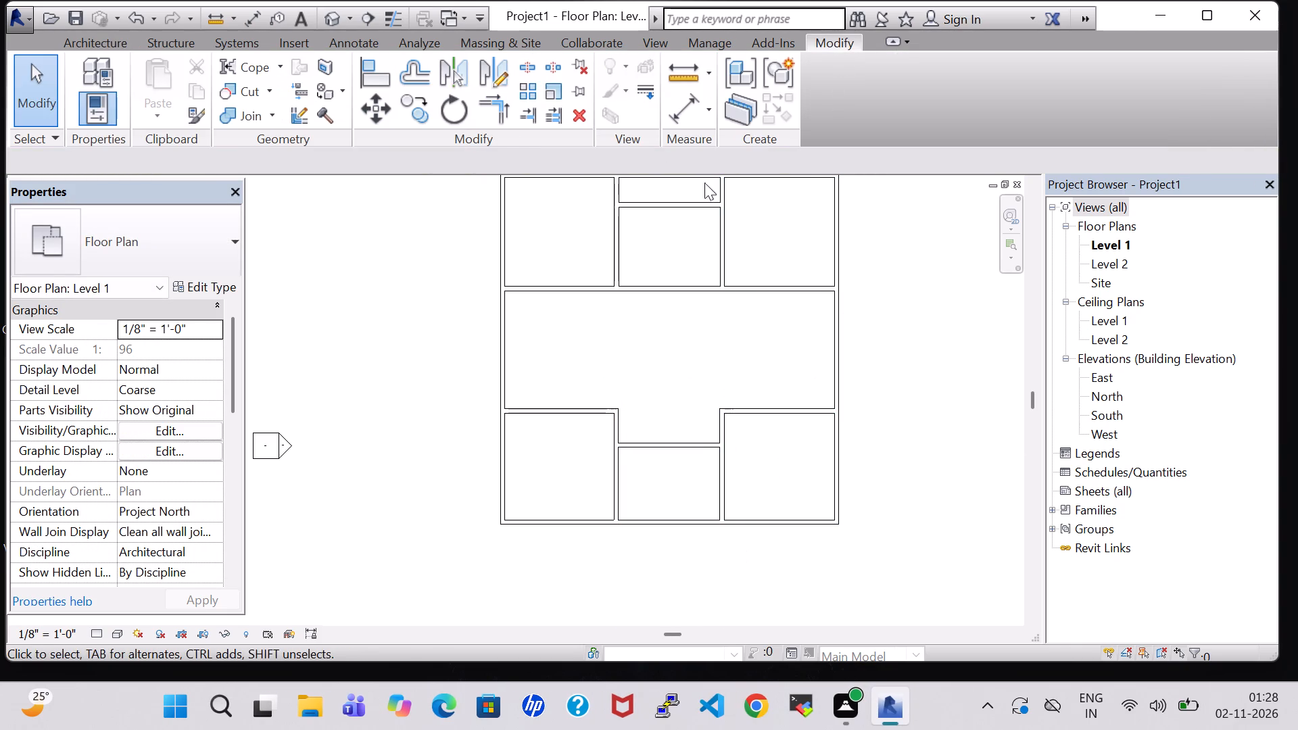
{"action": "left_click", "coordinate": [539, 62]}
{"action": "scroll", "coordinate": [620, 356], "scroll_direction": "up", "scroll_amount": 2}
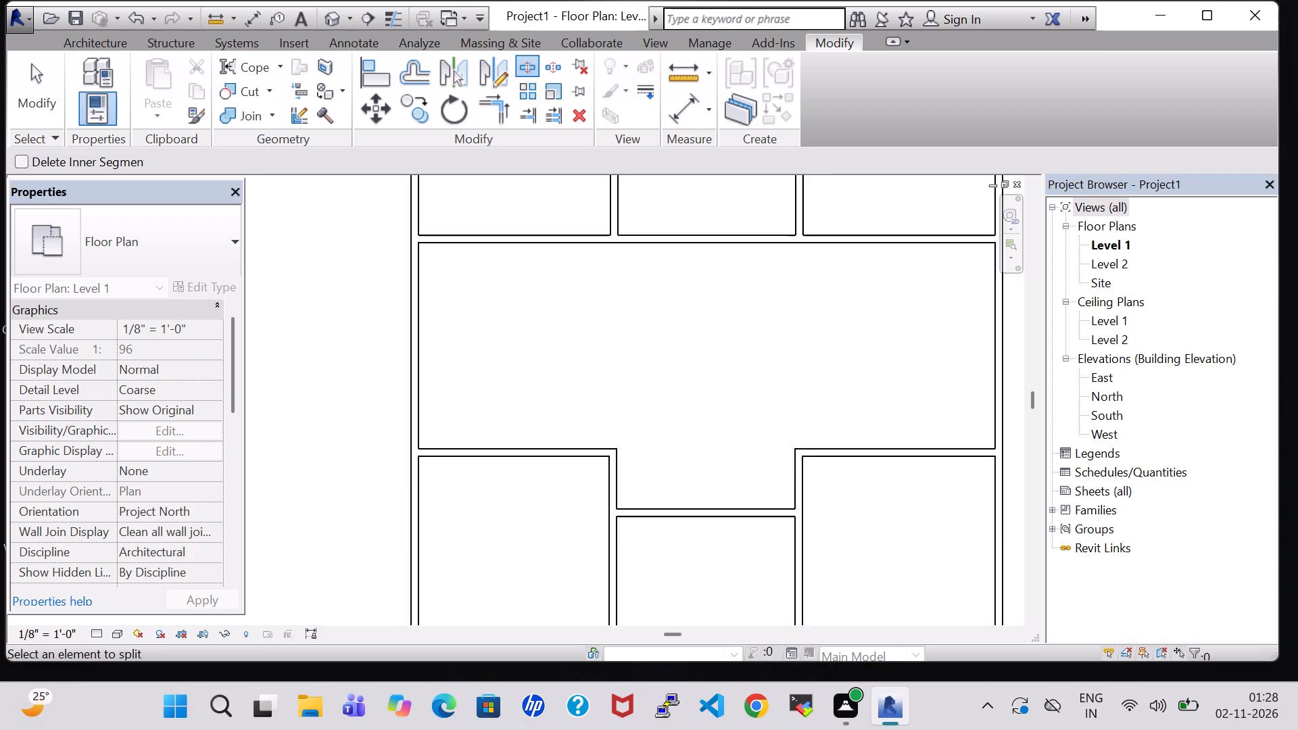
{"action": "scroll", "coordinate": [620, 356], "scroll_direction": "up", "scroll_amount": 5}
{"action": "middle_click_drag", "start_coordinate": [640, 529], "coordinate": [658, 260]}
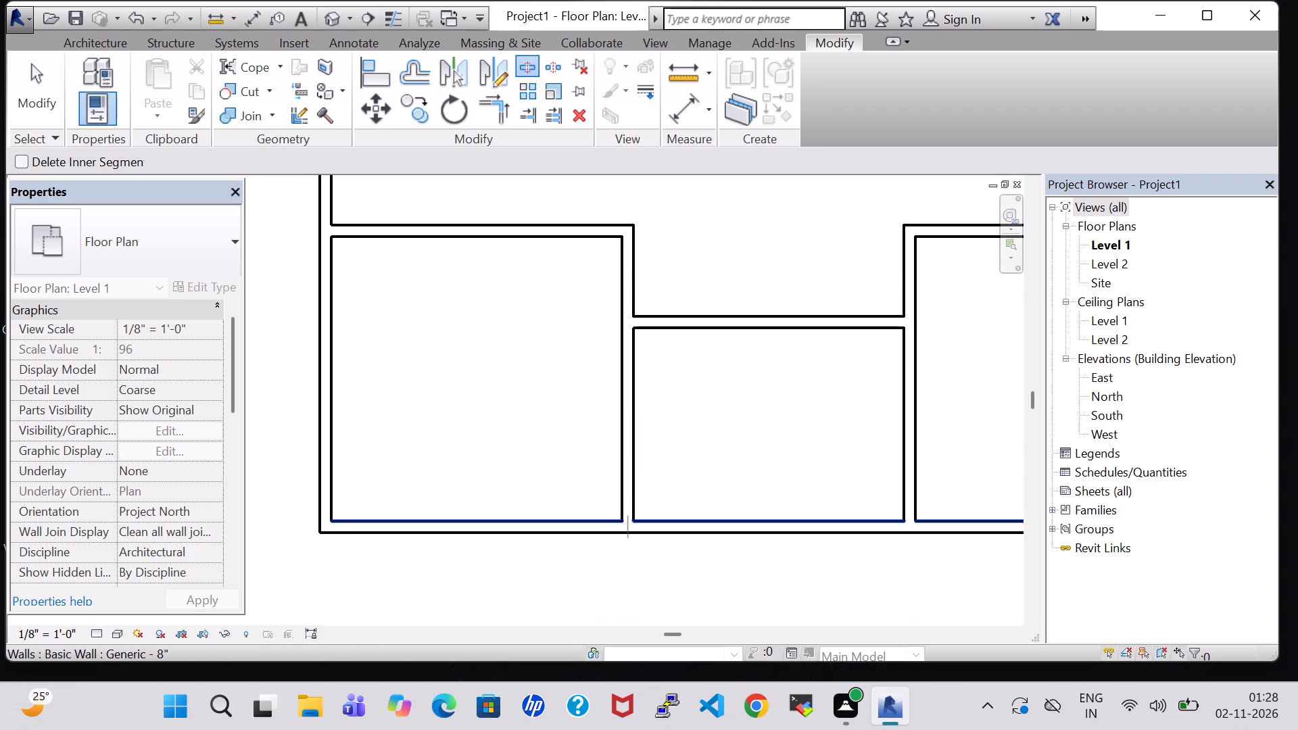
{"action": "left_click", "coordinate": [623, 518]}
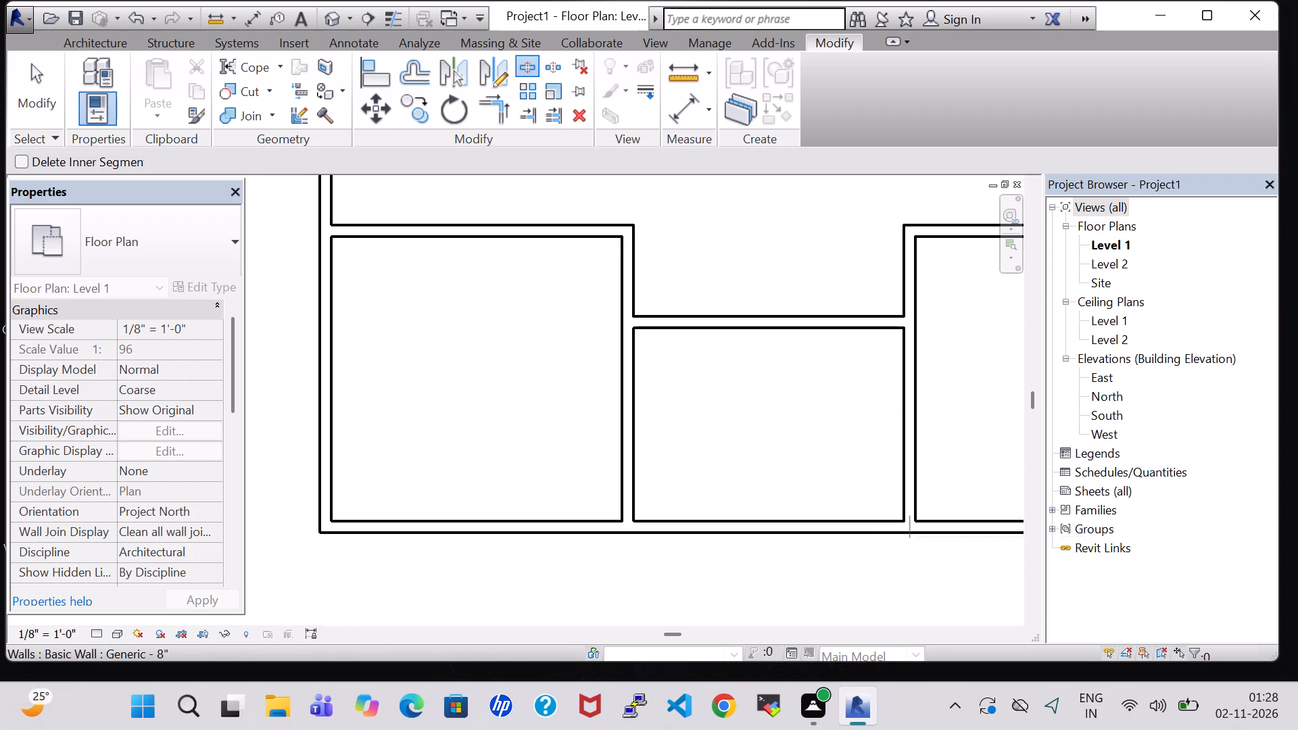
{"action": "left_click", "coordinate": [915, 524]}
{"action": "key", "text": "Escape"}
{"action": "key", "text": "Escape"}
{"action": "left_click", "coordinate": [778, 518]}
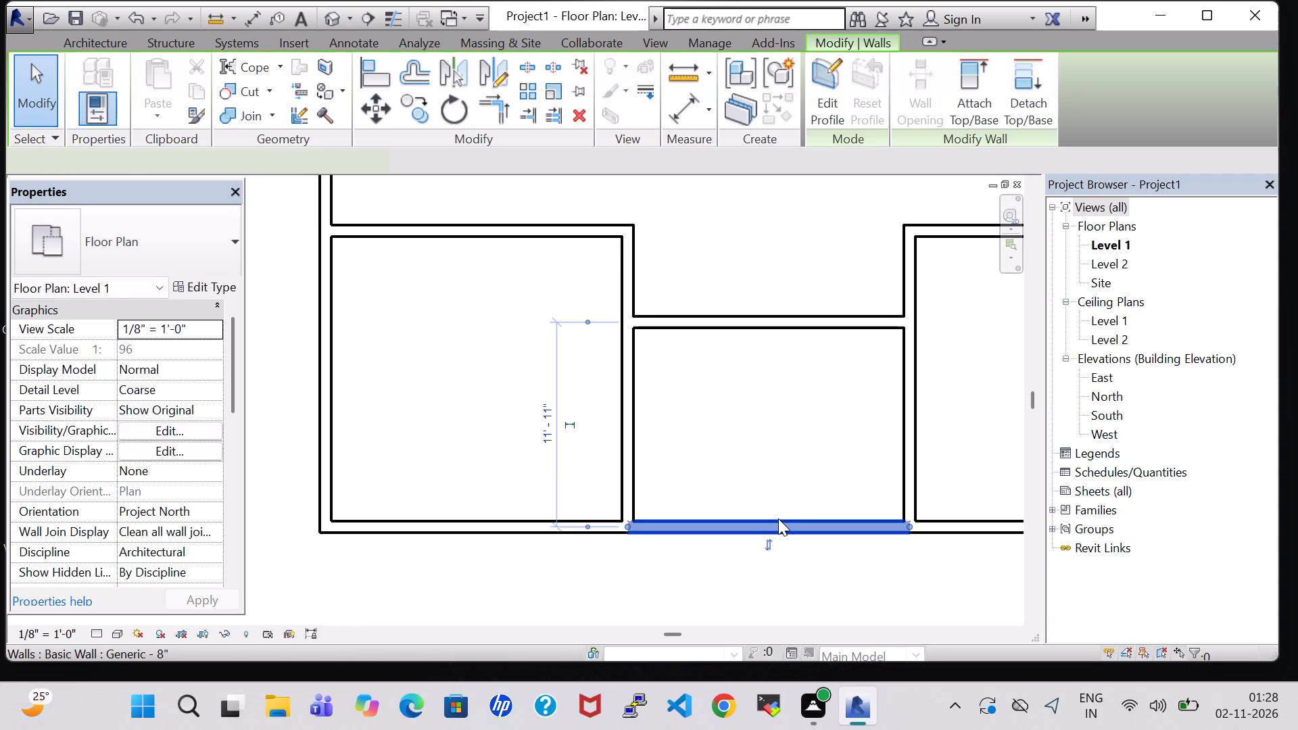
{"action": "key", "text": "Delete"}
Nudge the south-central east-west wall south to 6' 2" below the northern walls of the southwest and southeast rooms.
{"action": "scroll", "coordinate": [776, 502], "scroll_direction": "down", "scroll_amount": 4}
{"action": "middle_click_drag", "start_coordinate": [776, 486], "coordinate": [776, 506]}
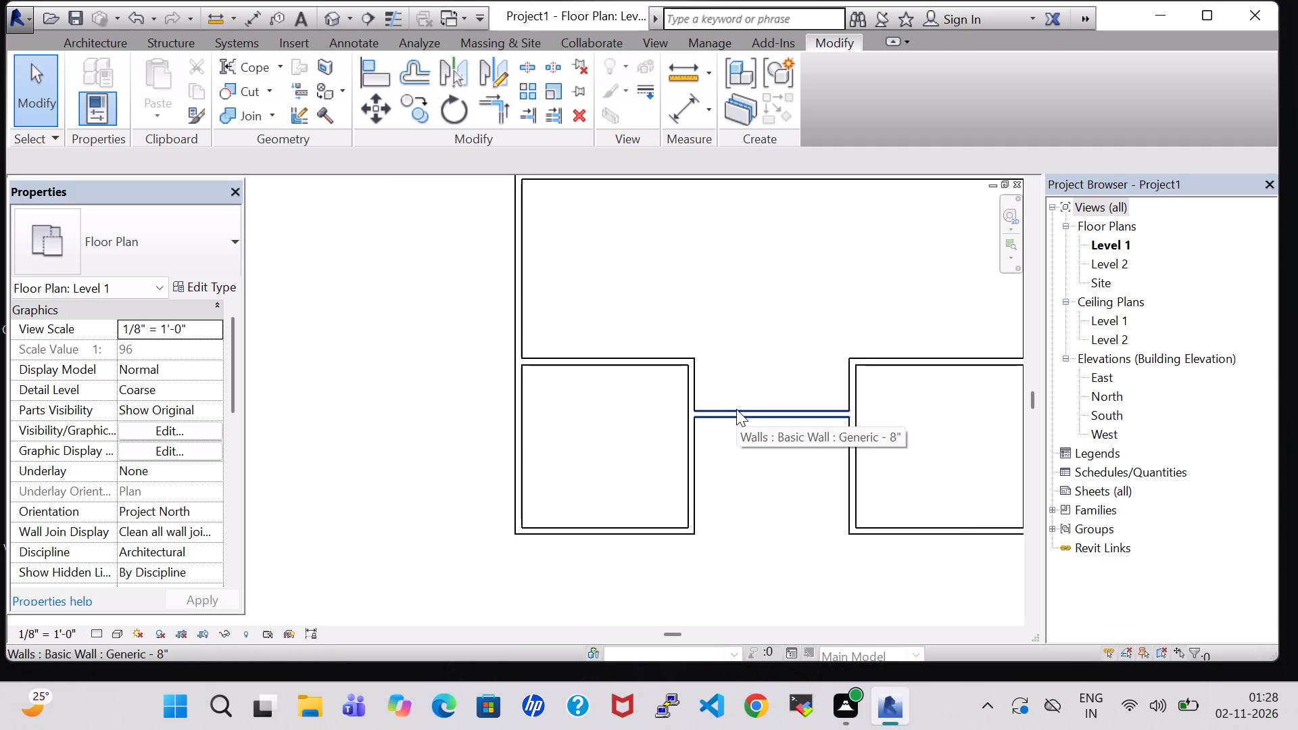
{"action": "left_click", "coordinate": [736, 409]}
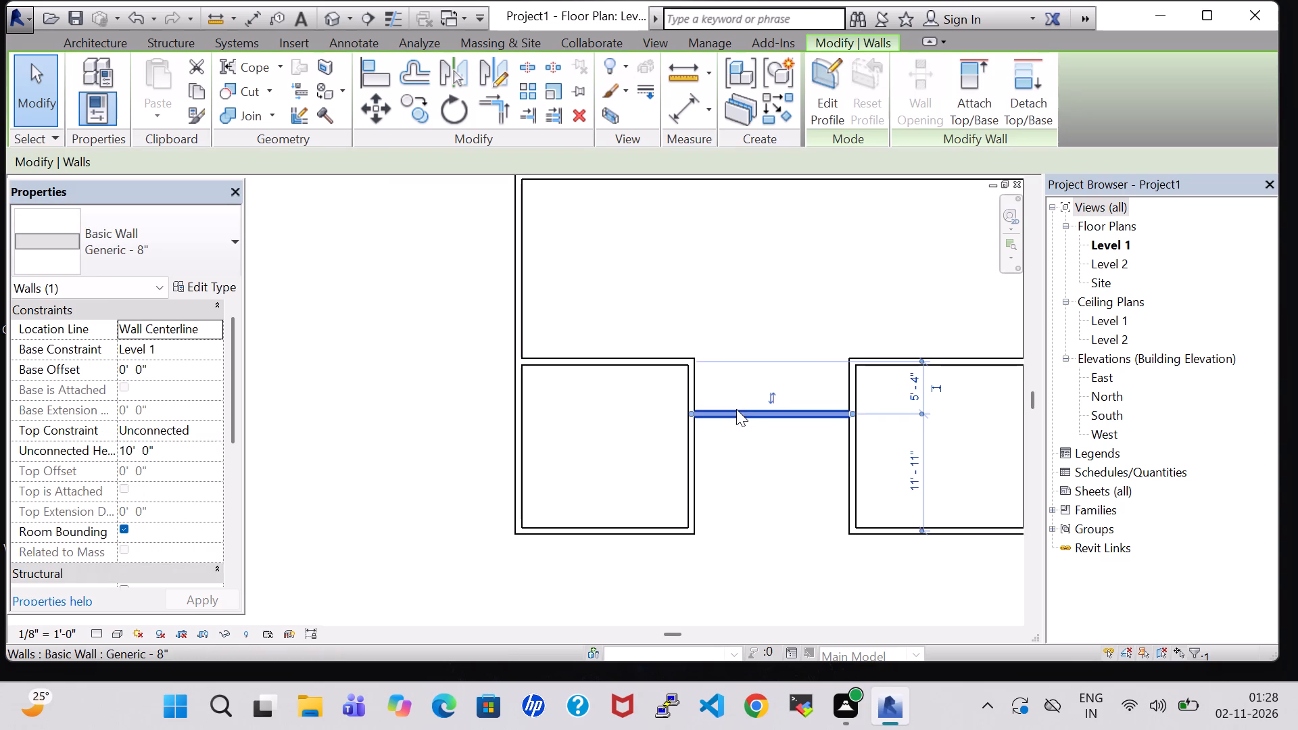
{"action": "key", "text": "Down"}
{"action": "key", "text": "Down"}
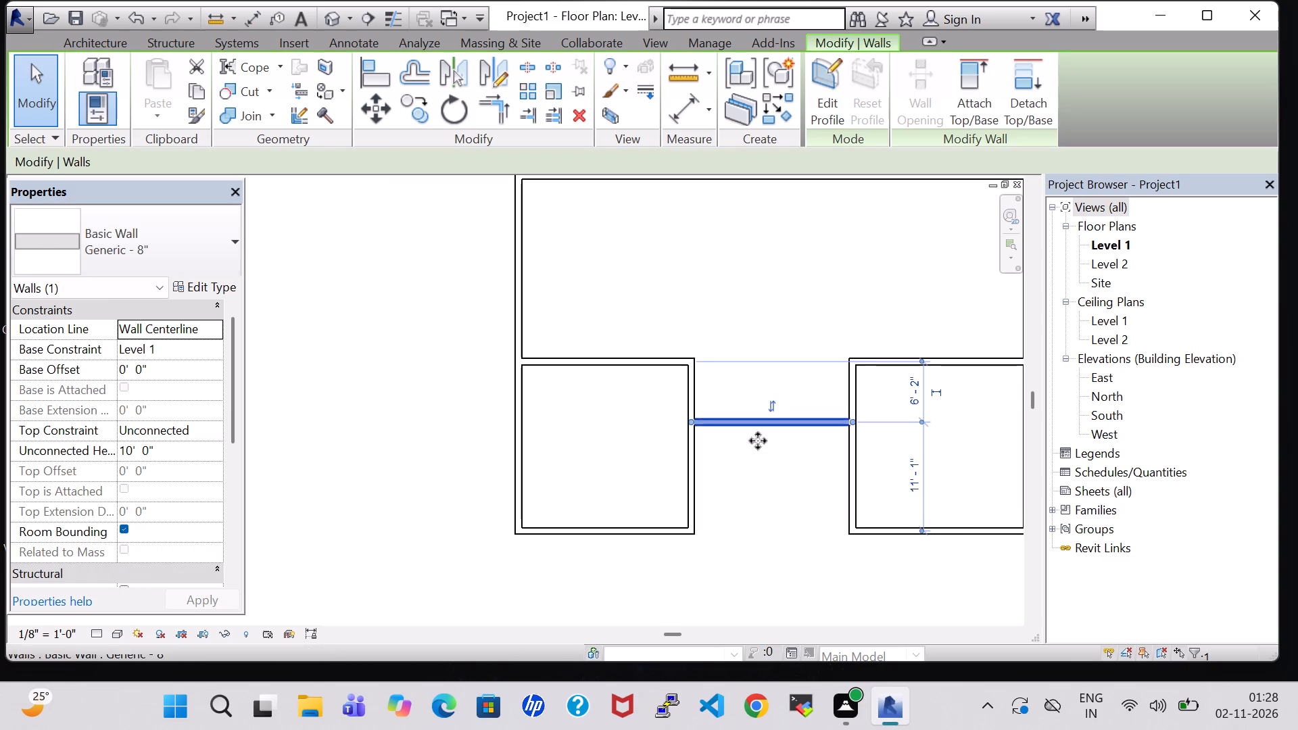
{"action": "left_click", "coordinate": [777, 474]}
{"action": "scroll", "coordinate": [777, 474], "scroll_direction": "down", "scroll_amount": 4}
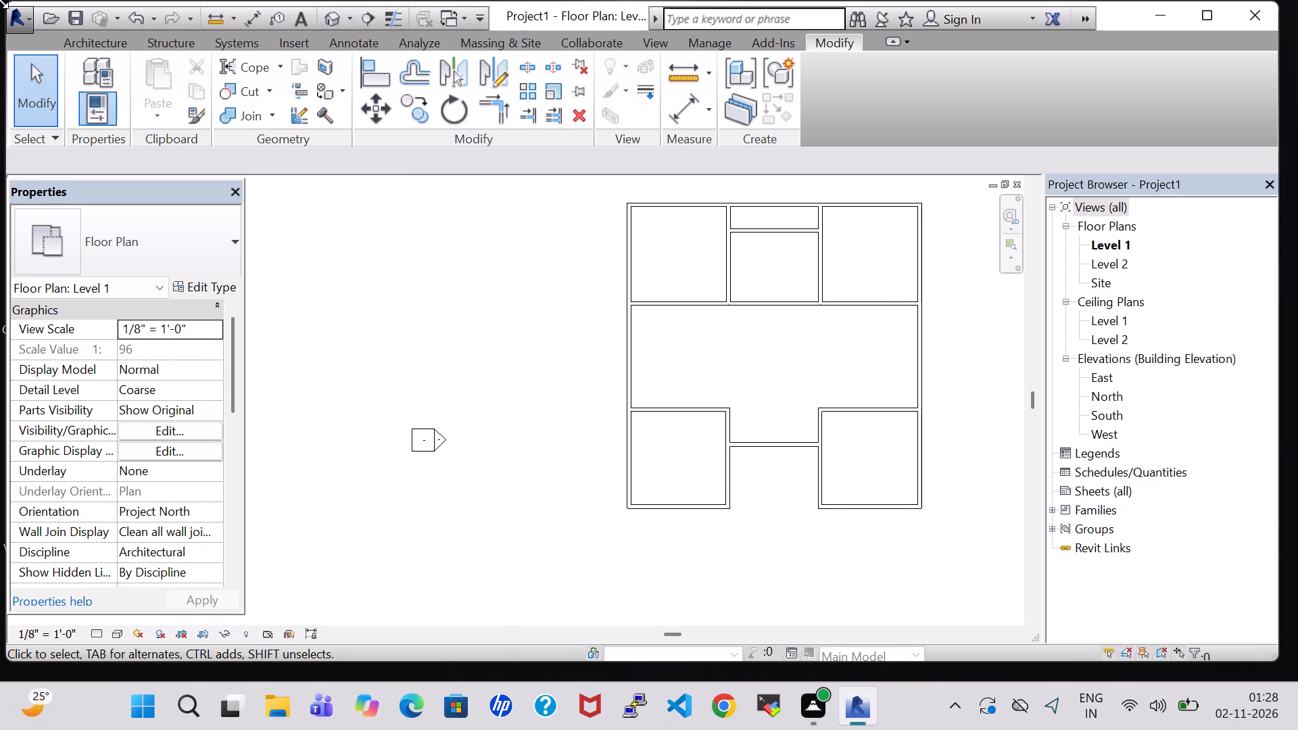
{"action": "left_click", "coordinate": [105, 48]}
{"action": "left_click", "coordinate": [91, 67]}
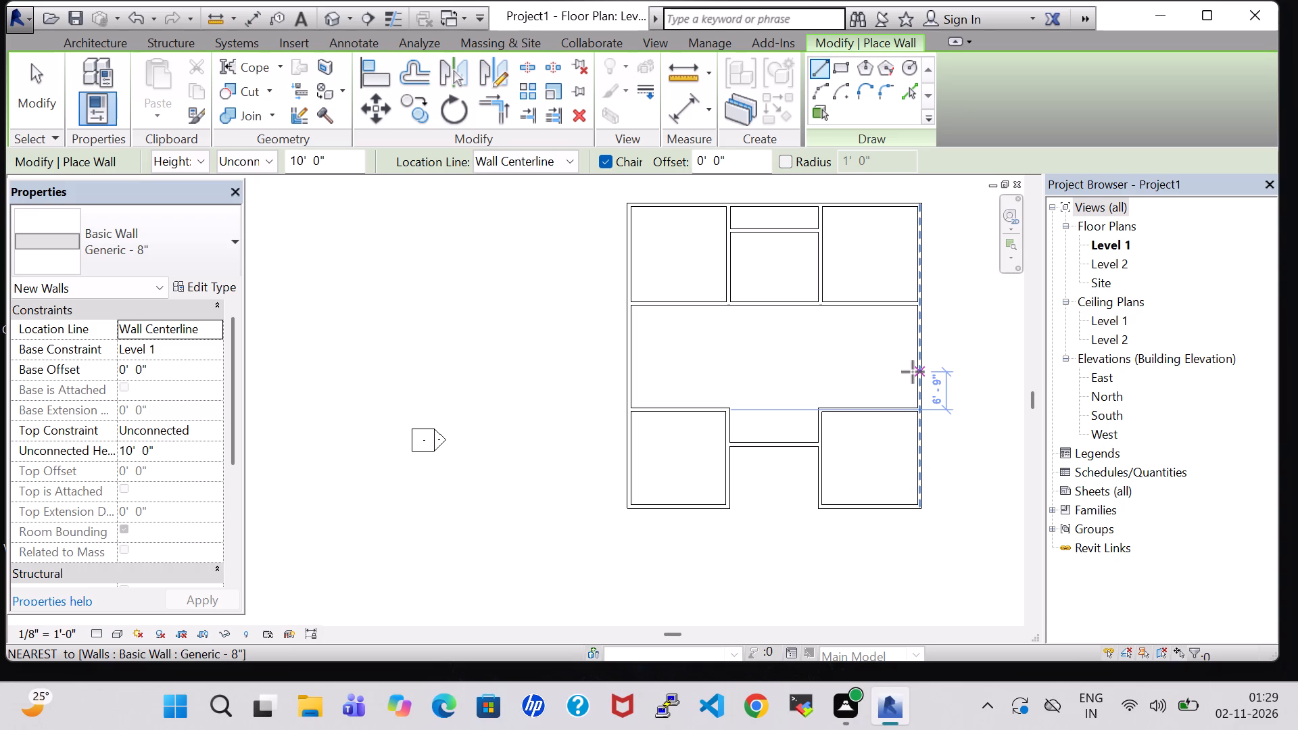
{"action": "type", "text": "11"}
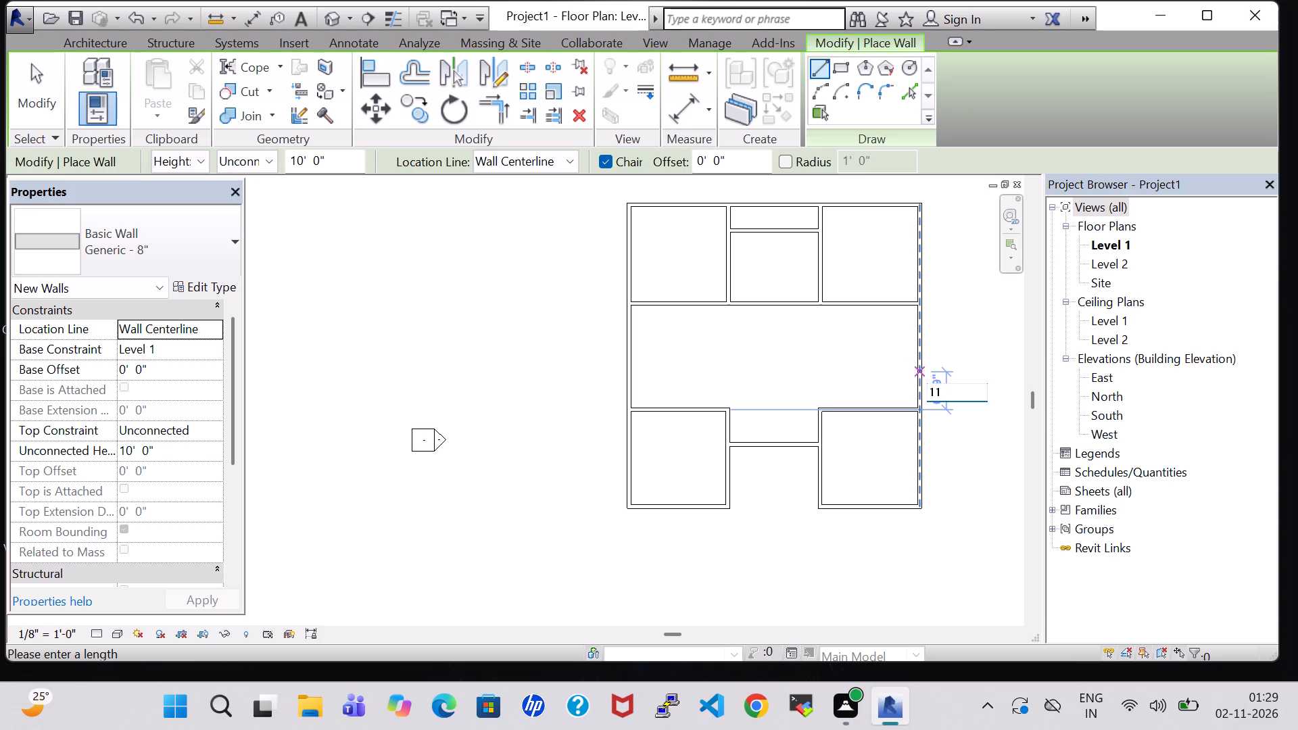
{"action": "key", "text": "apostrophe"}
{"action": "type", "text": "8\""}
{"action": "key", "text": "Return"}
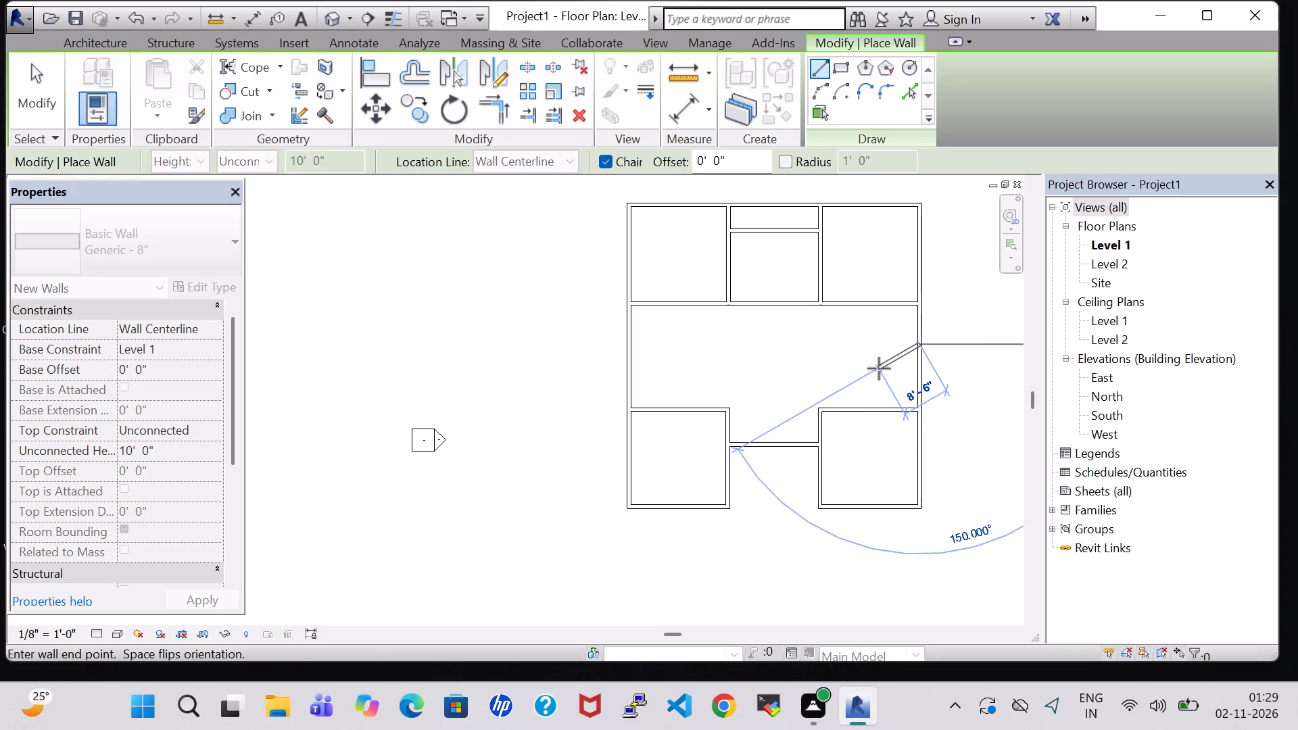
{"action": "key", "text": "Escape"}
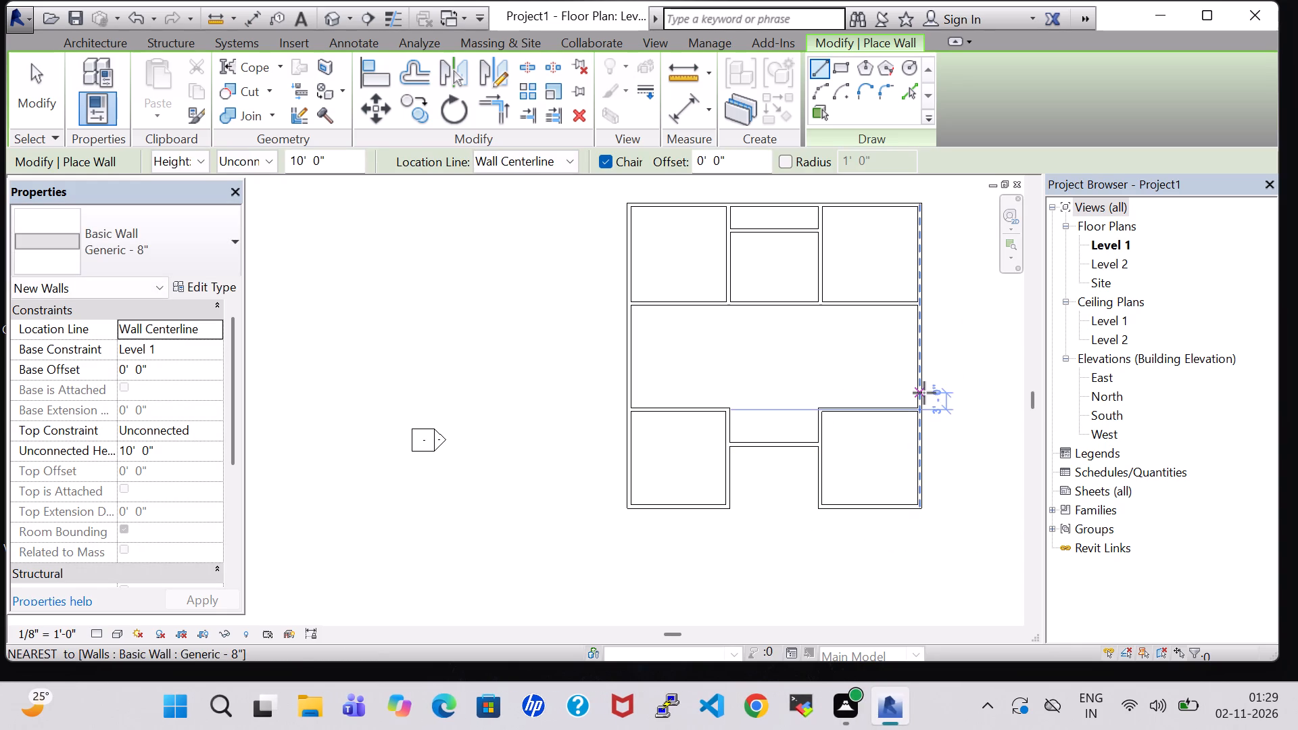
Enclose a small eastern room with chained walls from 7' 7" above the southeast room's north wall, 11' 8" west, and south to that wall.
{"action": "type", "text": "7'7'"}
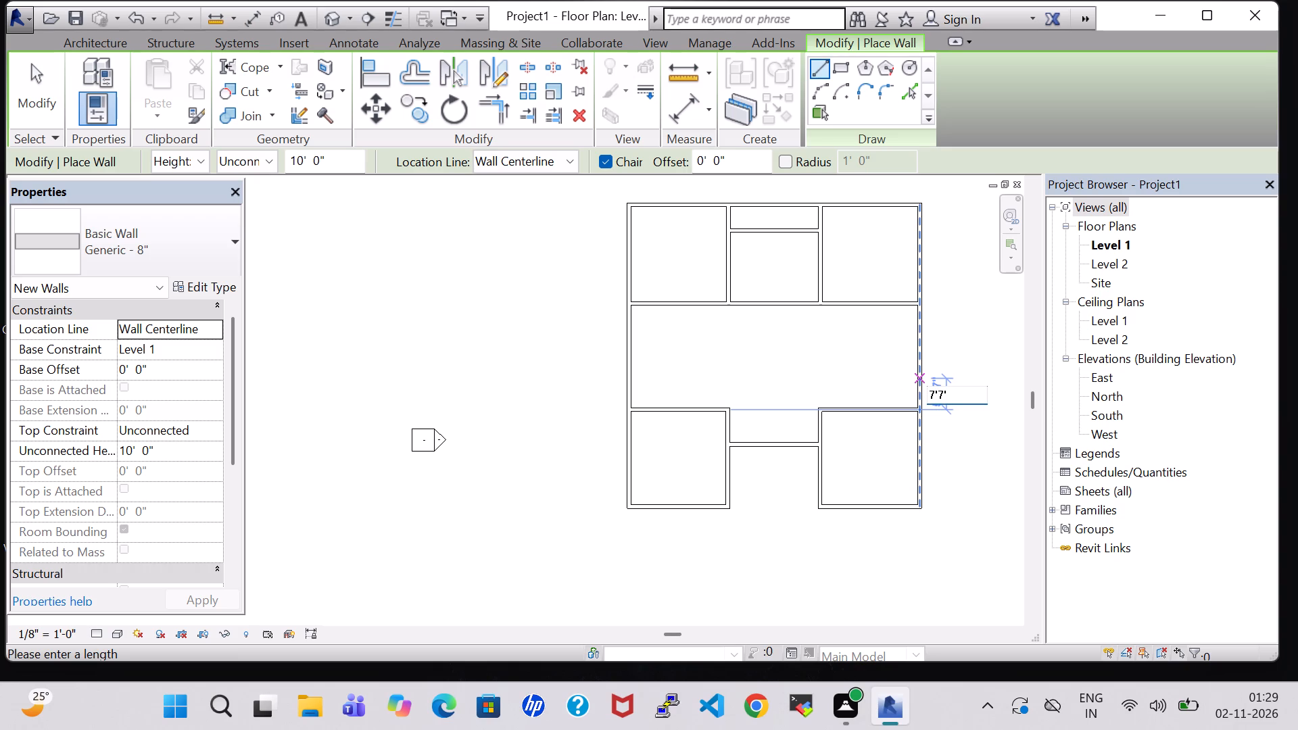
{"action": "key", "text": "BackSpace"}
{"action": "key", "text": "shift+quotedbl"}
{"action": "key", "text": "Return"}
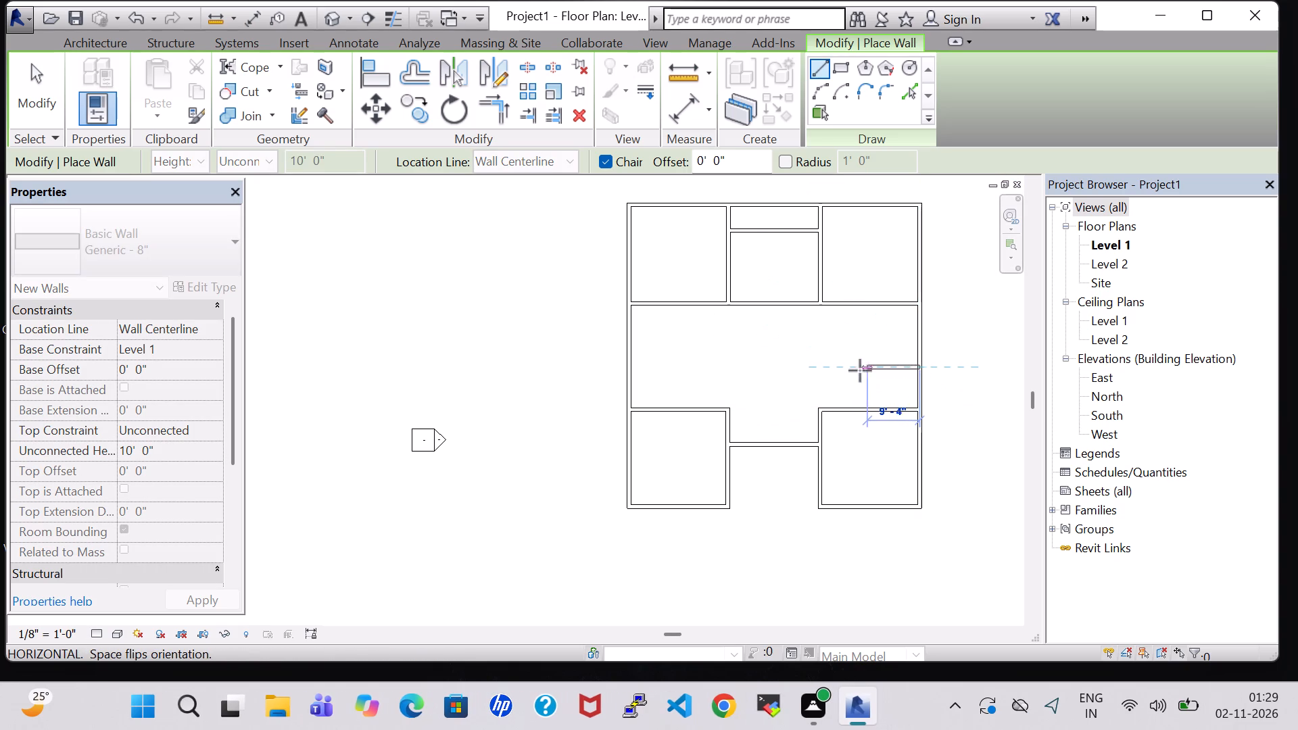
{"action": "type", "text": "11"}
{"action": "type", "text": "'8\""}
{"action": "key", "text": "Return"}
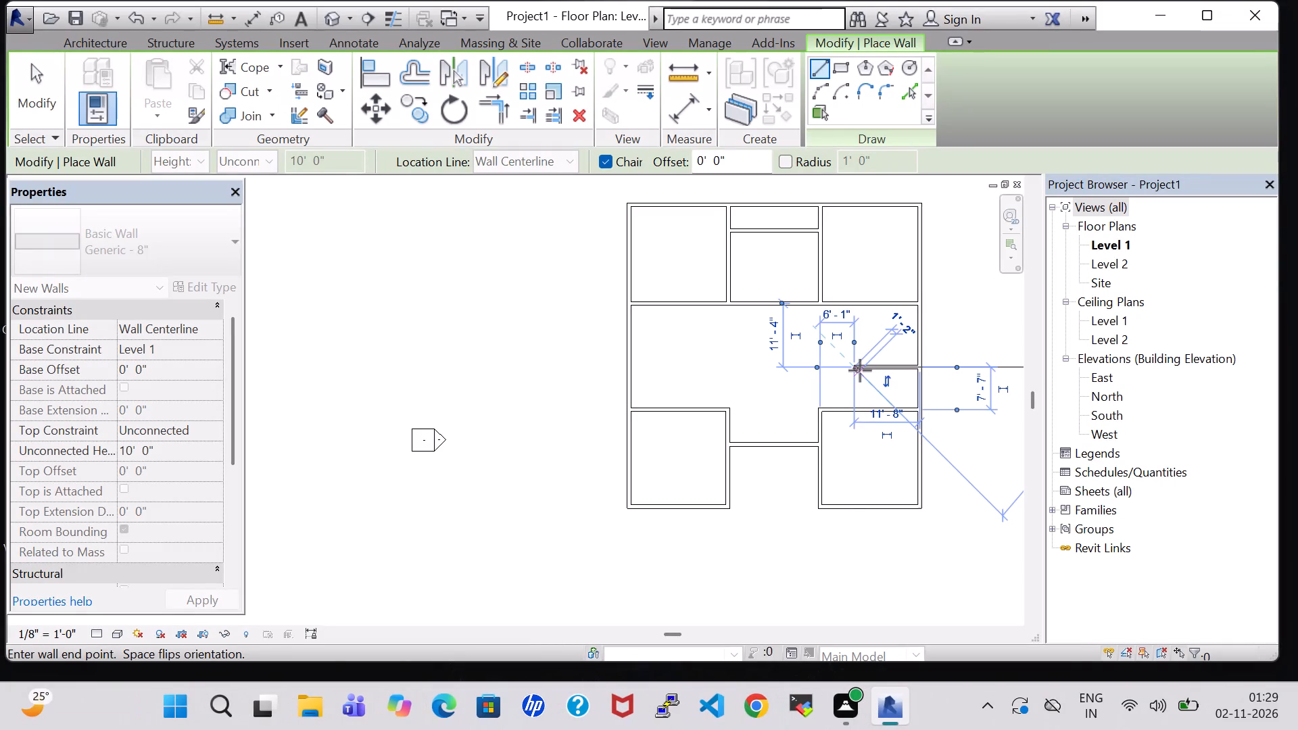
{"action": "left_click", "coordinate": [861, 409]}
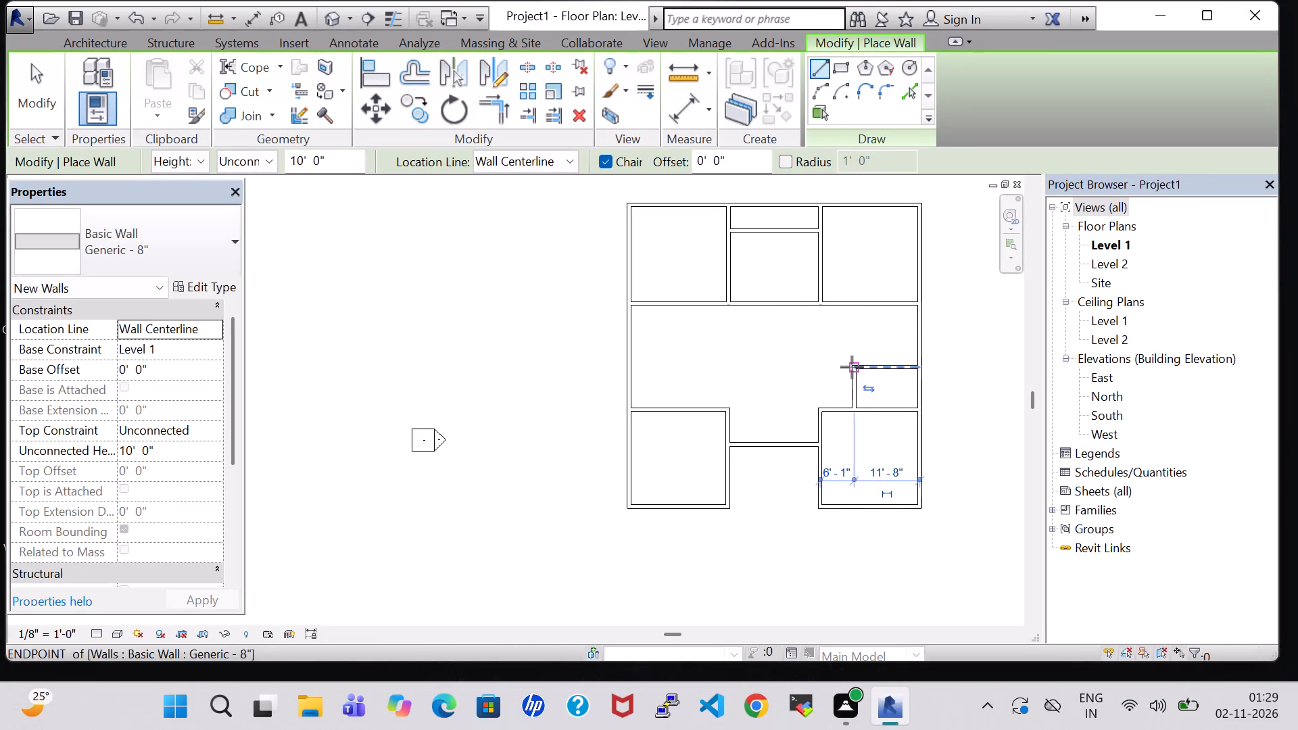
Draw a wall from the small eastern room's northwest corner north to the long east-west partition, enclosing a second room.
{"action": "left_click", "coordinate": [852, 367]}
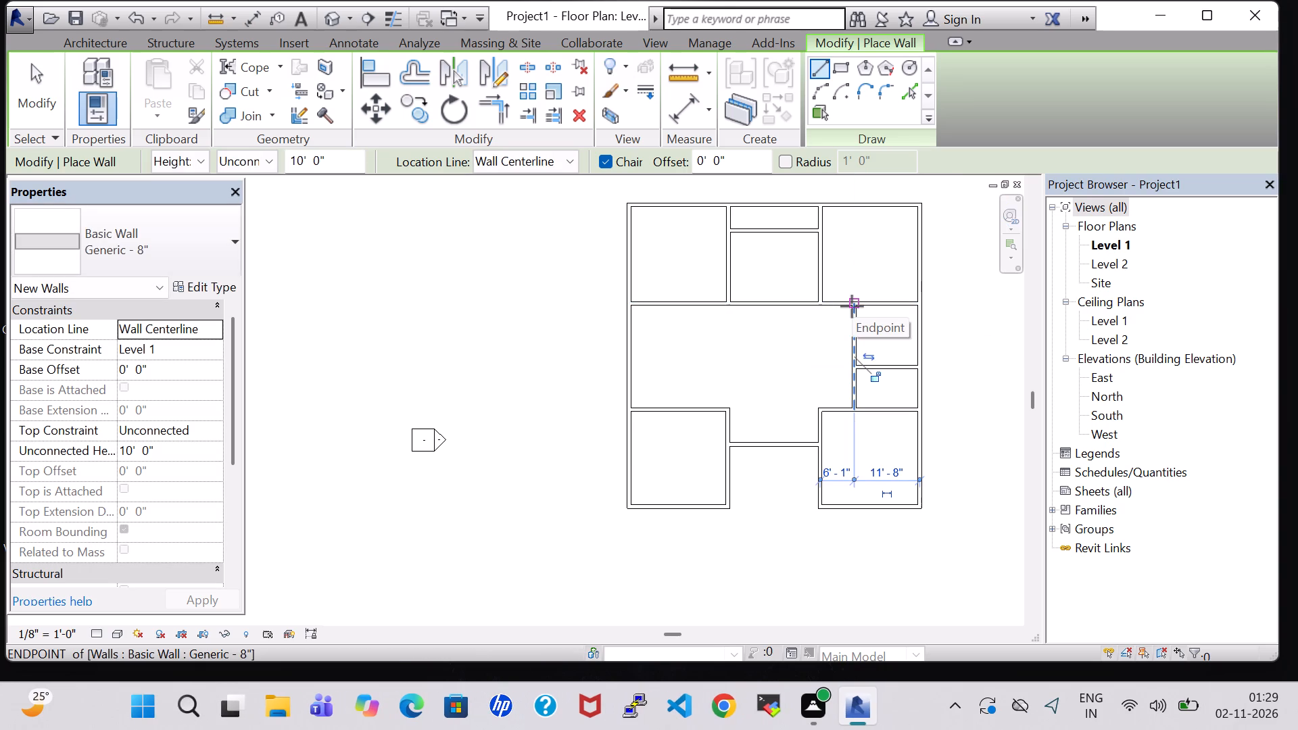
{"action": "key", "text": "Escape"}
{"action": "key", "text": "Escape"}
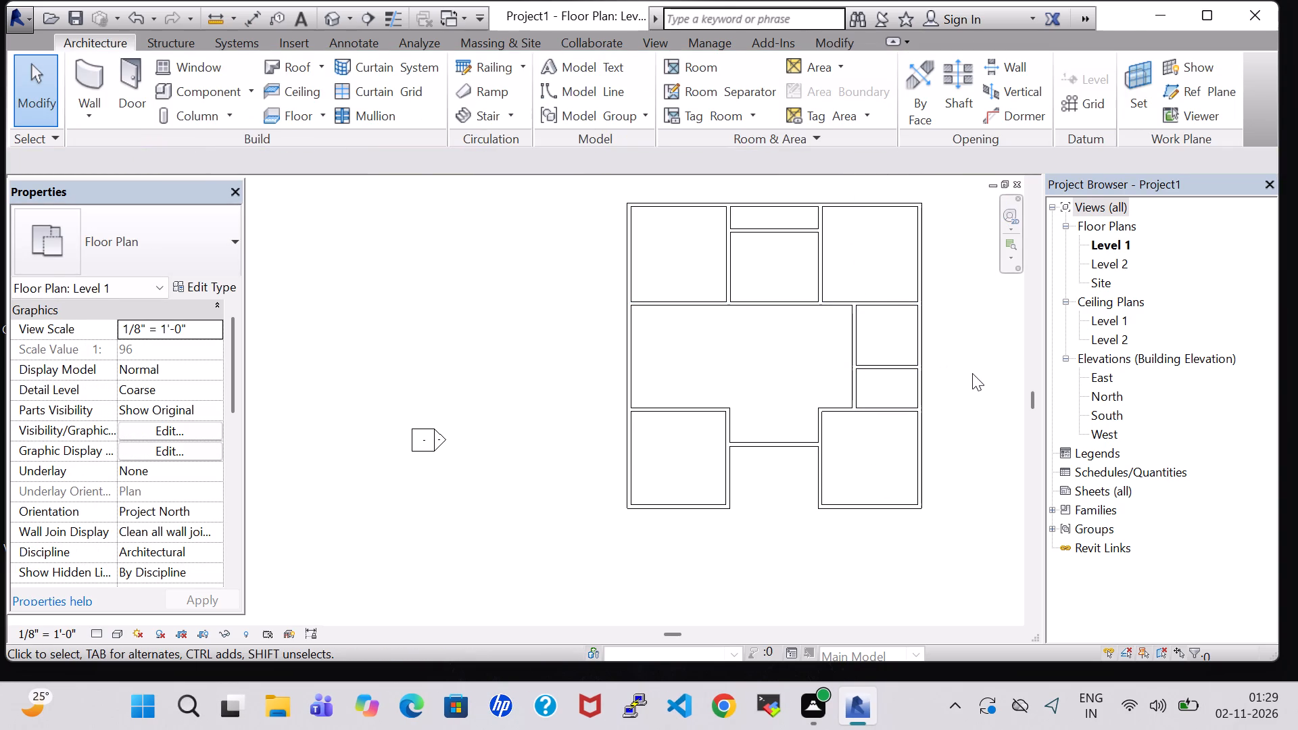
Check the depth and width of the upper small eastern room and the width of the lower one with aligned dimensions.
{"action": "scroll", "coordinate": [972, 373], "scroll_direction": "down", "scroll_amount": 4}
{"action": "scroll", "coordinate": [972, 373], "scroll_direction": "up", "scroll_amount": 7}
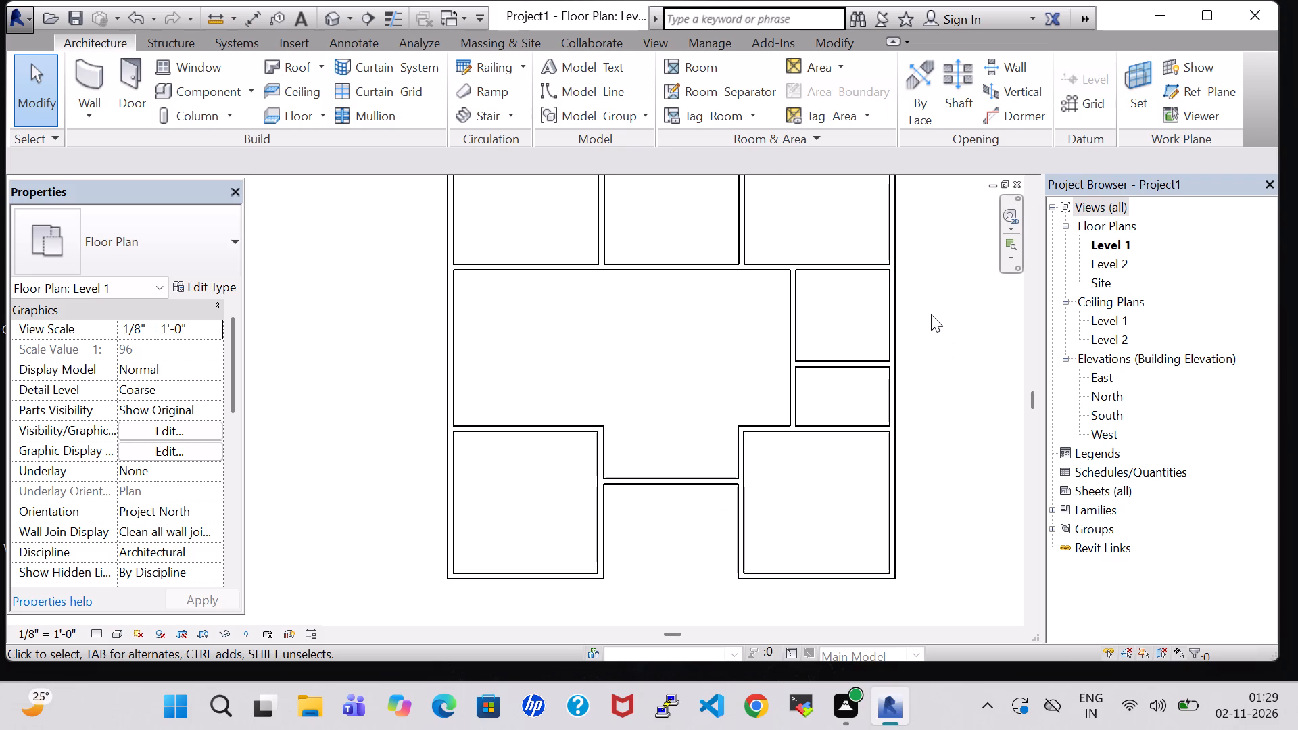
{"action": "type", "text": "DI"}
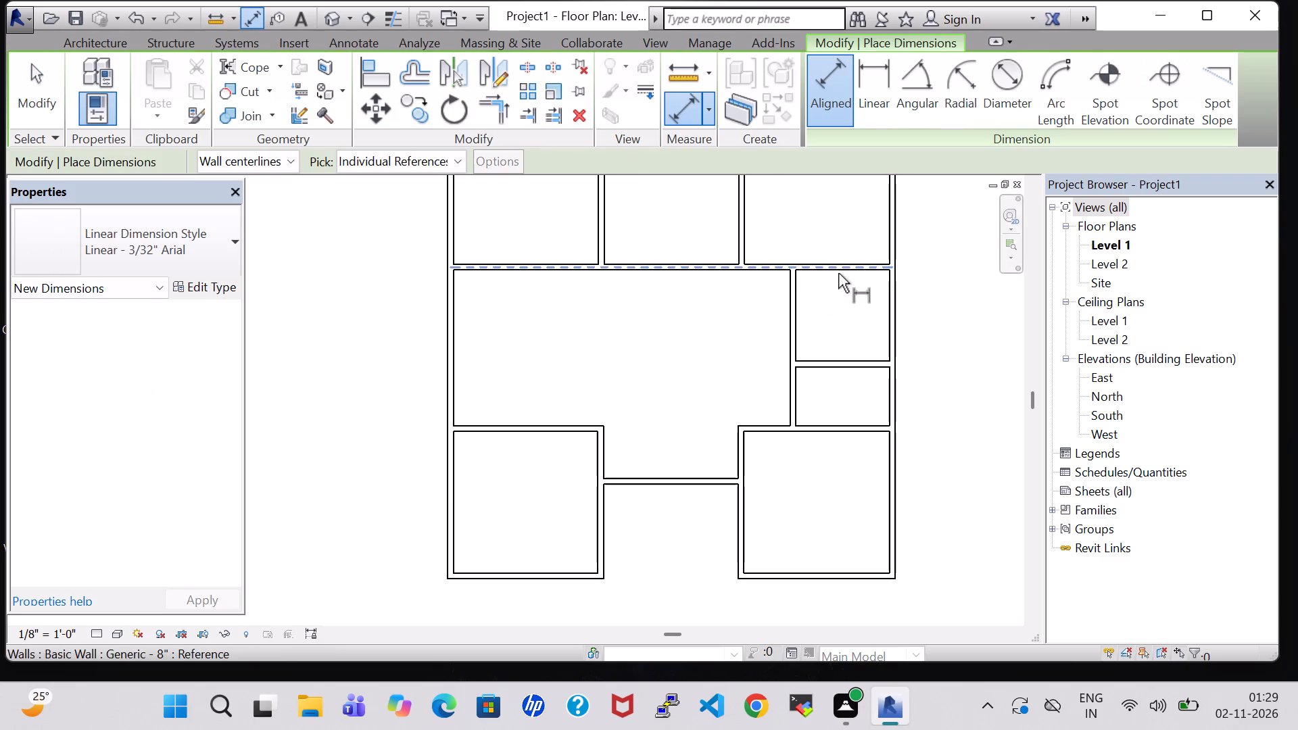
{"action": "left_click", "coordinate": [838, 273]}
{"action": "left_click", "coordinate": [850, 361]}
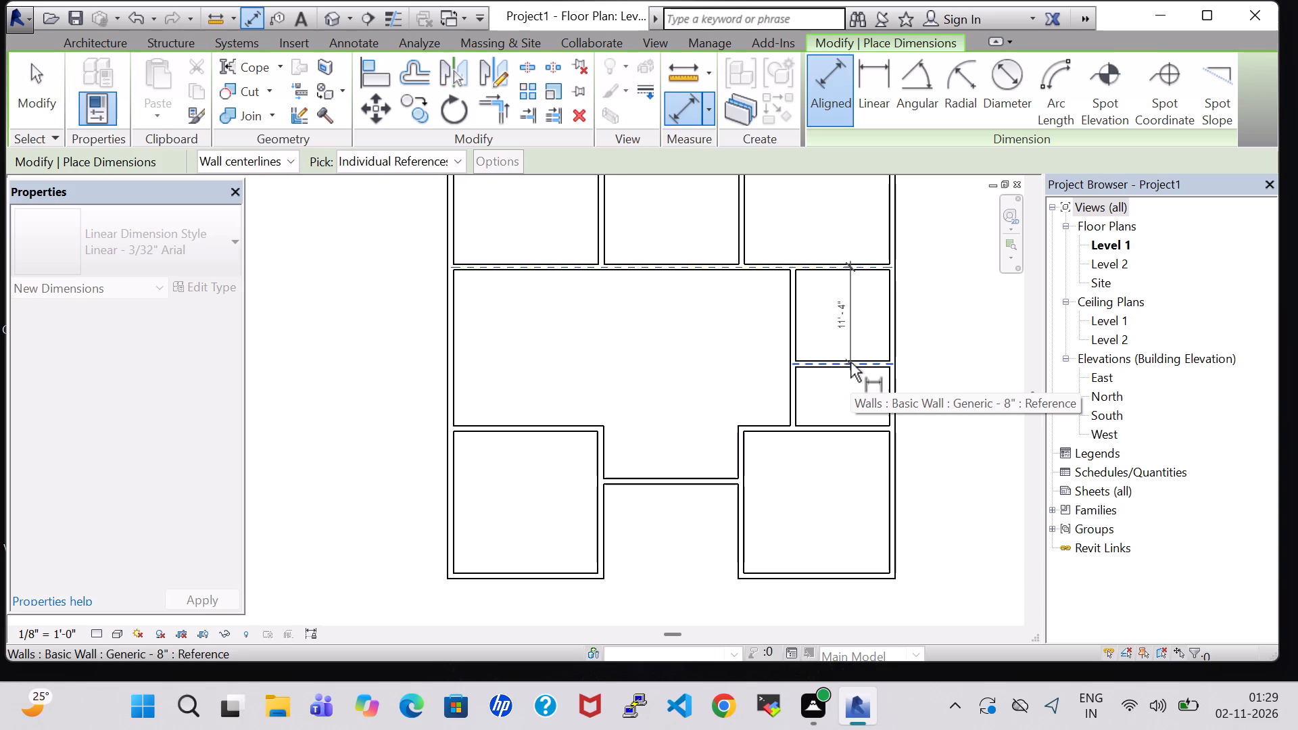
{"action": "key", "text": "Escape"}
{"action": "left_click", "coordinate": [798, 313]}
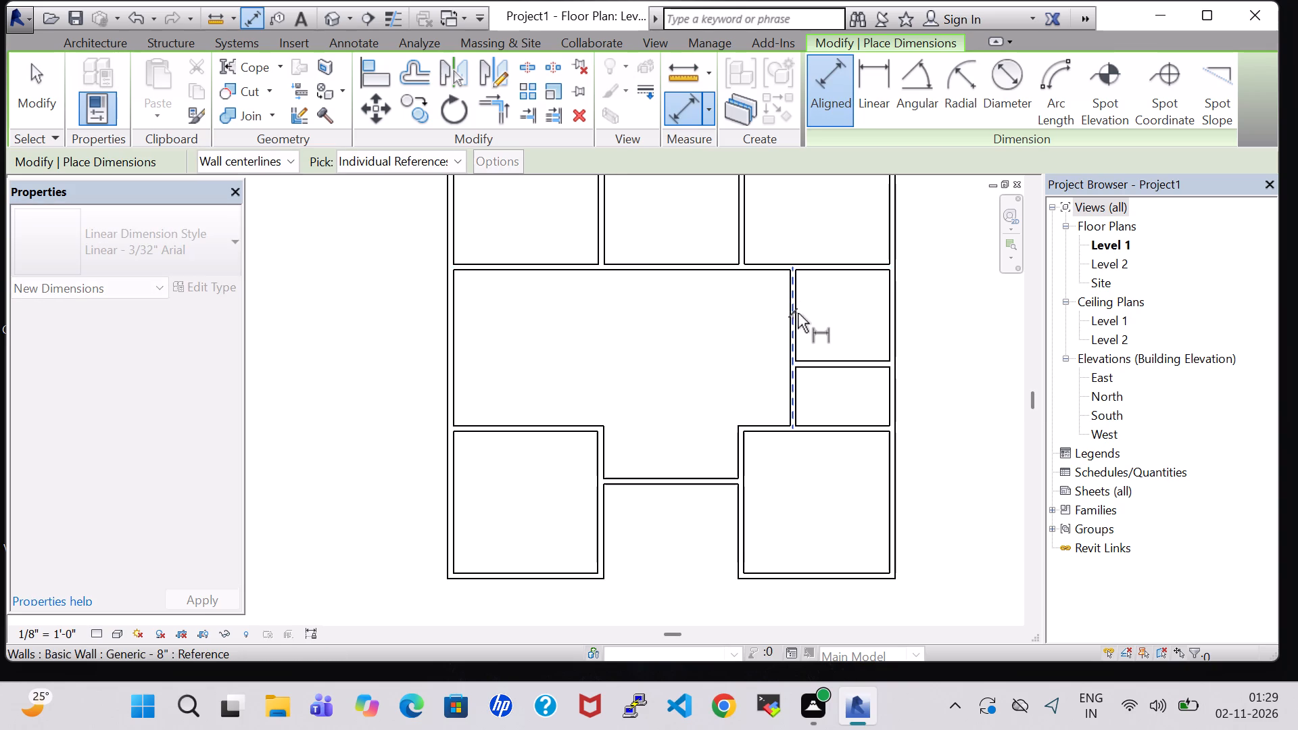
{"action": "left_click", "coordinate": [889, 316]}
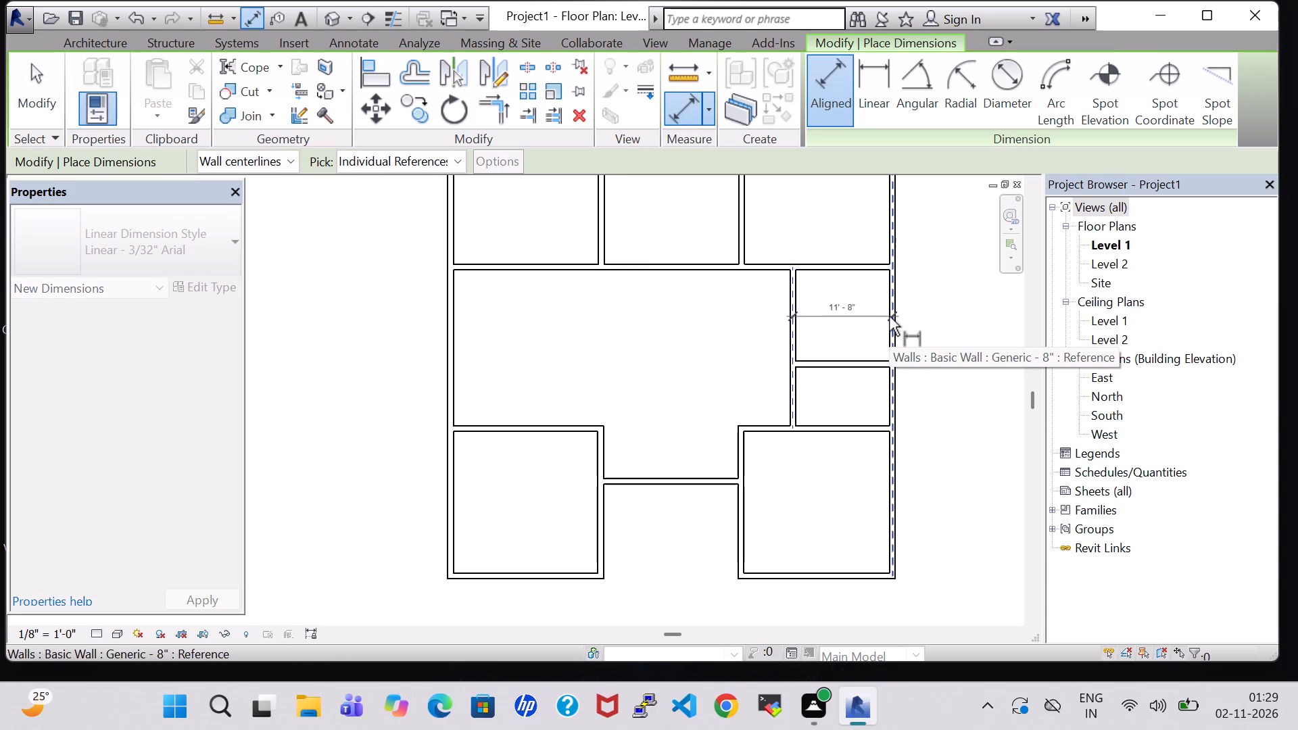
{"action": "key", "text": "Escape"}
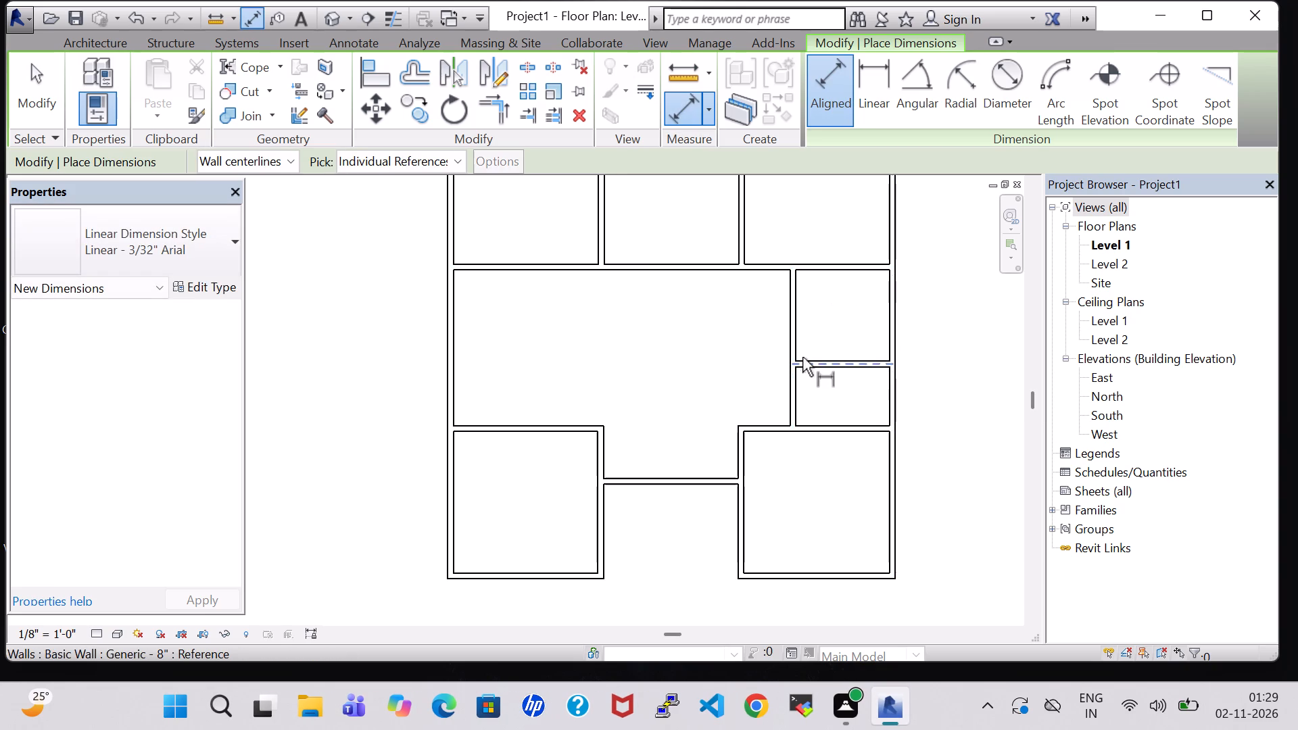
{"action": "left_click", "coordinate": [794, 389]}
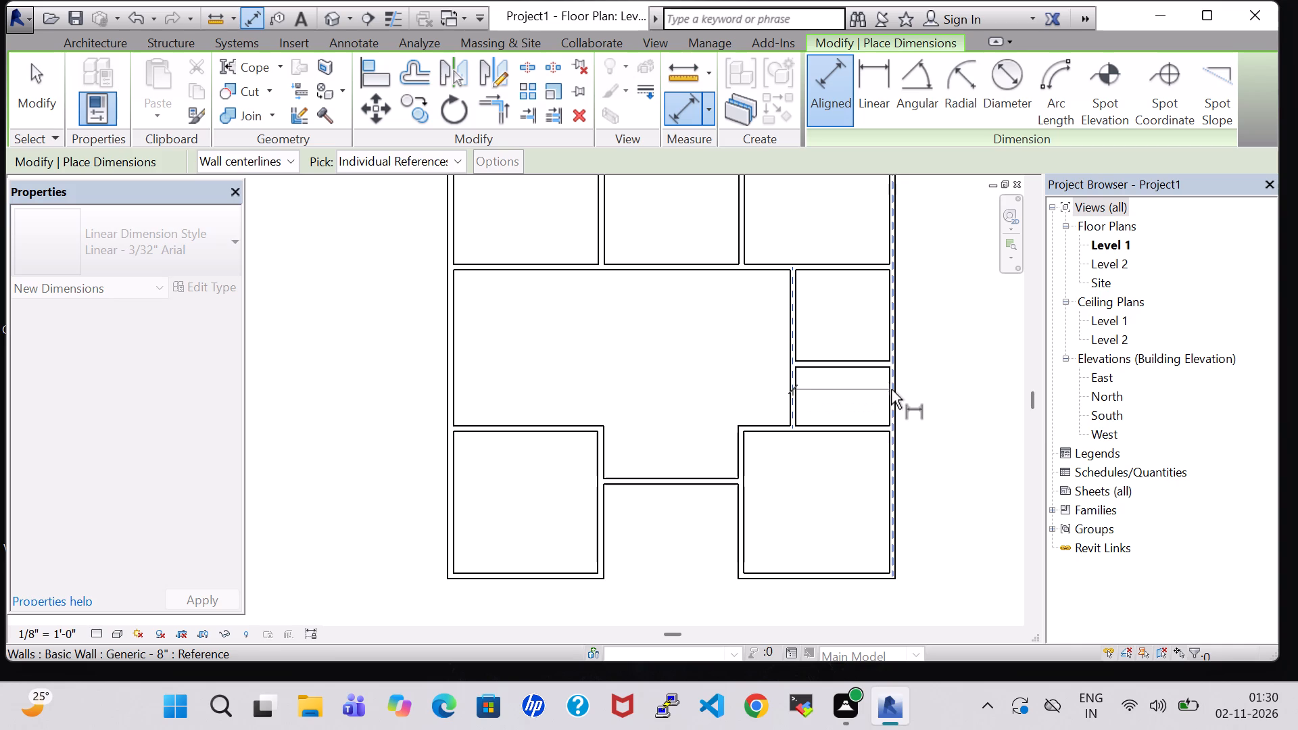
{"action": "left_click", "coordinate": [891, 389]}
{"action": "key", "text": "Escape"}
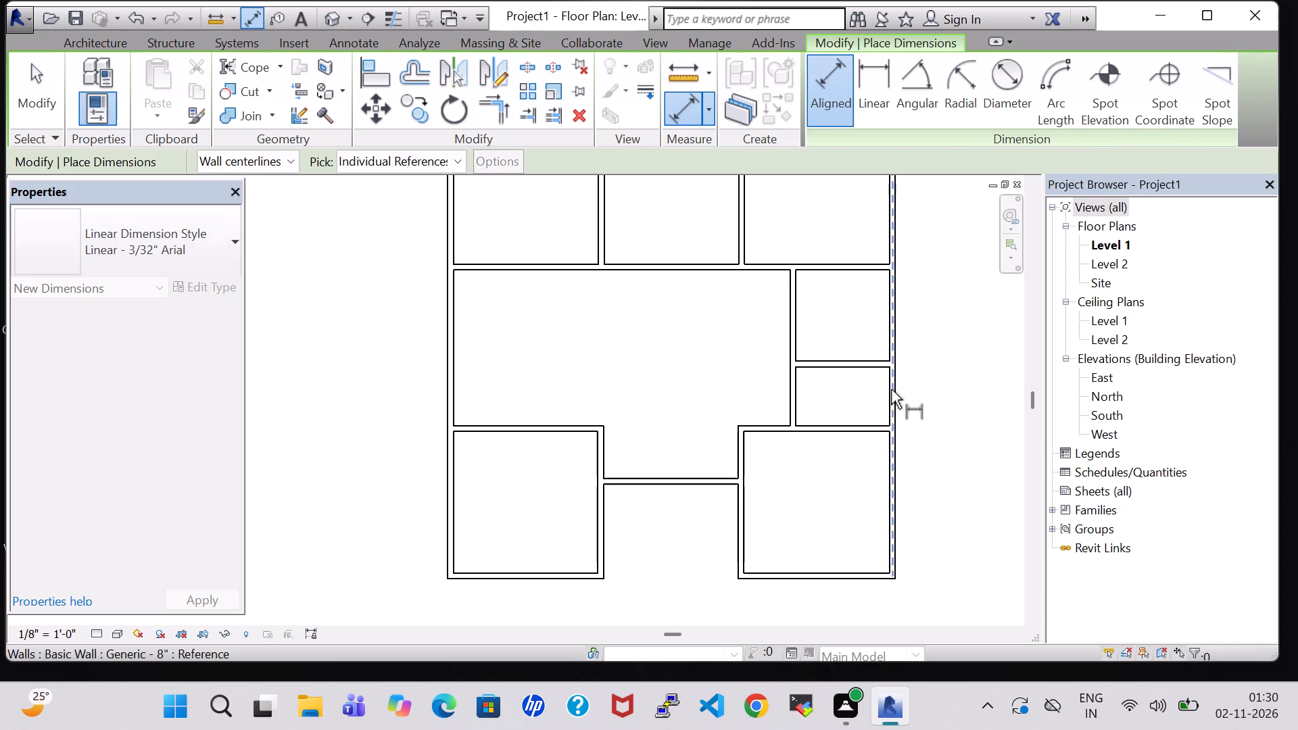
{"action": "key", "text": "Escape"}
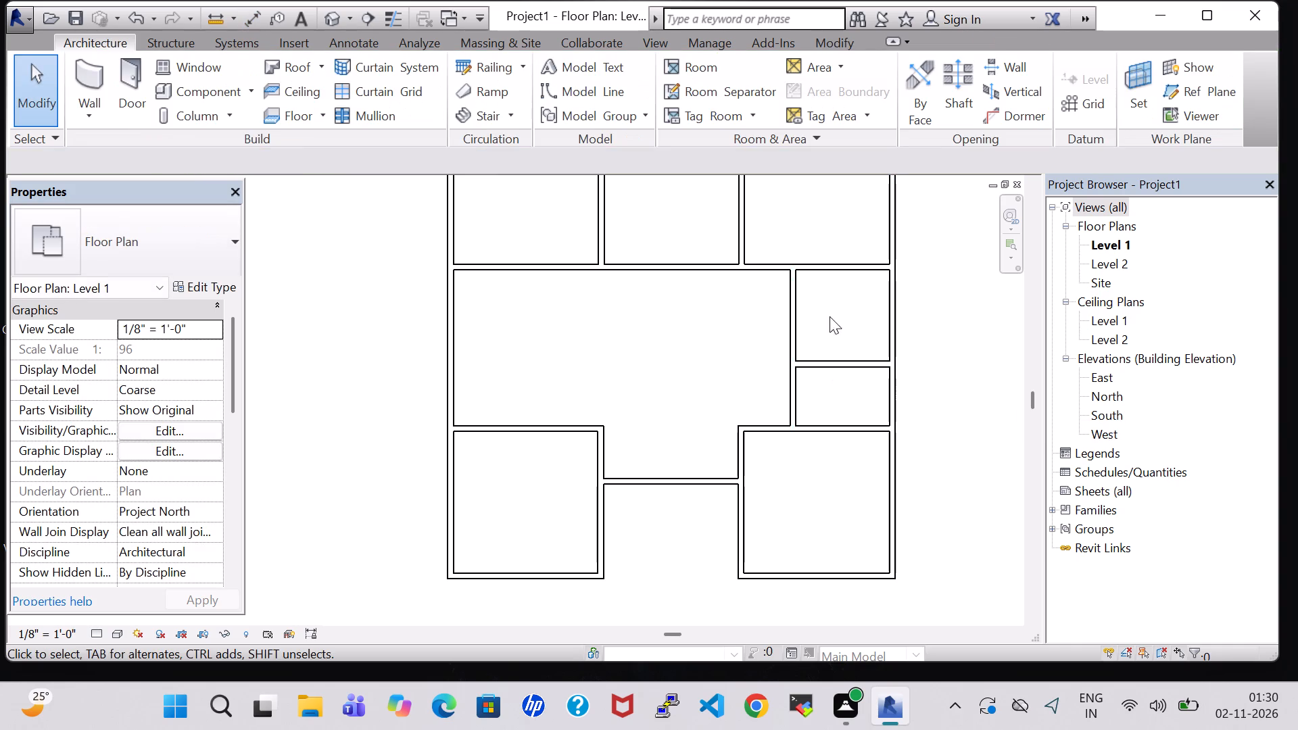
Recheck the north-south depth of the upper small eastern room with an aligned dimension.
{"action": "type", "text": "DI"}
{"action": "left_click", "coordinate": [844, 272]}
{"action": "left_click", "coordinate": [854, 362]}
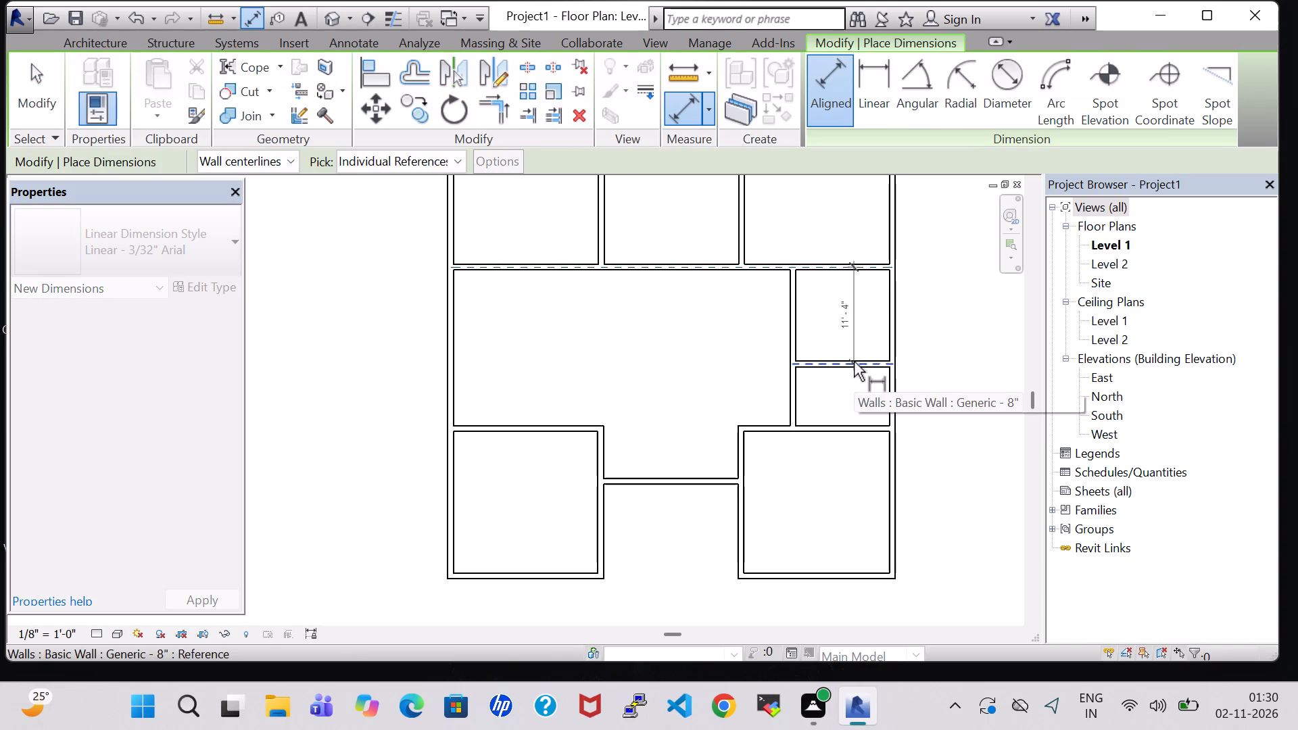
{"action": "key", "text": "Escape"}
{"action": "key", "text": "Escape"}
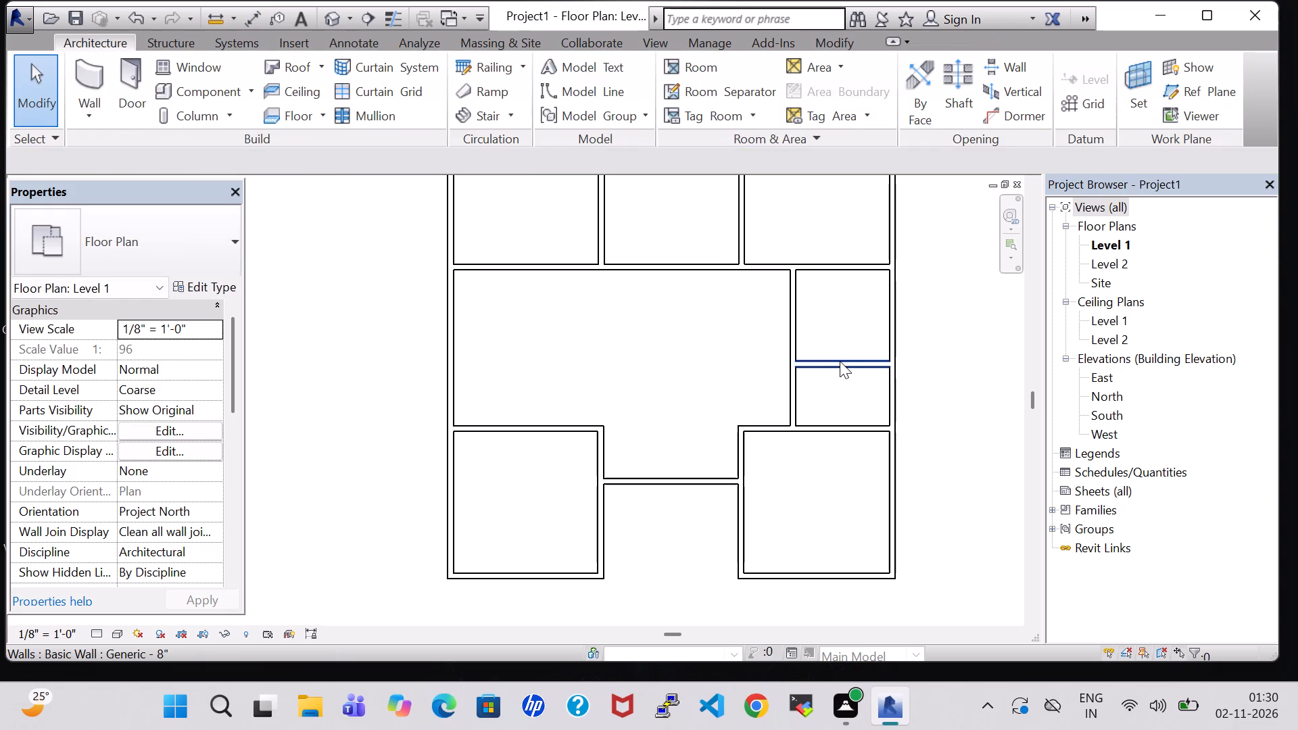
Nudge the partition between the two small eastern rooms slightly north so that their depths are closer to equal.
{"action": "left_click", "coordinate": [840, 361]}
{"action": "key", "text": "Up"}
{"action": "key", "text": "Up"}
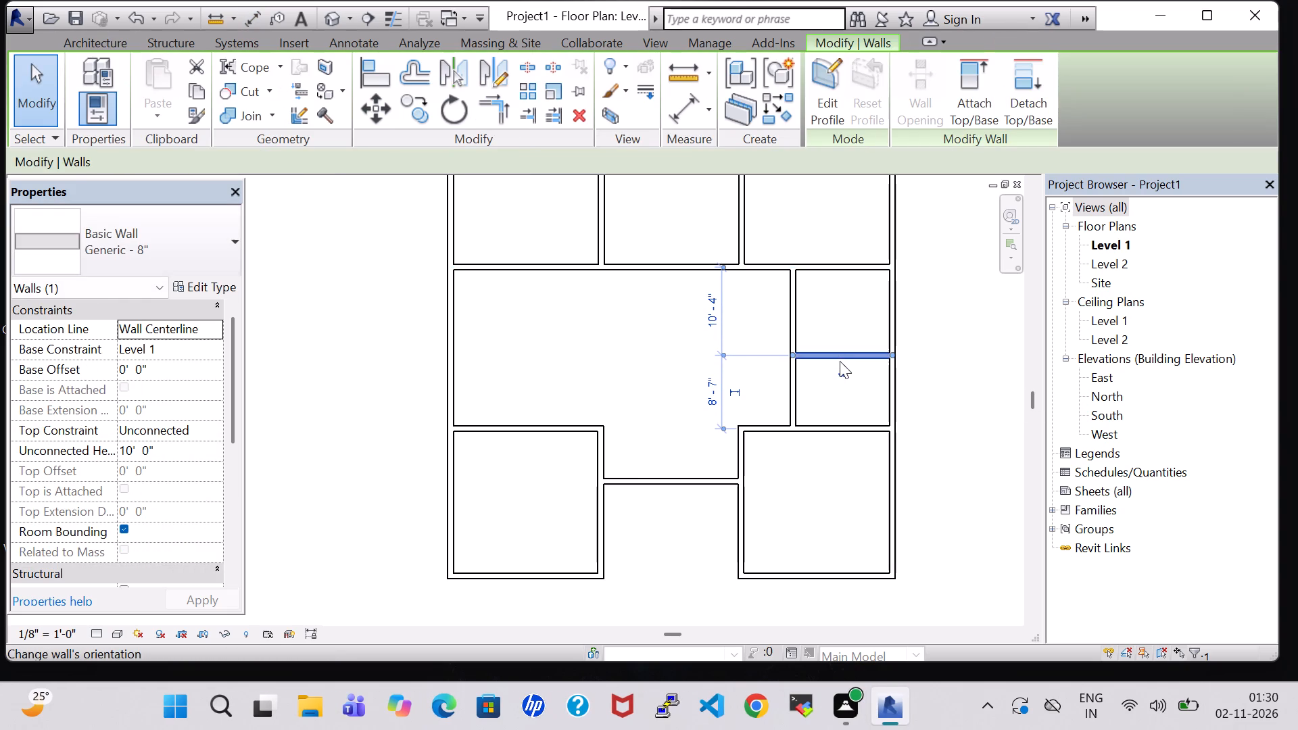
{"action": "key", "text": "Up"}
{"action": "left_click", "coordinate": [948, 379]}
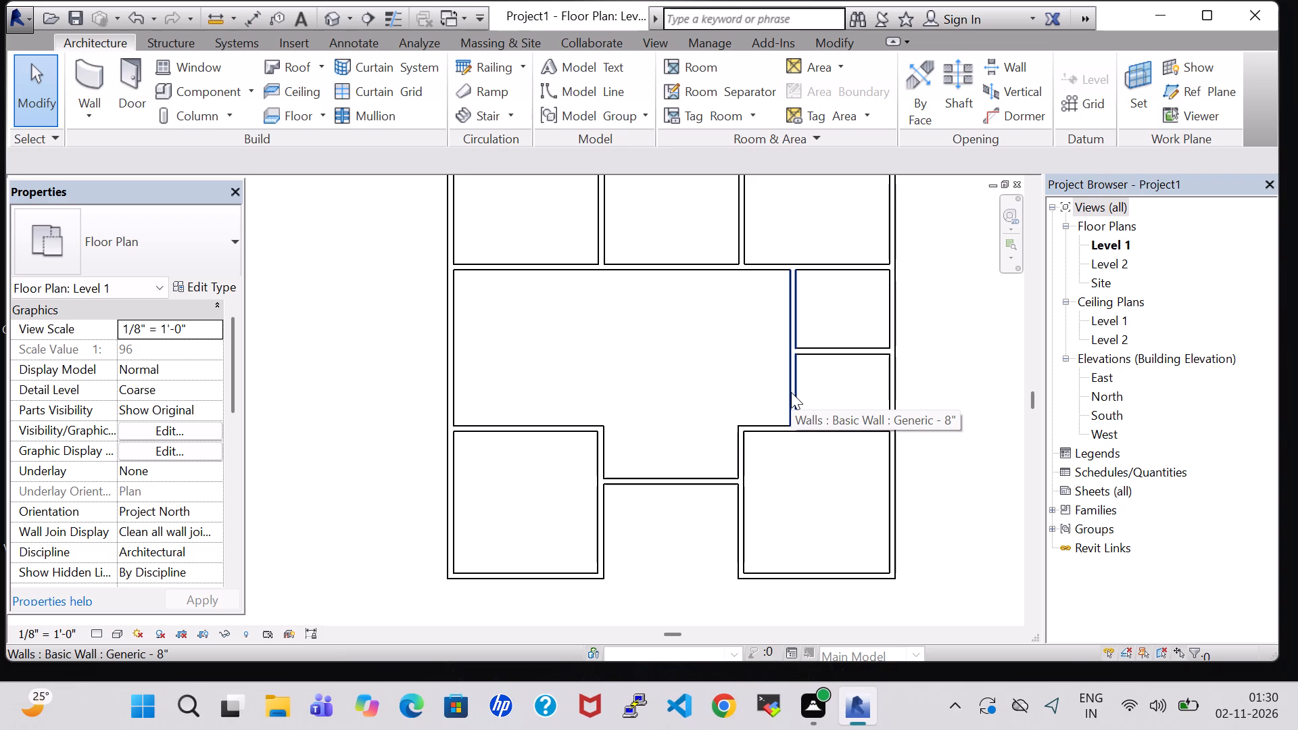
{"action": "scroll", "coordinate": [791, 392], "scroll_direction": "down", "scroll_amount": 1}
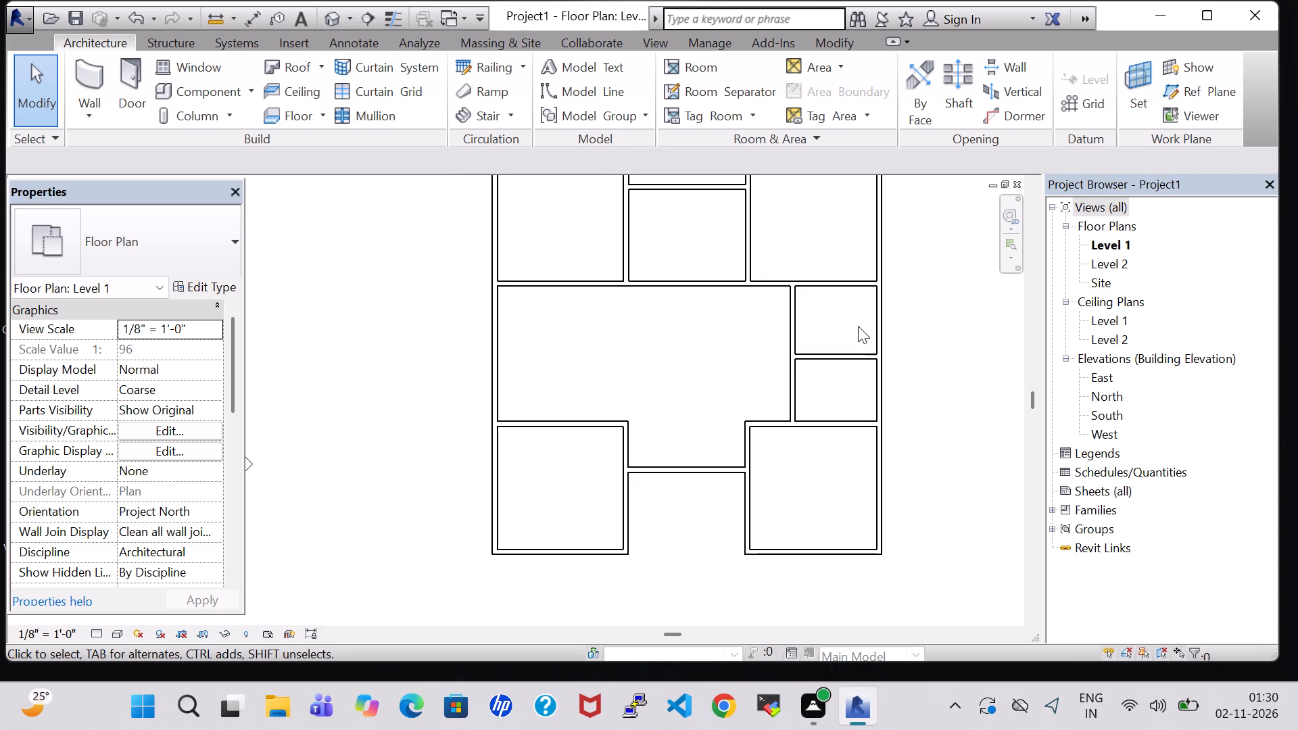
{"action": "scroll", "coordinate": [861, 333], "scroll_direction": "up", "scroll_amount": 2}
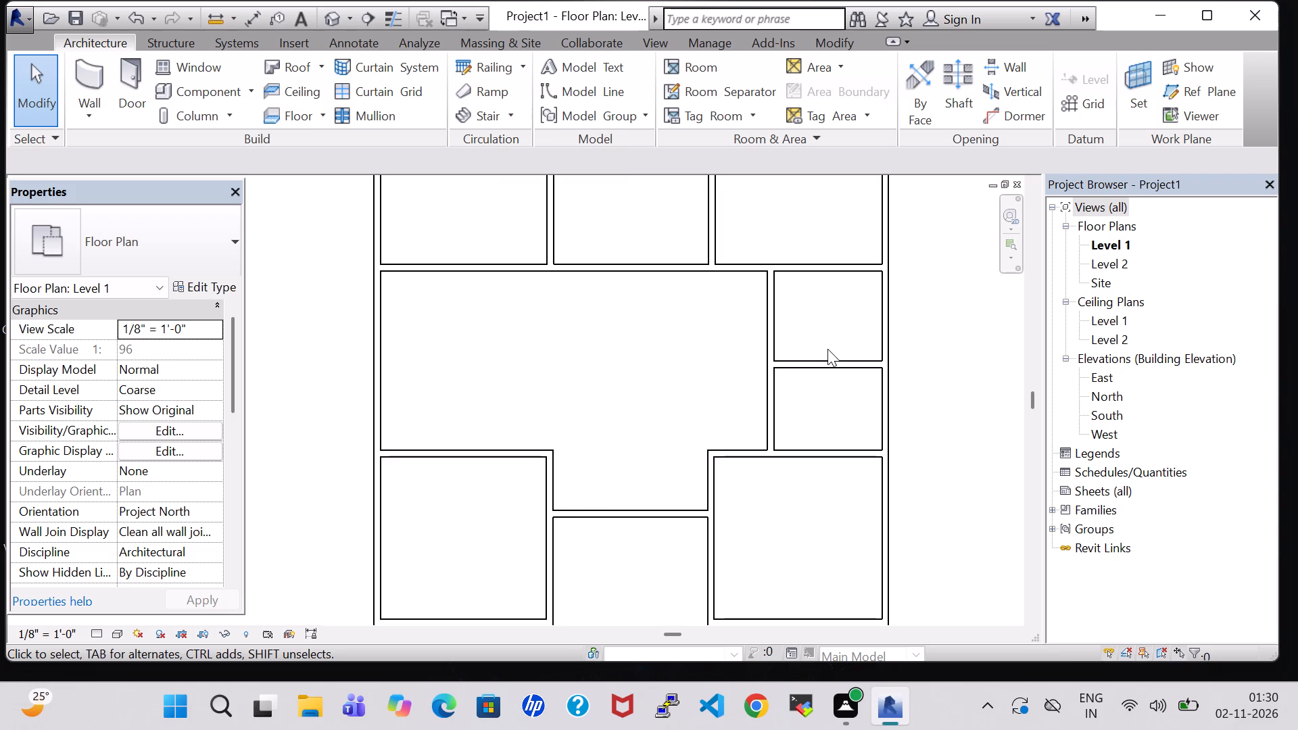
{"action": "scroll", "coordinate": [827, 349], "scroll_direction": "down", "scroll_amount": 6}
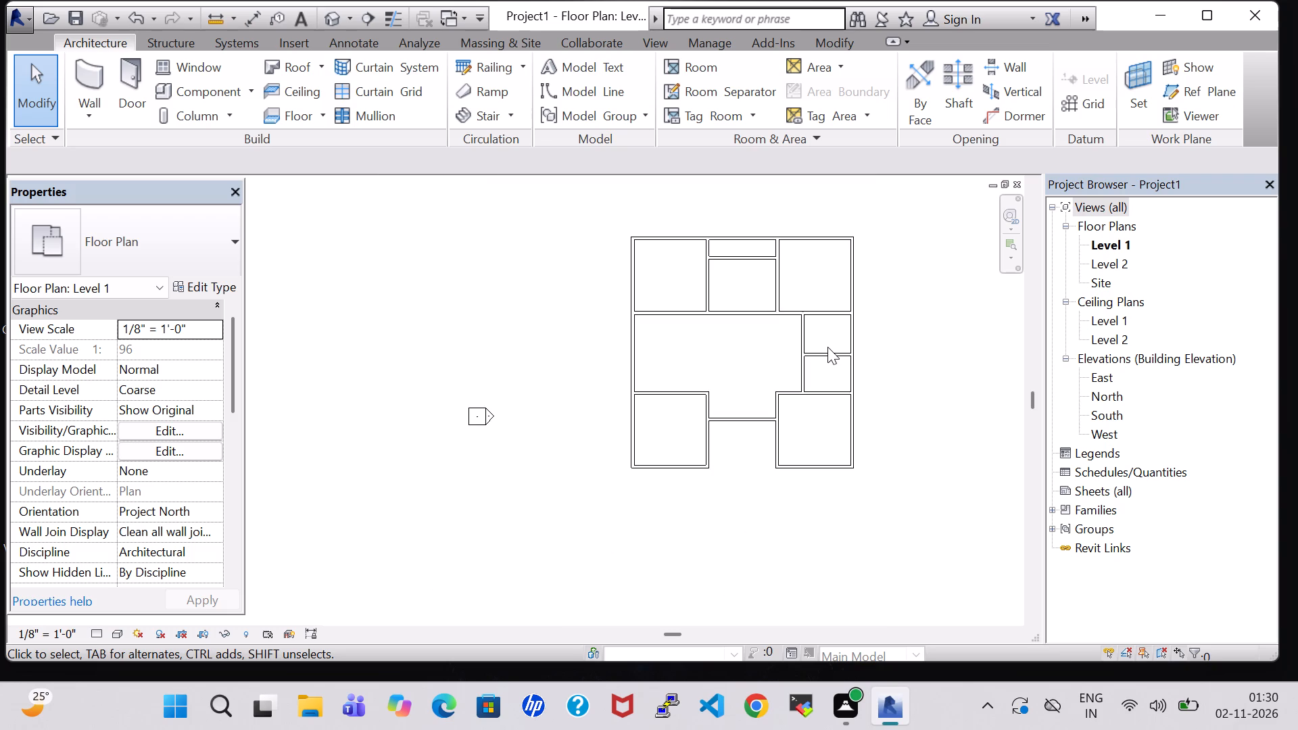
Duplicate the Generic - 8" type of the short east-west partition between the north-central rooms as a new wall type named INNER 6".
{"action": "middle_click_drag", "start_coordinate": [827, 347], "coordinate": [853, 439]}
{"action": "scroll", "coordinate": [853, 439], "scroll_direction": "down", "scroll_amount": 2}
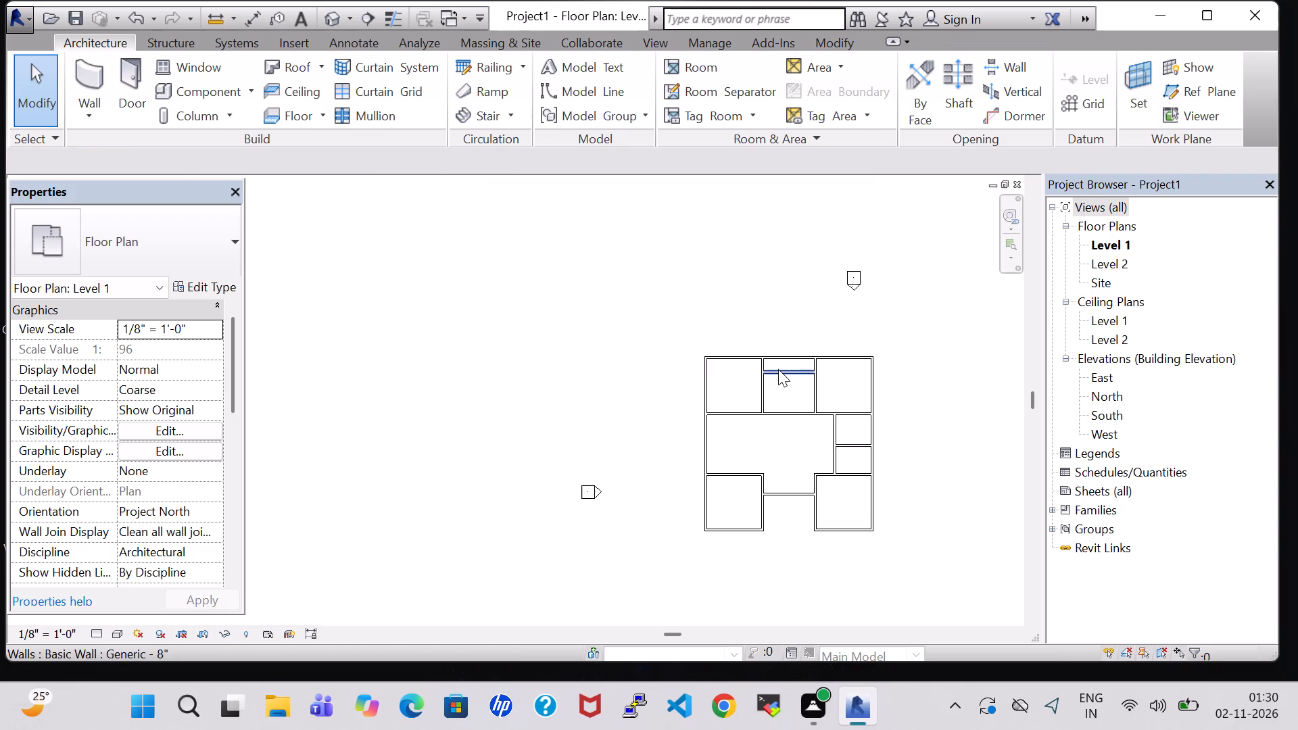
{"action": "left_click", "coordinate": [778, 369]}
{"action": "left_click", "coordinate": [203, 287]}
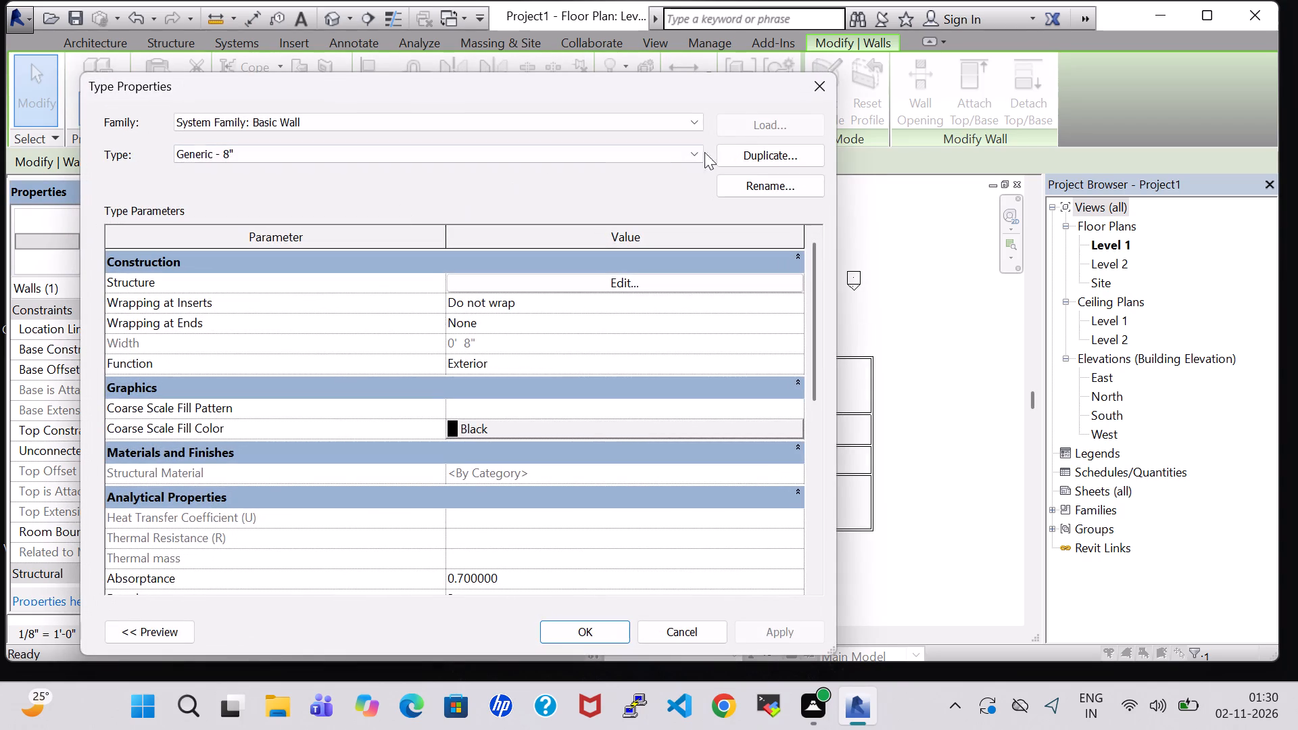
{"action": "left_click", "coordinate": [774, 150]}
{"action": "key", "text": "BackSpace"}
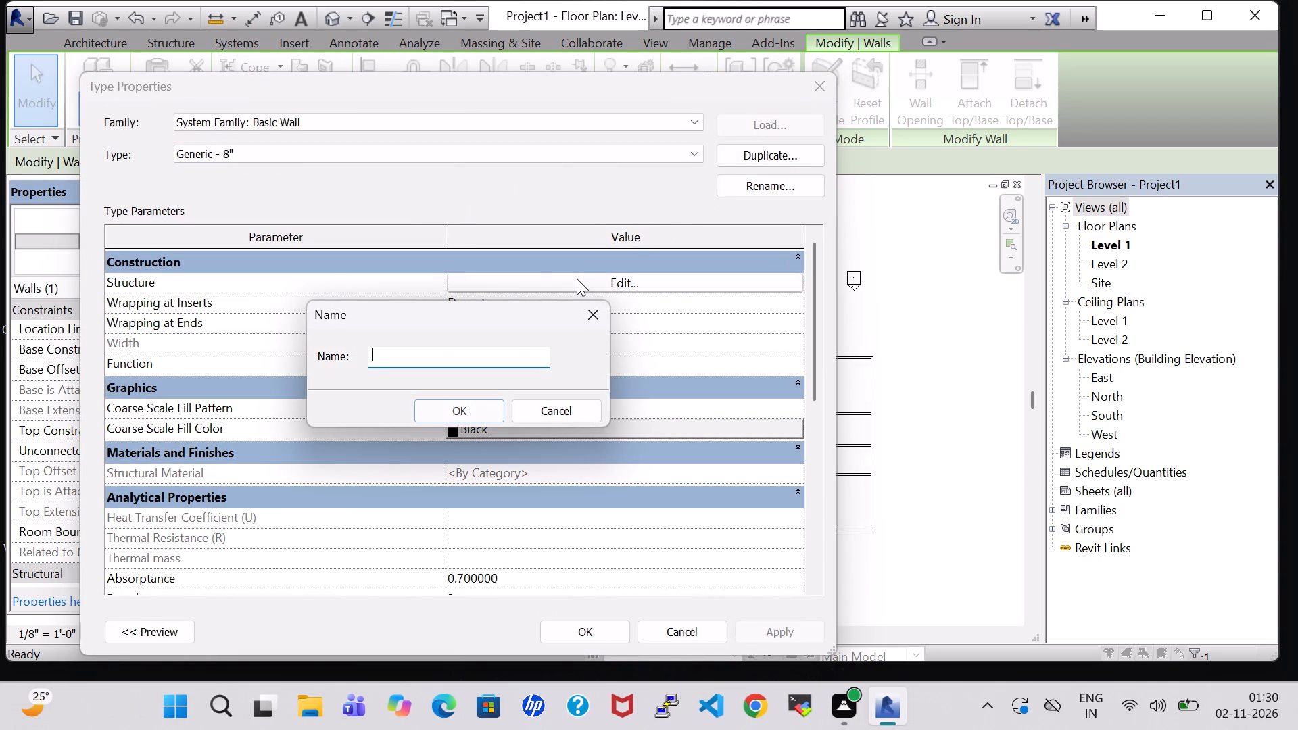
{"action": "type", "text": "INNER 6"}
{"action": "key", "text": "shift+quotedbl"}
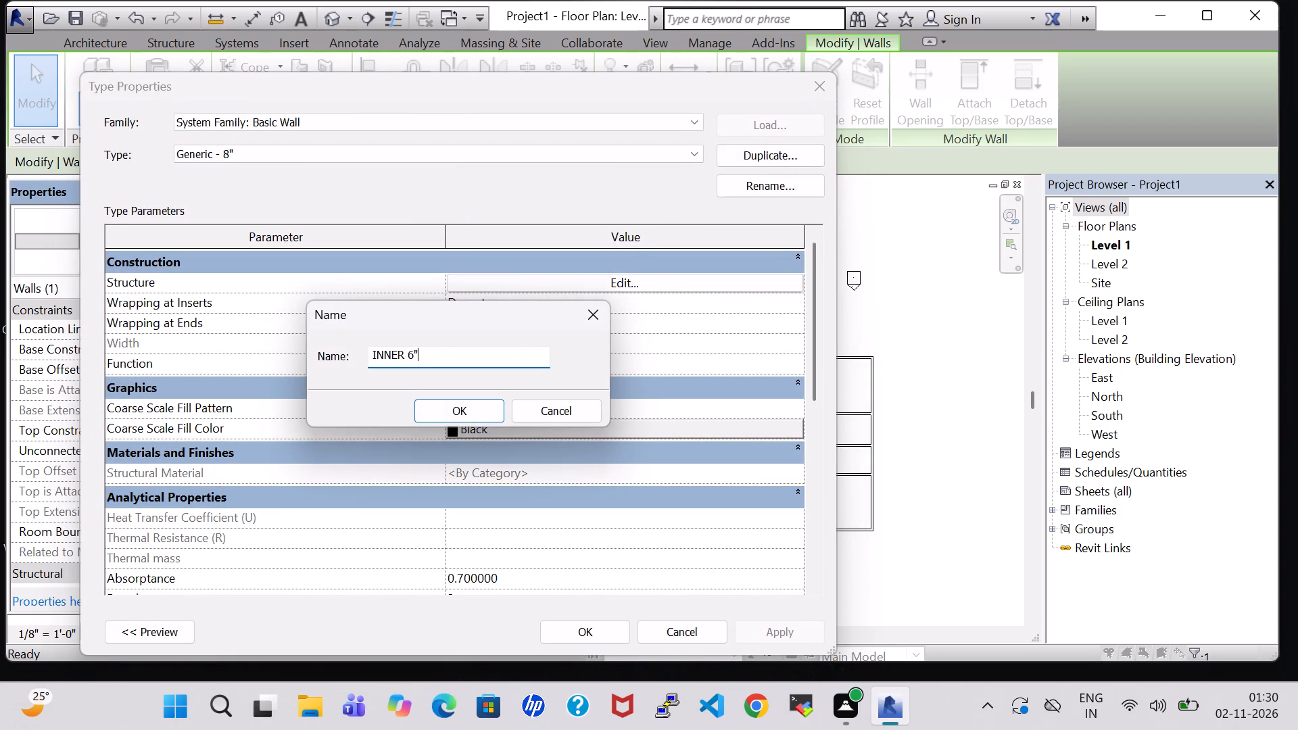
{"action": "key", "text": "Return"}
Set the structure layer thickness of the INNER 6" wall type to 6" and apply it to the selected partition.
{"action": "left_click", "coordinate": [631, 287]}
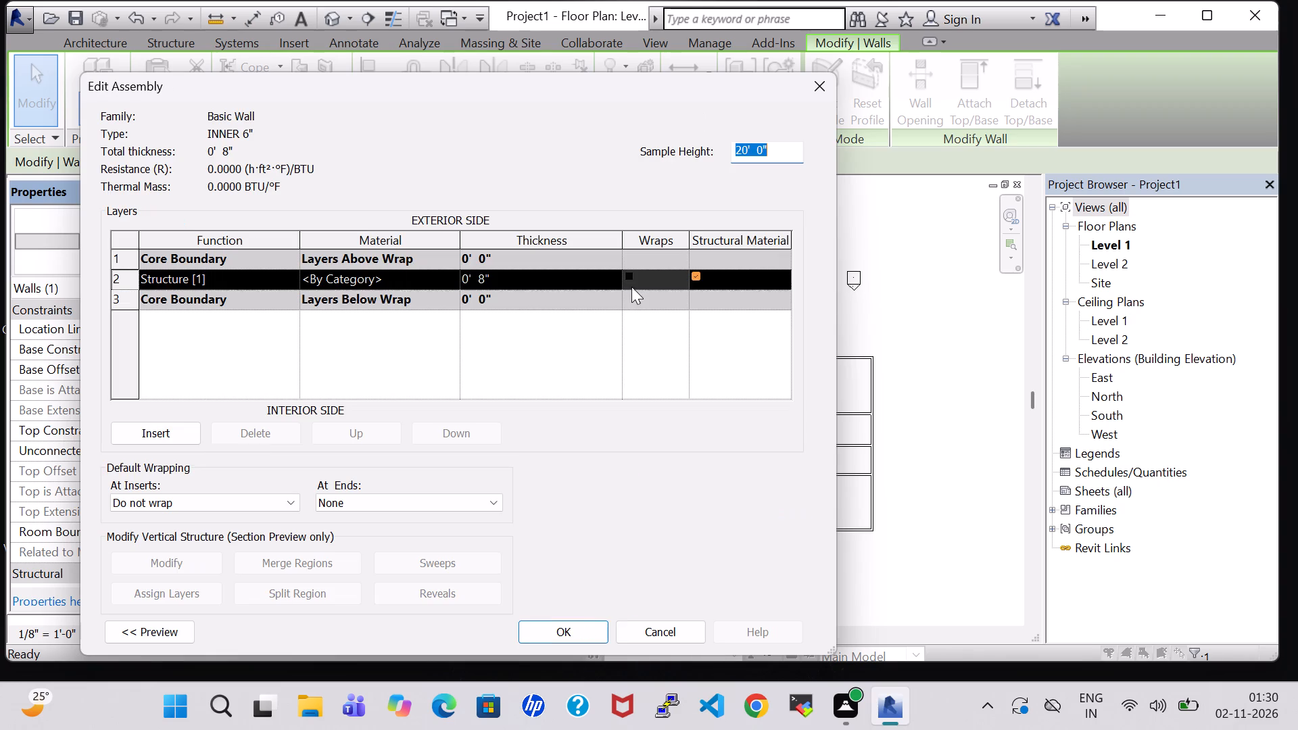
{"action": "left_click", "coordinate": [484, 276]}
{"action": "left_click", "coordinate": [484, 276]}
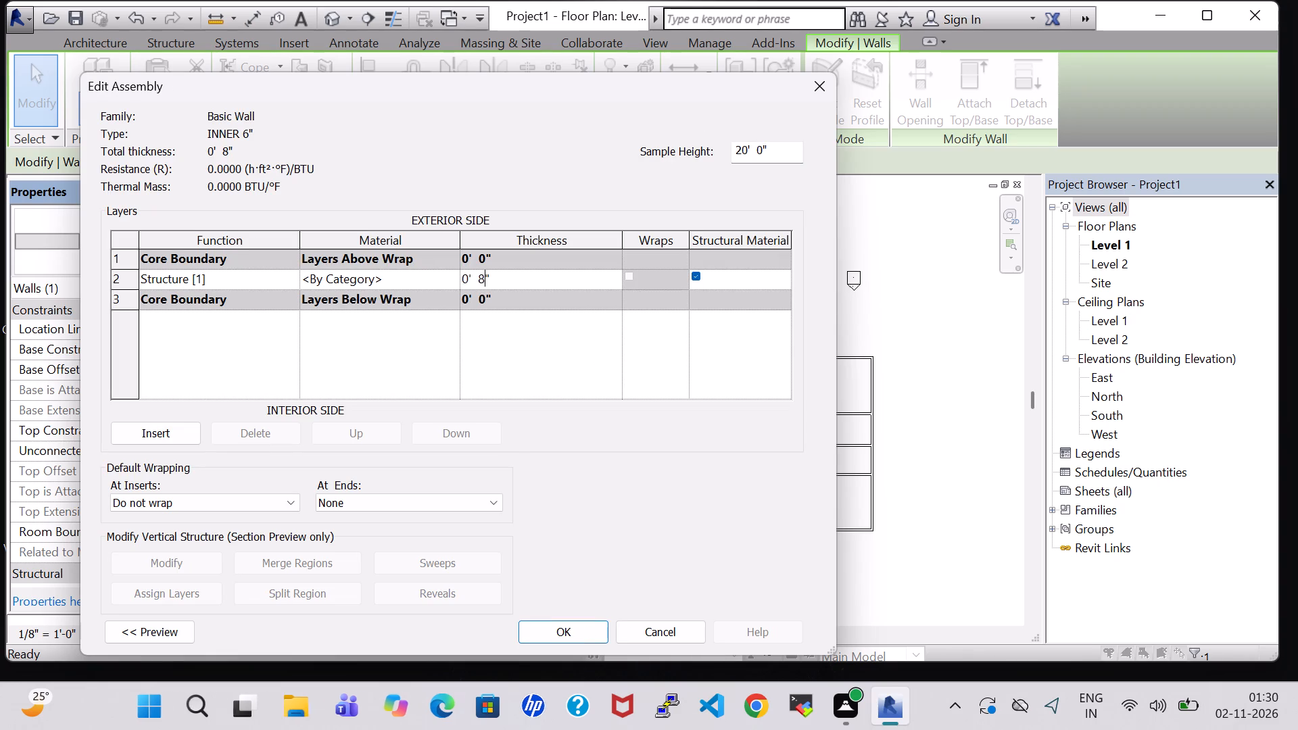
{"action": "key", "text": "BackSpace"}
{"action": "key", "text": "6"}
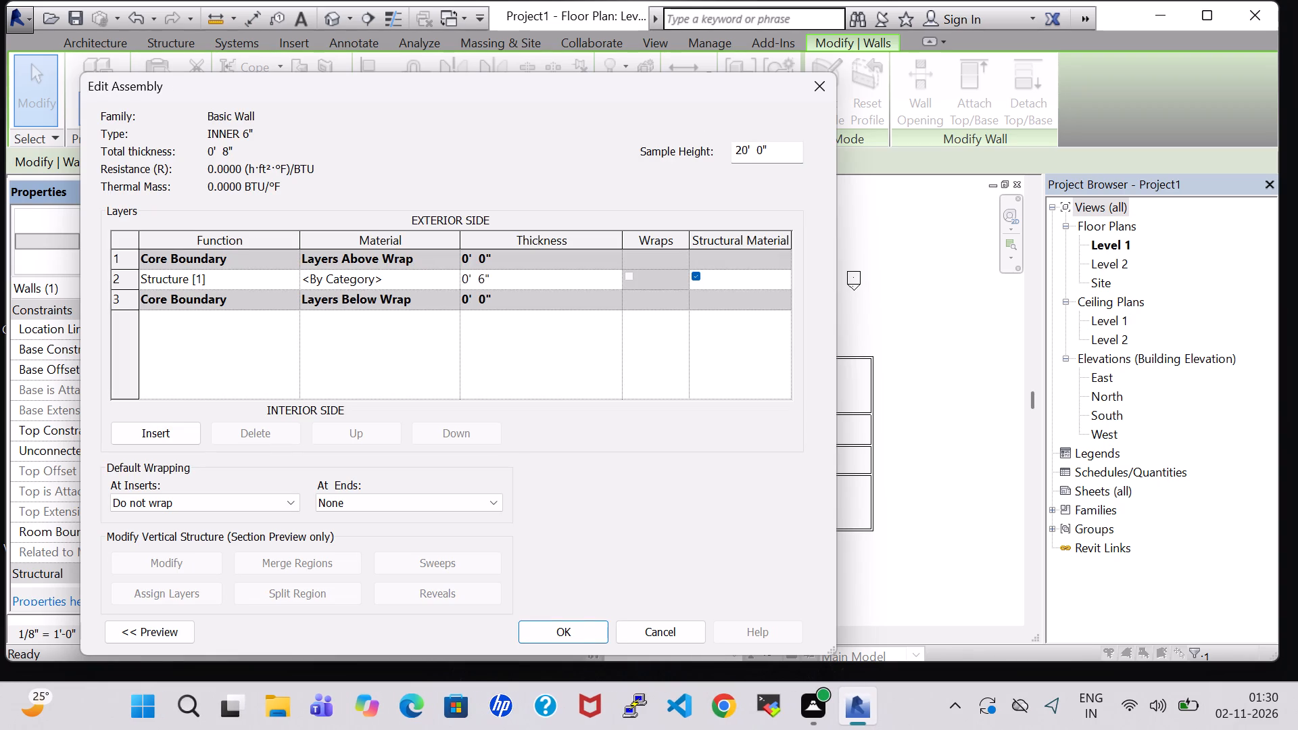
{"action": "left_click", "coordinate": [571, 627]}
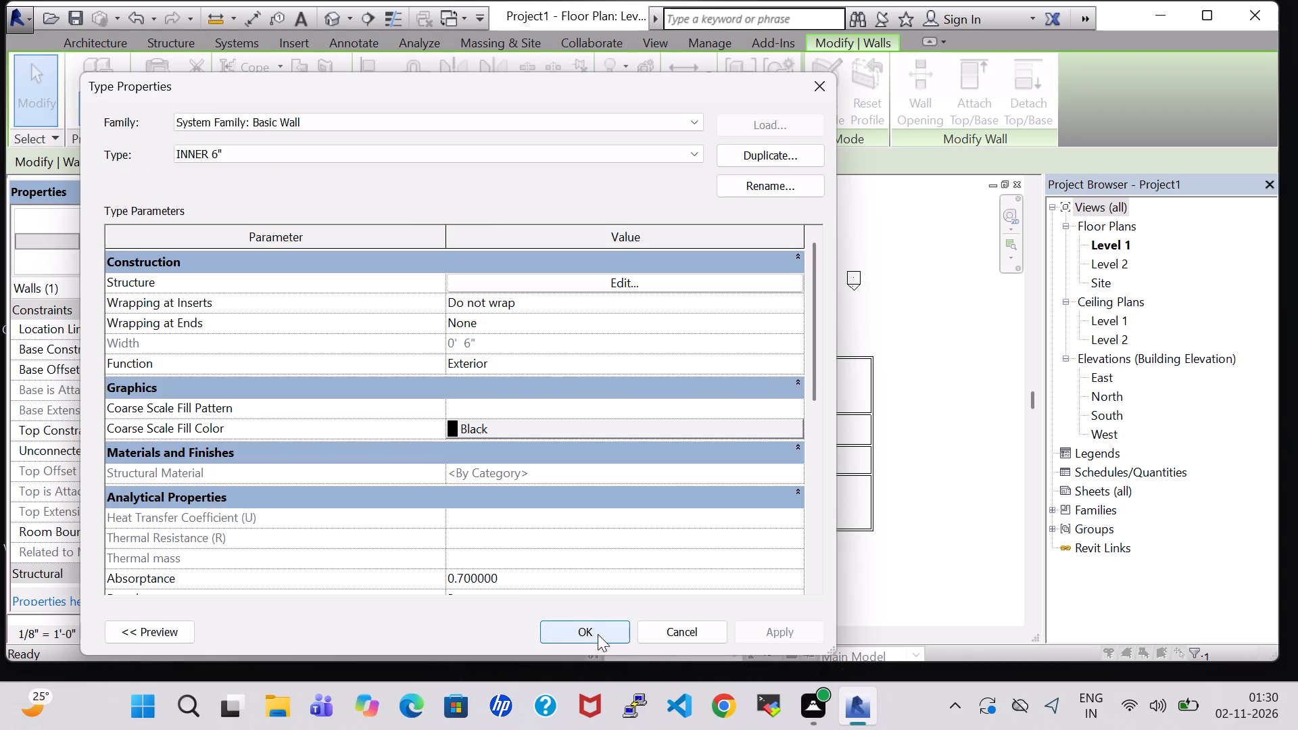
{"action": "left_click", "coordinate": [598, 635]}
{"action": "left_click", "coordinate": [893, 482]}
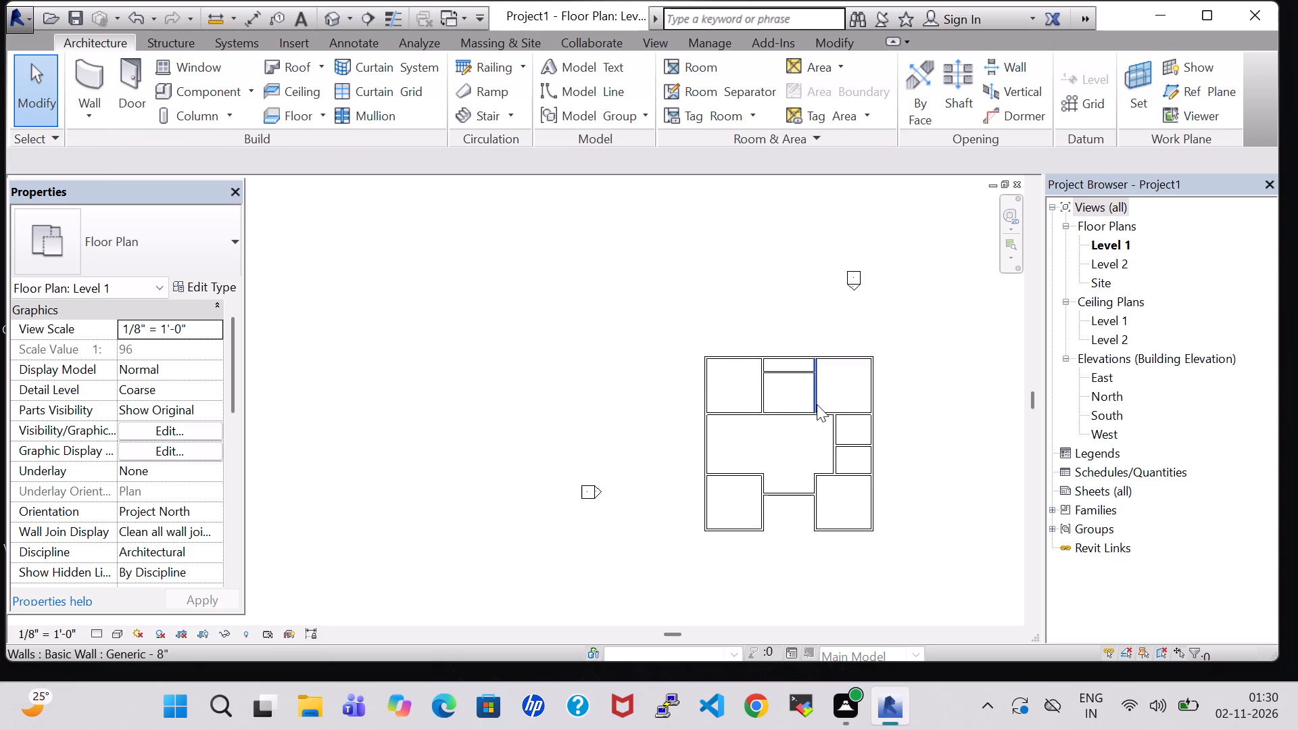
Change the two north-south walls flanking the north-central rooms and the long east-west partition to the INNER 6" type.
{"action": "scroll", "coordinate": [817, 404], "scroll_direction": "up", "scroll_amount": 7}
{"action": "double_click", "coordinate": [678, 348]}
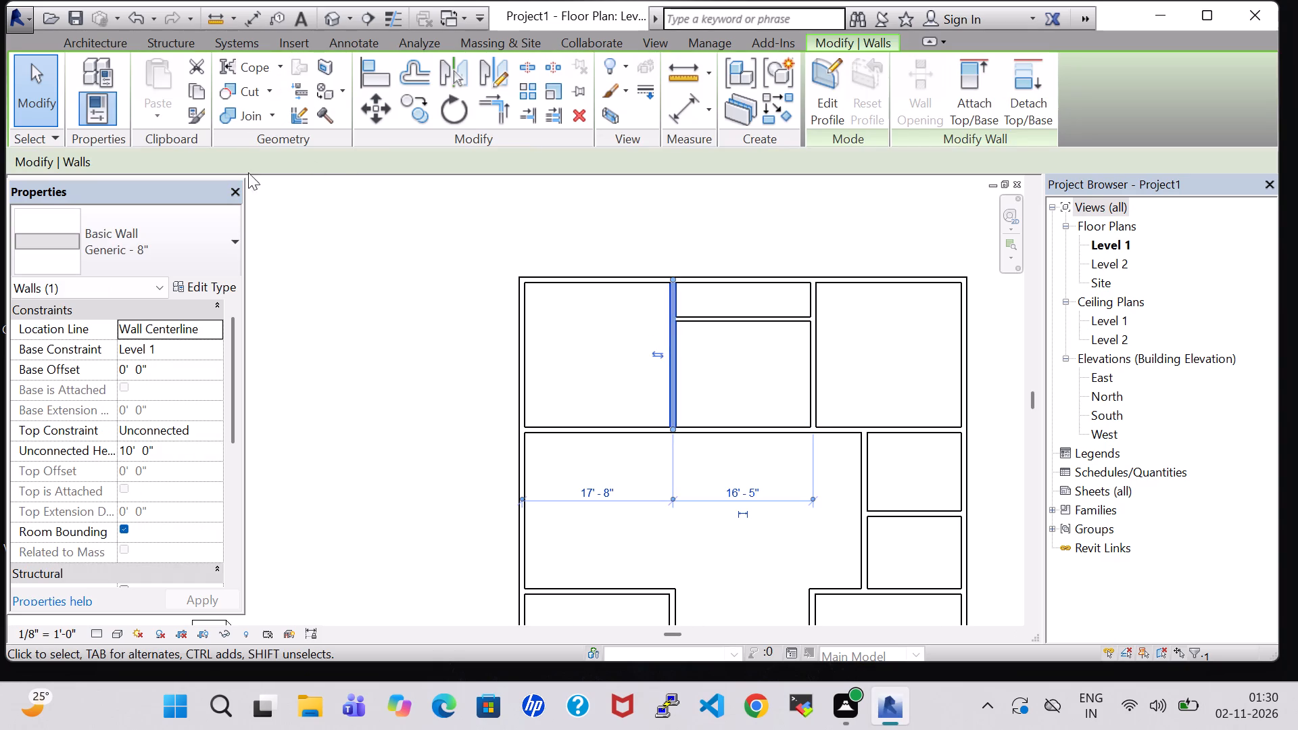
{"action": "left_click", "coordinate": [208, 236]}
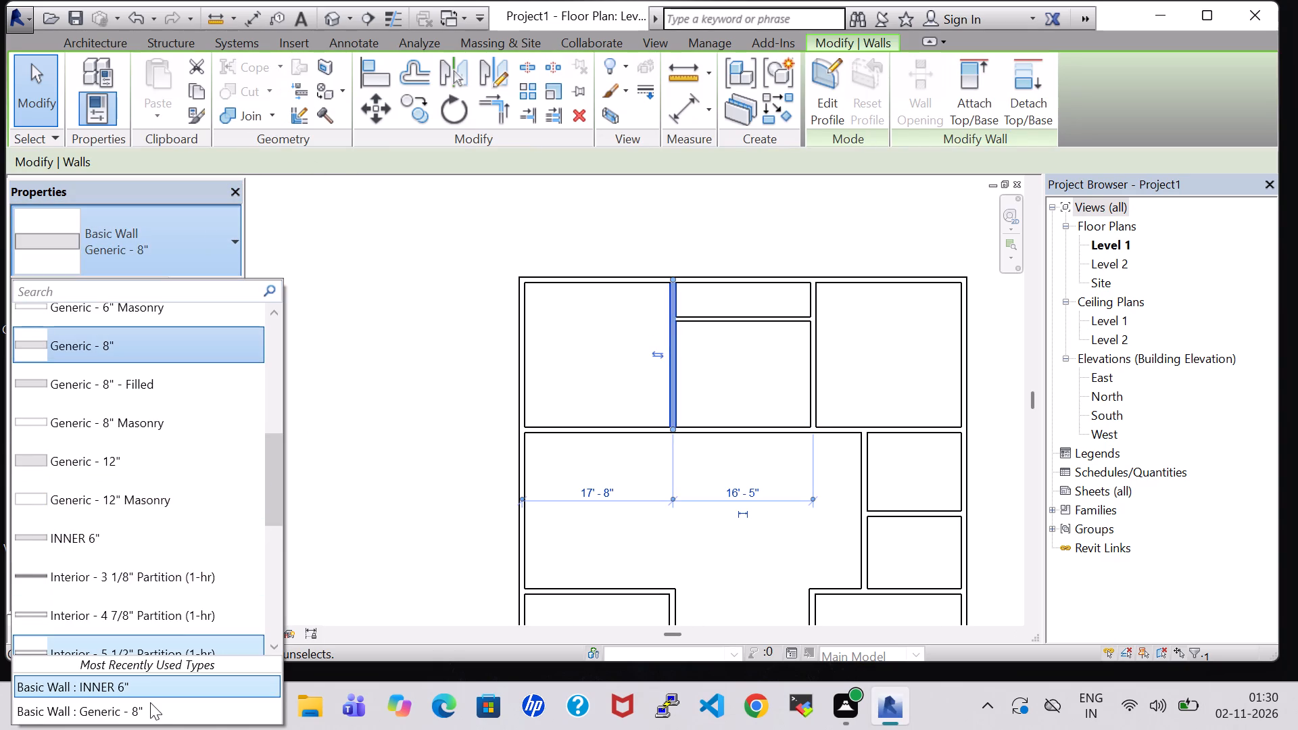
{"action": "left_click", "coordinate": [144, 691]}
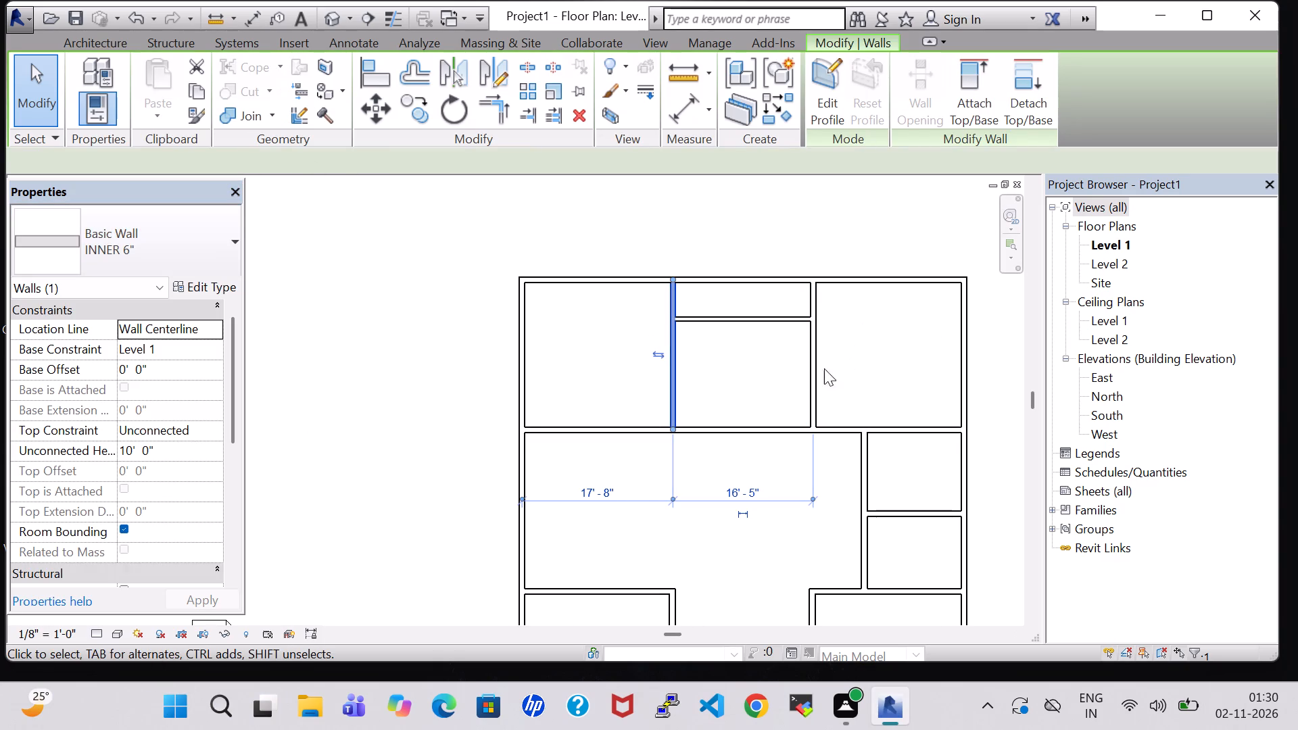
{"action": "left_click", "coordinate": [810, 374]}
{"action": "left_click", "coordinate": [158, 260]}
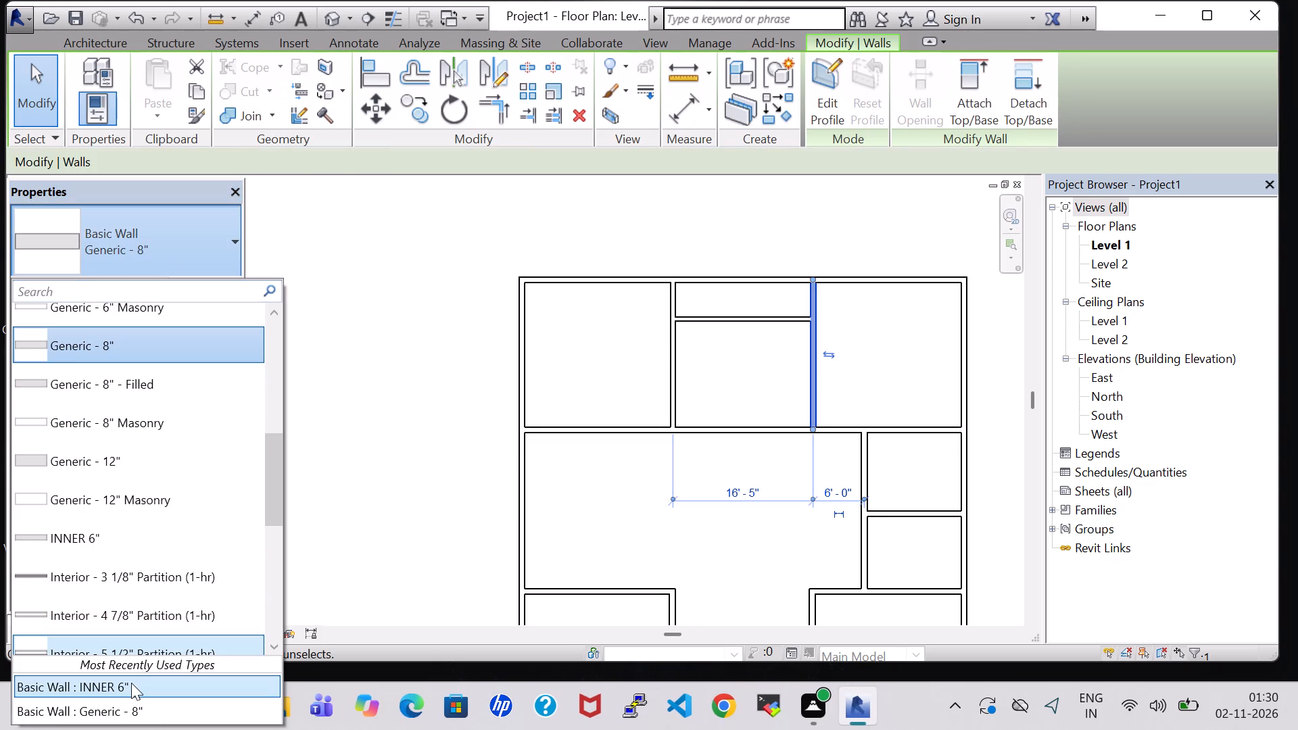
{"action": "left_click", "coordinate": [131, 683]}
{"action": "left_click", "coordinate": [604, 427]}
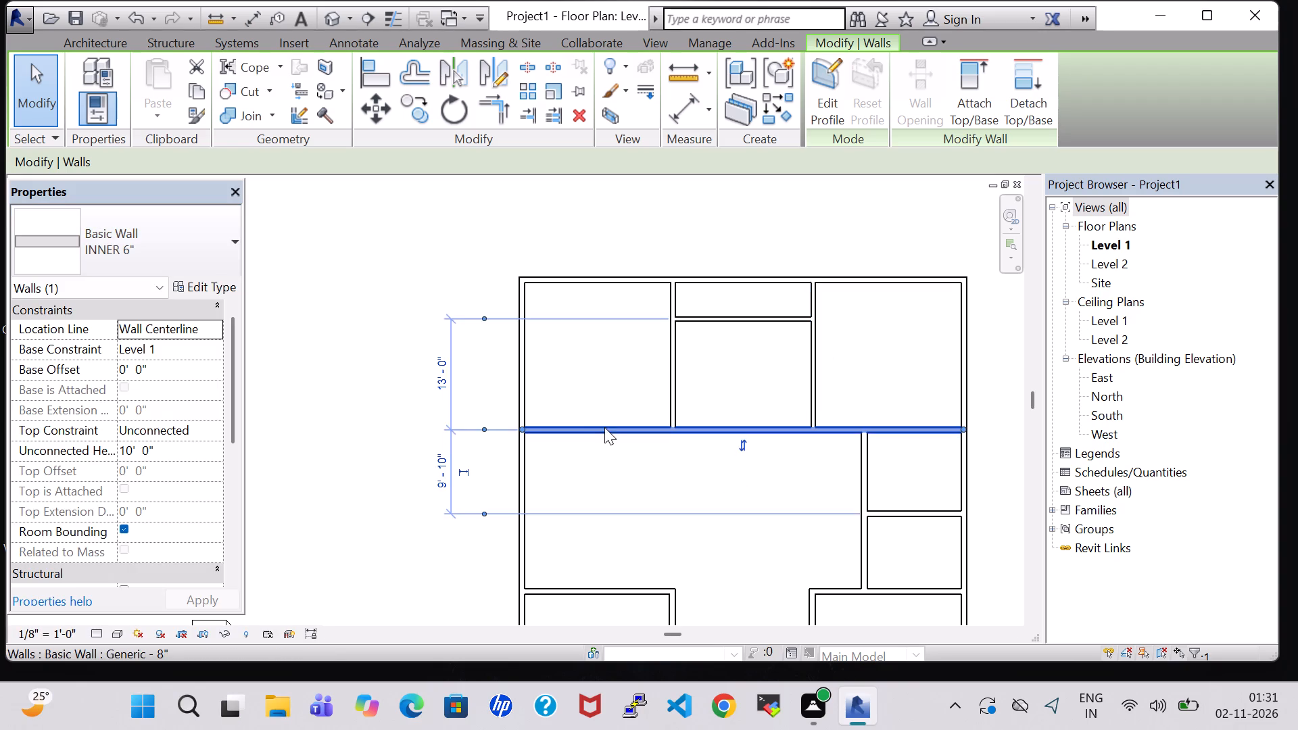
{"action": "left_click", "coordinate": [167, 261]}
{"action": "left_click", "coordinate": [152, 680]}
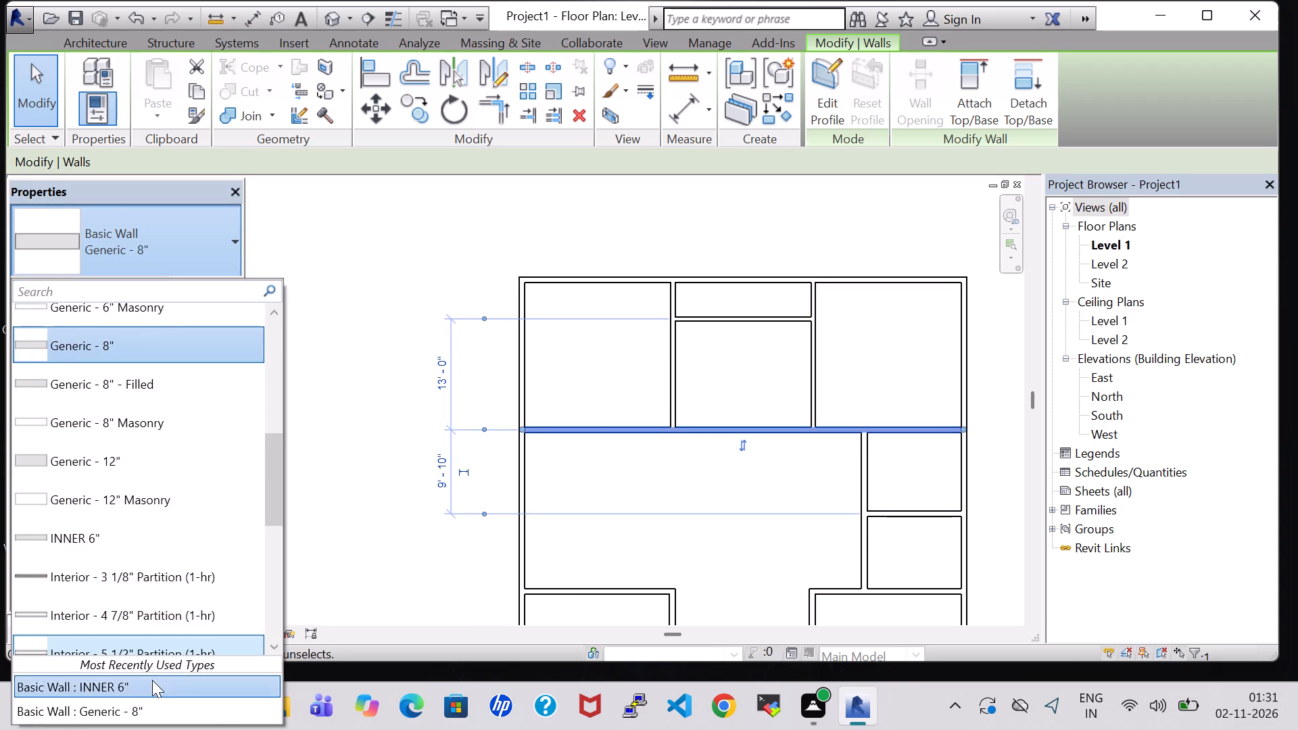
{"action": "left_click", "coordinate": [691, 463]}
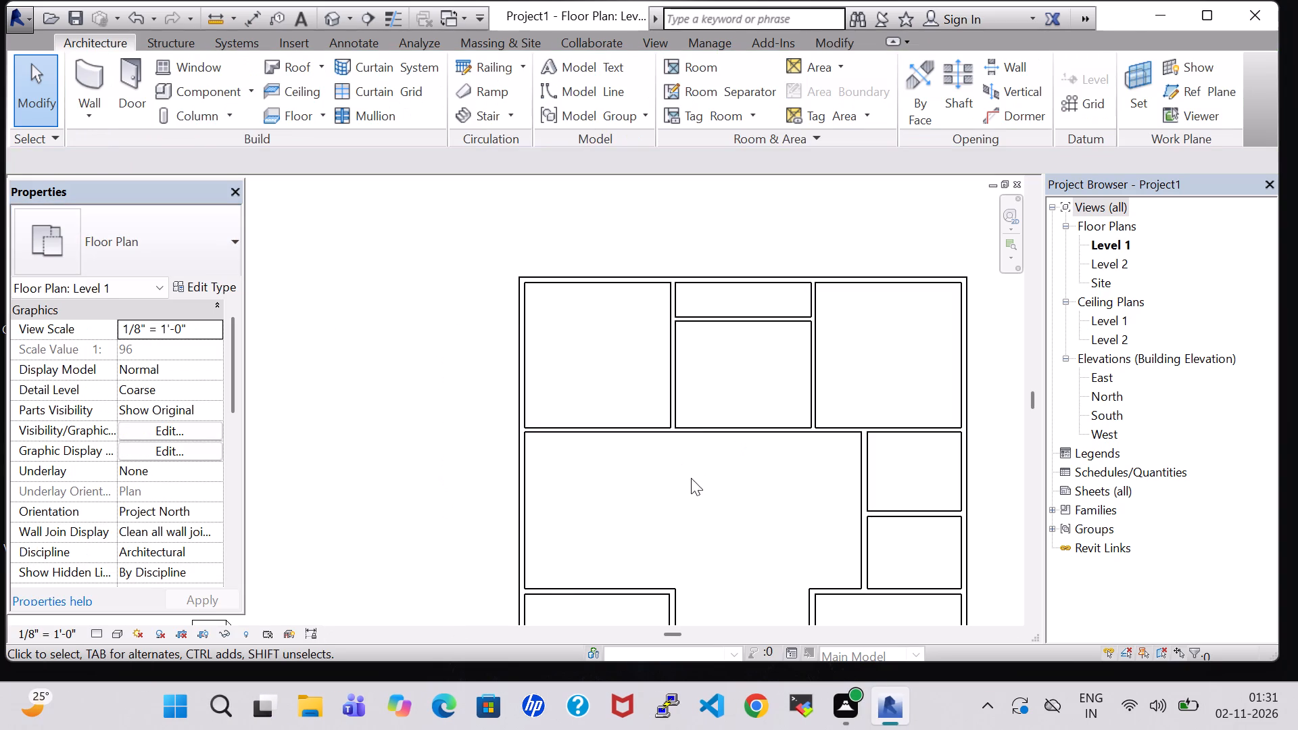
Change the west wall of the small eastern rooms and the partition between those rooms to the INNER 6" type.
{"action": "scroll", "coordinate": [691, 479], "scroll_direction": "down", "scroll_amount": 1}
{"action": "left_click", "coordinate": [842, 474]}
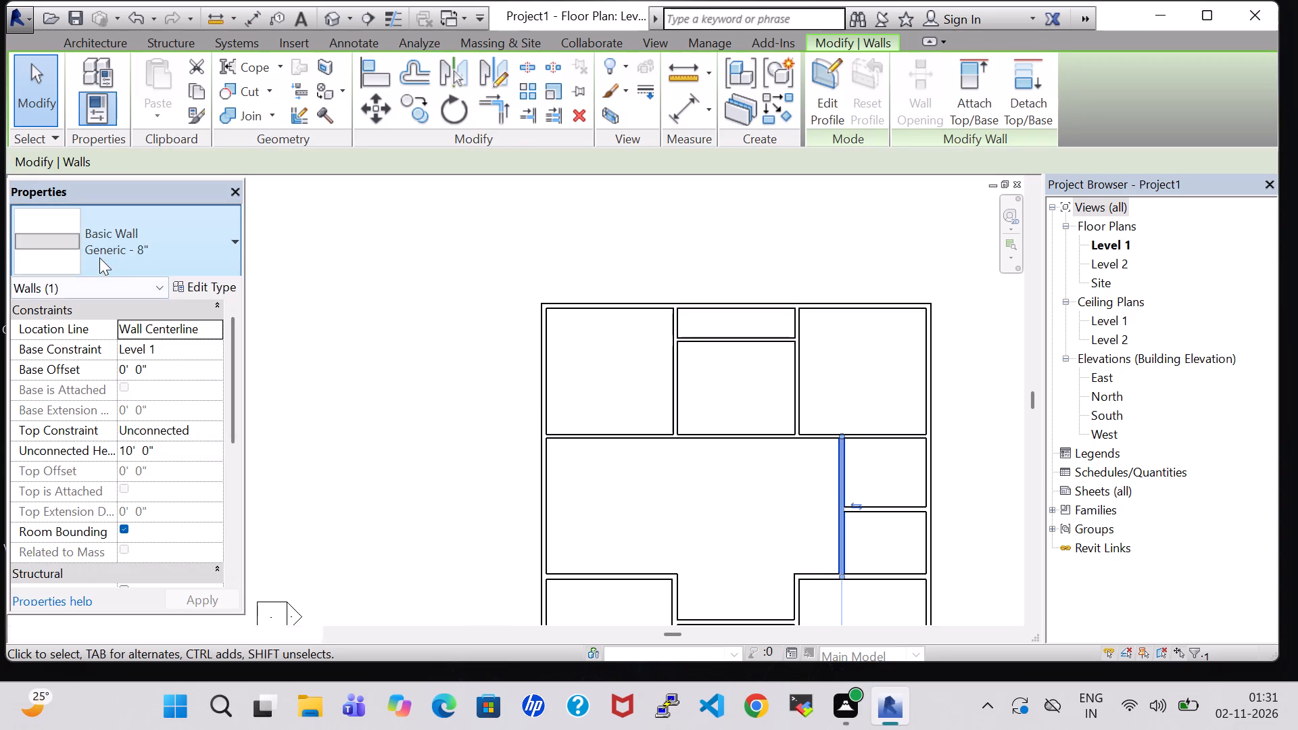
{"action": "left_click", "coordinate": [99, 258]}
{"action": "left_click", "coordinate": [175, 689]}
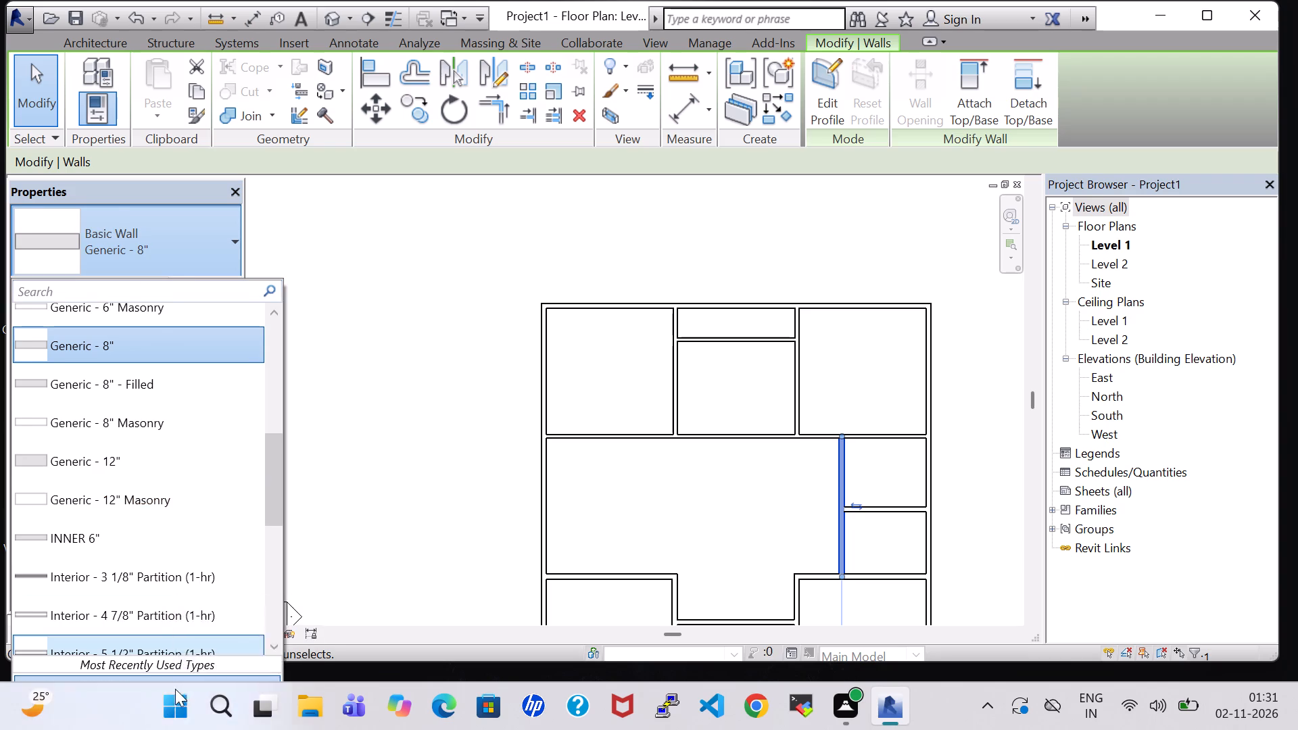
{"action": "left_click", "coordinate": [905, 508]}
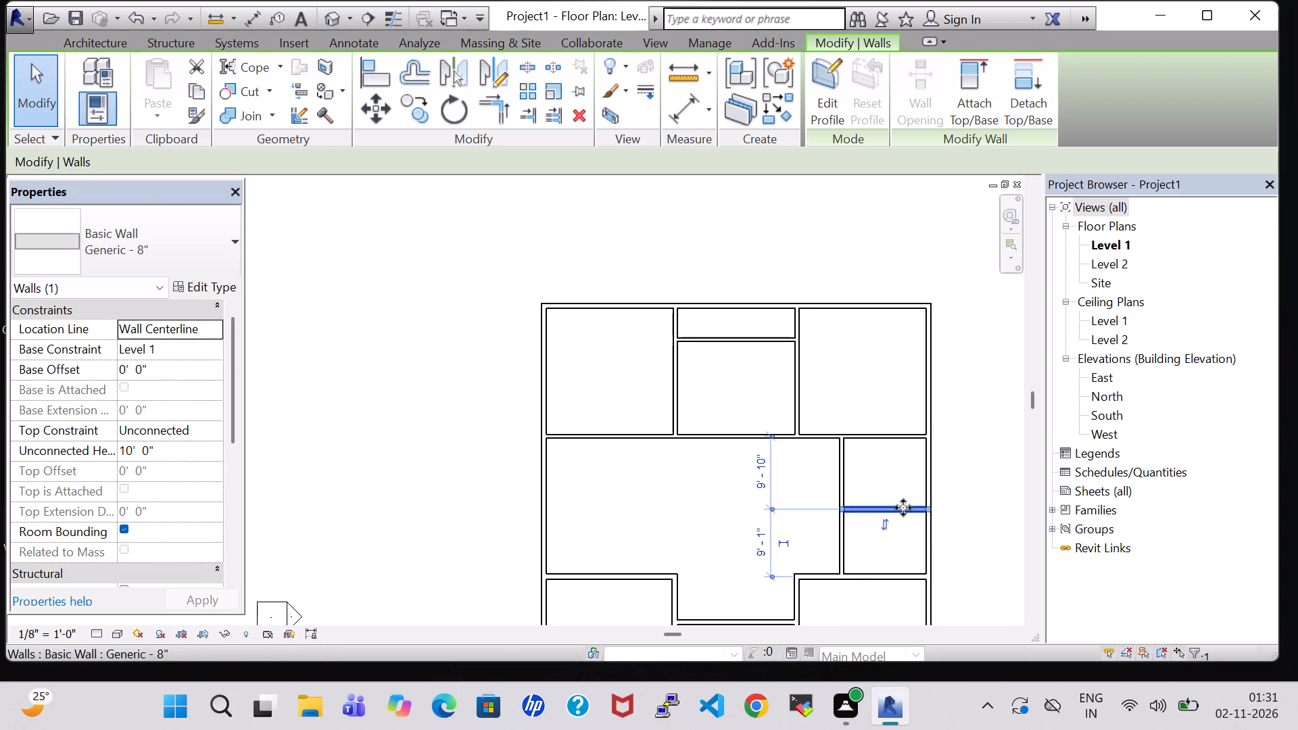
{"action": "left_click", "coordinate": [158, 227]}
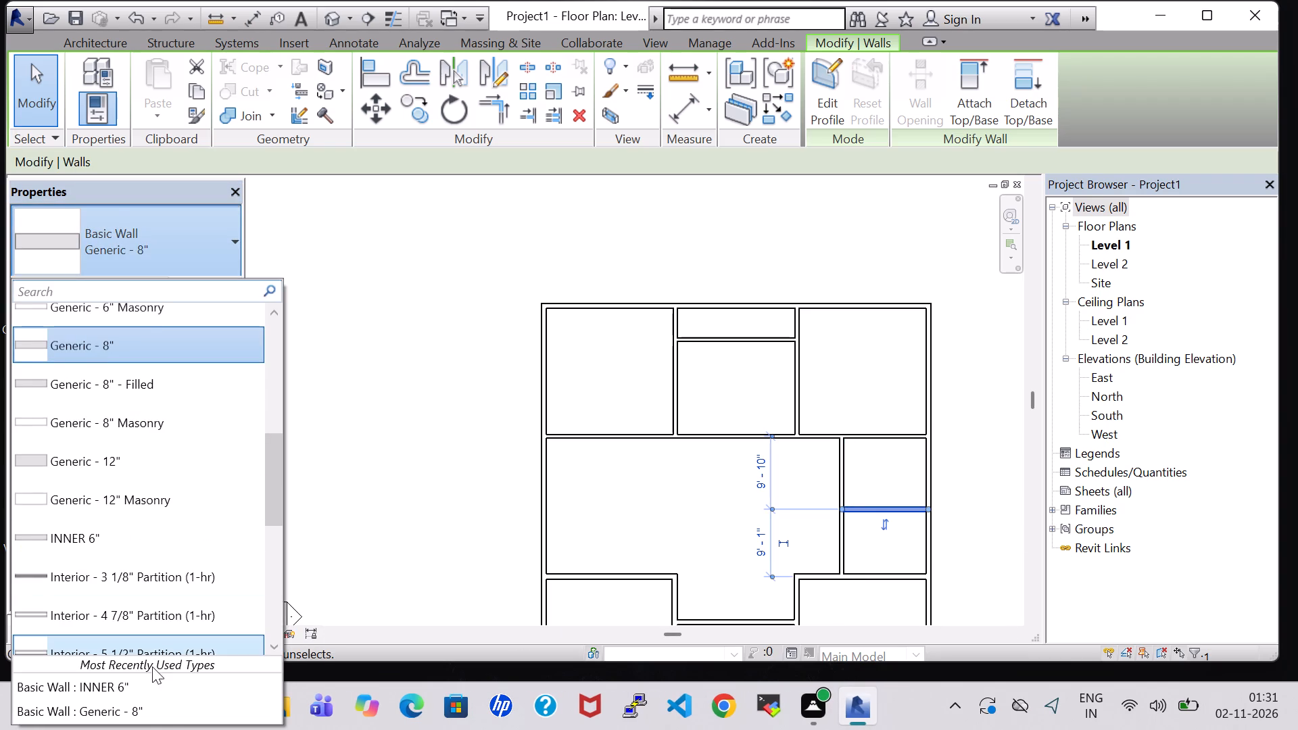
{"action": "left_click", "coordinate": [153, 677]}
{"action": "left_click", "coordinate": [689, 497]}
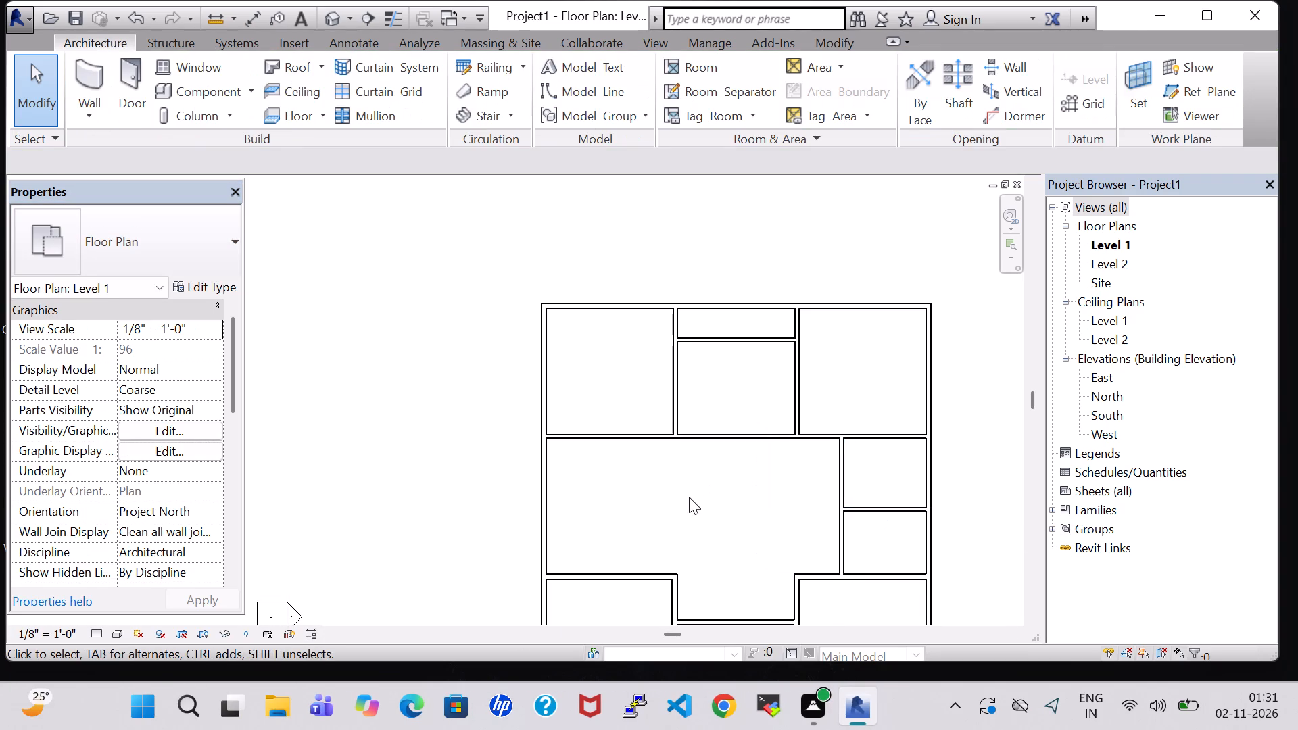
Change the north and east walls of the southwest room to the INNER 6" type.
{"action": "middle_click_drag", "start_coordinate": [689, 497], "coordinate": [700, 403]}
{"action": "left_click", "coordinate": [634, 484]}
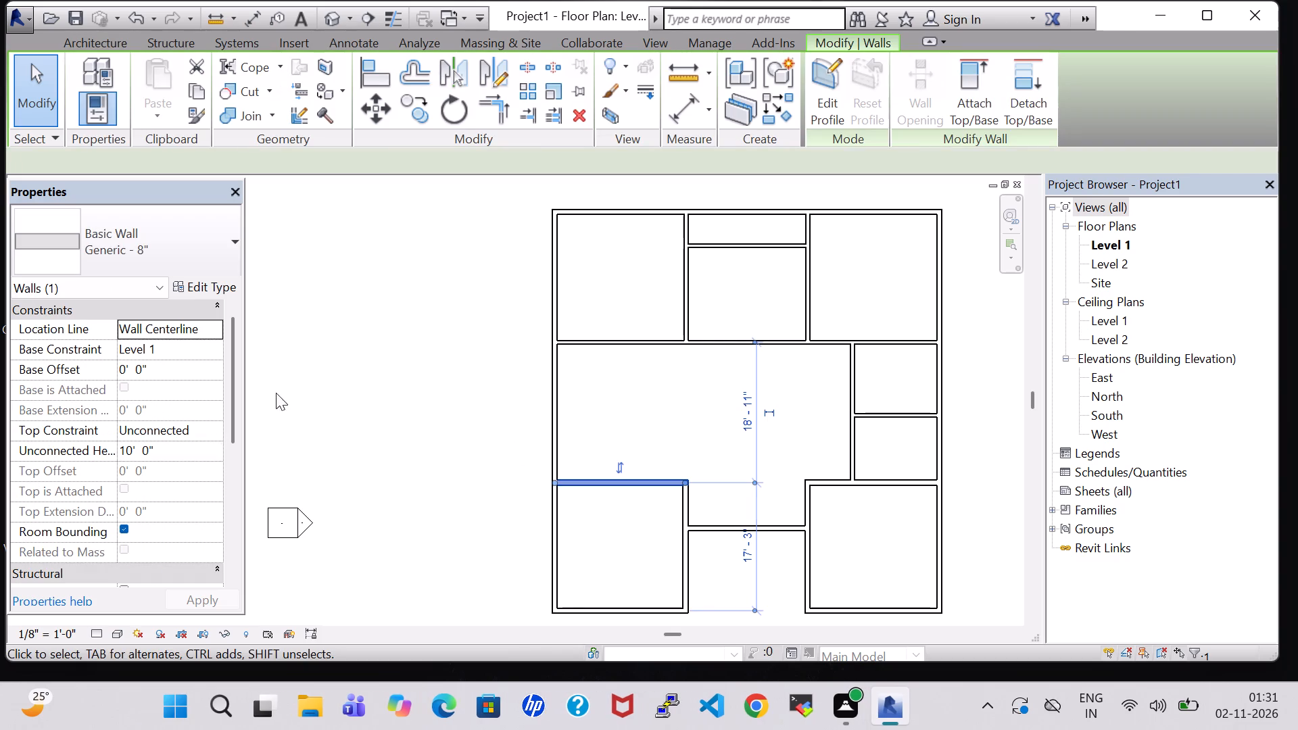
{"action": "left_click", "coordinate": [160, 251]}
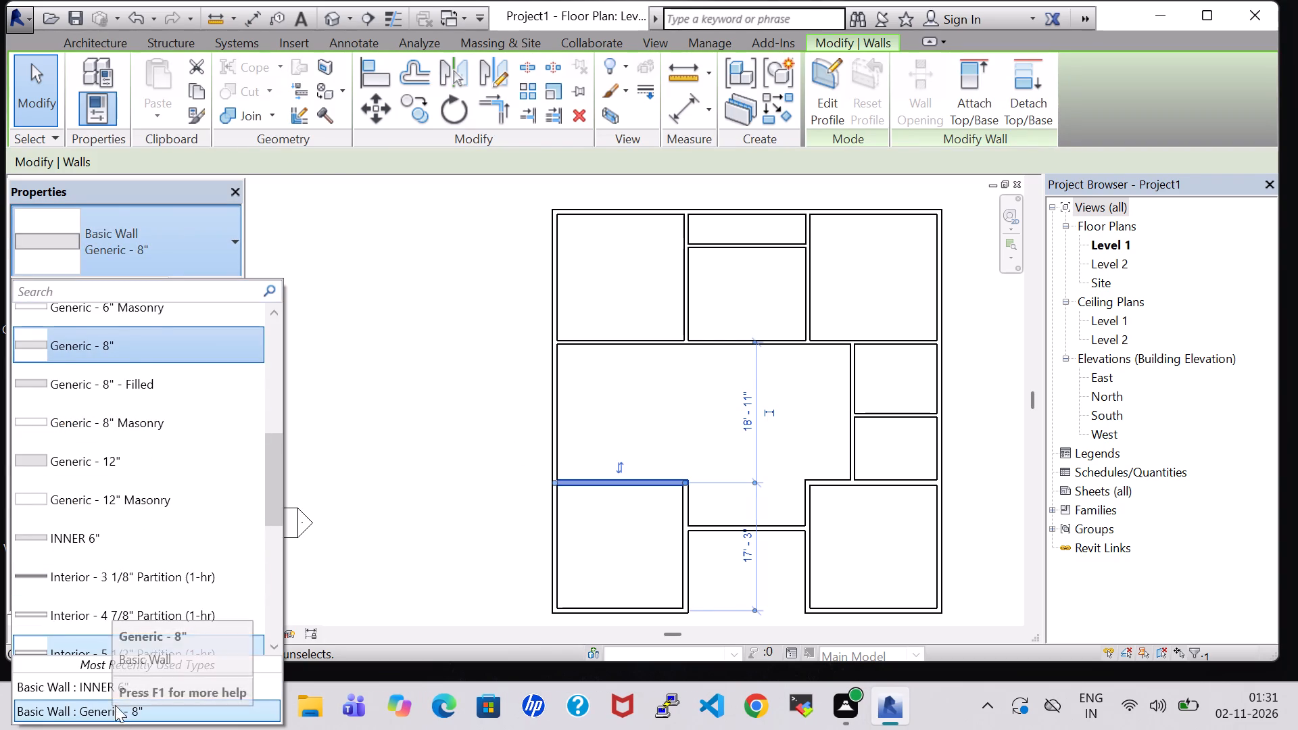
{"action": "left_click", "coordinate": [113, 687]}
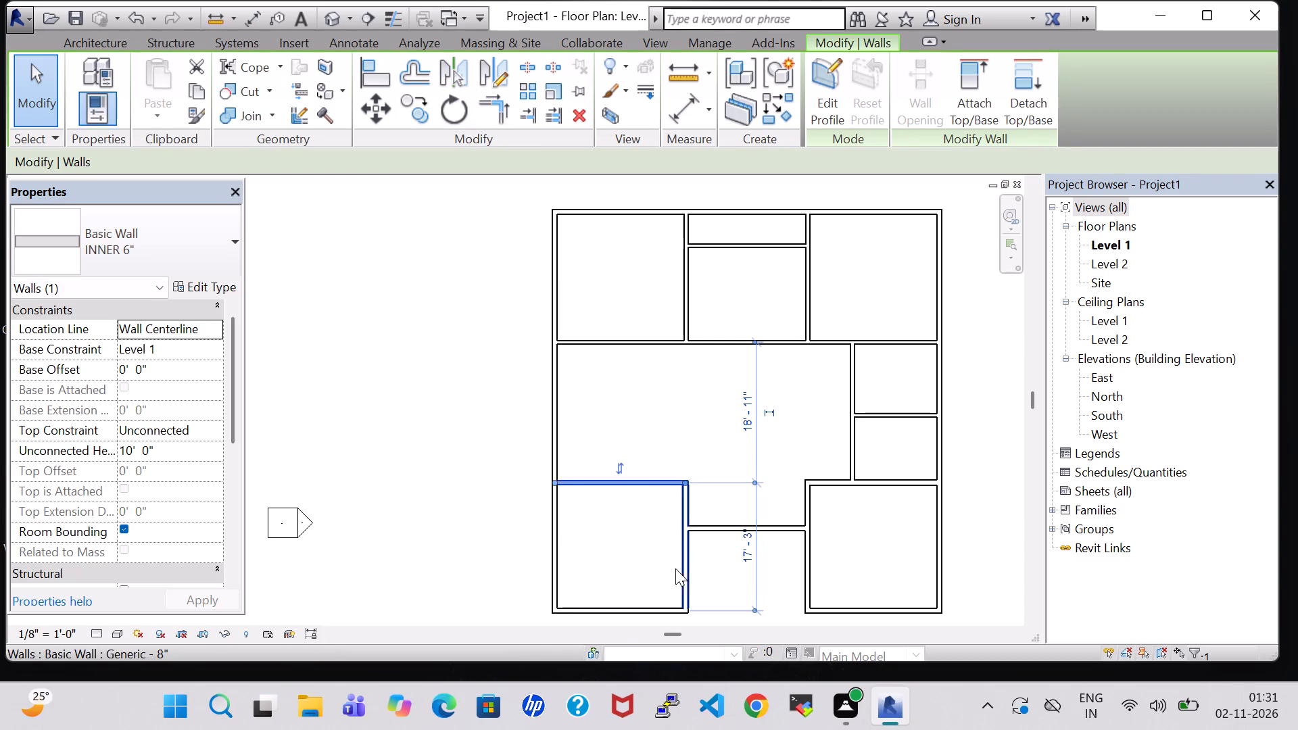
{"action": "left_click", "coordinate": [683, 570]}
{"action": "left_click", "coordinate": [137, 251]}
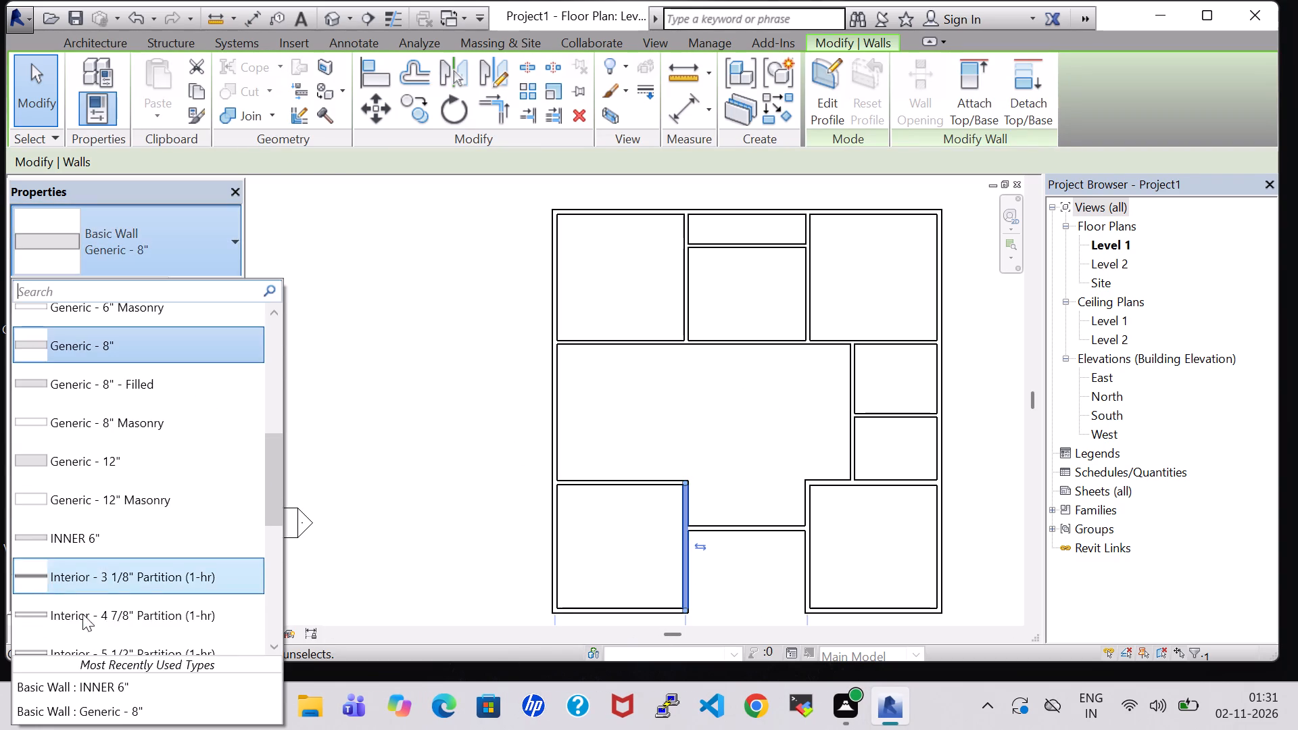
{"action": "left_click", "coordinate": [117, 684]}
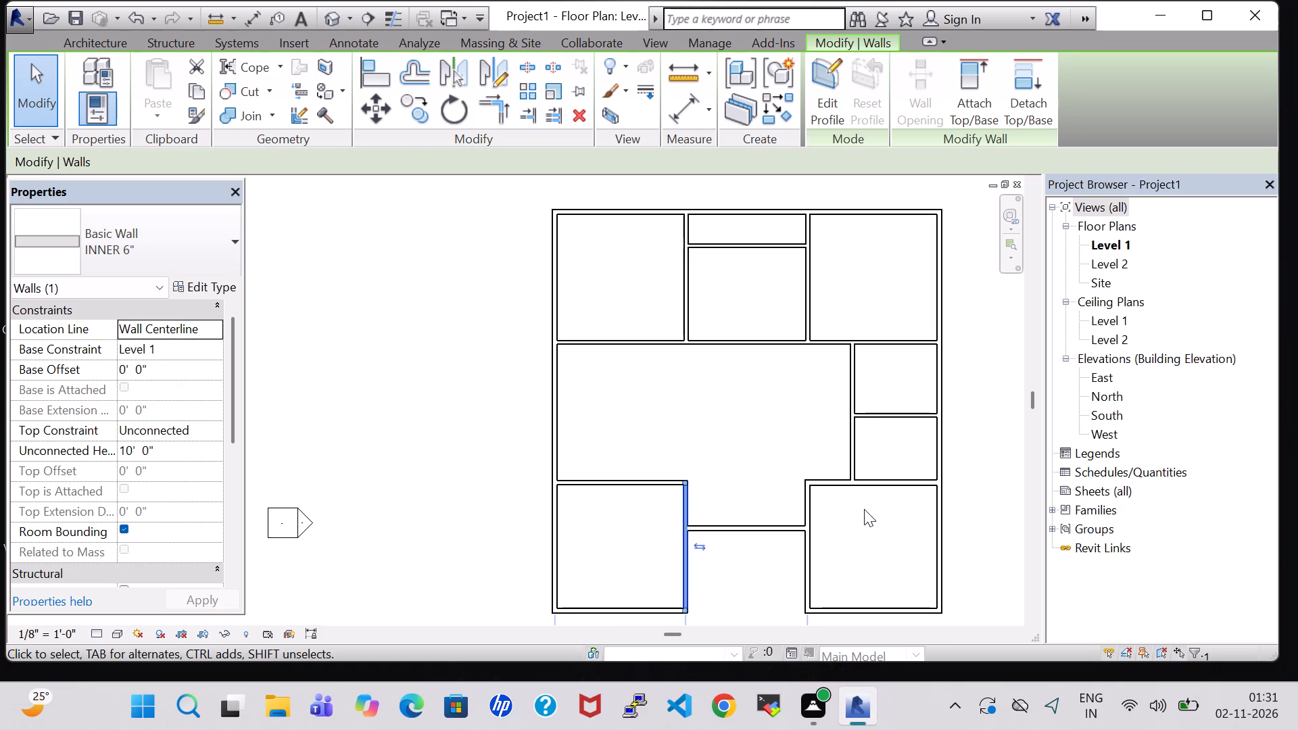
Change the north and west walls of the southeast room to the INNER 6" type.
{"action": "left_click", "coordinate": [824, 484]}
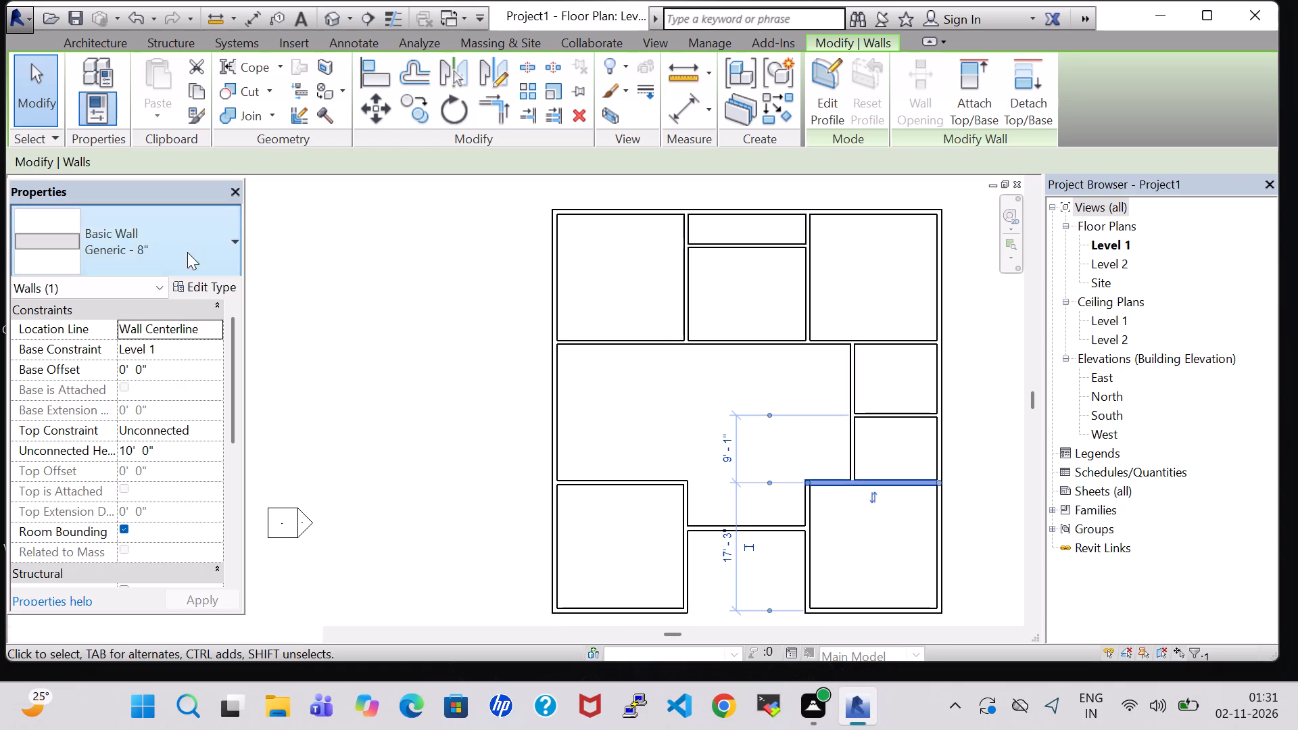
{"action": "left_click", "coordinate": [187, 252]}
{"action": "left_click", "coordinate": [126, 541]}
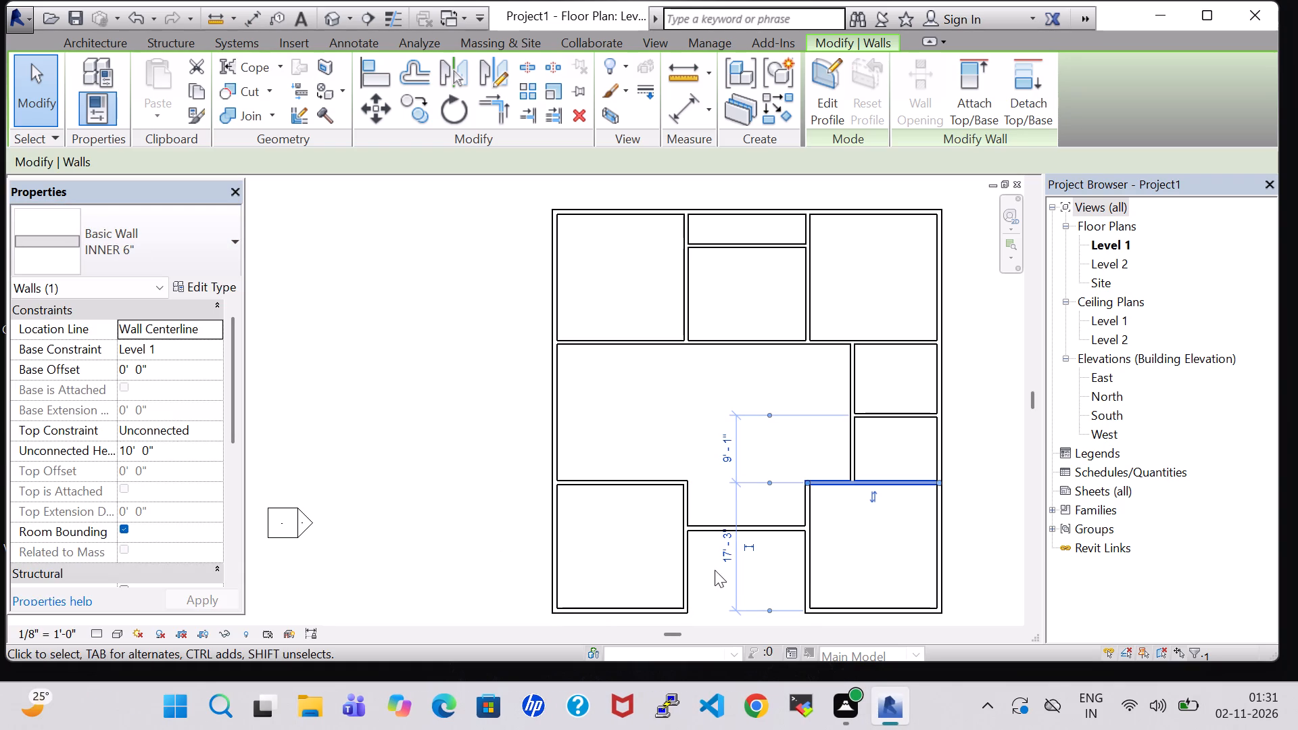
{"action": "left_click", "coordinate": [811, 573]}
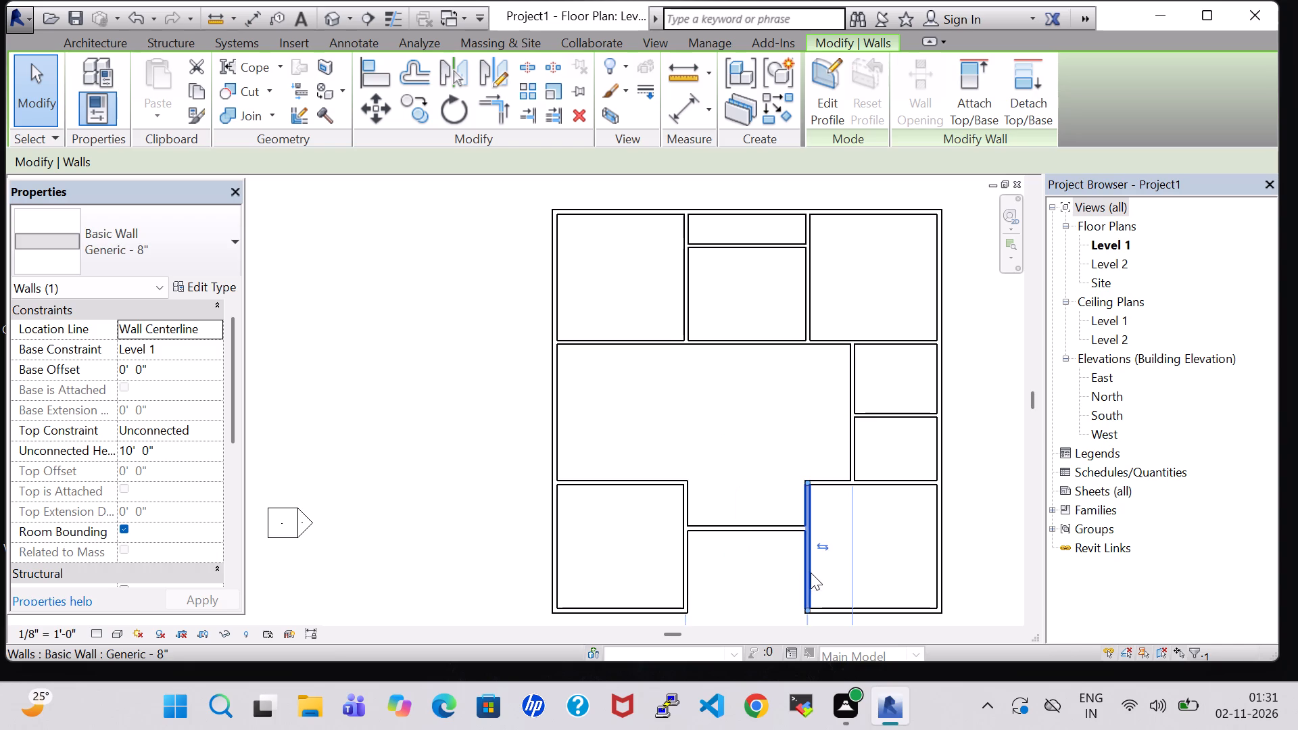
{"action": "left_click", "coordinate": [161, 251]}
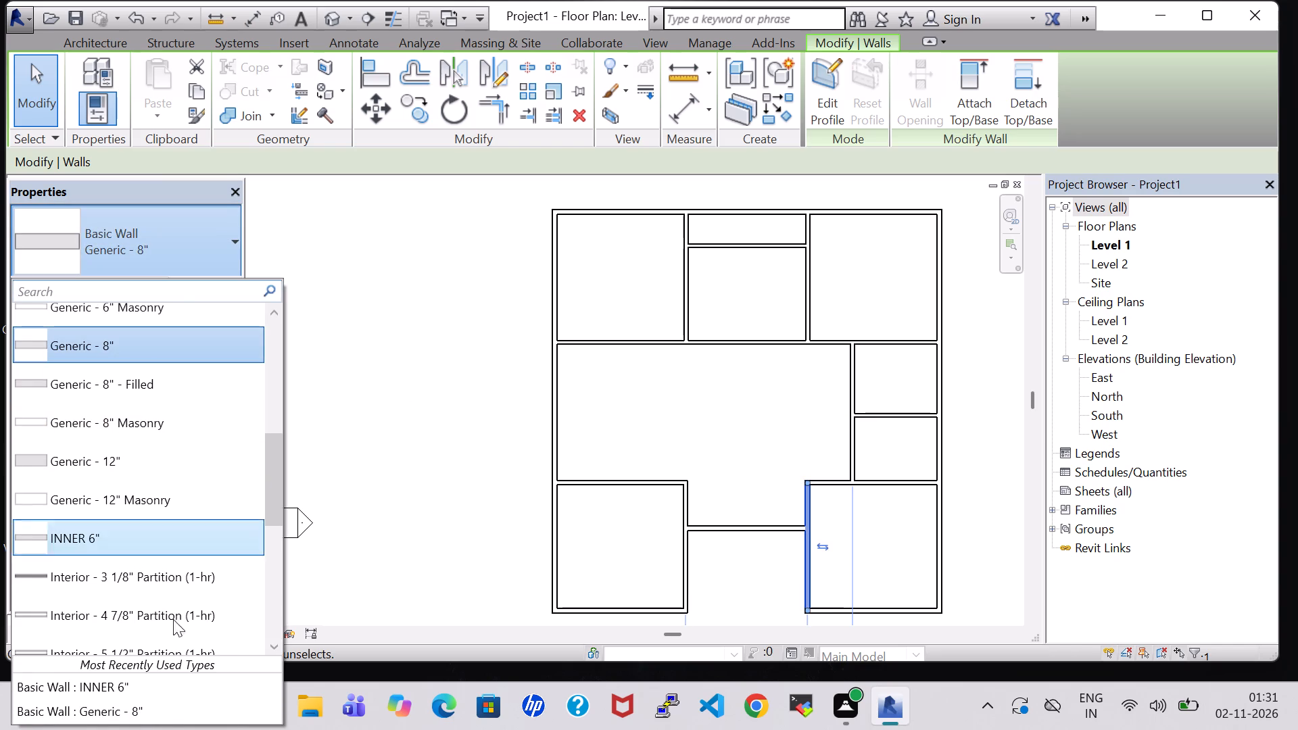
{"action": "left_click", "coordinate": [174, 685]}
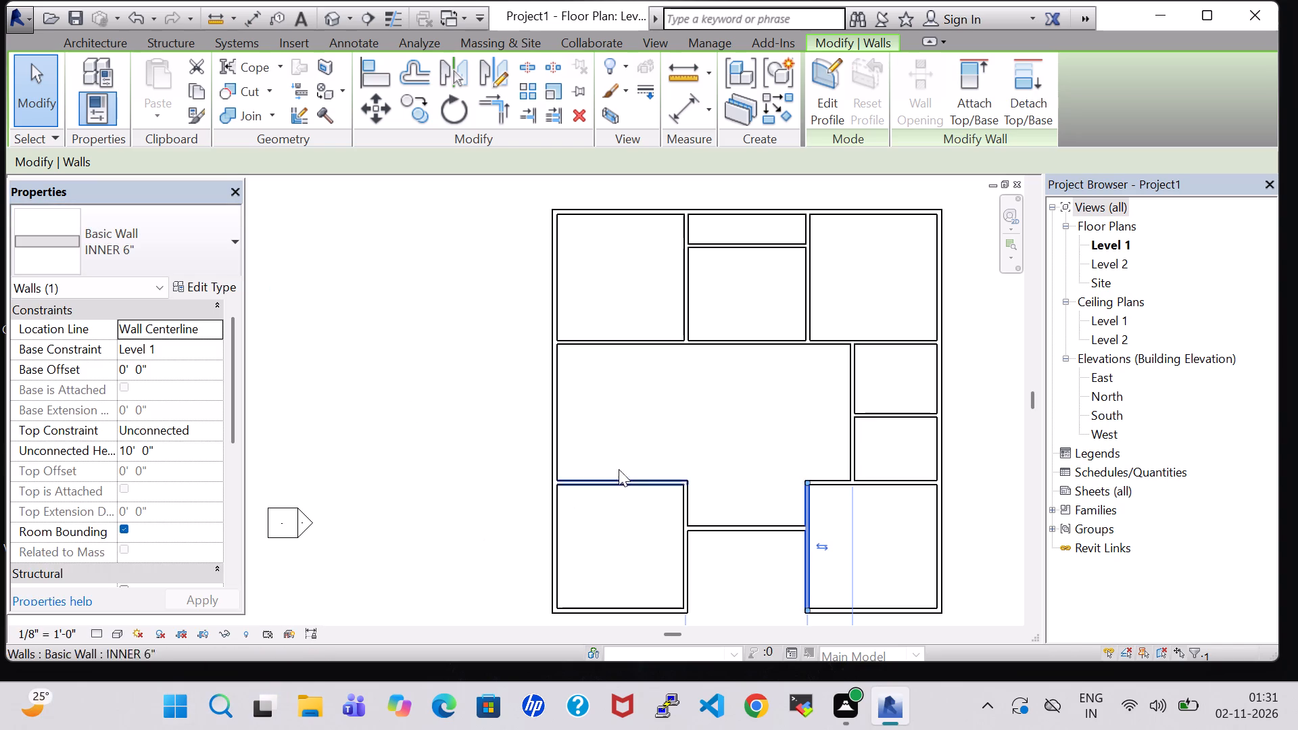
{"action": "left_click", "coordinate": [686, 437]}
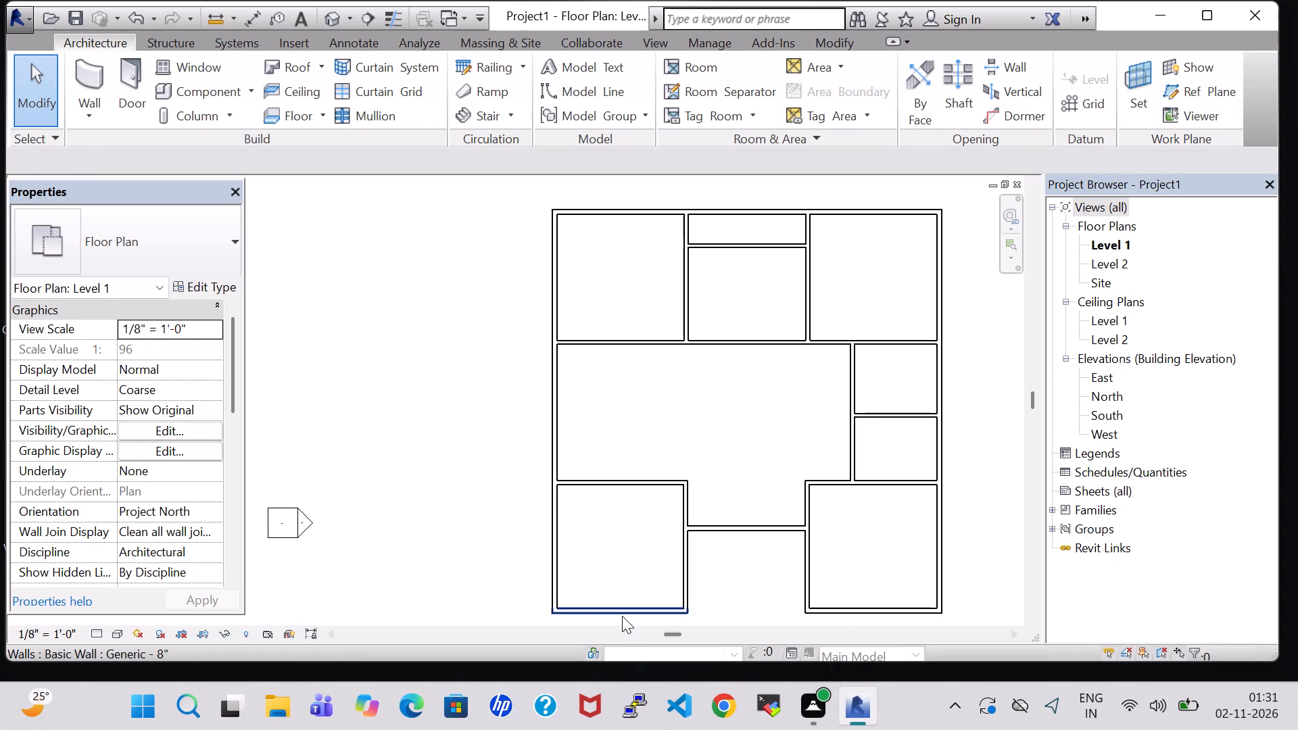
Check the wall type of the southwest room's south exterior wall and view the whole plan.
{"action": "left_click", "coordinate": [622, 616]}
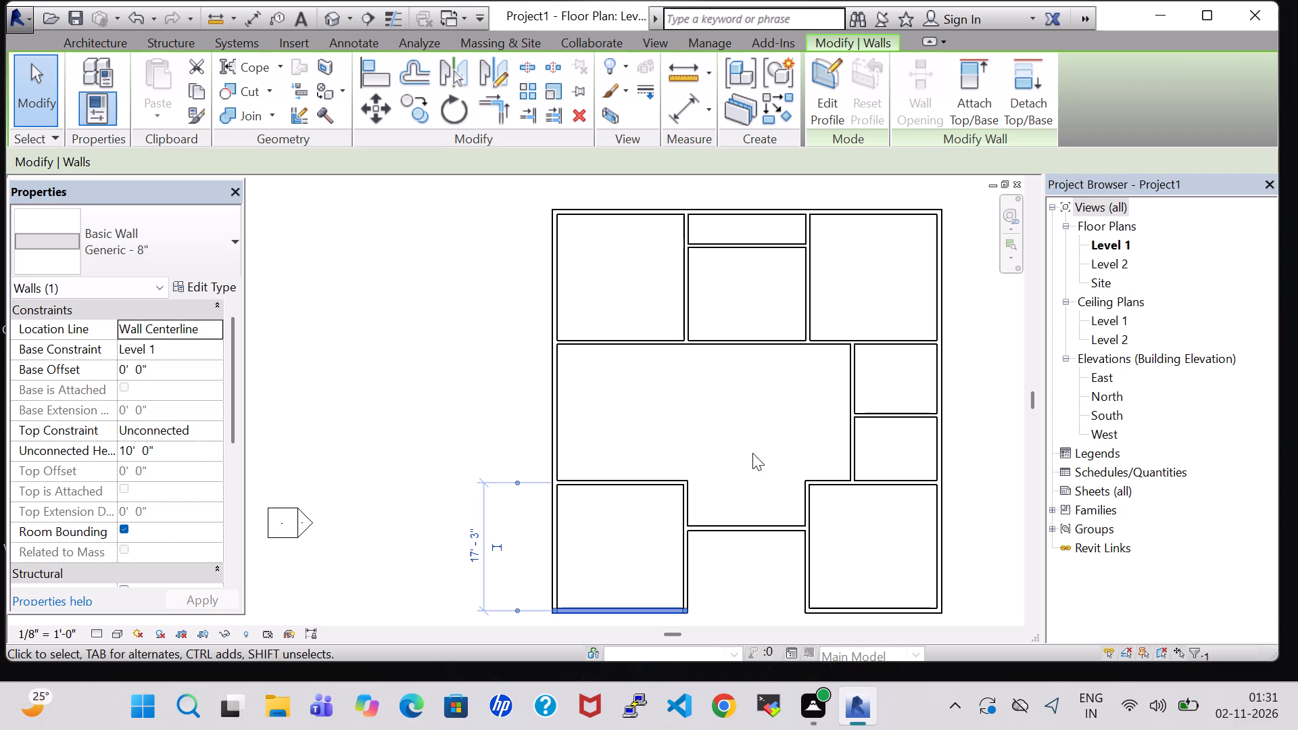
{"action": "left_click", "coordinate": [754, 447]}
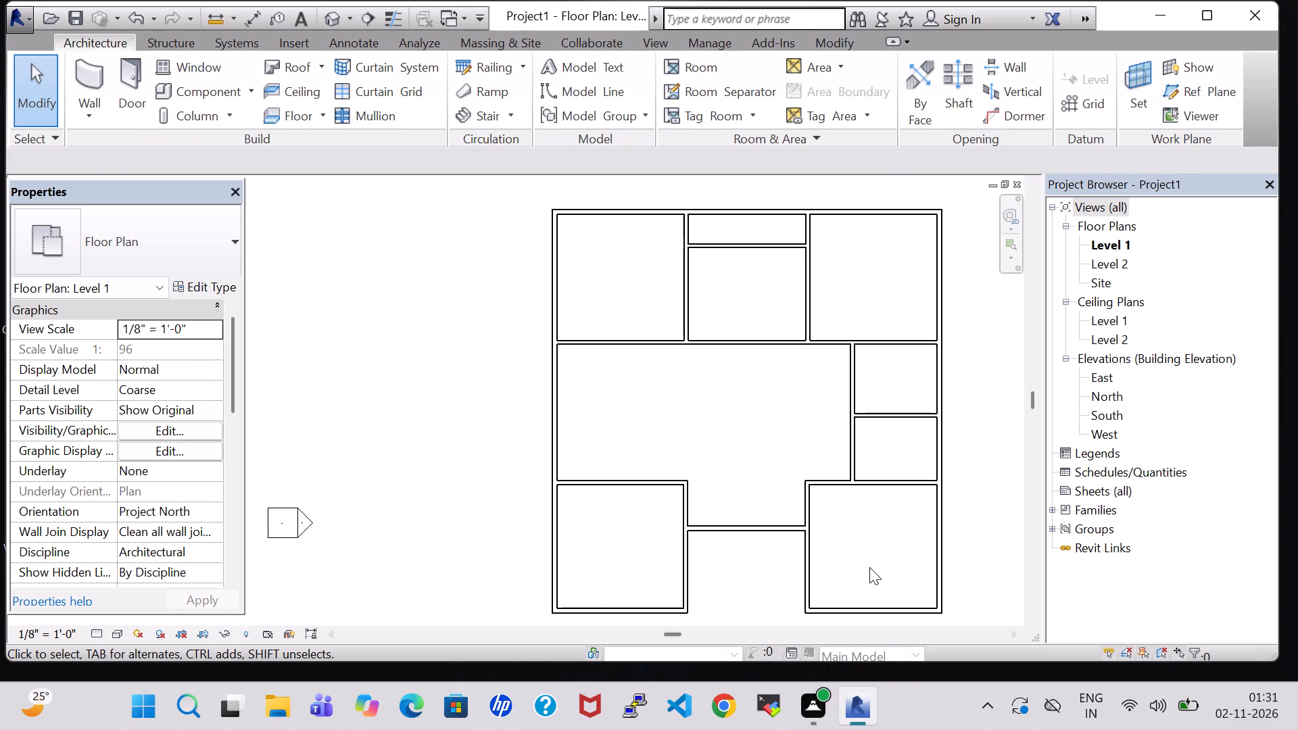
{"action": "scroll", "coordinate": [869, 567], "scroll_direction": "down", "scroll_amount": 2}
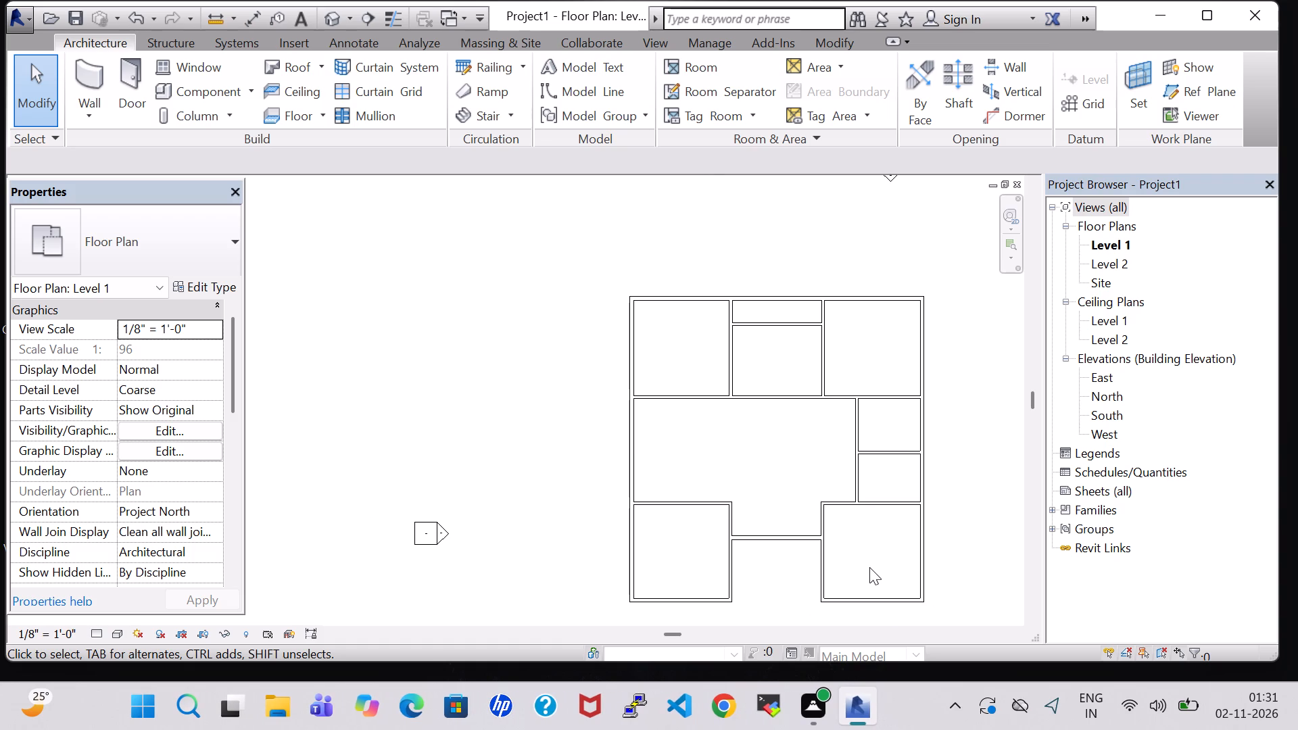
Load the Door-Exterior-Single-Entry-Half Arch Glass-Wood_Clad family from the Residential doors library for placement as the 36" x 80" type.
{"action": "left_click", "coordinate": [133, 75]}
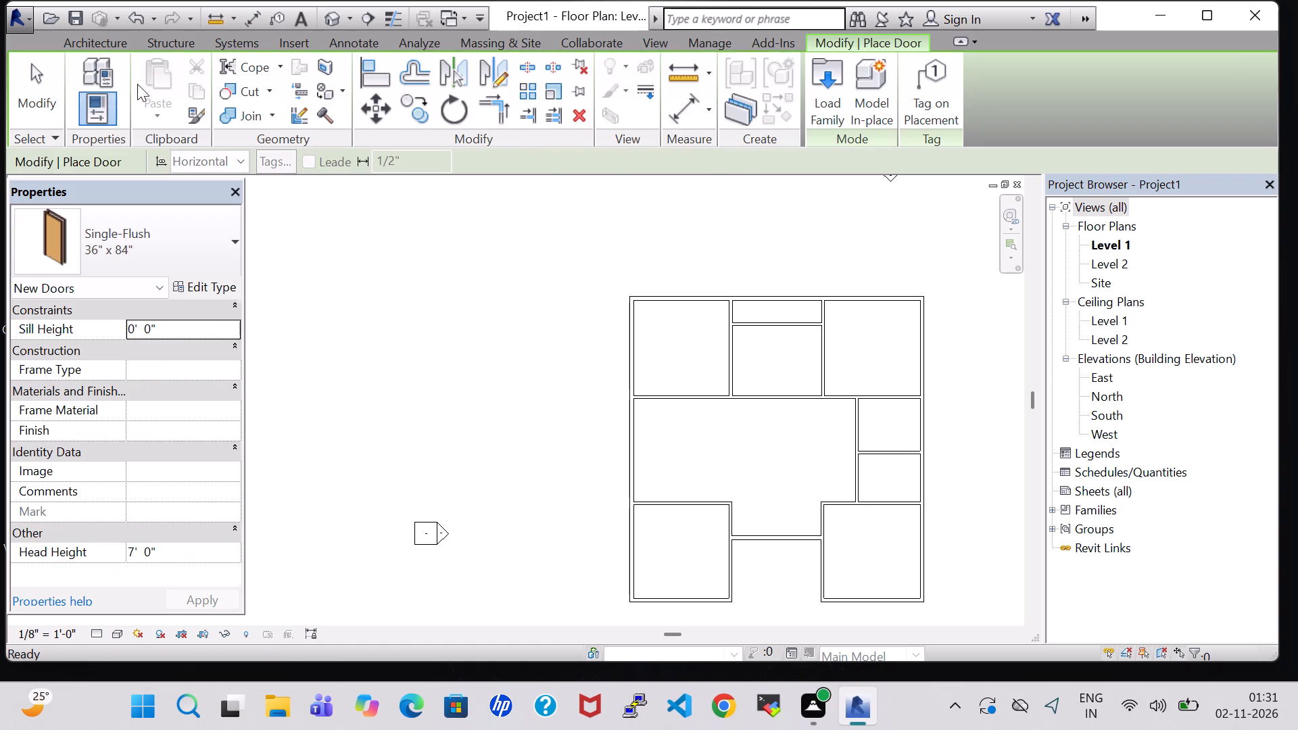
{"action": "left_click", "coordinate": [812, 79]}
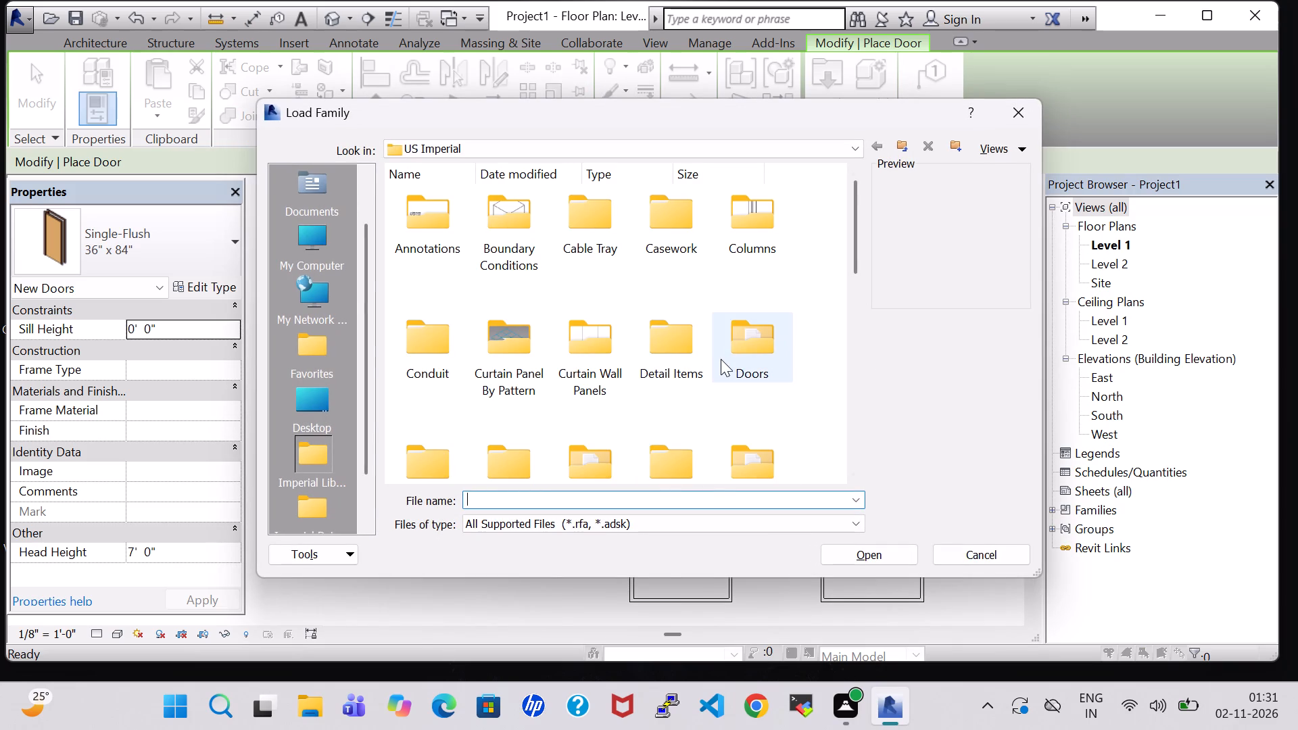
{"action": "double_click", "coordinate": [721, 359]}
{"action": "double_click", "coordinate": [744, 350]}
{"action": "double_click", "coordinate": [608, 218]}
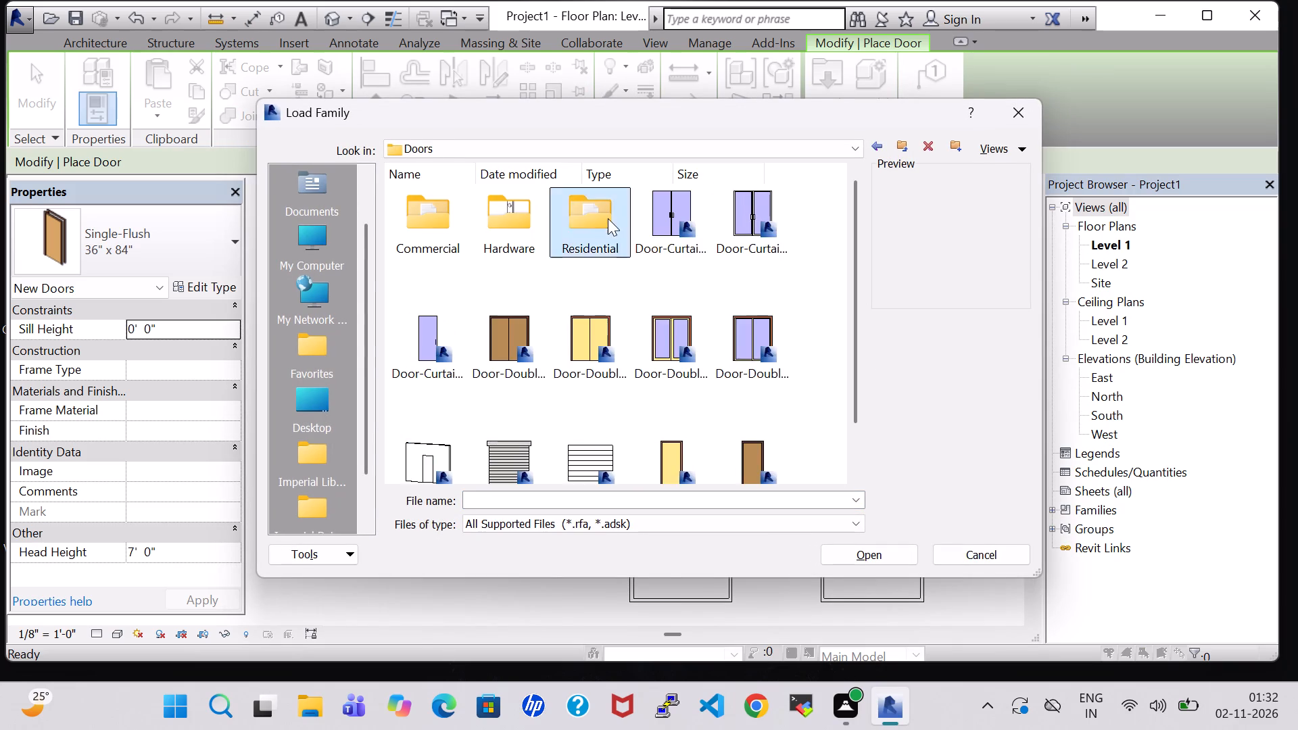
{"action": "left_click", "coordinate": [663, 210]}
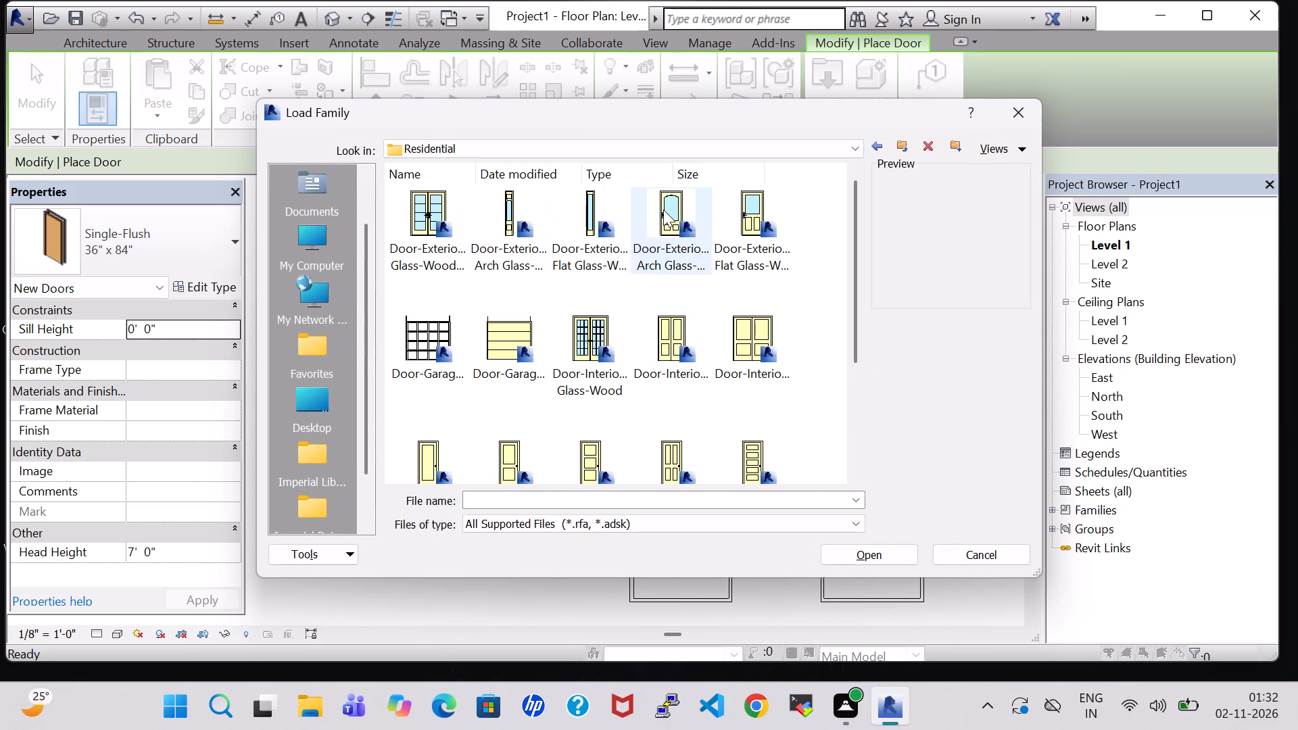
{"action": "left_click", "coordinate": [849, 558]}
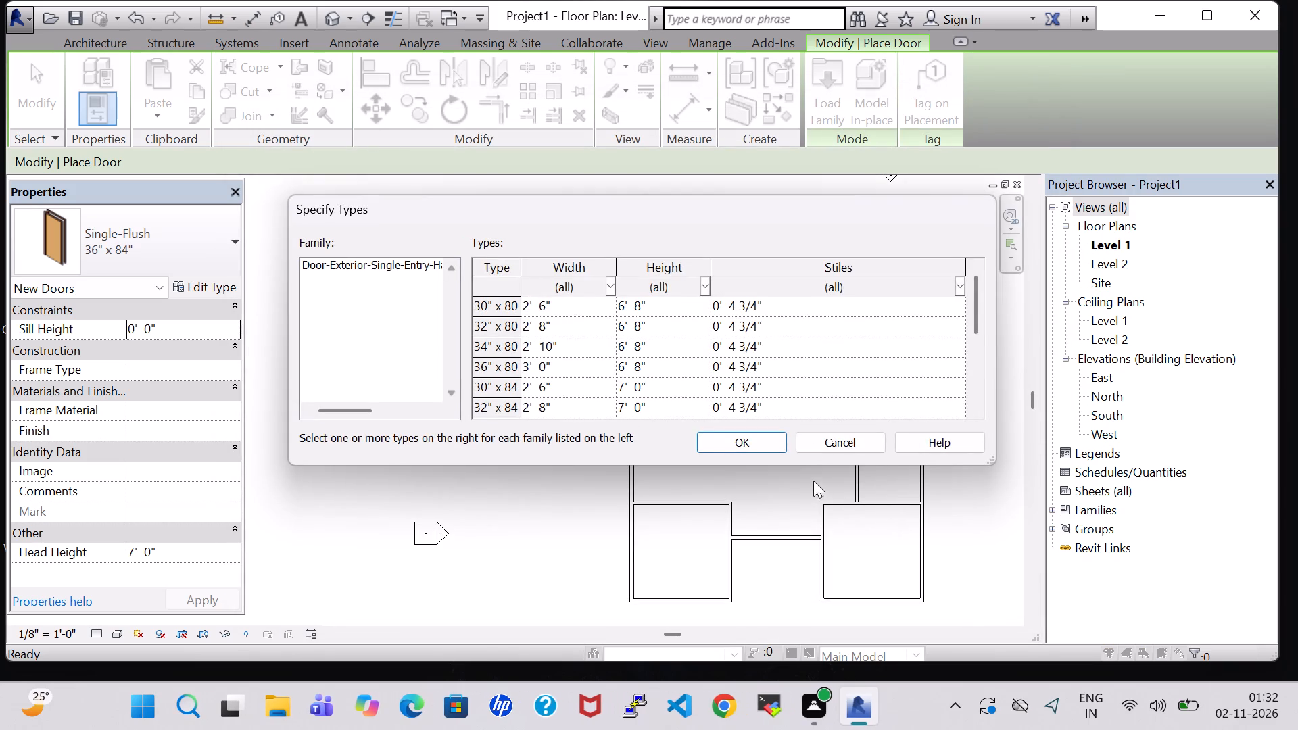
{"action": "left_click", "coordinate": [760, 437]}
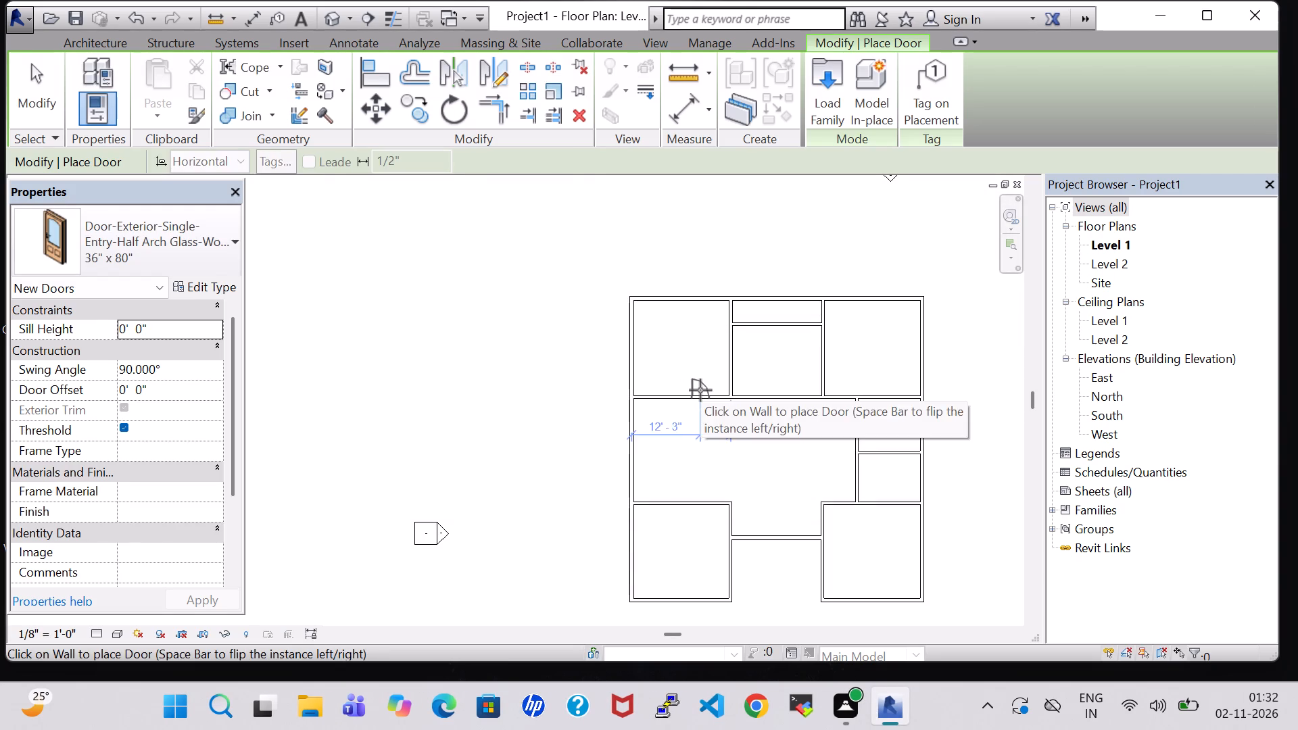
Place 36" x 80" doors in the south walls of the northwest, north-central and northeast rooms, swinging inward beside the partitions, about 2'-10", 2'-5" and 2'-6" away.
{"action": "scroll", "coordinate": [700, 390], "scroll_direction": "up", "scroll_amount": 8}
{"action": "key", "text": "space"}
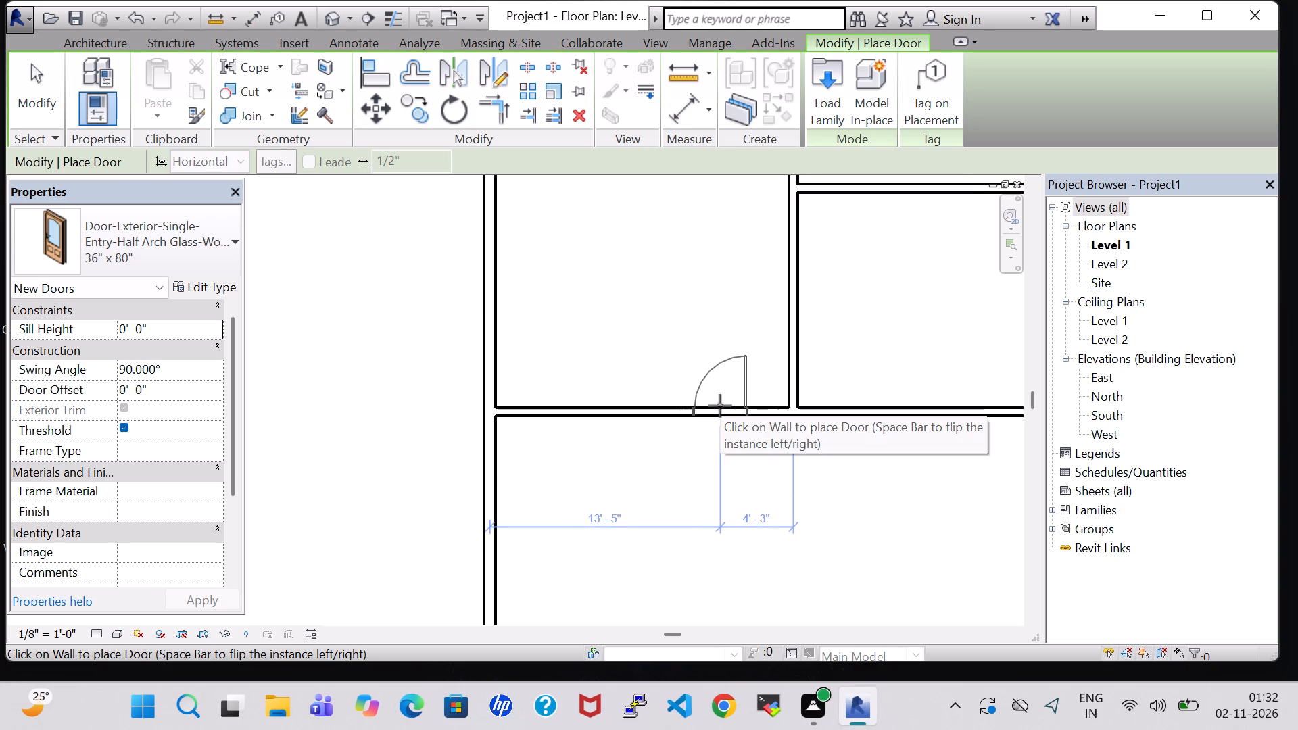
{"action": "left_click", "coordinate": [744, 407]}
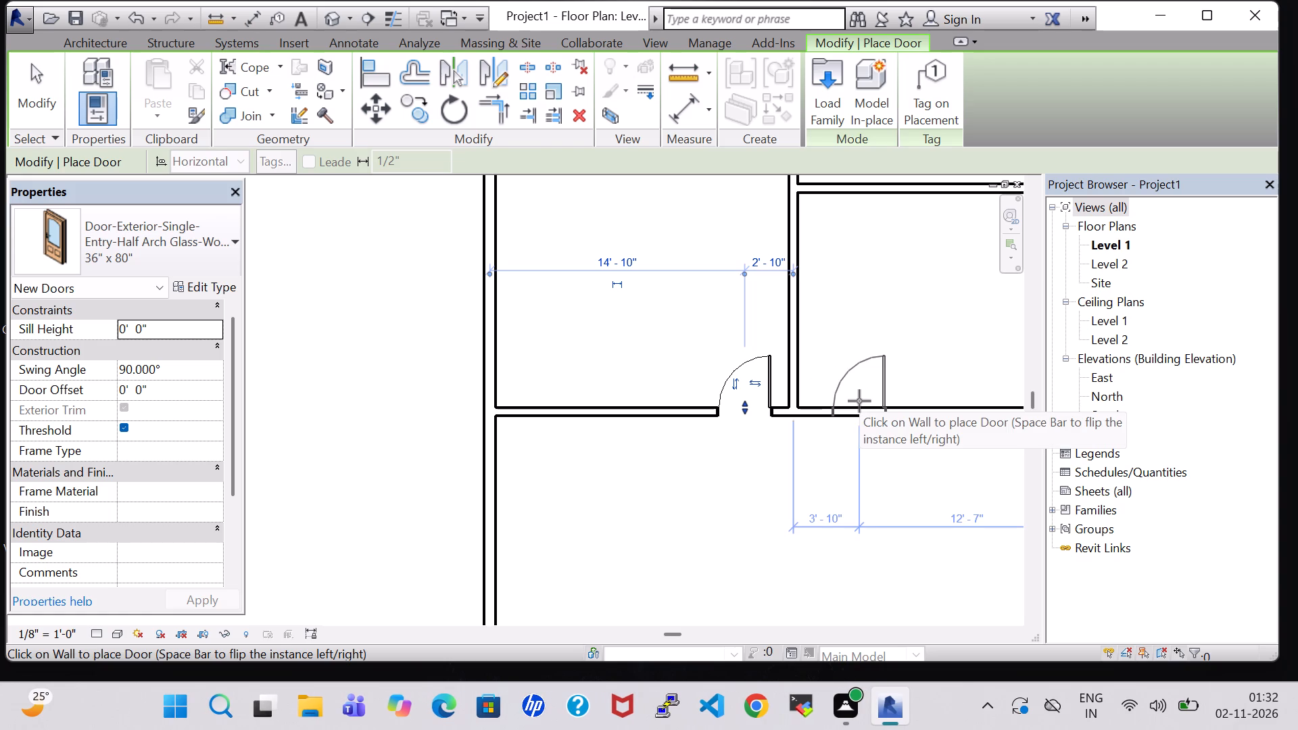
{"action": "key", "text": "space"}
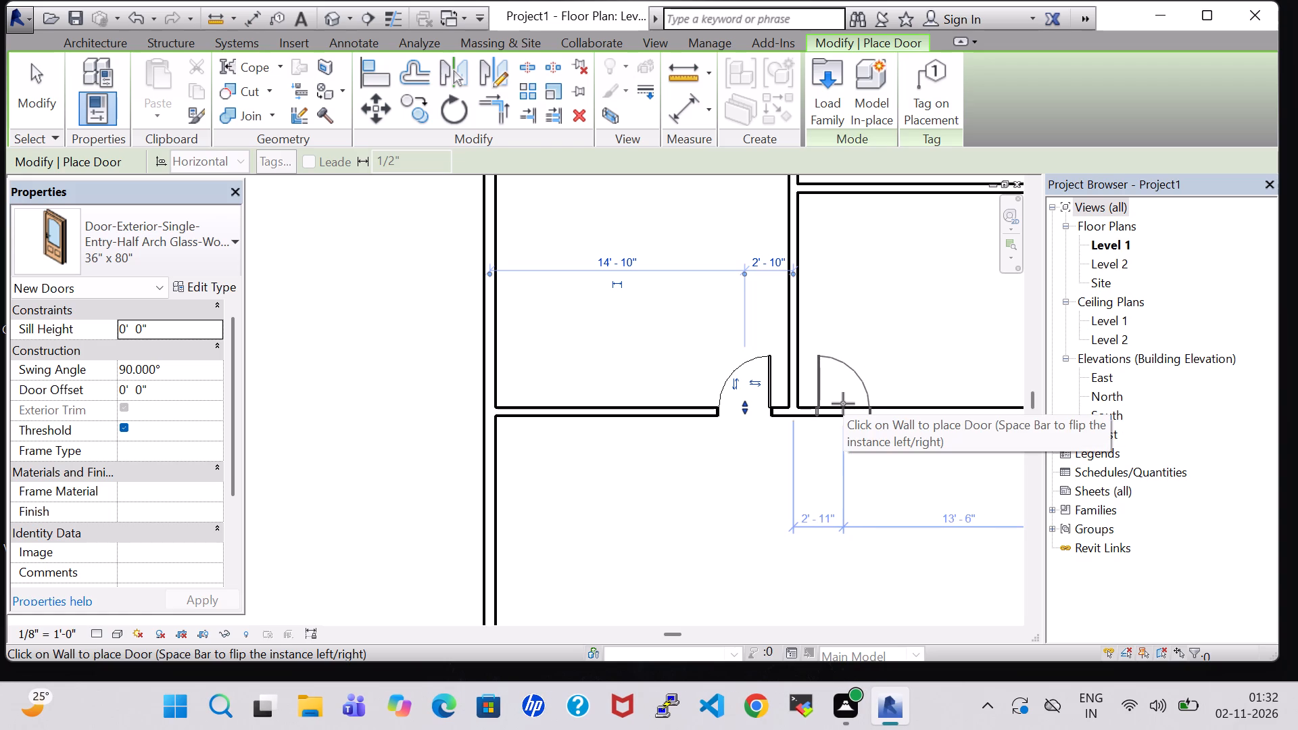
{"action": "left_click", "coordinate": [836, 404]}
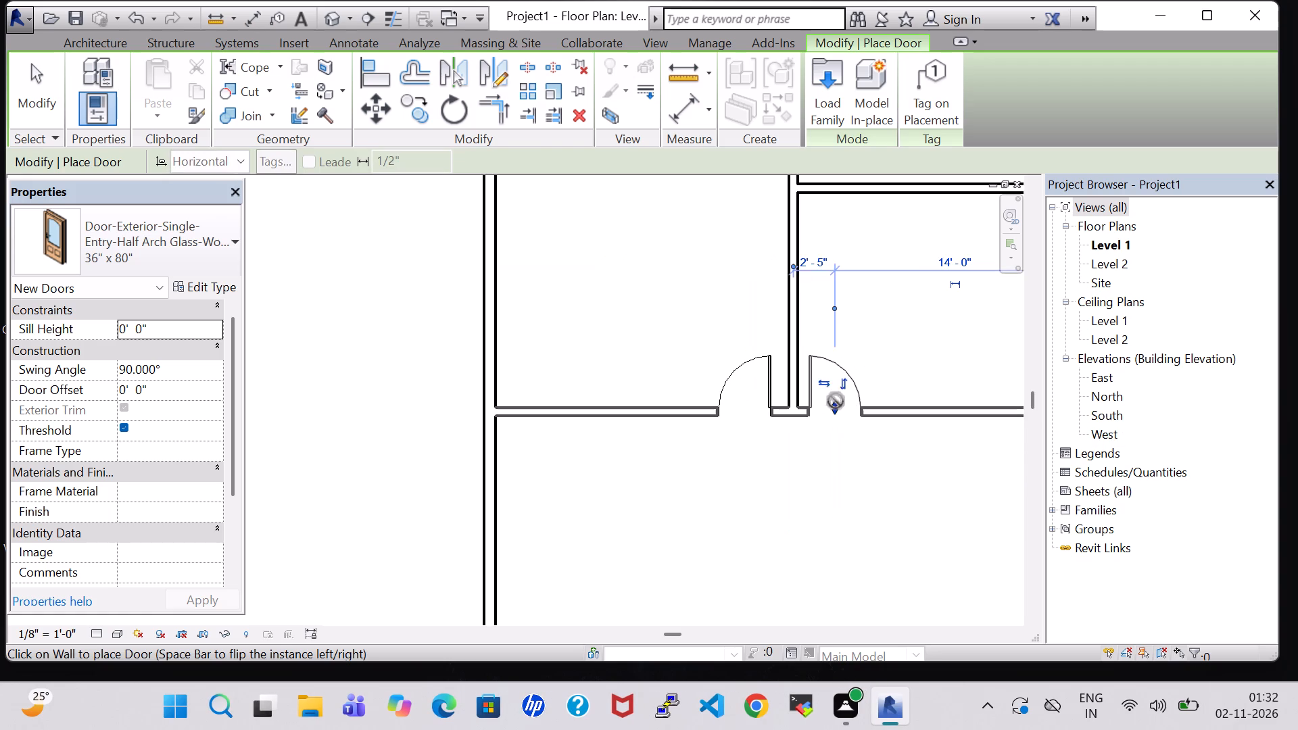
{"action": "scroll", "coordinate": [856, 327], "scroll_direction": "down", "scroll_amount": 6}
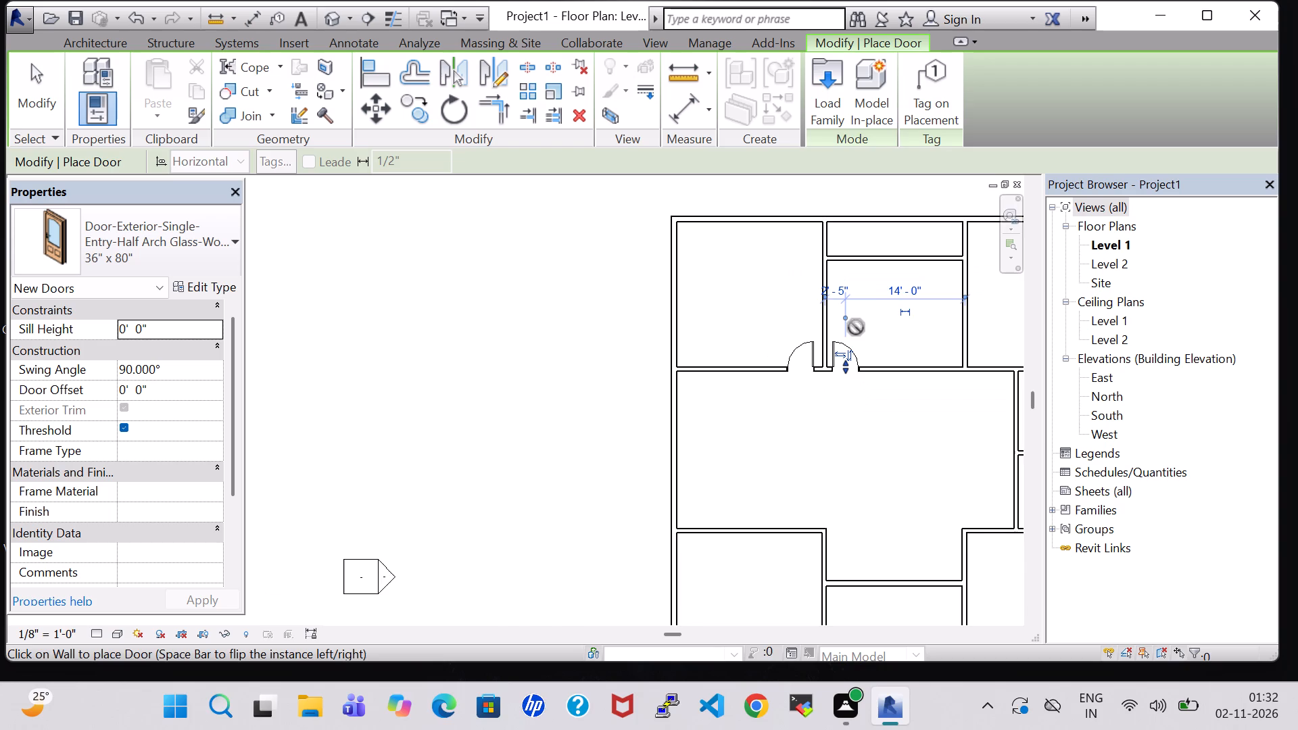
{"action": "middle_click_drag", "start_coordinate": [856, 327], "coordinate": [735, 362]}
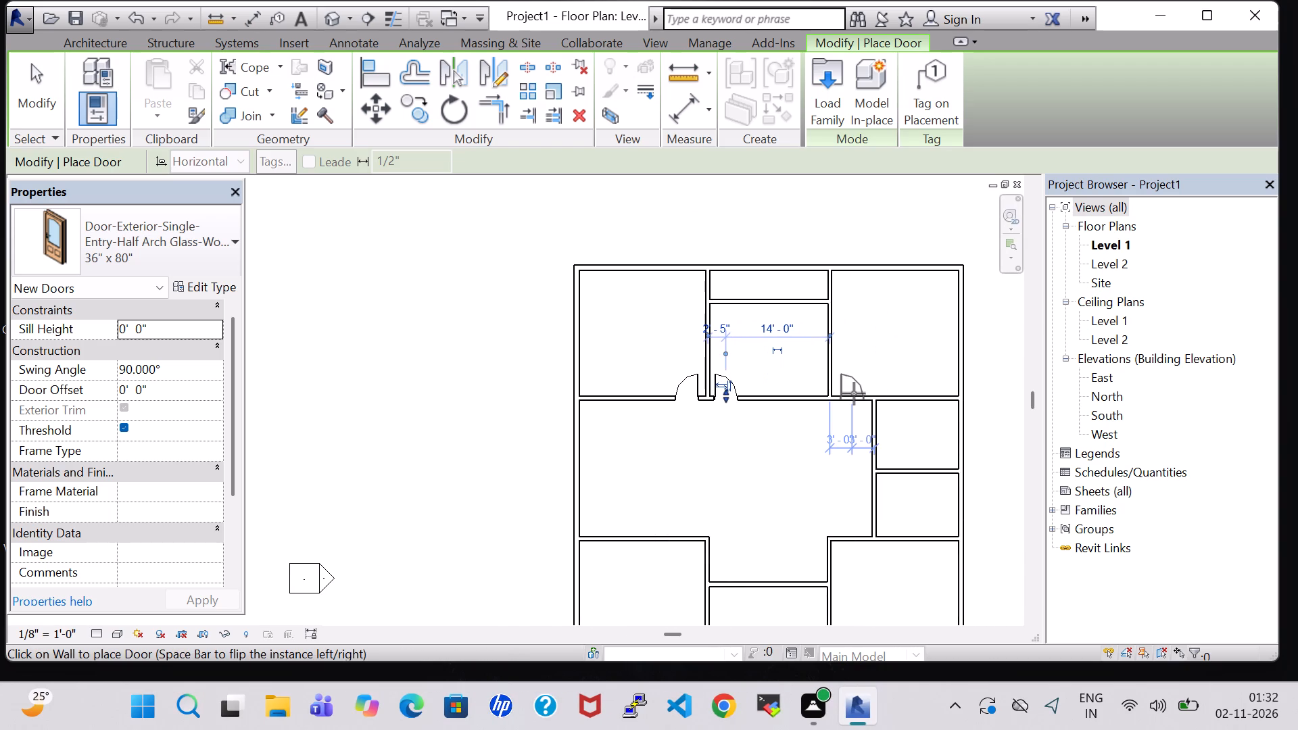
{"action": "scroll", "coordinate": [854, 393], "scroll_direction": "up", "scroll_amount": 8}
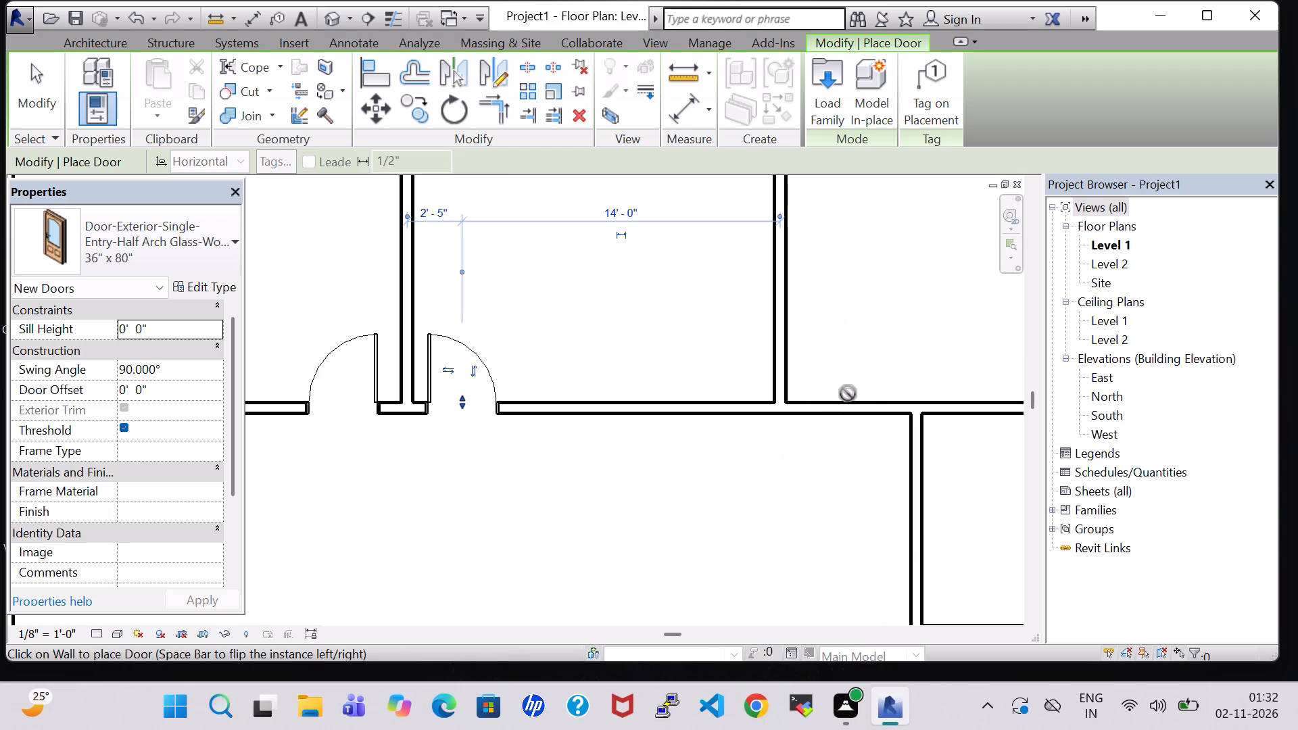
{"action": "left_click", "coordinate": [838, 408]}
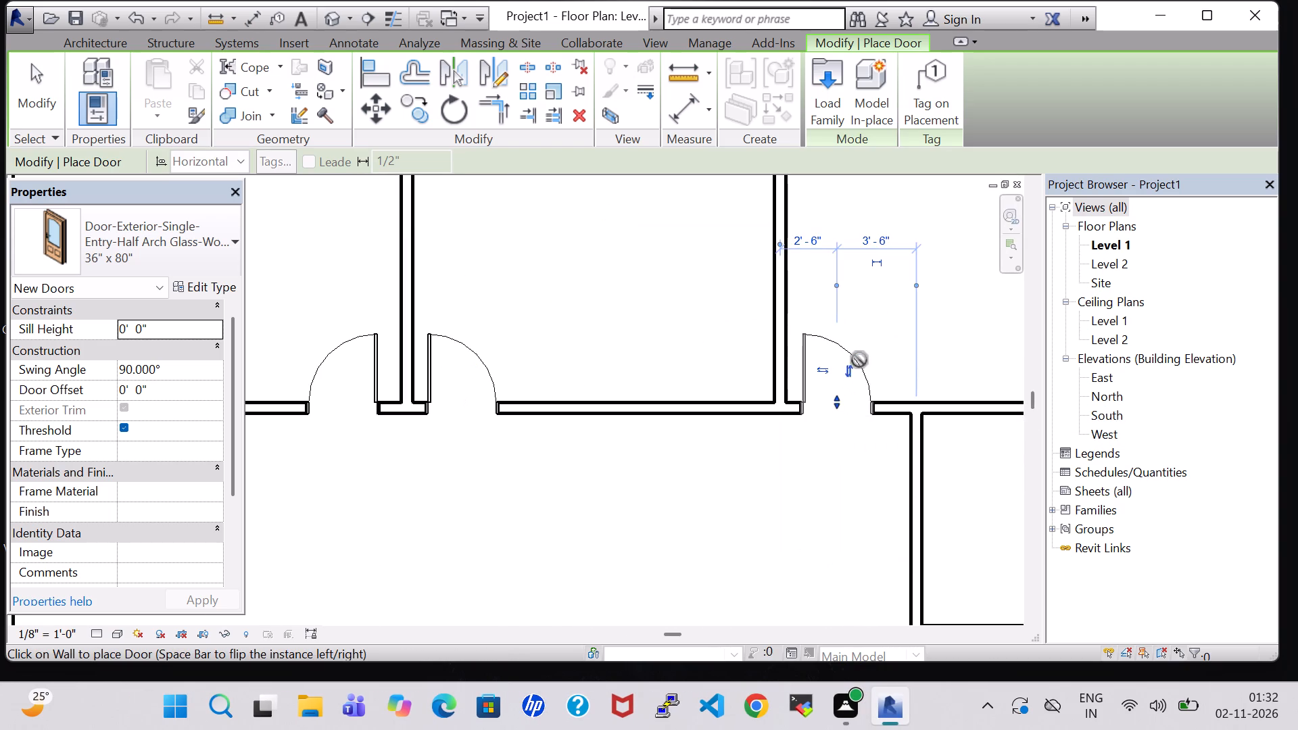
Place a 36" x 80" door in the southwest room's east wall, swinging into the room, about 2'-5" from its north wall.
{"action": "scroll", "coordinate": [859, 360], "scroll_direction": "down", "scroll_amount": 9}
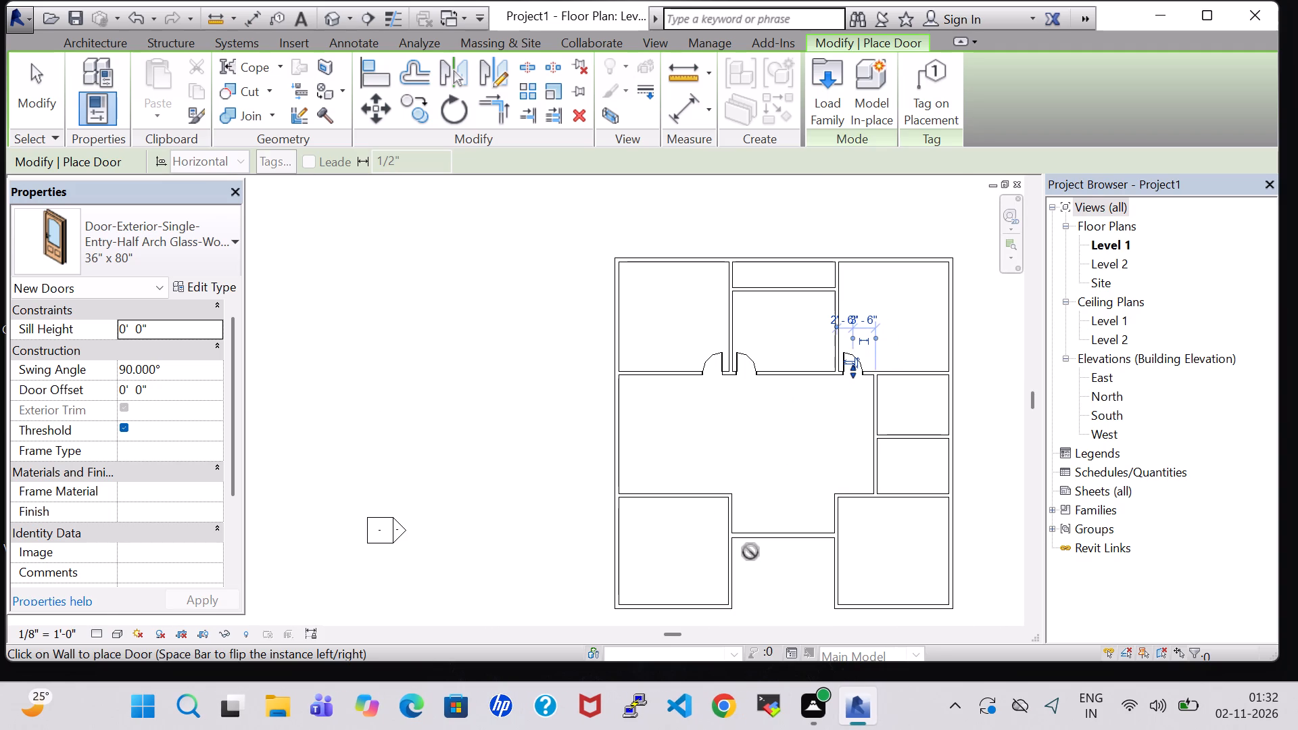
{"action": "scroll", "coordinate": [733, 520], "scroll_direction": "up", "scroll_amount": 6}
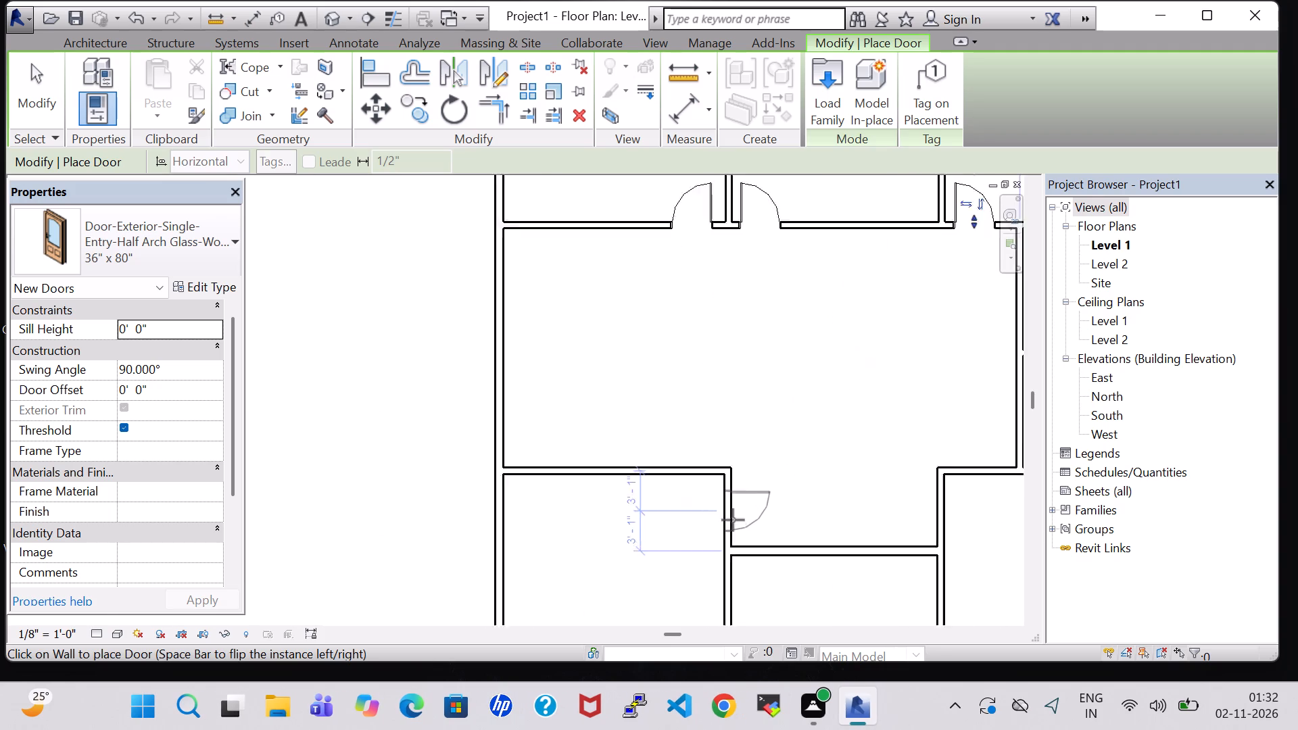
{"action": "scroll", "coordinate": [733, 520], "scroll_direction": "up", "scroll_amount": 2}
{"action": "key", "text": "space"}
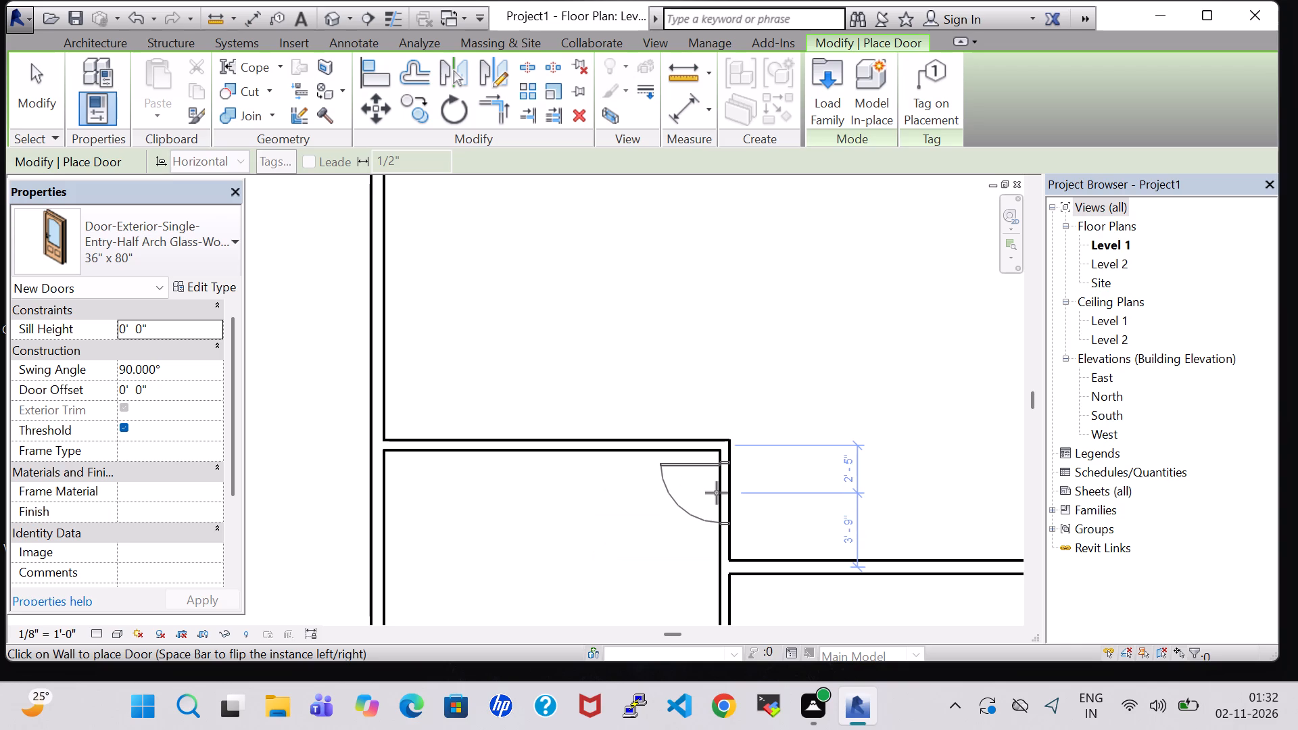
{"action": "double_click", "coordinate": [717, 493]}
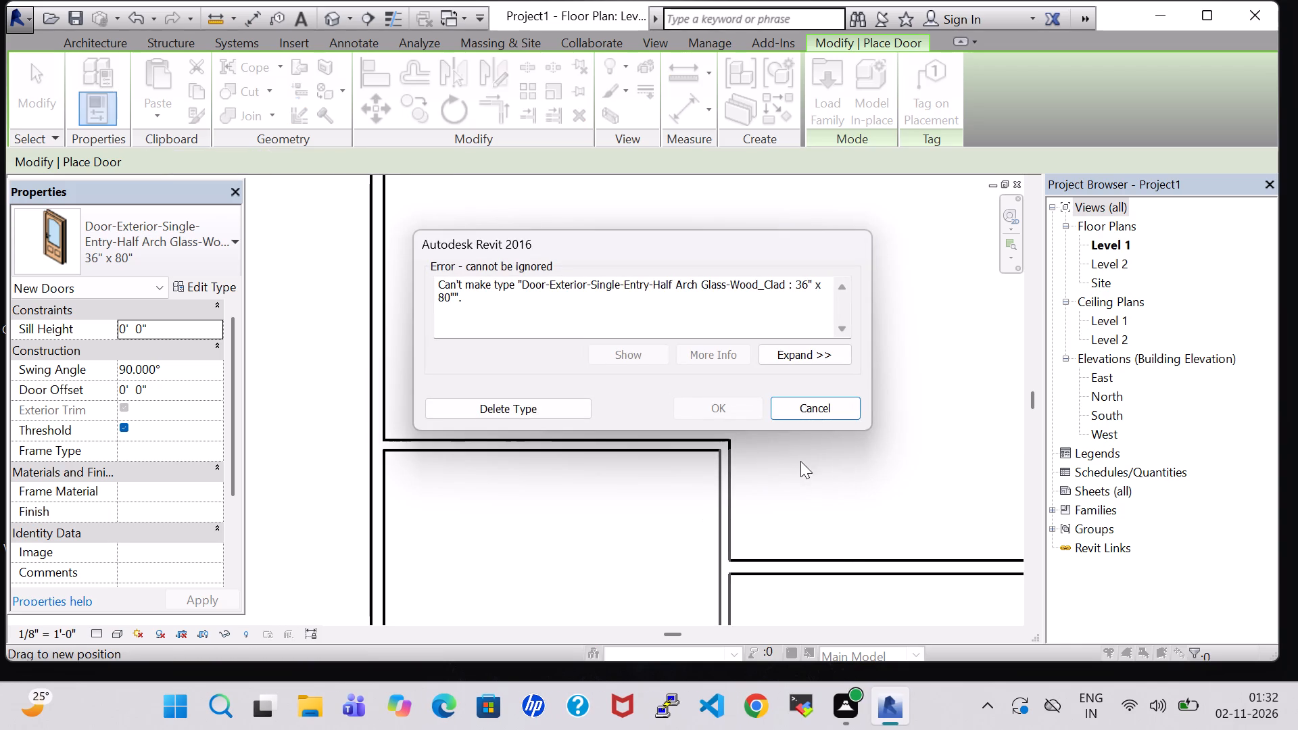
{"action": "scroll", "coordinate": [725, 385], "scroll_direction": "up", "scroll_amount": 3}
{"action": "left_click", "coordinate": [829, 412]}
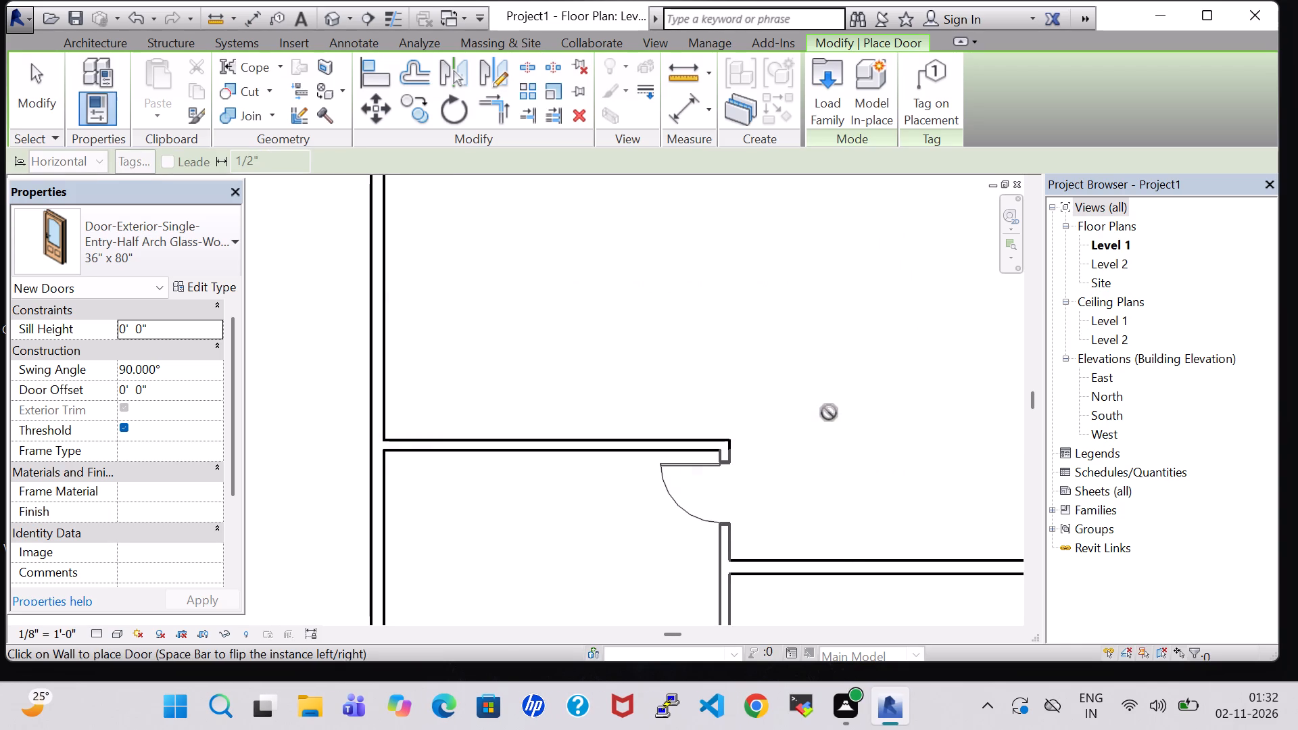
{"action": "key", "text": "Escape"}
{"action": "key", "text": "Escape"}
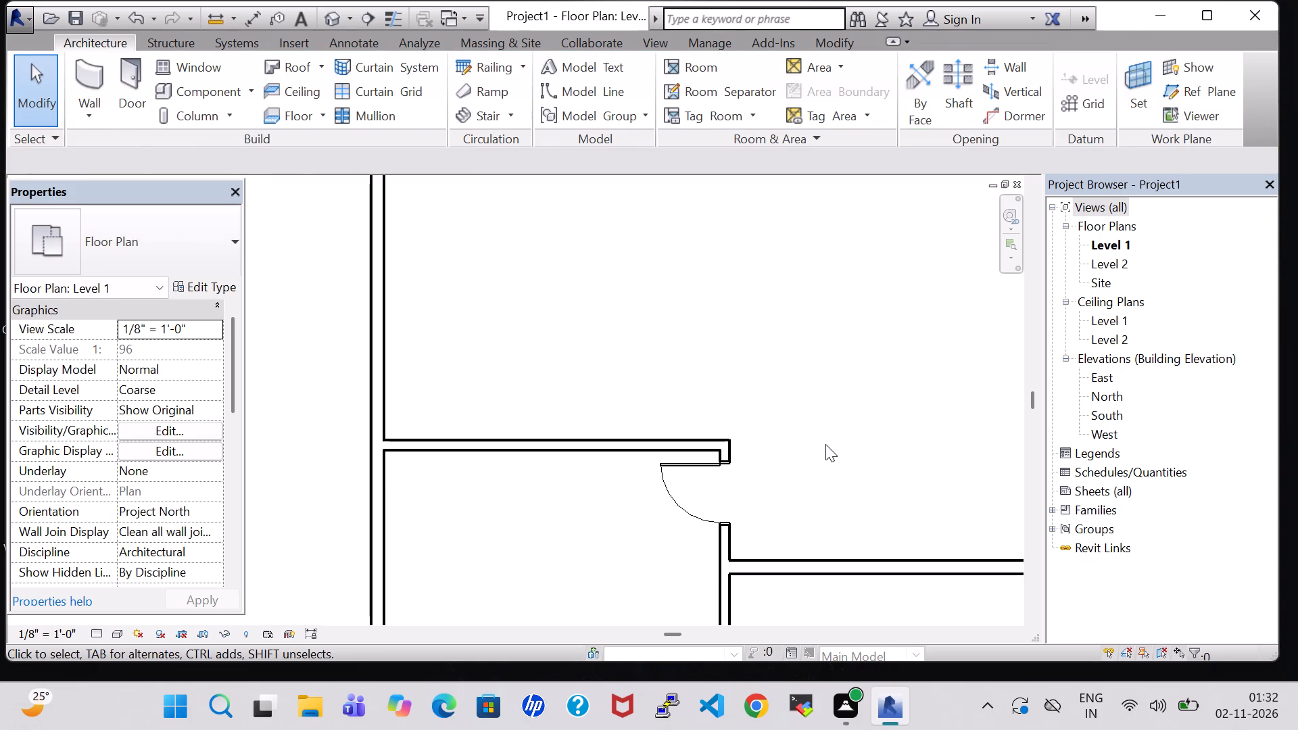
Place a 36" x 80" door in the southeast room's west wall, swinging into the room, about 2'-4" from its north wall.
{"action": "scroll", "coordinate": [825, 444], "scroll_direction": "down", "scroll_amount": 6}
{"action": "left_click", "coordinate": [137, 99]}
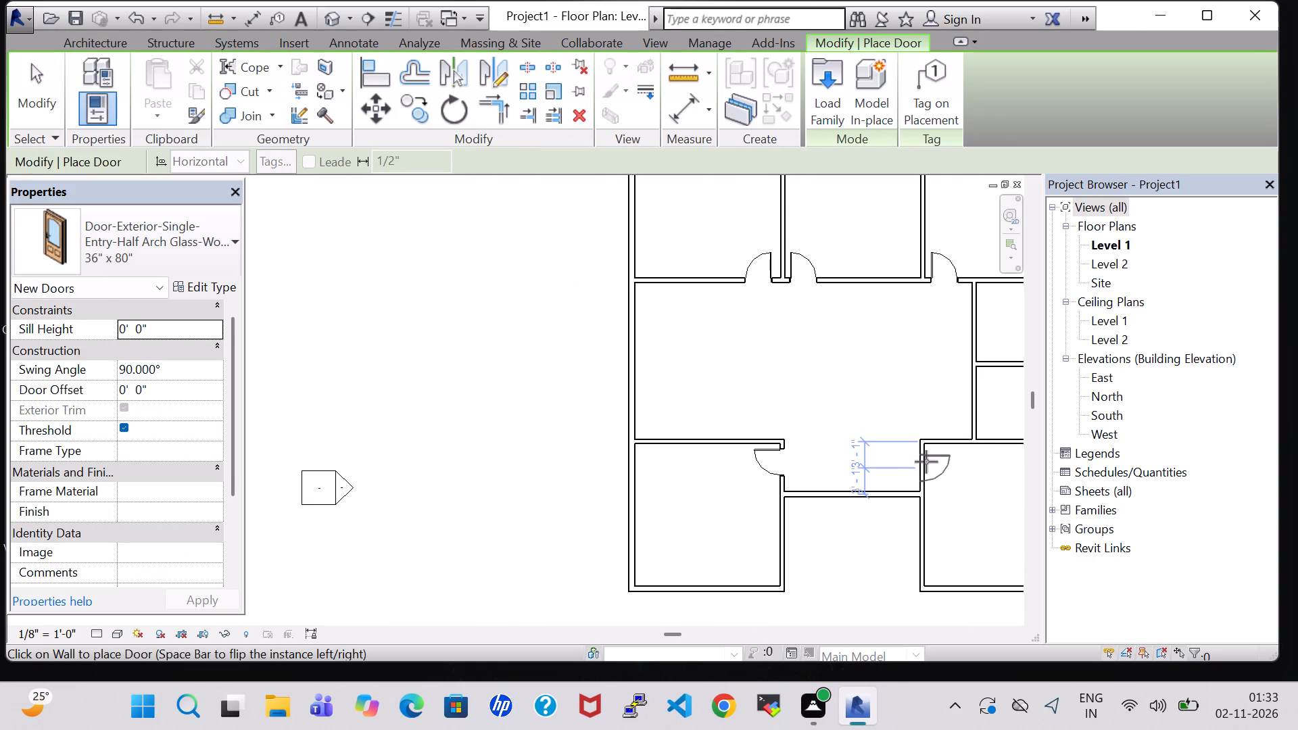
{"action": "scroll", "coordinate": [926, 462], "scroll_direction": "up", "scroll_amount": 5}
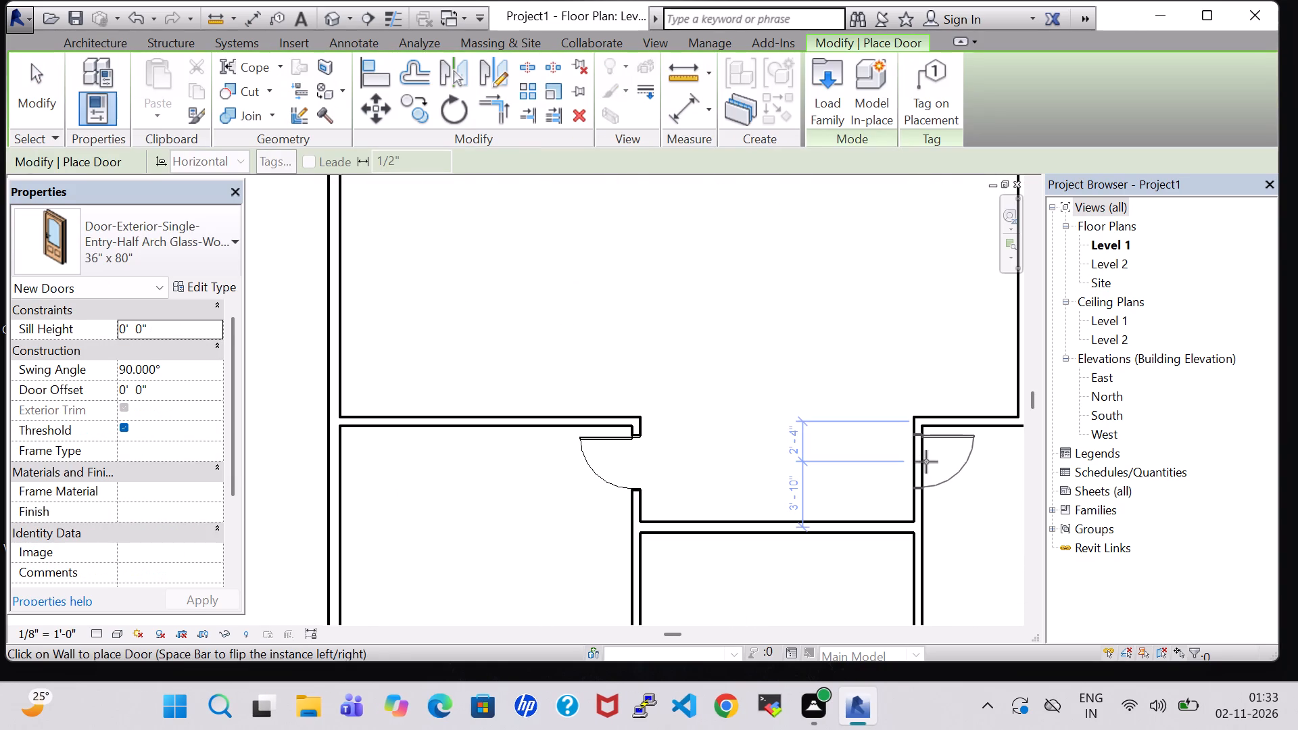
{"action": "left_click", "coordinate": [926, 462]}
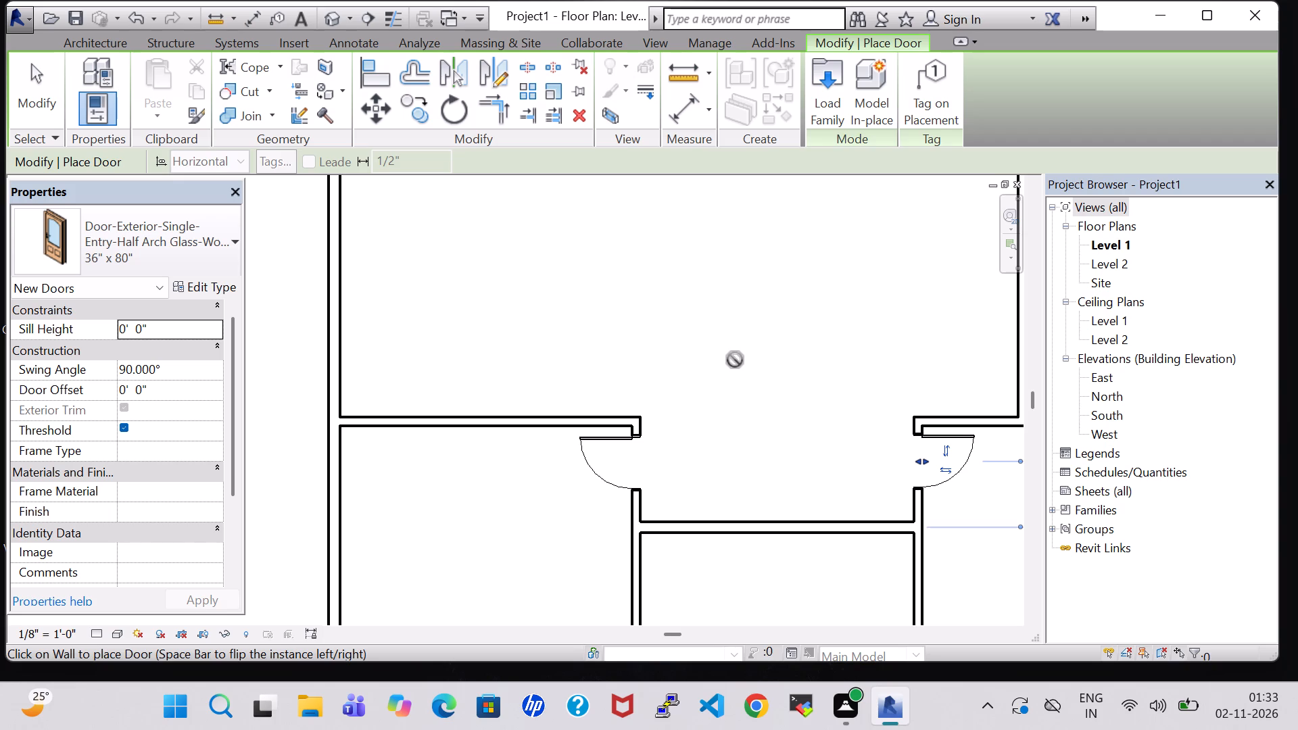
{"action": "key", "text": "Escape"}
{"action": "key", "text": "Escape"}
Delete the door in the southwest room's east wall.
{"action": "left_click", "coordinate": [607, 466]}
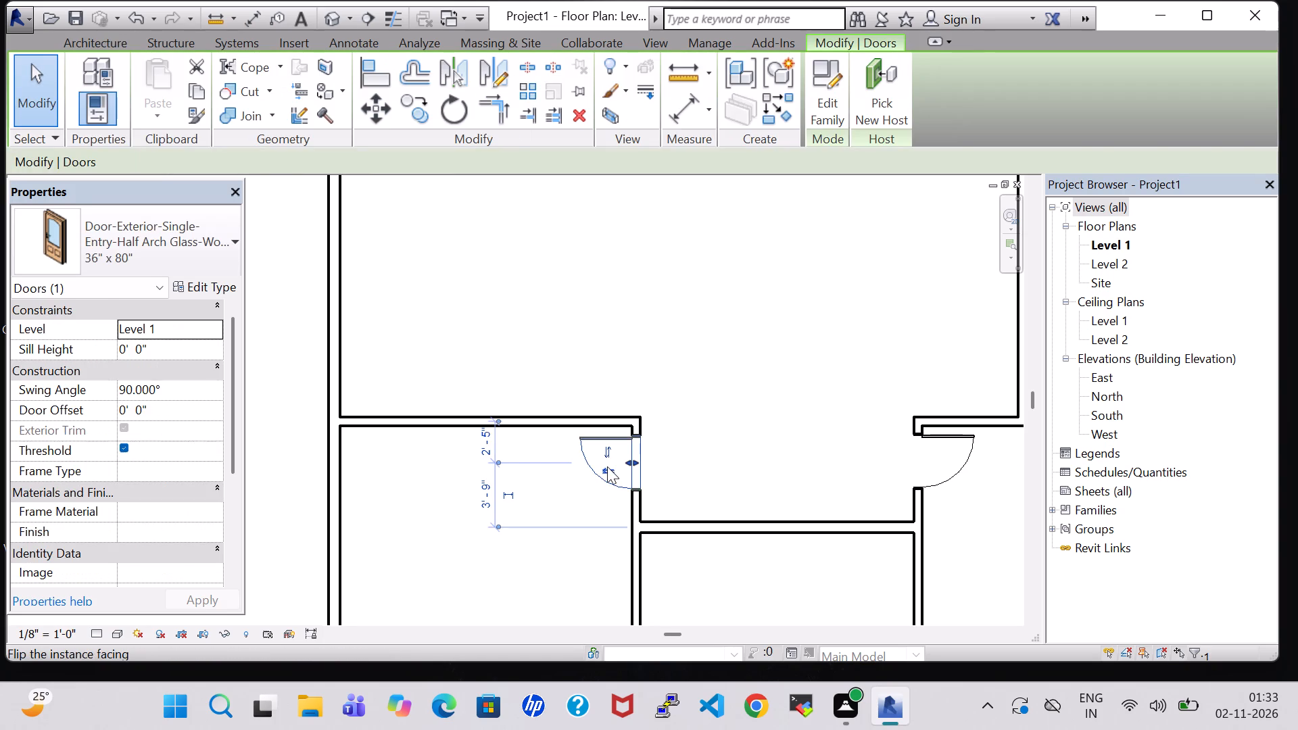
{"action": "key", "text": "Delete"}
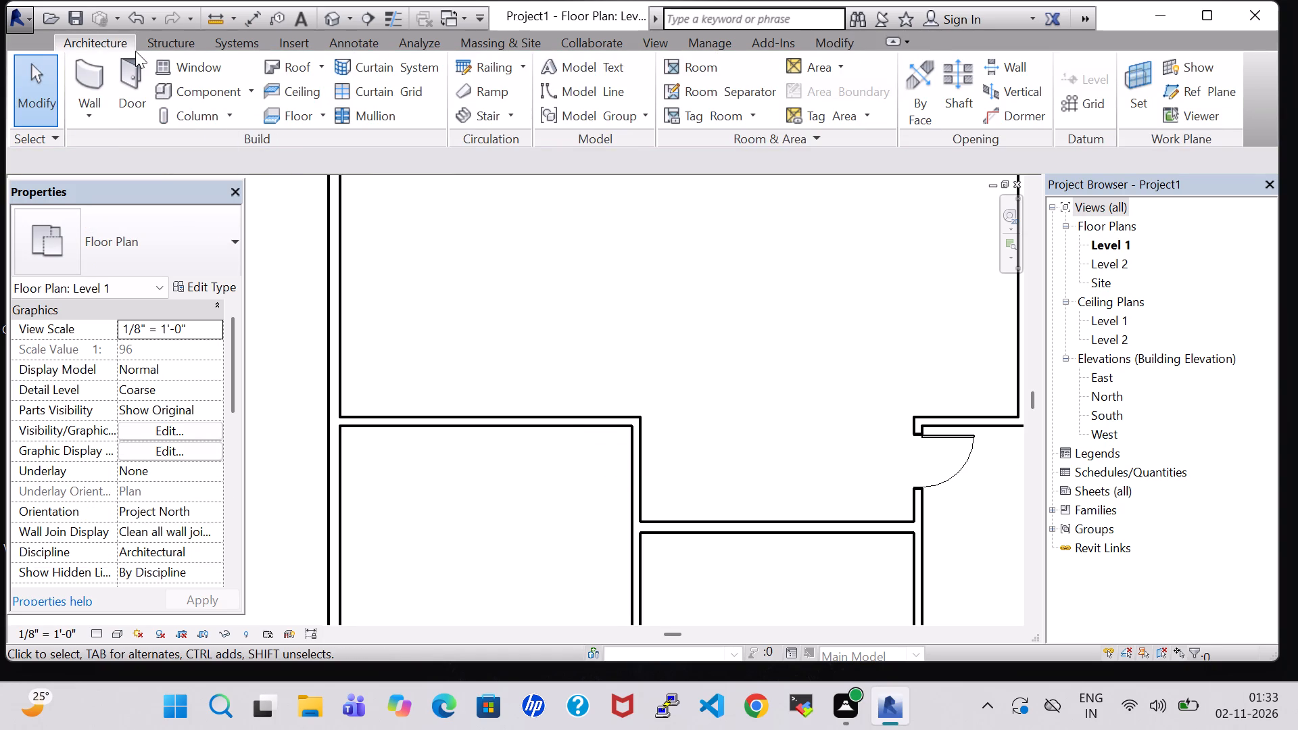
Place a 36" x 80" door in the southwest room's east wall, swinging inward, and nudge it north level with the southeast room's door.
{"action": "left_click", "coordinate": [135, 74]}
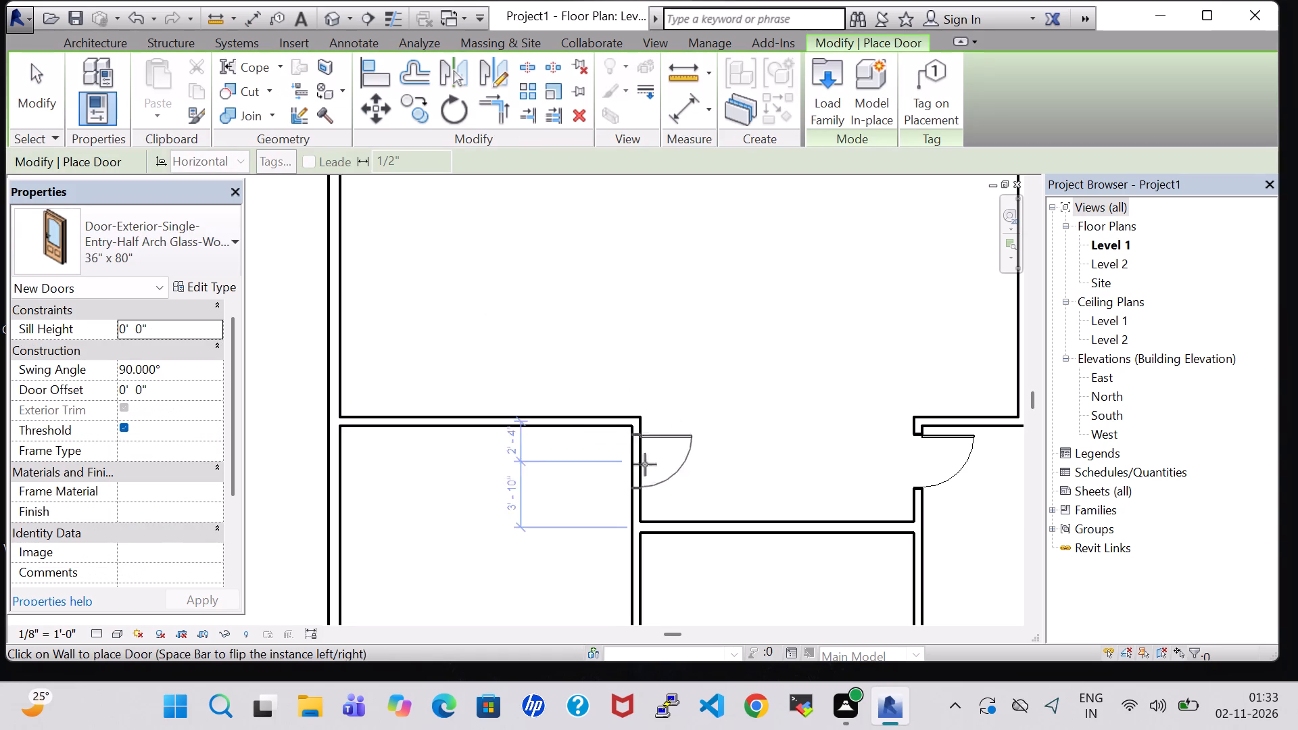
{"action": "key", "text": "space"}
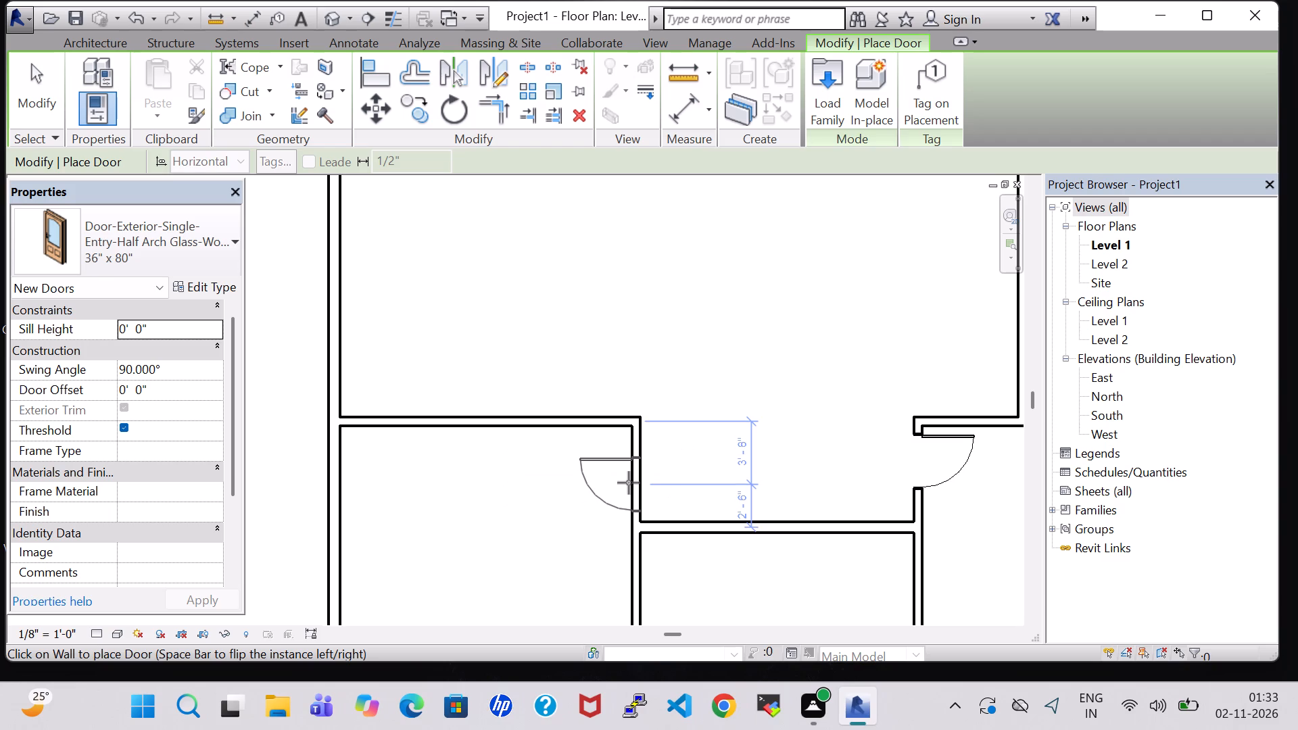
{"action": "left_click", "coordinate": [629, 476]}
{"action": "key", "text": "Escape"}
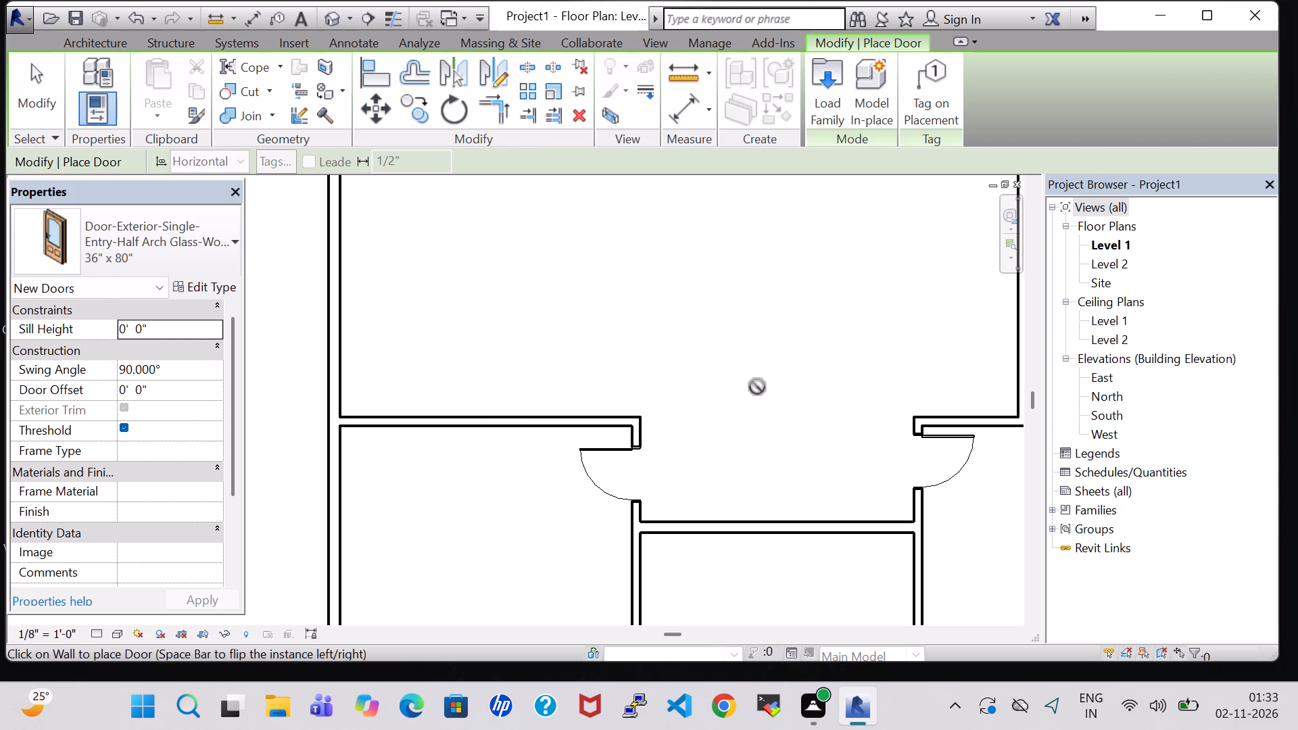
{"action": "key", "text": "Escape"}
{"action": "left_click", "coordinate": [616, 445]}
{"action": "key", "text": "Up"}
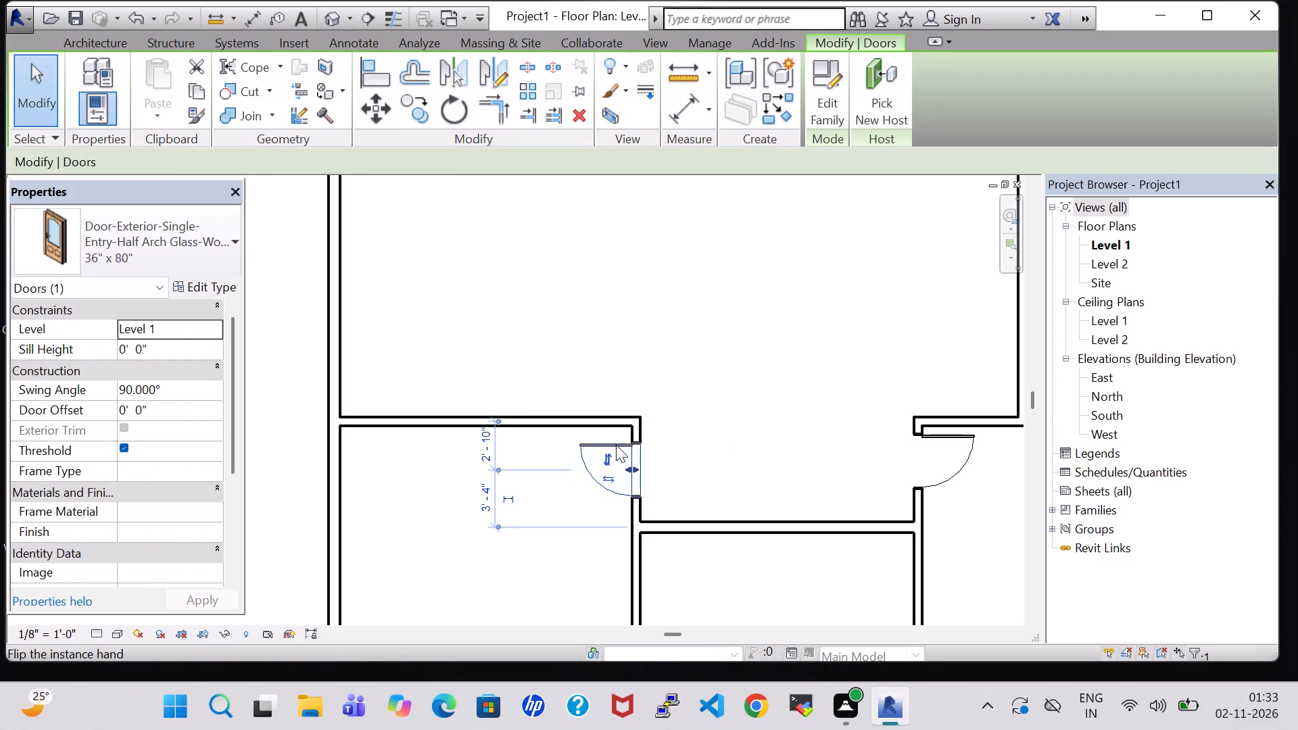
{"action": "key", "text": "Up"}
{"action": "key", "text": "Up"}
{"action": "left_click", "coordinate": [694, 345]}
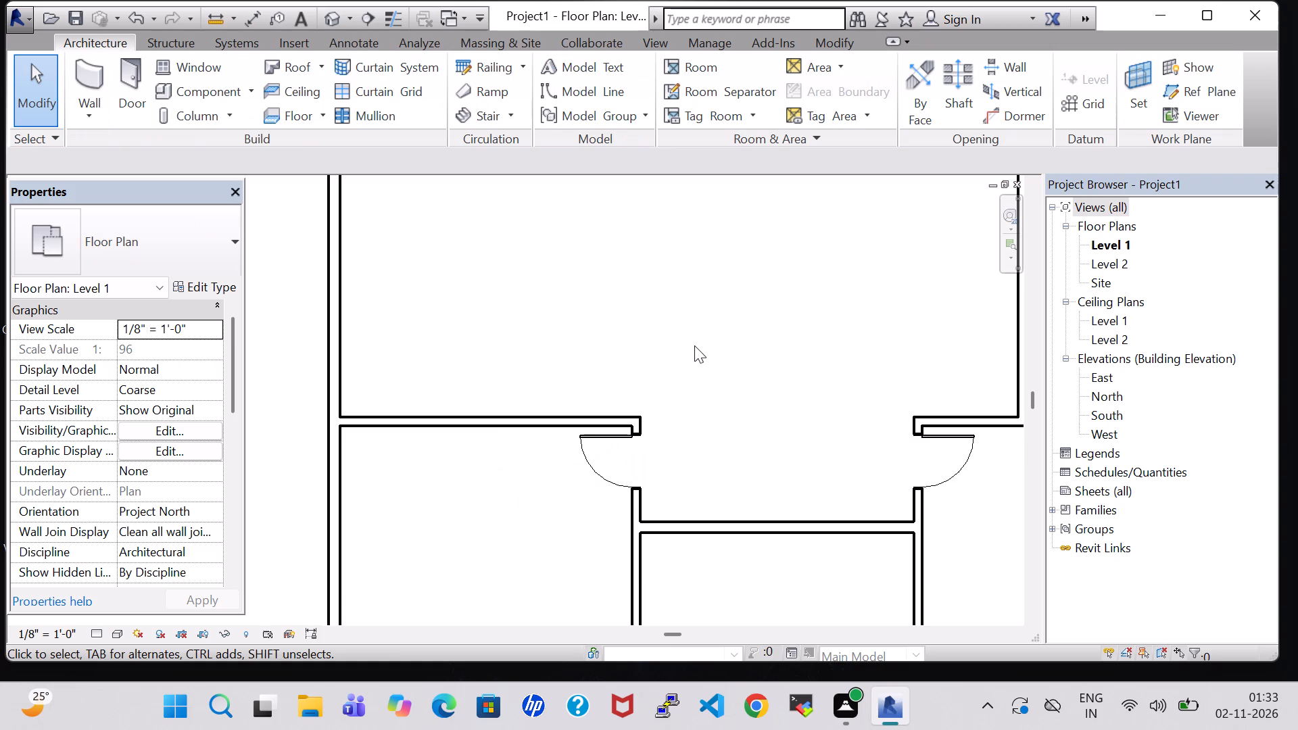
Load the residential Door-Exterior-Double-Full Glass-Wood_Clad family from the US Imperial door library for door placement.
{"action": "scroll", "coordinate": [700, 341], "scroll_direction": "down", "scroll_amount": 3}
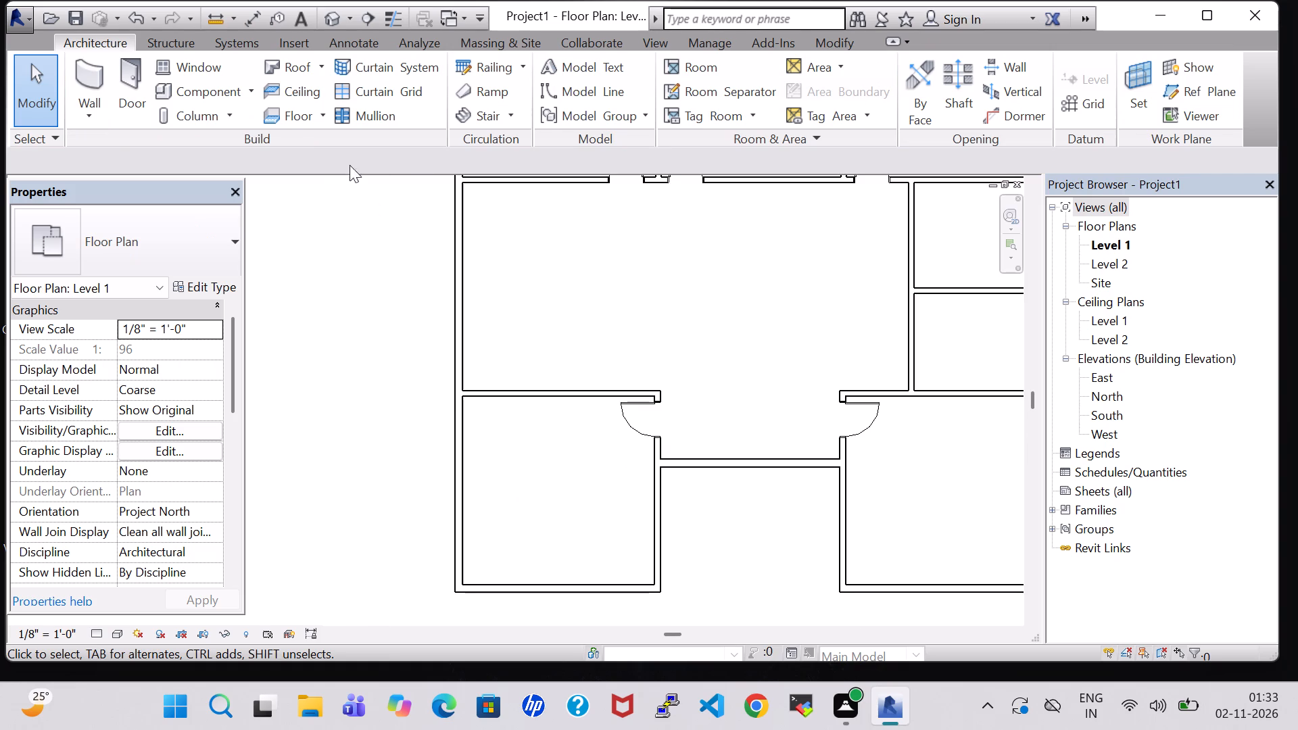
{"action": "left_click", "coordinate": [136, 74]}
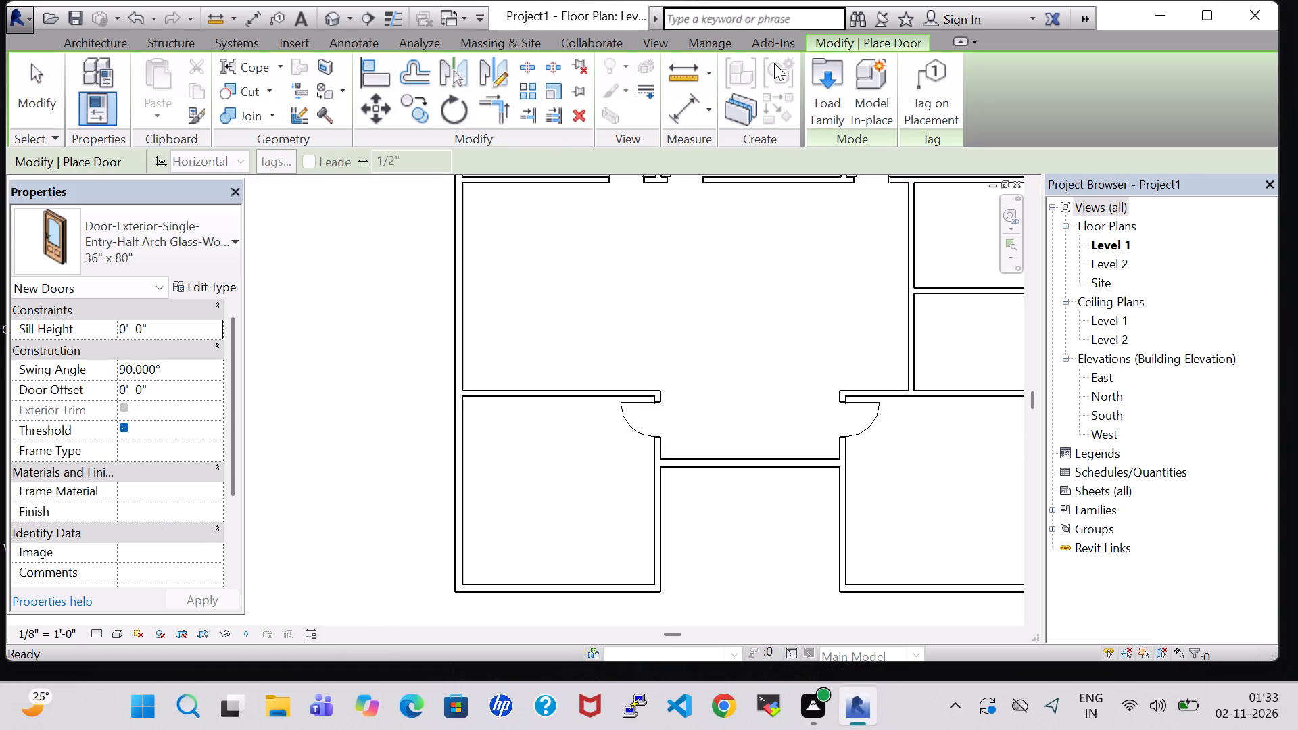
{"action": "double_click", "coordinate": [840, 89]}
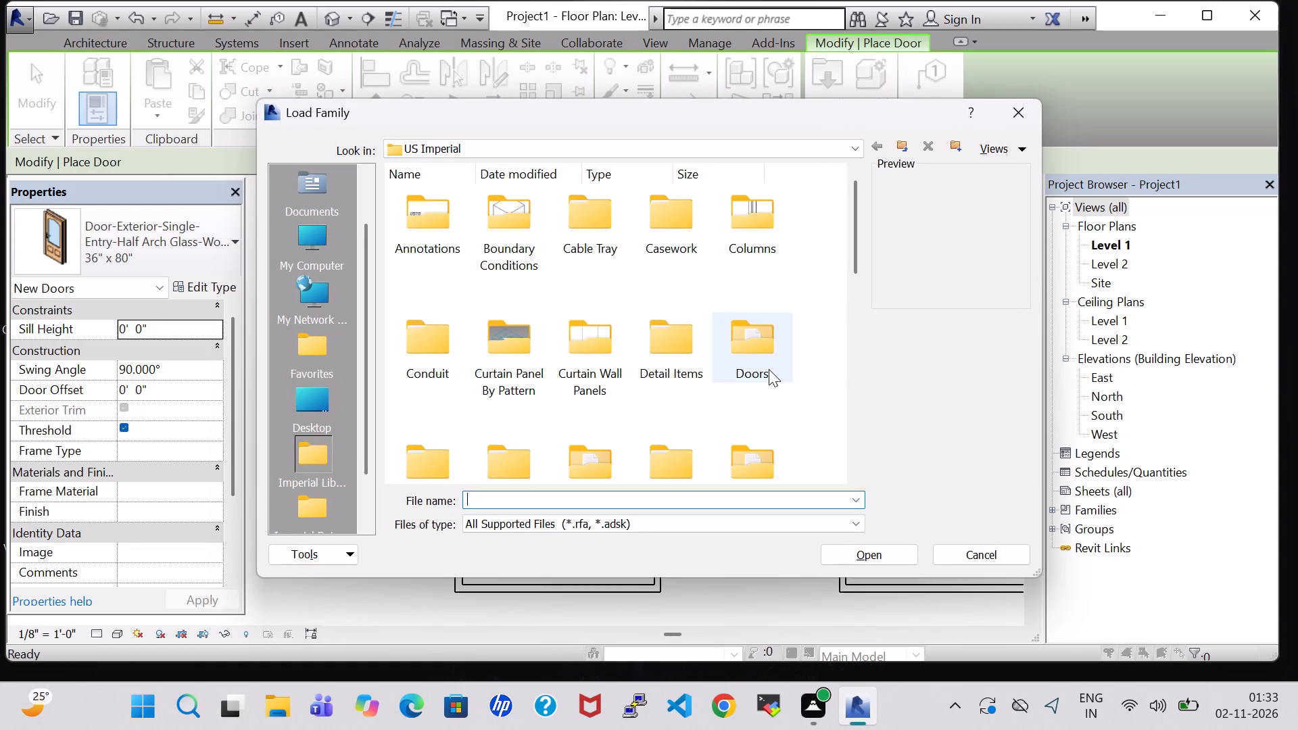
{"action": "double_click", "coordinate": [769, 369]}
{"action": "double_click", "coordinate": [592, 242]}
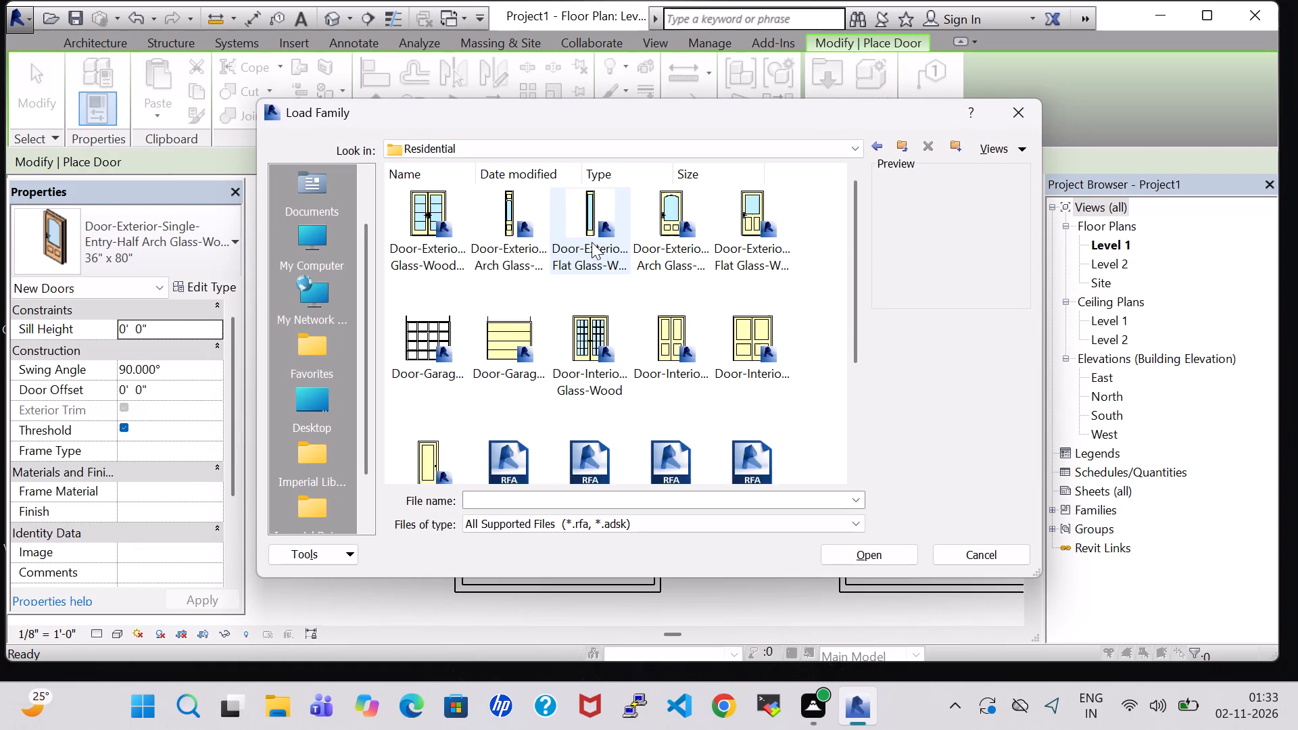
{"action": "left_click", "coordinate": [442, 235]}
{"action": "left_click", "coordinate": [891, 558]}
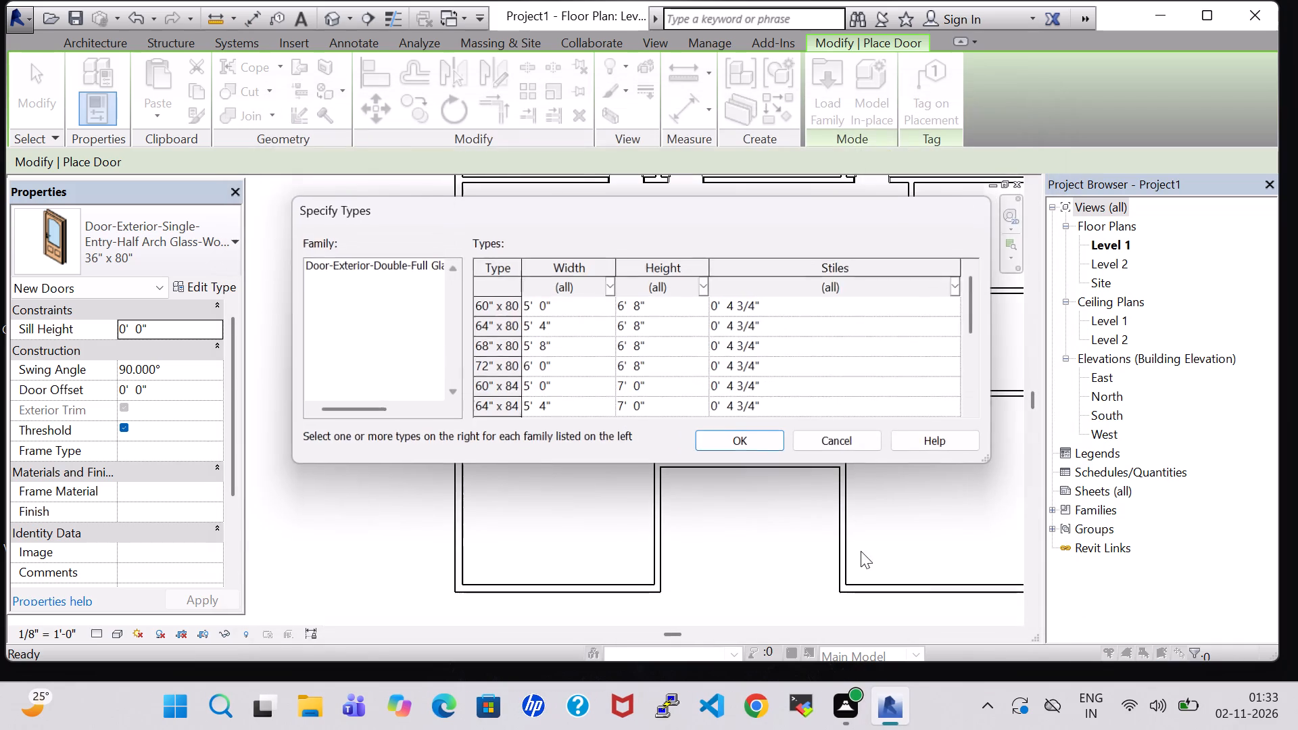
{"action": "left_click", "coordinate": [742, 442]}
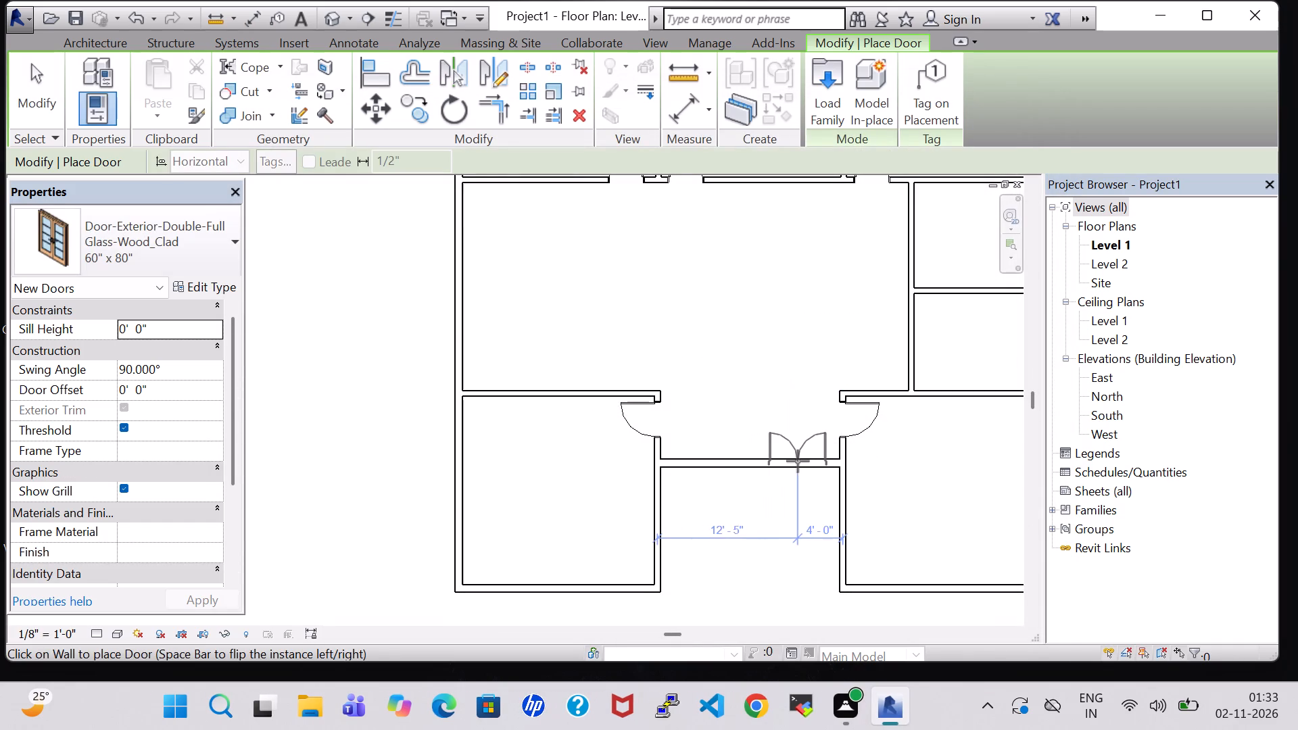
Place a 60" x 80" double full-glass door in the recessed south entrance wall, swinging inward, about 7'-2" from the wall's east end.
{"action": "left_click", "coordinate": [762, 461]}
{"action": "key", "text": "Escape"}
{"action": "key", "text": "Escape"}
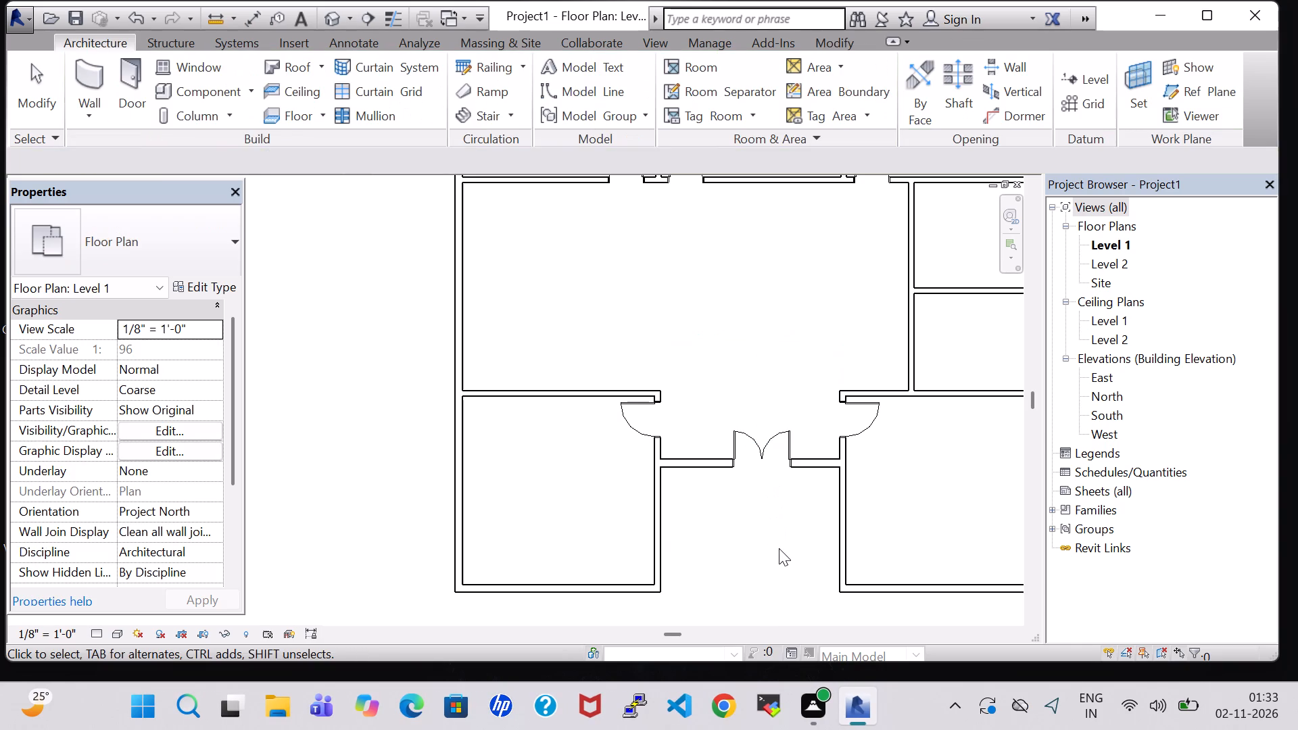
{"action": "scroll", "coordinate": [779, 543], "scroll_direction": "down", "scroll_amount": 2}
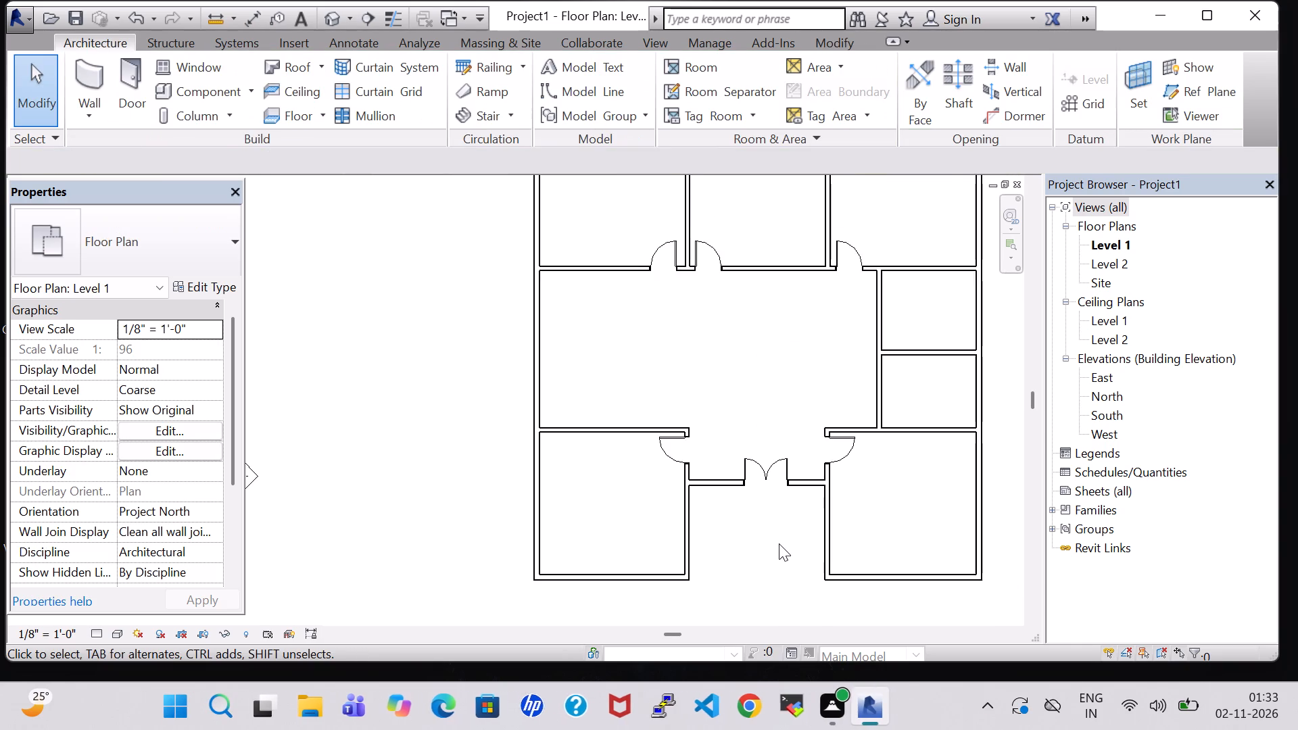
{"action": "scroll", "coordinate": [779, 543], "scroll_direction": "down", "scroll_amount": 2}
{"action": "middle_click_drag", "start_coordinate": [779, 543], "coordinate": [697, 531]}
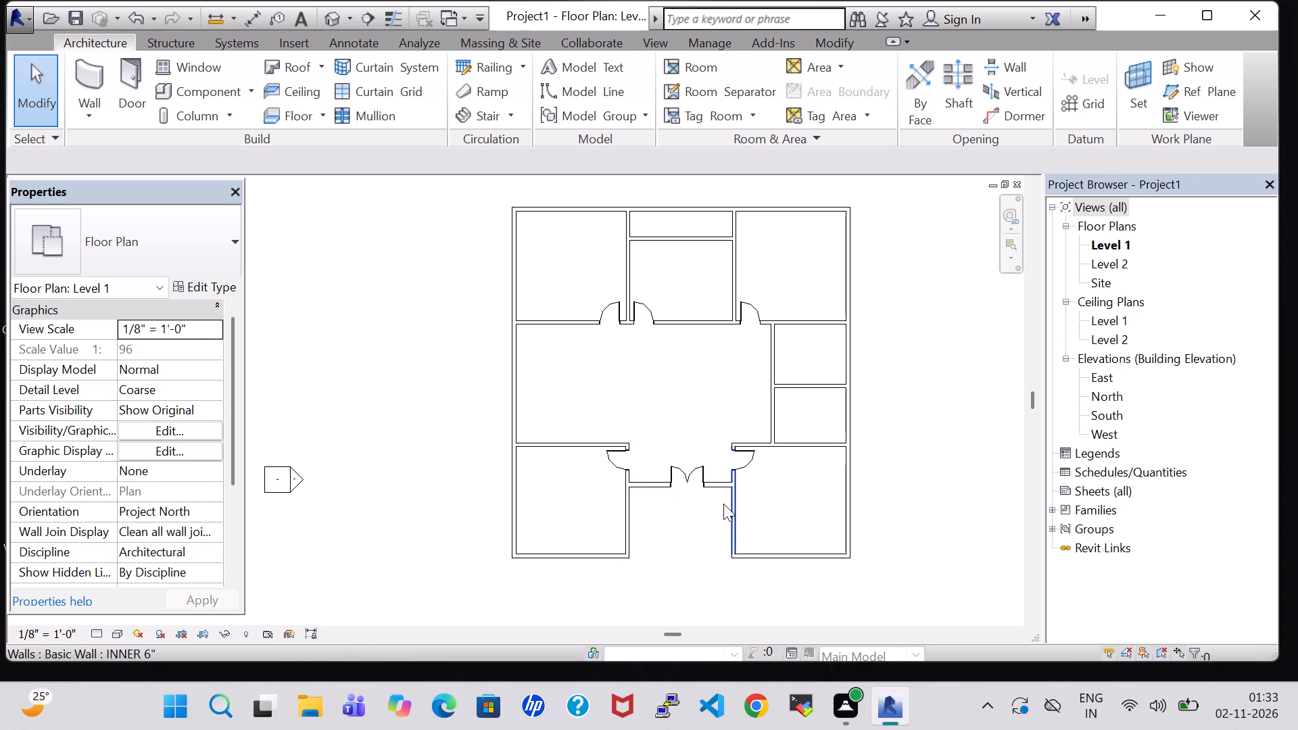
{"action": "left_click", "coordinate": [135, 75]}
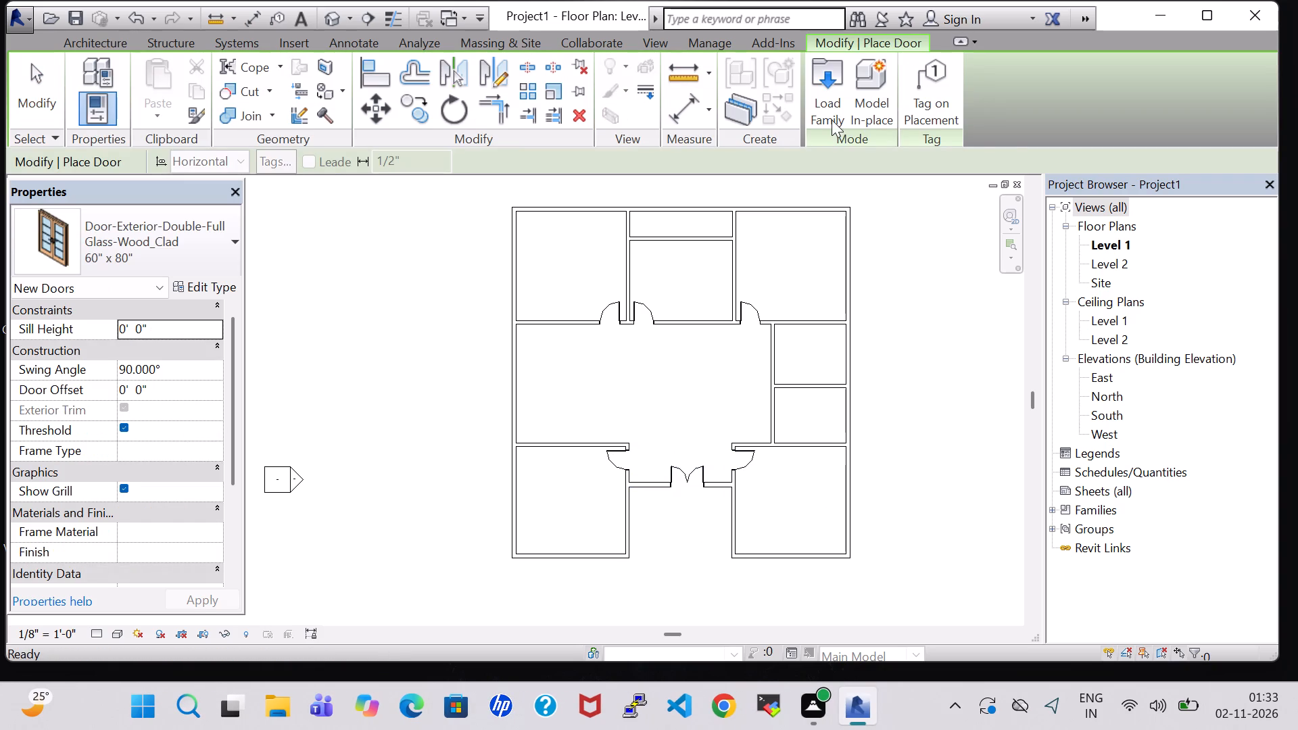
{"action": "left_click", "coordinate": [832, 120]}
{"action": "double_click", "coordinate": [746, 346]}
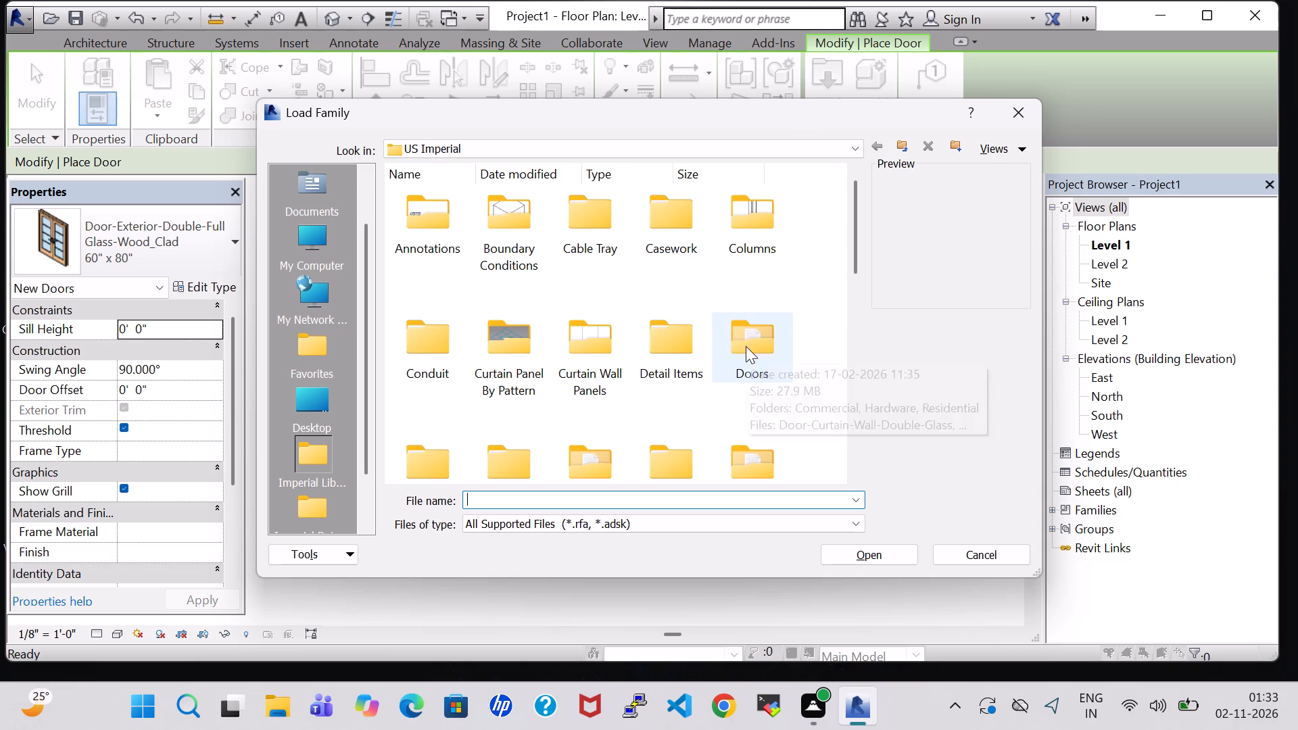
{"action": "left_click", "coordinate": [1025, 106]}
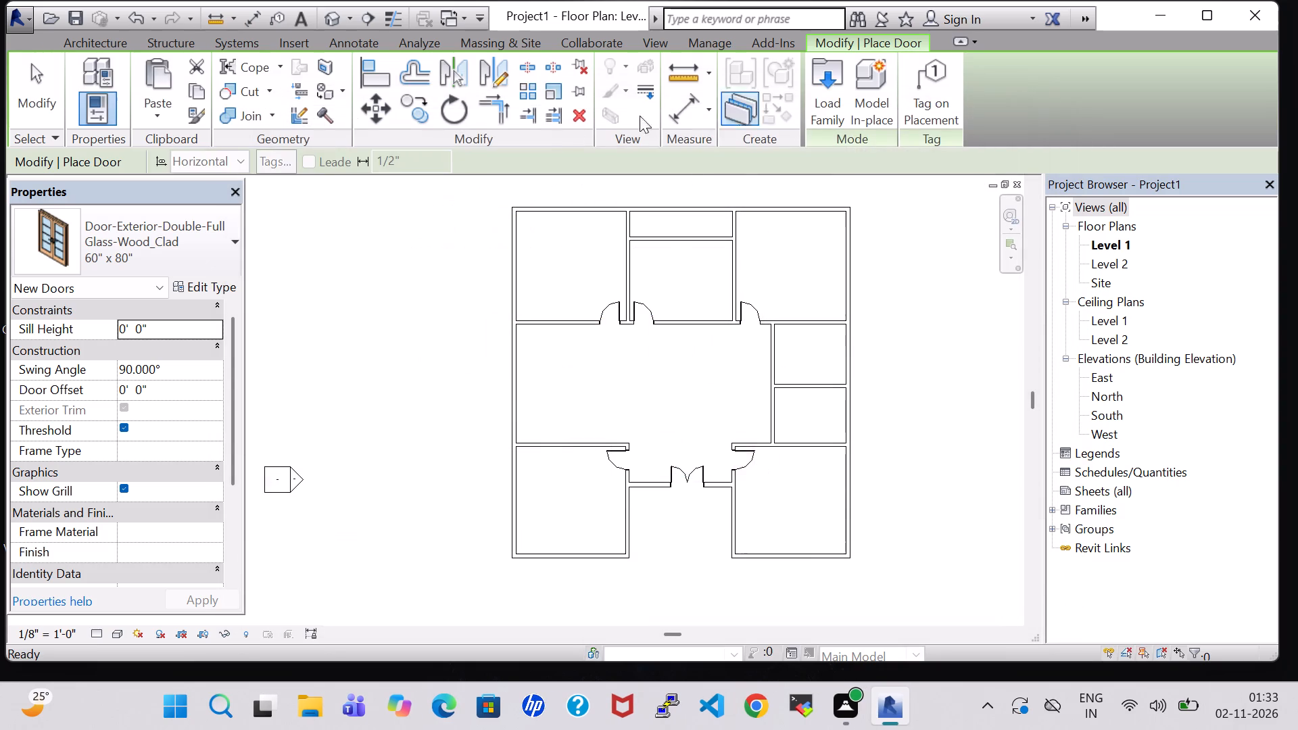
Place a Single-Flush 30" x 80" door in the southern small east room's south wall, swinging into that room, and nudge it to about 2'-3" from the east wall.
{"action": "left_click", "coordinate": [172, 270]}
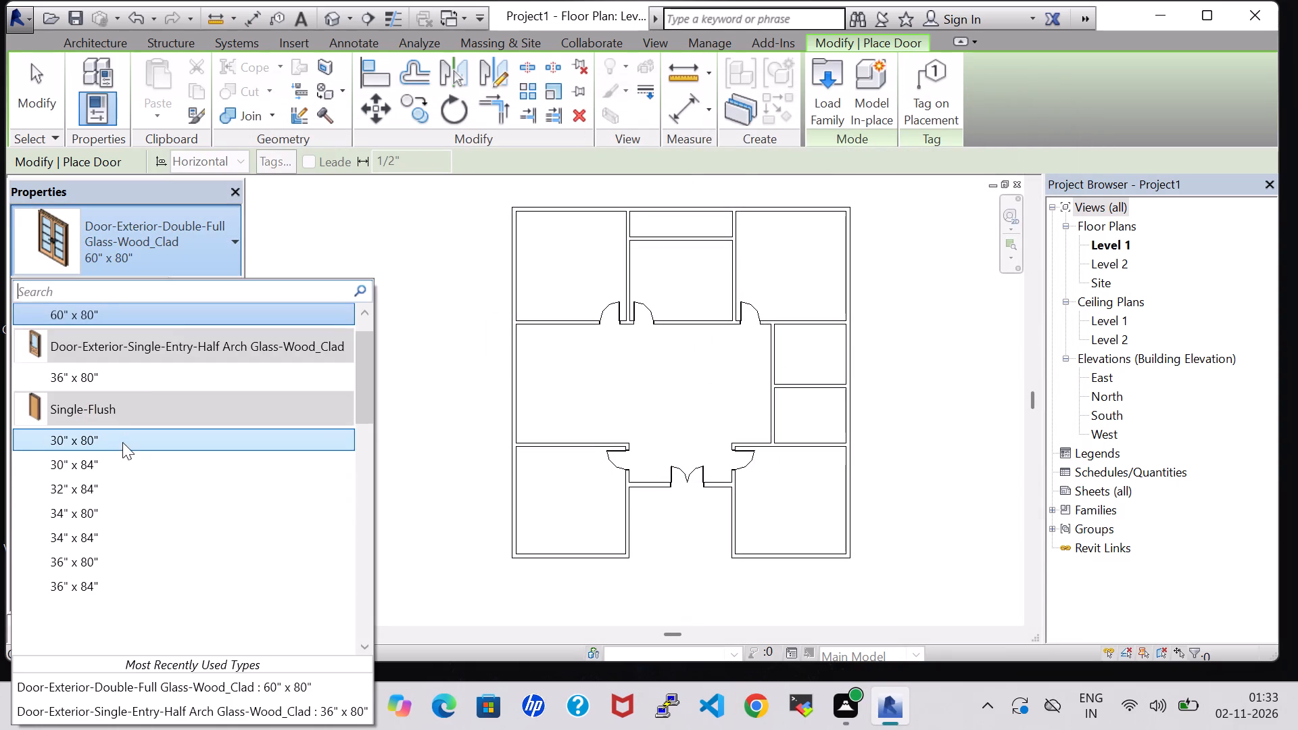
{"action": "left_click", "coordinate": [122, 442]}
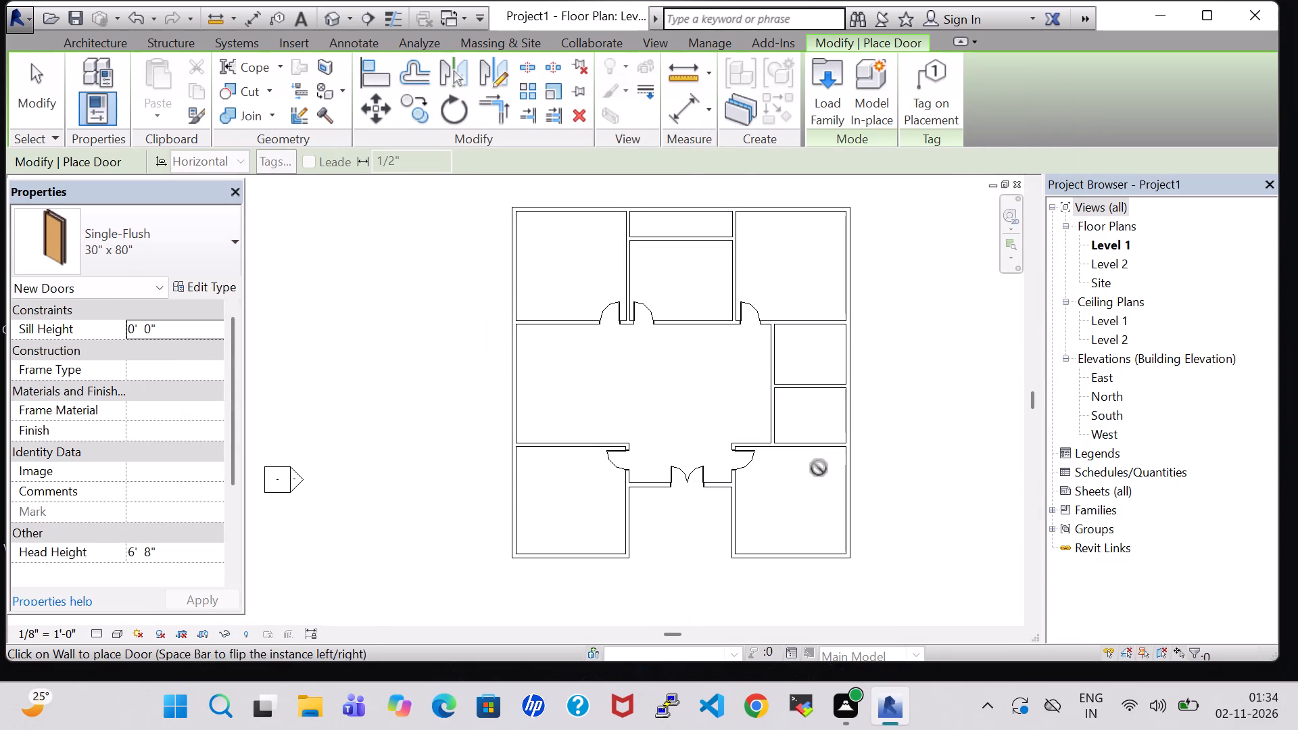
{"action": "scroll", "coordinate": [822, 458], "scroll_direction": "up", "scroll_amount": 8}
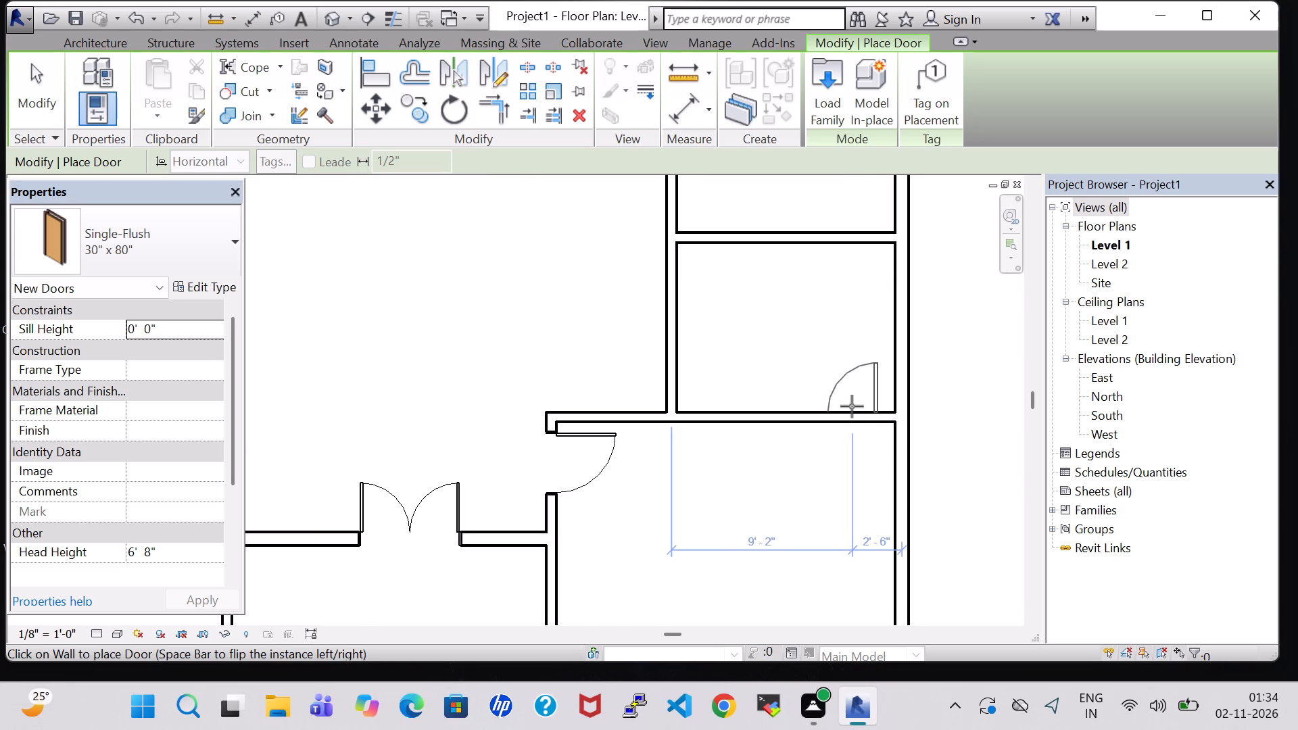
{"action": "left_click", "coordinate": [852, 406]}
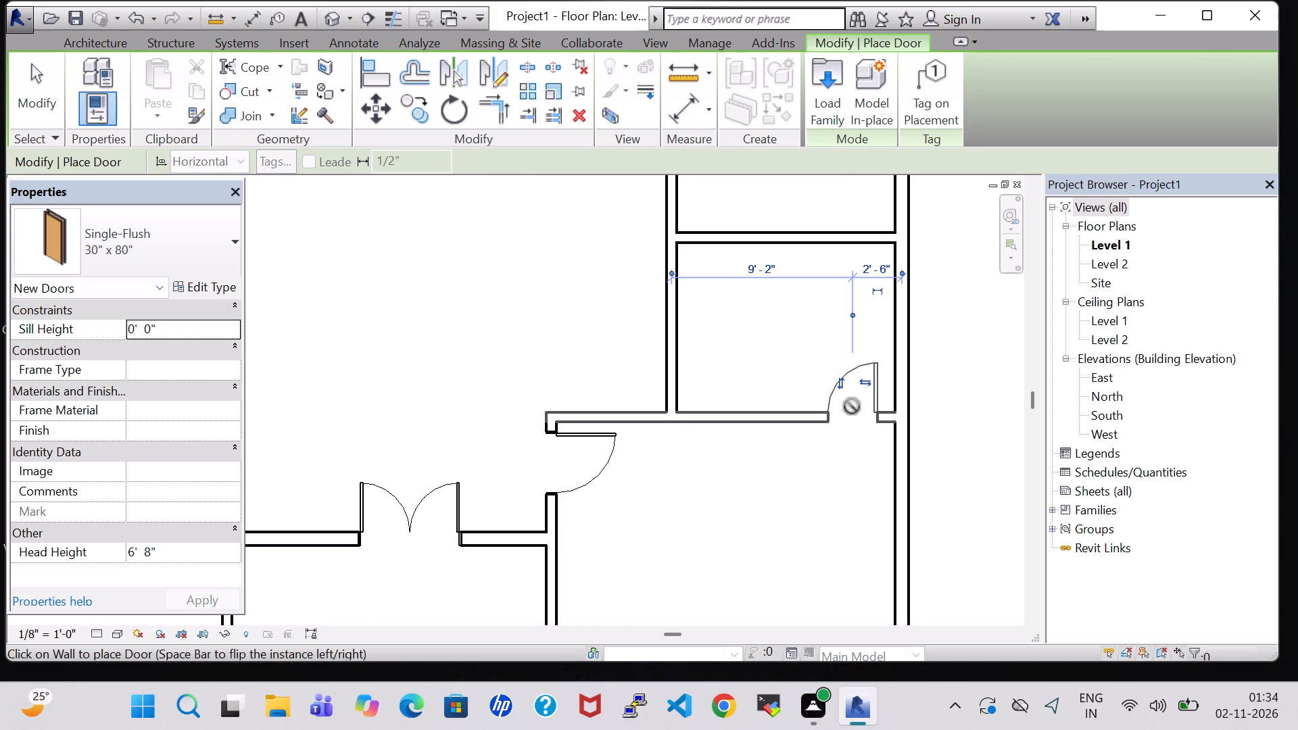
{"action": "key", "text": "Escape"}
{"action": "key", "text": "Escape"}
{"action": "left_click", "coordinate": [852, 391]}
{"action": "key", "text": "Right"}
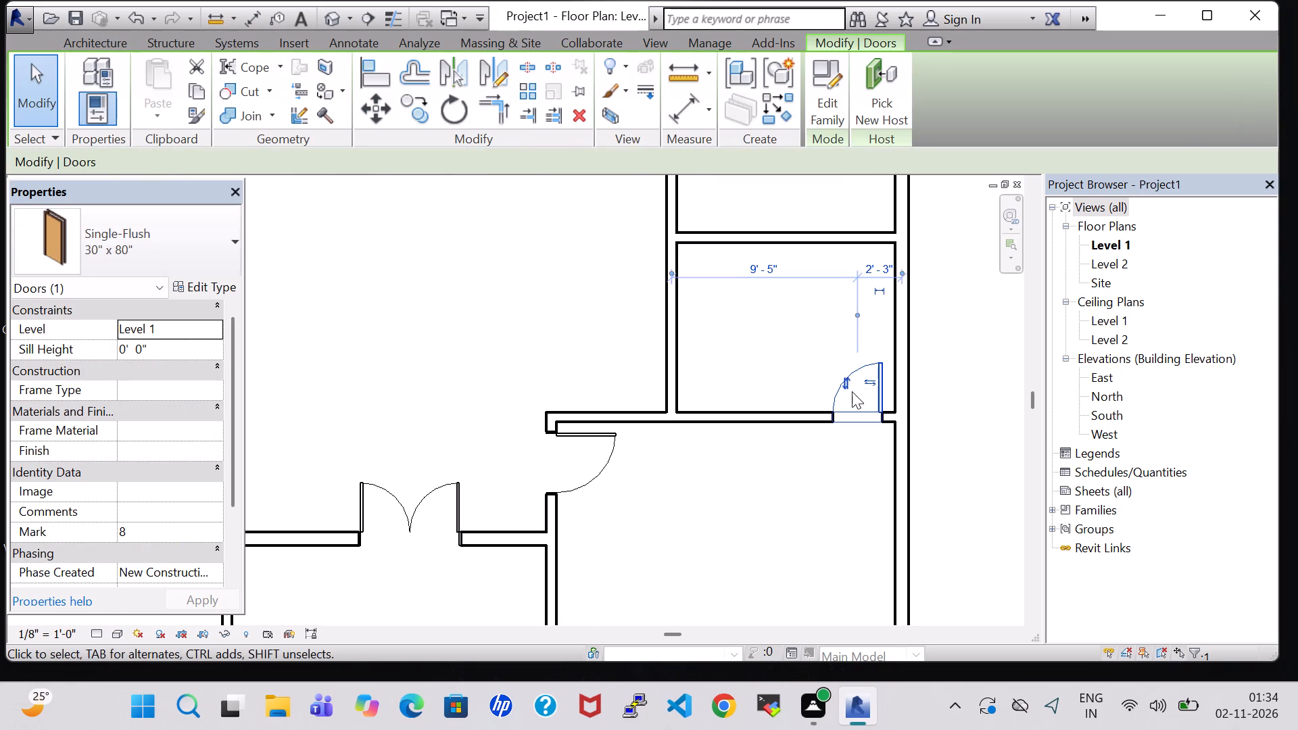
{"action": "left_click", "coordinate": [957, 376]}
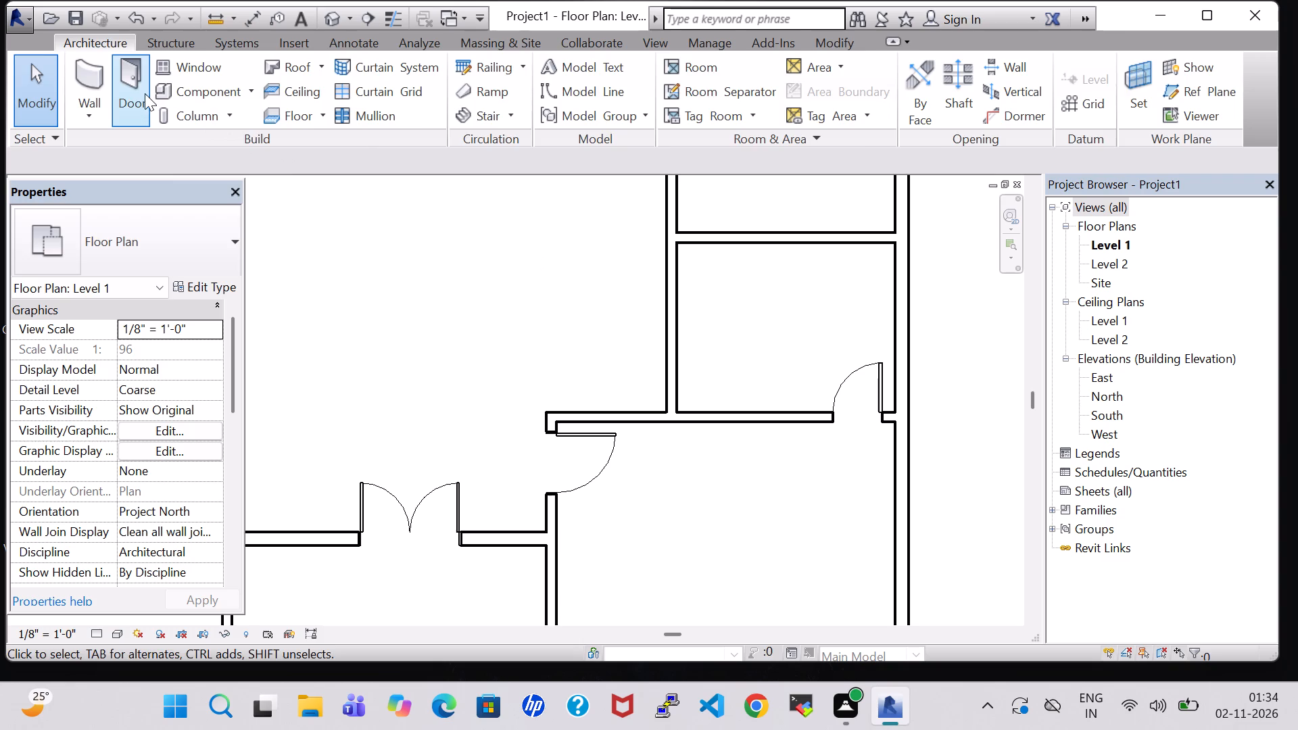
Place a Single-Flush 30" x 80" door in the northern small east room's west wall, hinged north, swinging inward, about 2'-3" from its north wall.
{"action": "left_click", "coordinate": [145, 93]}
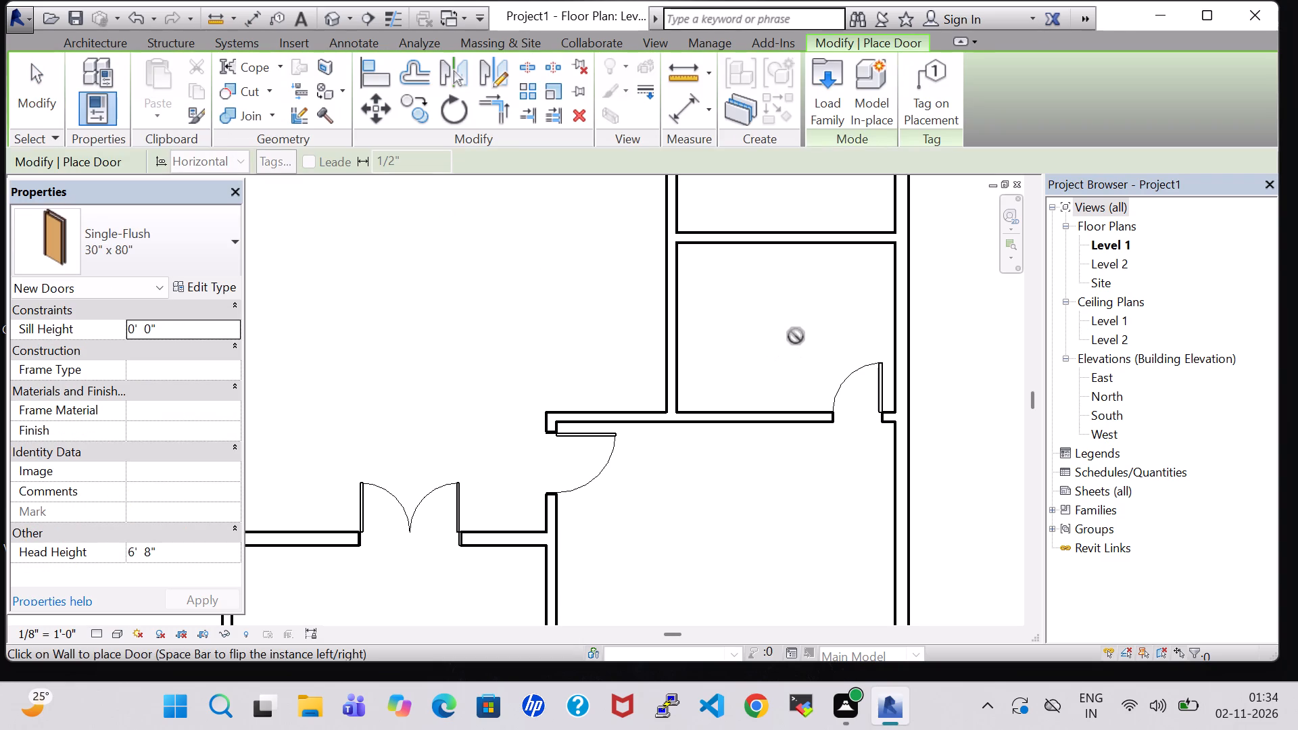
{"action": "middle_click_drag", "start_coordinate": [796, 336], "coordinate": [790, 556]}
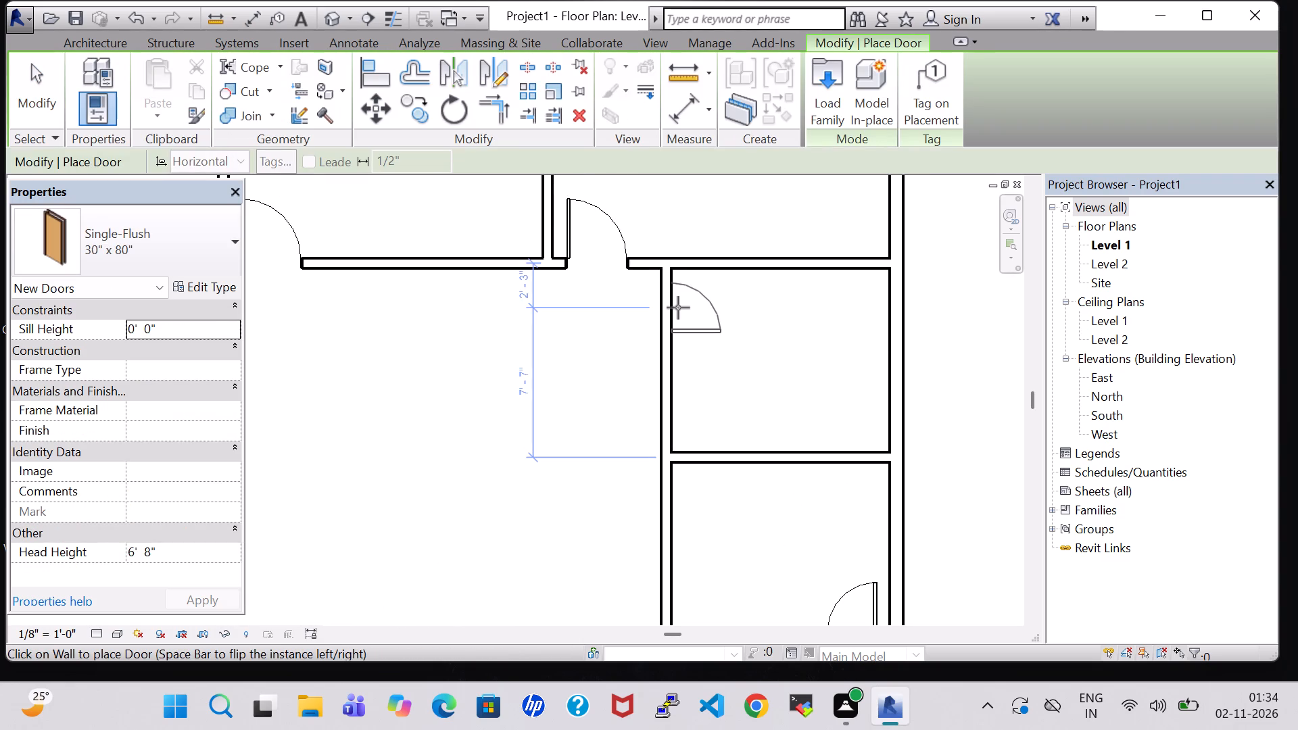
{"action": "key", "text": "space"}
{"action": "left_click", "coordinate": [678, 308]}
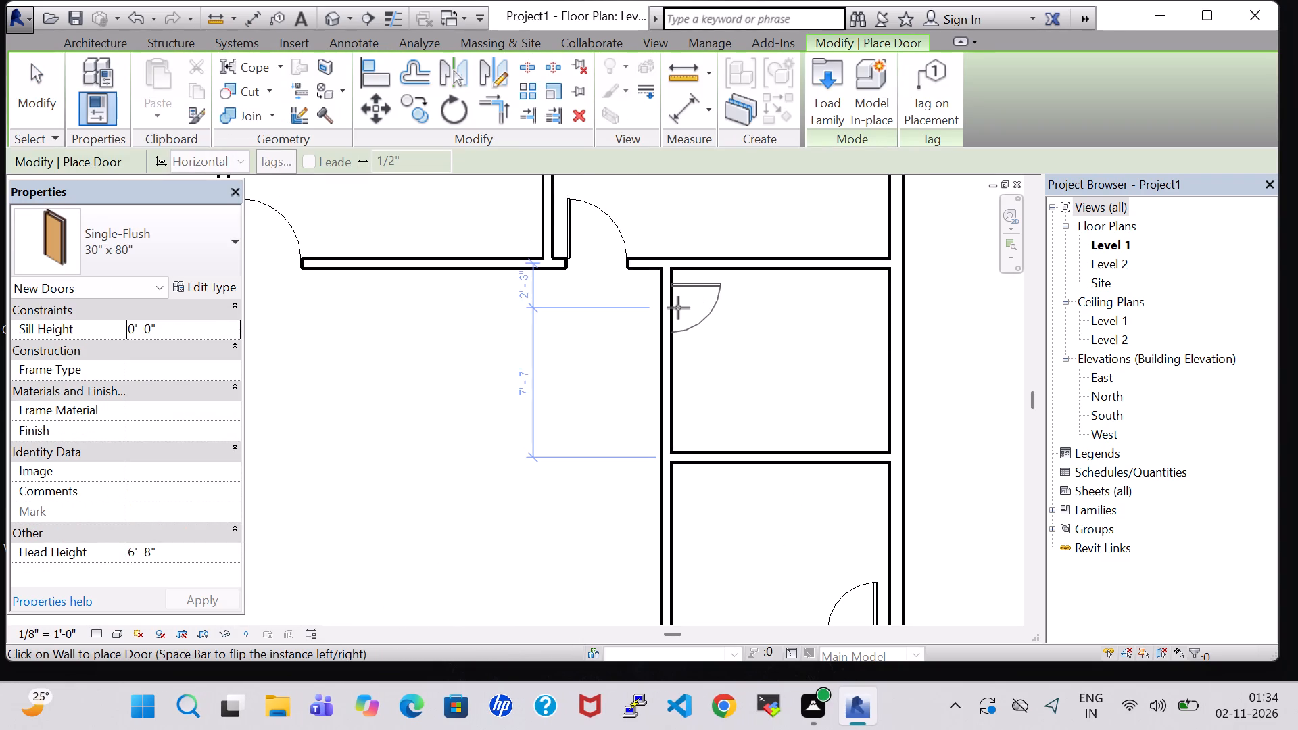
{"action": "key", "text": "Escape"}
{"action": "key", "text": "Escape"}
Load the Casement Dbl with Trim window family from the US Imperial Windows library for window placement.
{"action": "scroll", "coordinate": [796, 366], "scroll_direction": "down", "scroll_amount": 3}
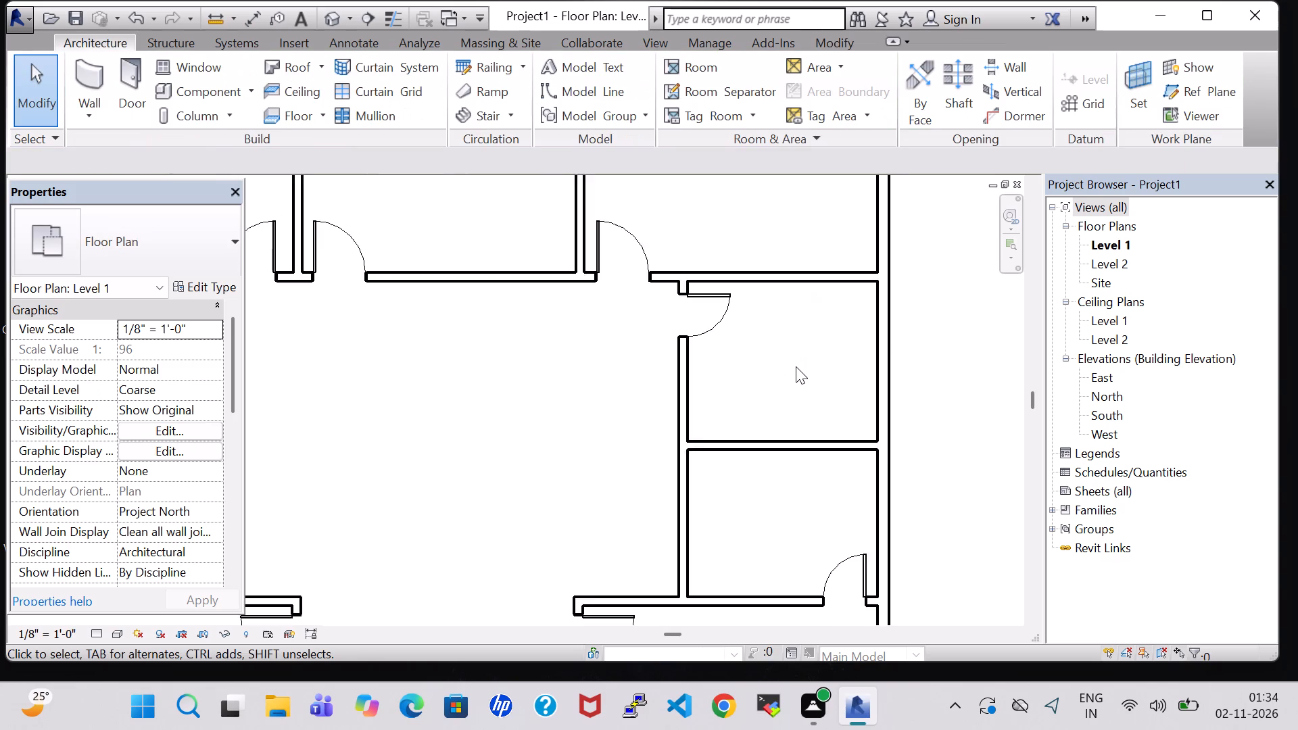
{"action": "scroll", "coordinate": [796, 366], "scroll_direction": "down", "scroll_amount": 2}
{"action": "scroll", "coordinate": [769, 441], "scroll_direction": "down", "scroll_amount": 2}
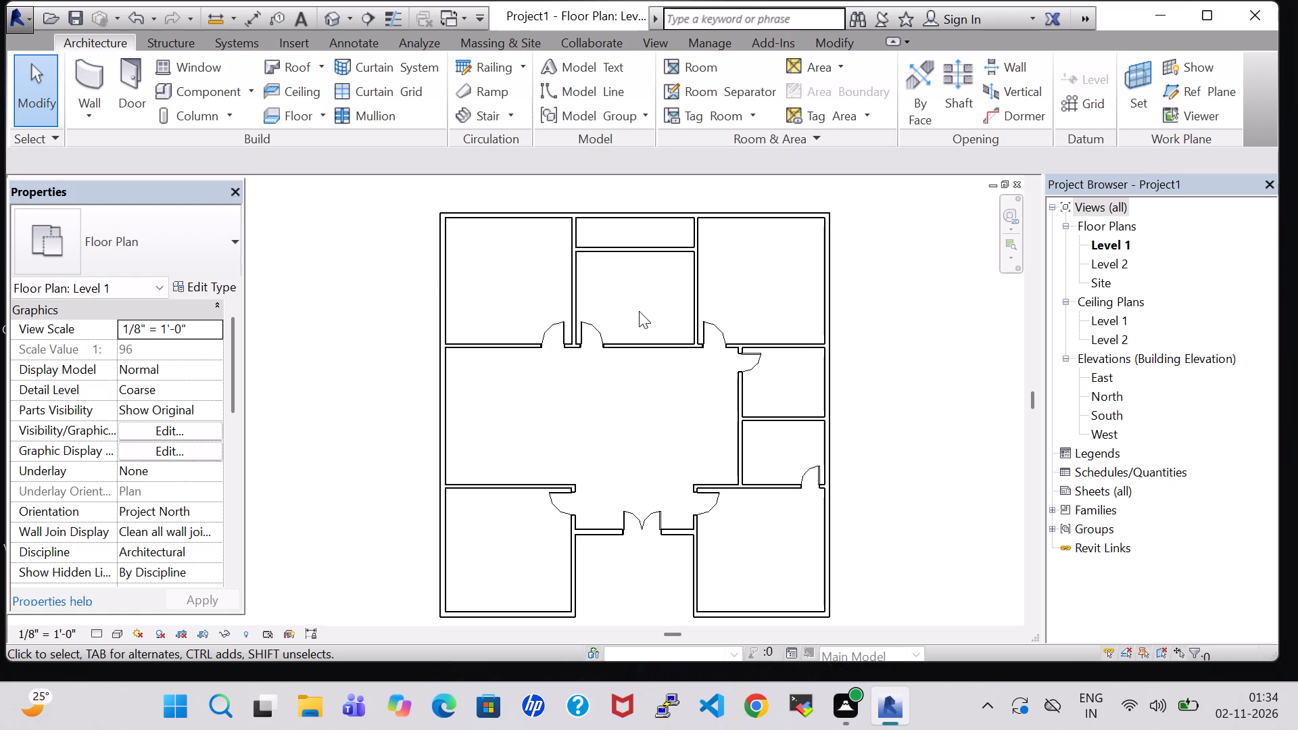
{"action": "left_click", "coordinate": [187, 71]}
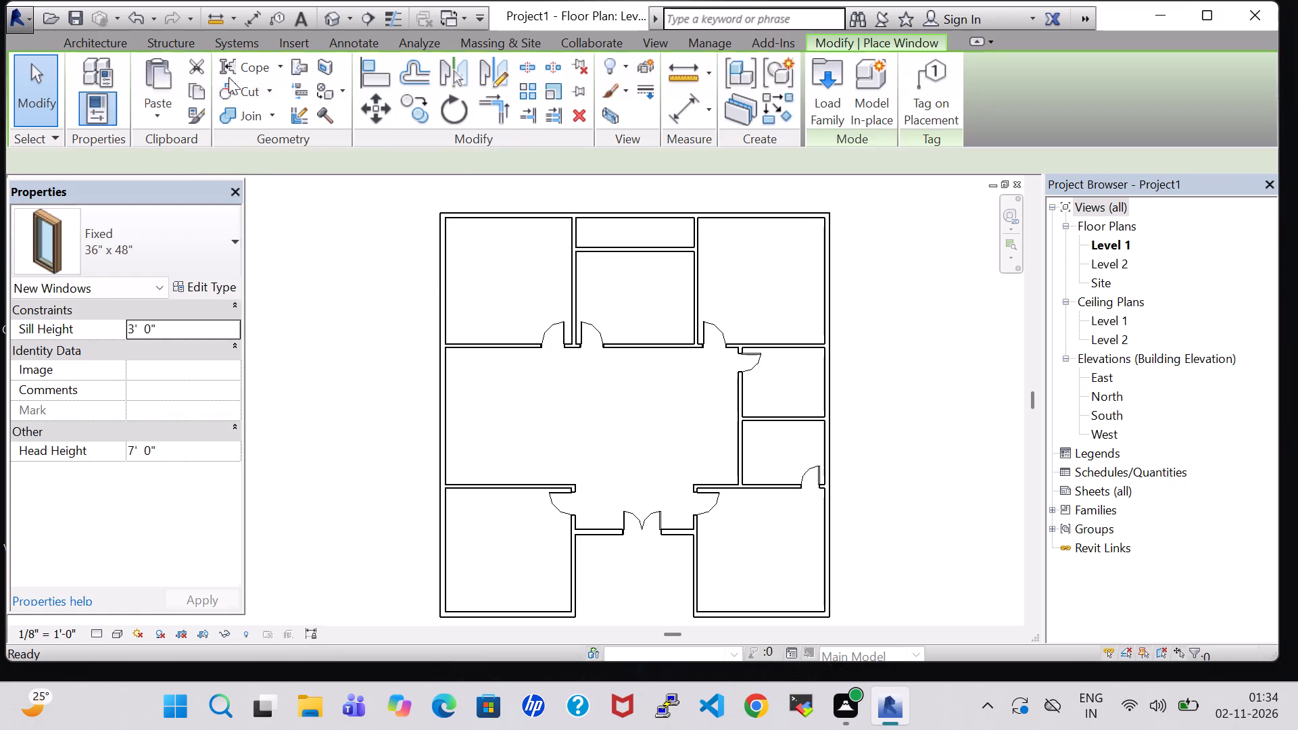
{"action": "left_click", "coordinate": [821, 80]}
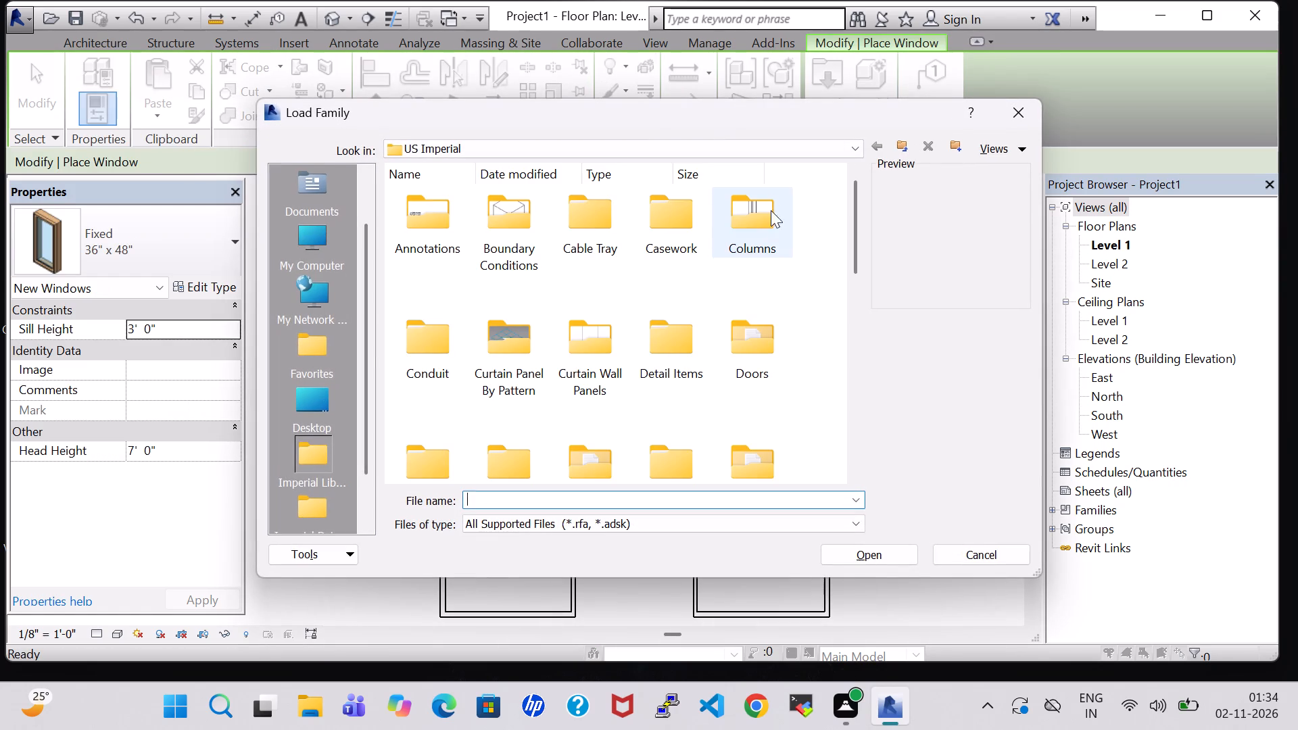
{"action": "left_click", "coordinate": [761, 358]}
{"action": "key", "text": "w"}
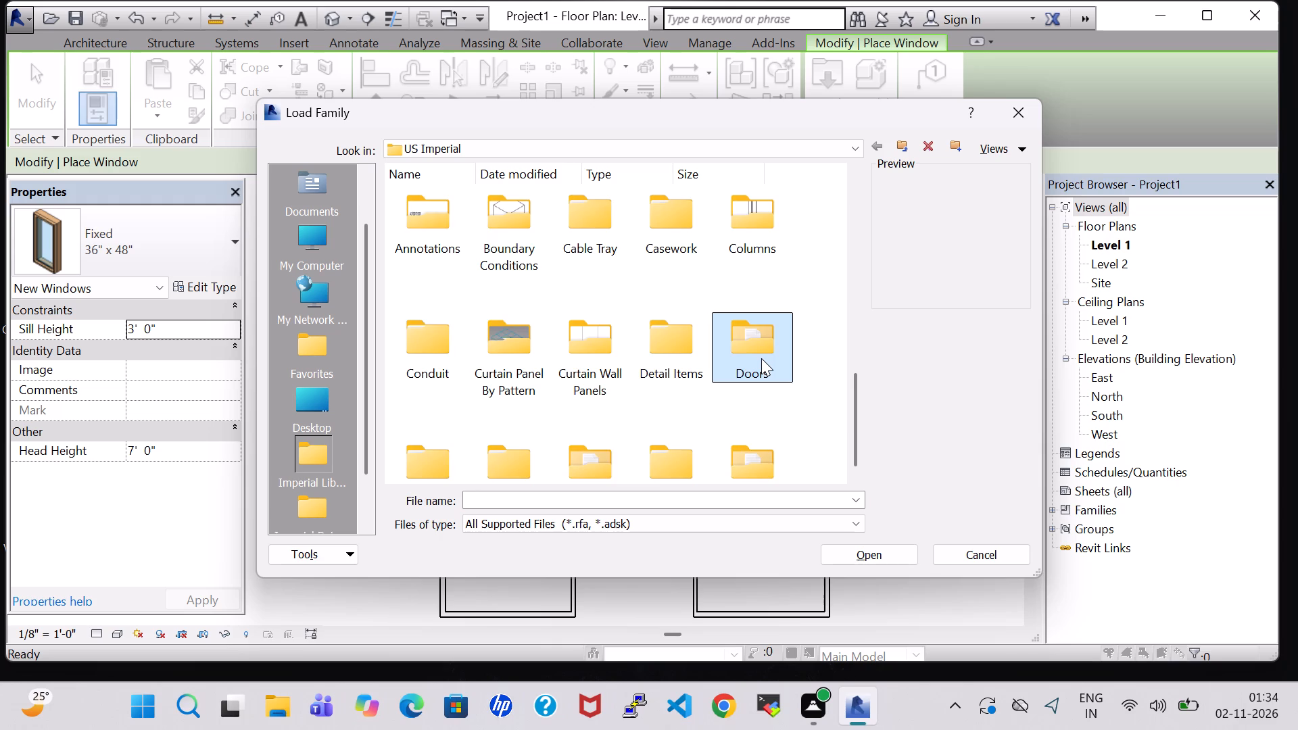
{"action": "double_click", "coordinate": [614, 435]}
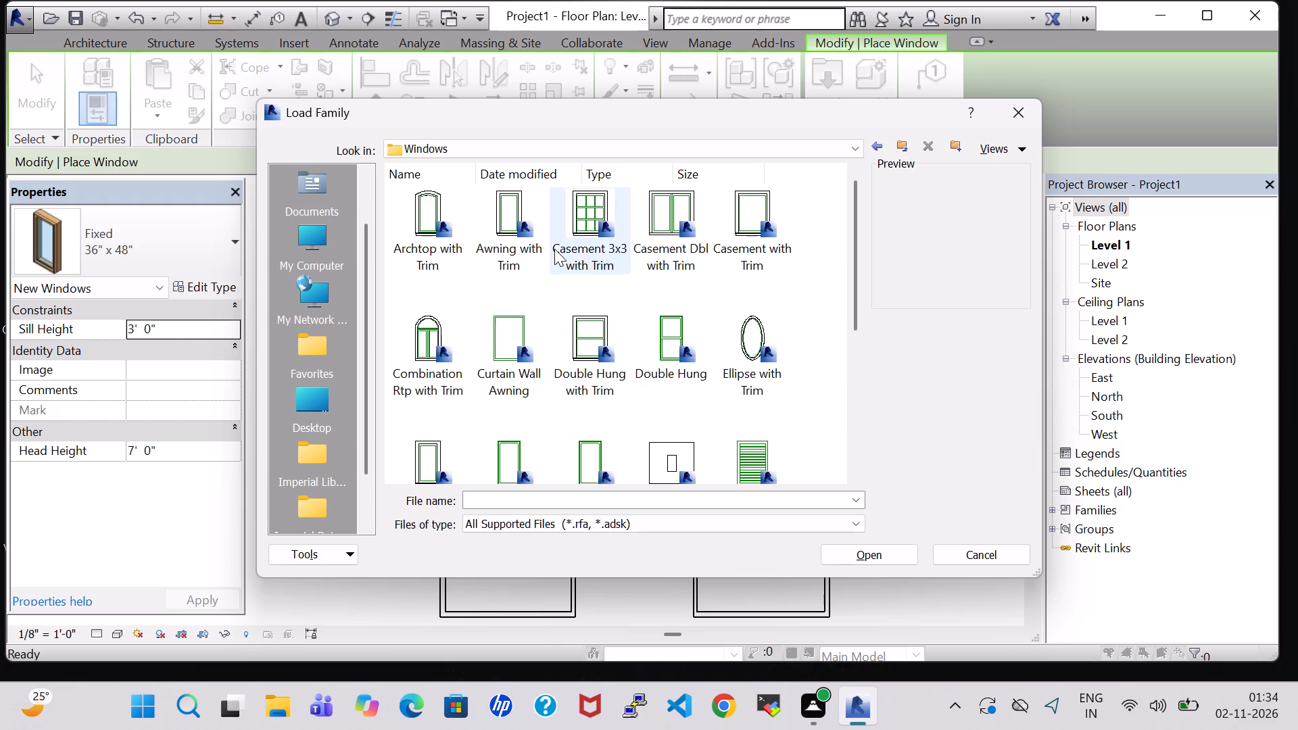
{"action": "left_click", "coordinate": [672, 246]}
{"action": "left_click", "coordinate": [857, 553]}
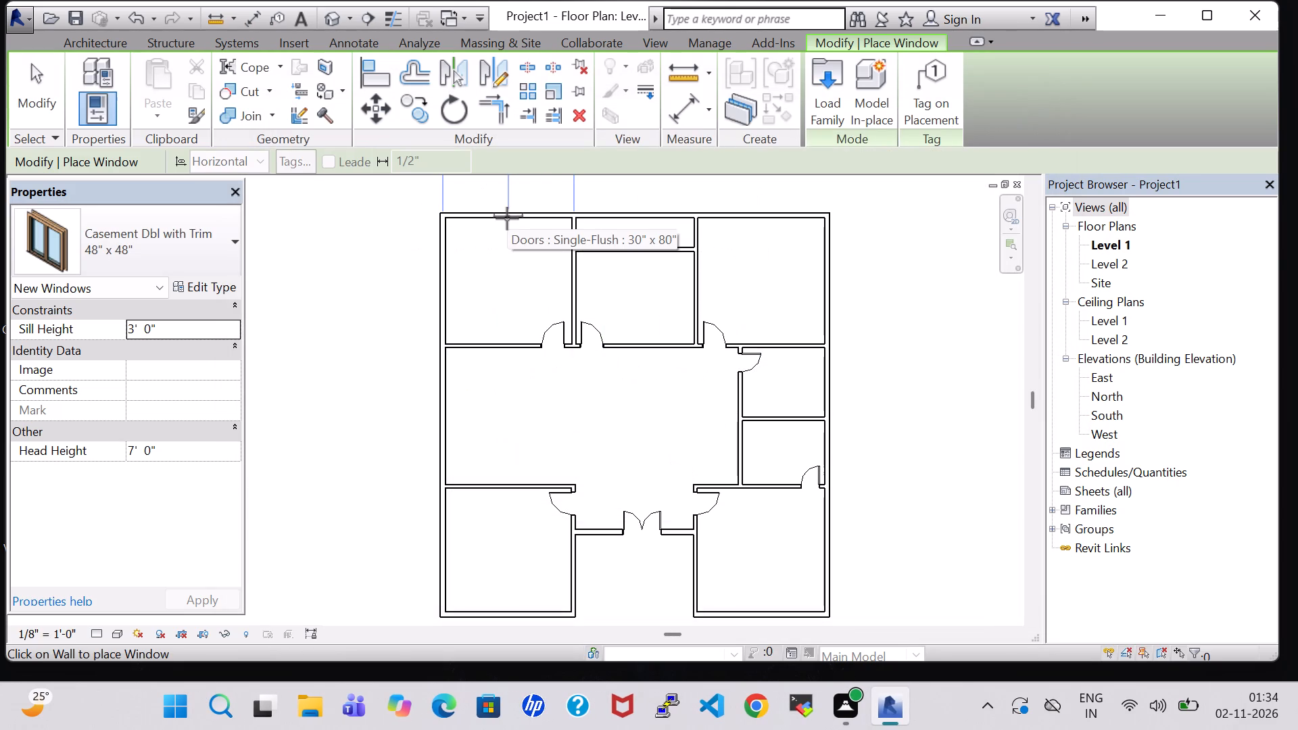
Place a 48" x 48" Casement Dbl with Trim window in the northwest room's west exterior wall, about 9'-9" from its south wall.
{"action": "scroll", "coordinate": [441, 287], "scroll_direction": "up", "scroll_amount": 6}
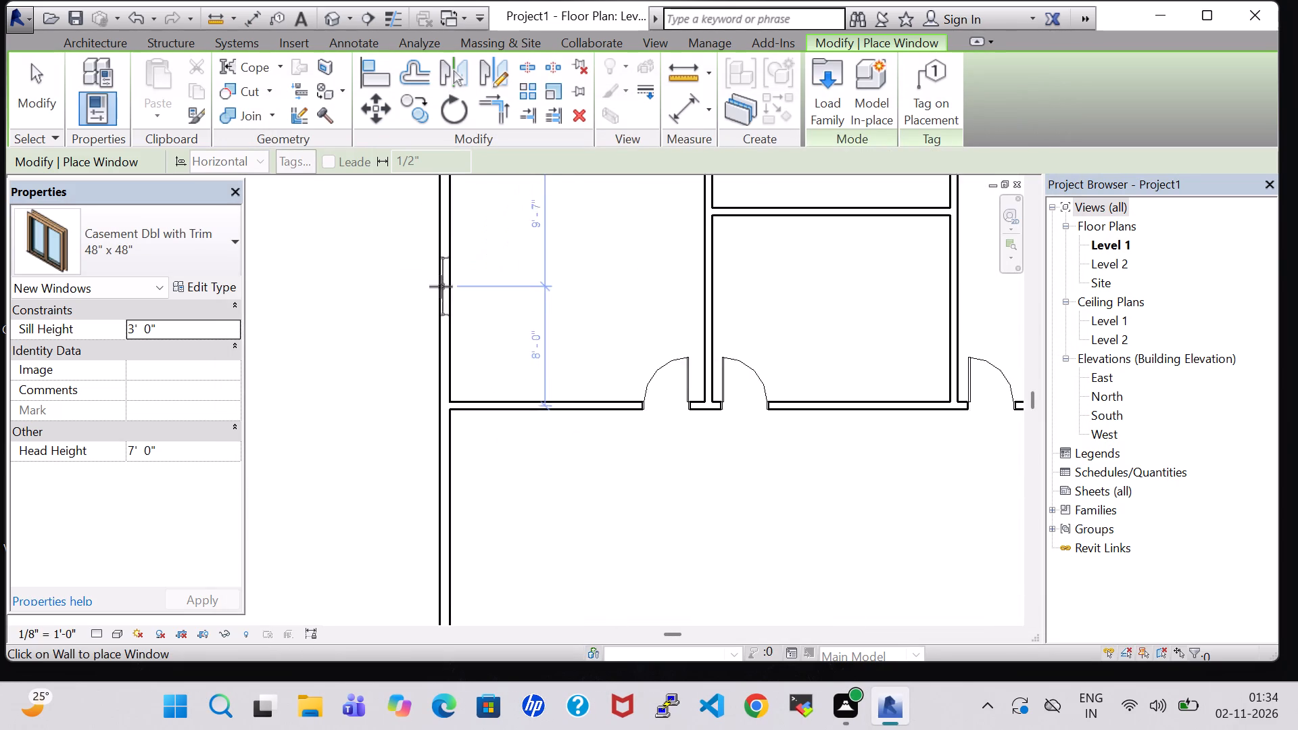
{"action": "scroll", "coordinate": [441, 287], "scroll_direction": "up", "scroll_amount": 2}
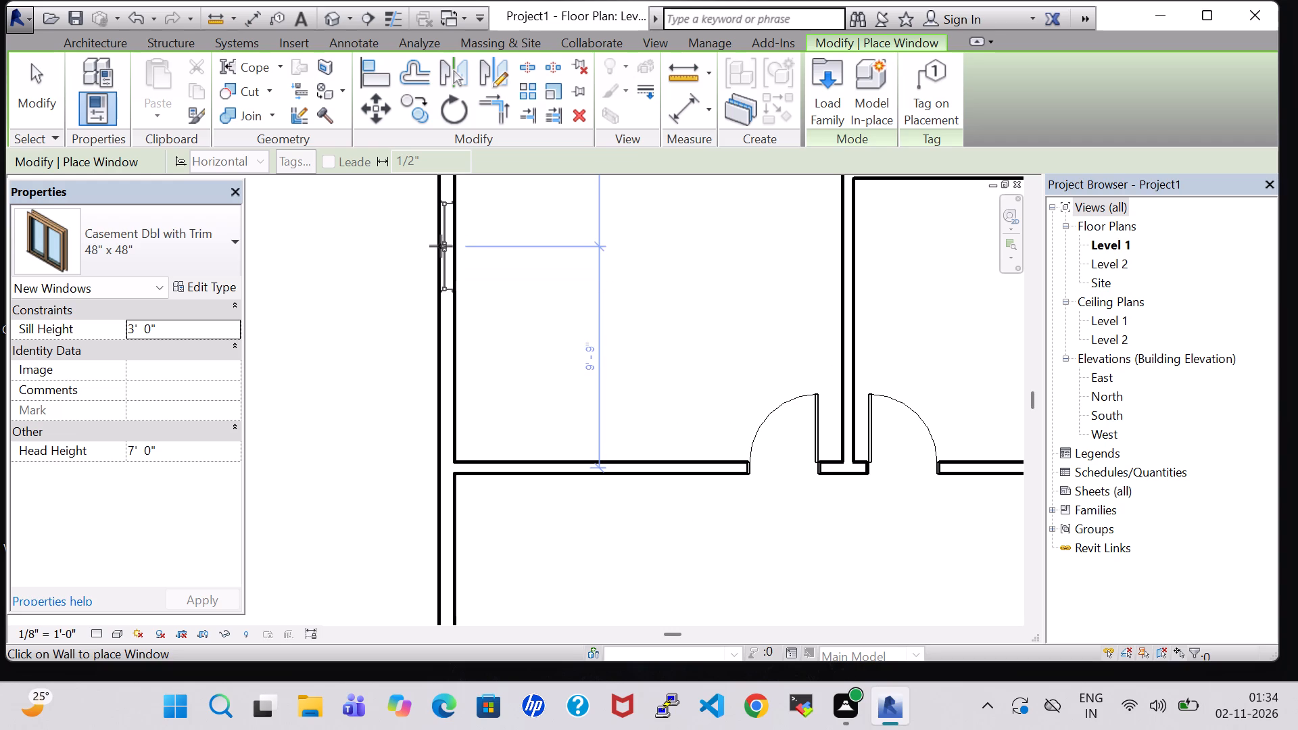
{"action": "left_click", "coordinate": [441, 246]}
Place a 48" x 48" Casement Dbl with Trim window in the north-middle room's north partition, about 4'-0" from its east wall.
{"action": "scroll", "coordinate": [480, 278], "scroll_direction": "down", "scroll_amount": 6}
{"action": "middle_click_drag", "start_coordinate": [480, 277], "coordinate": [497, 185]}
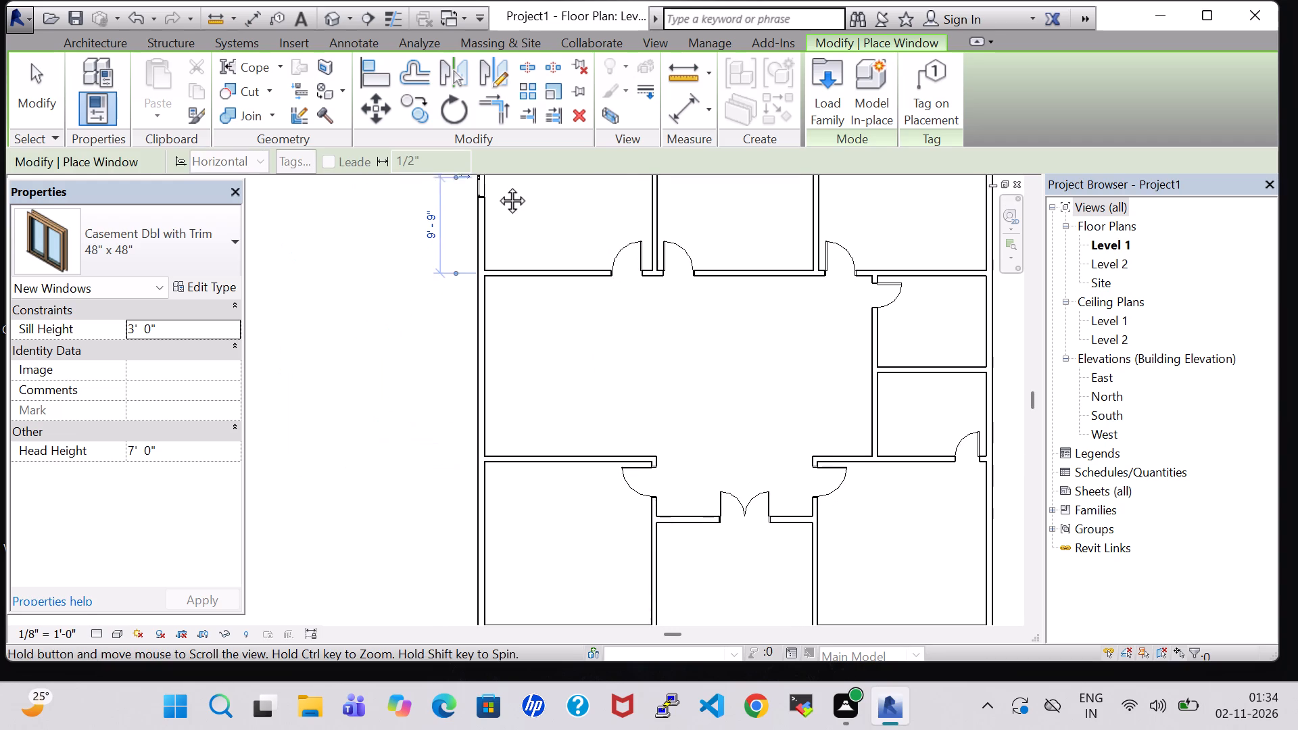
{"action": "middle_click_drag", "start_coordinate": [497, 185], "coordinate": [497, 185]}
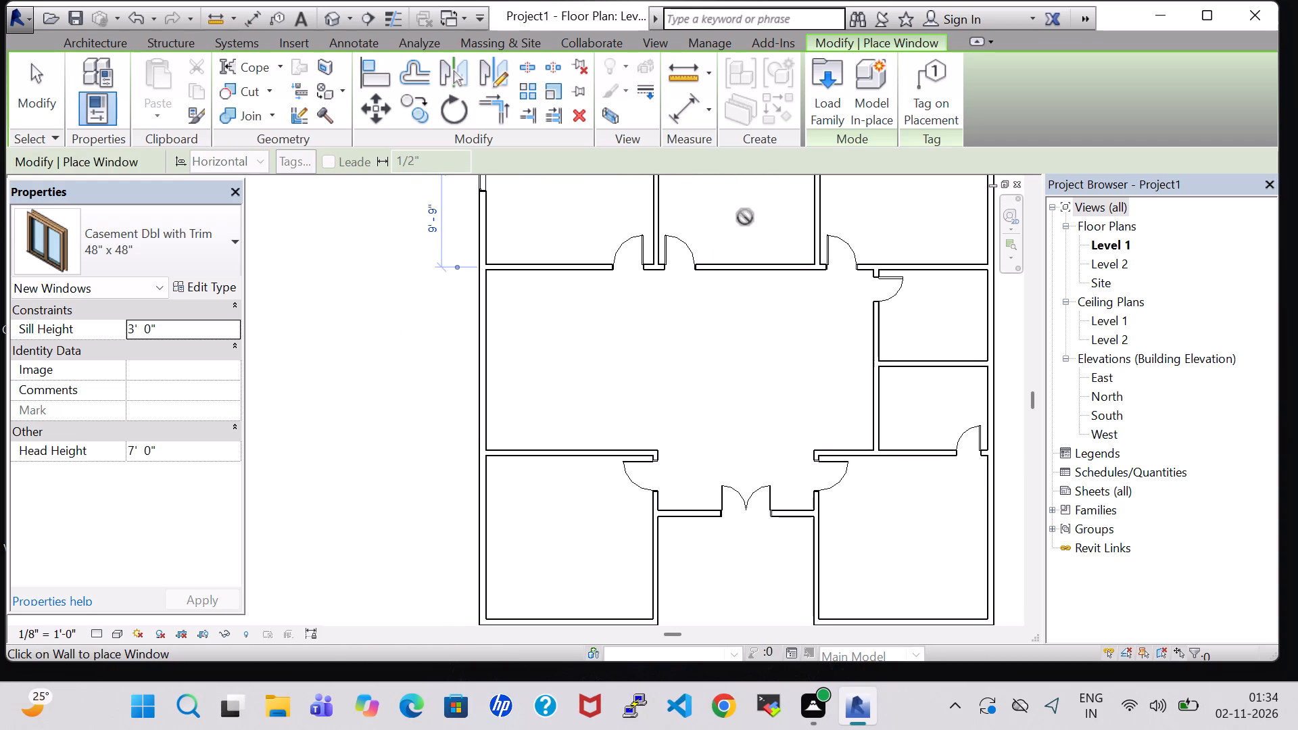
{"action": "middle_click_drag", "start_coordinate": [707, 306], "coordinate": [704, 357]}
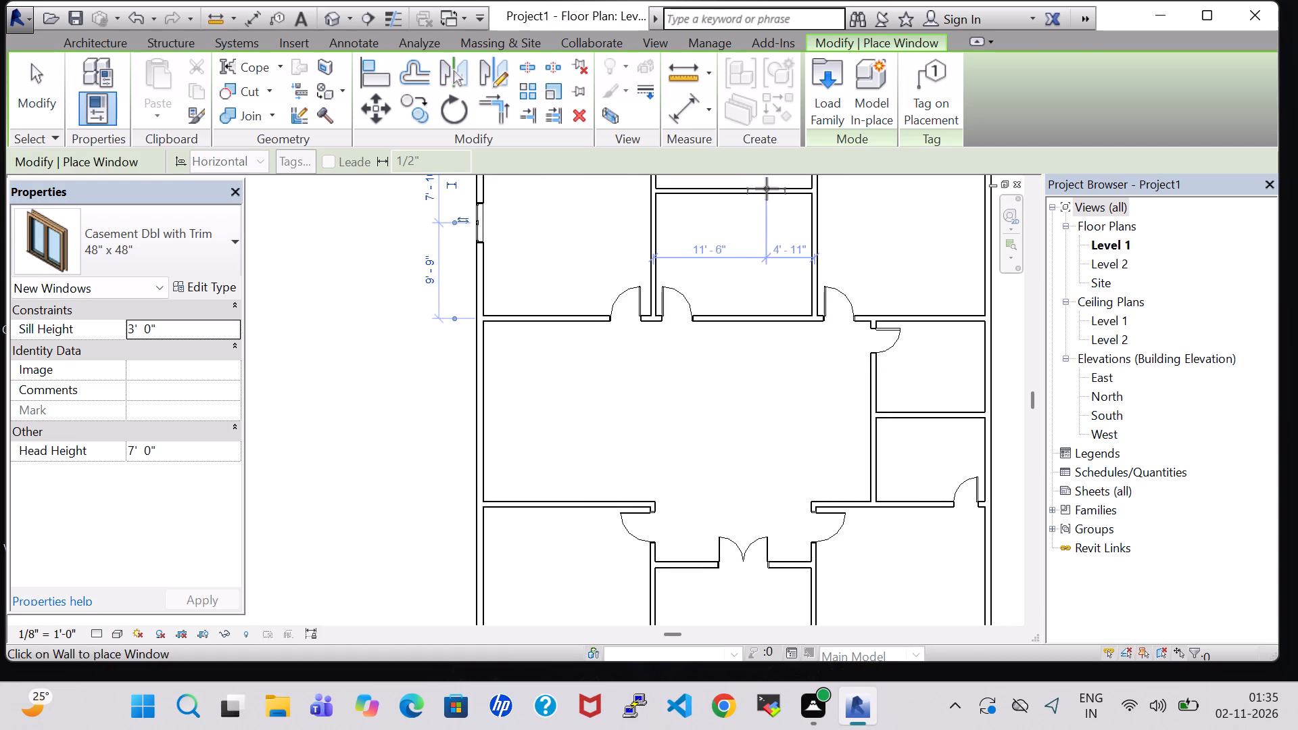
{"action": "scroll", "coordinate": [729, 189], "scroll_direction": "up", "scroll_amount": 7}
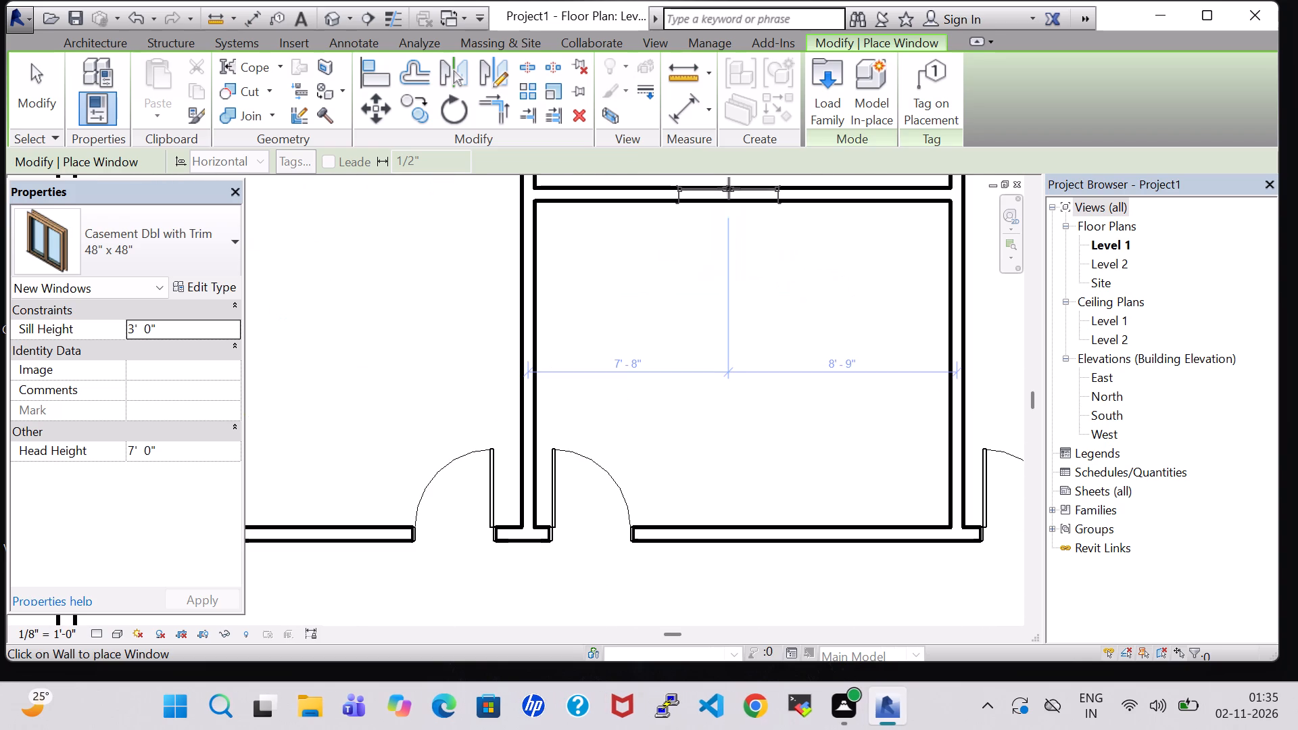
{"action": "left_click", "coordinate": [852, 197]}
{"action": "scroll", "coordinate": [852, 197], "scroll_direction": "down", "scroll_amount": 1}
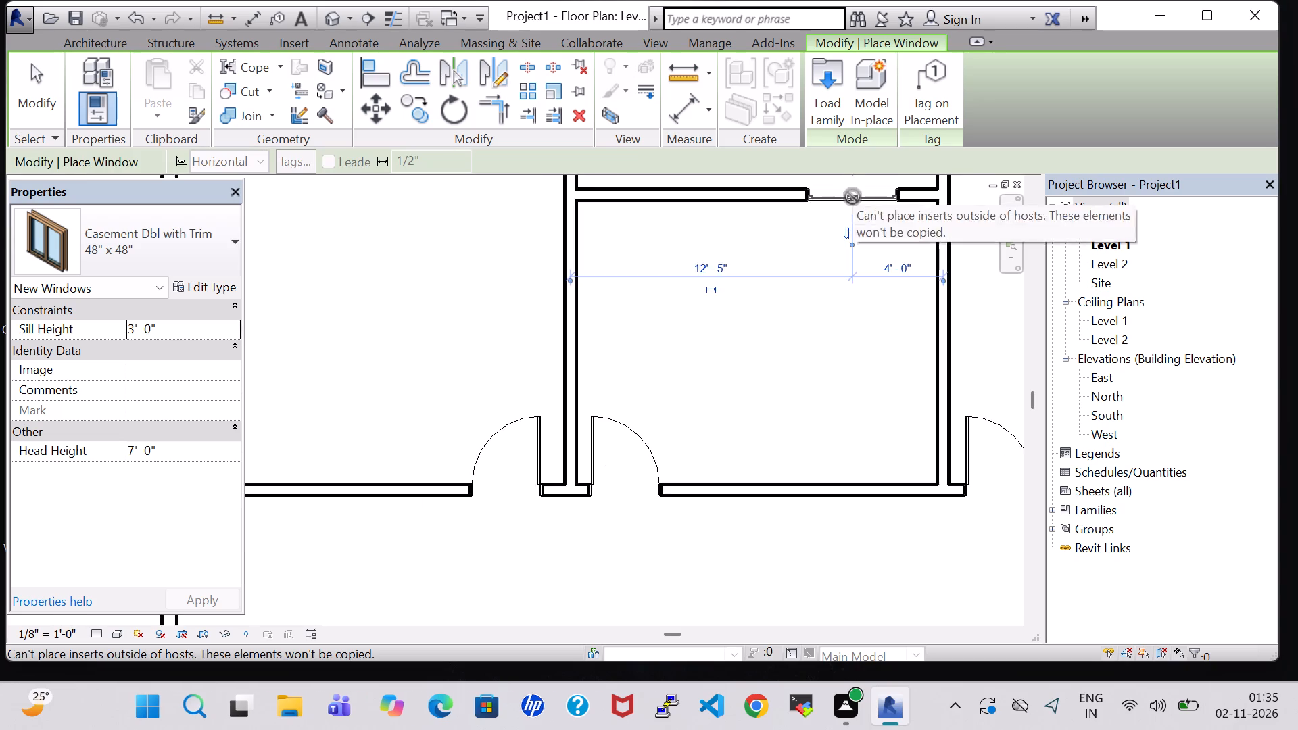
Place a 48" x 48" Casement Dbl with Trim window in the northeast room's east exterior wall, centred about 8'-9 1/2" from each end.
{"action": "scroll", "coordinate": [852, 197], "scroll_direction": "down", "scroll_amount": 8}
{"action": "middle_click_drag", "start_coordinate": [844, 218], "coordinate": [775, 243]}
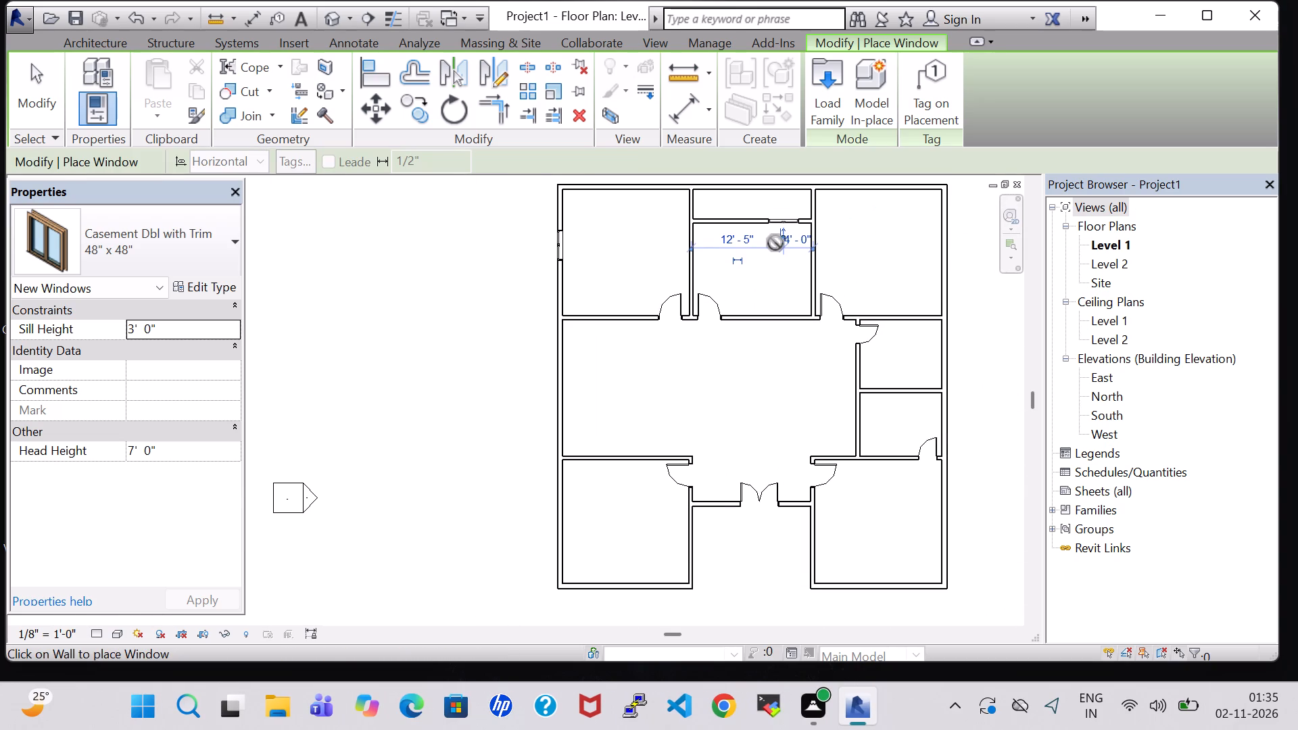
{"action": "left_click", "coordinate": [952, 260]}
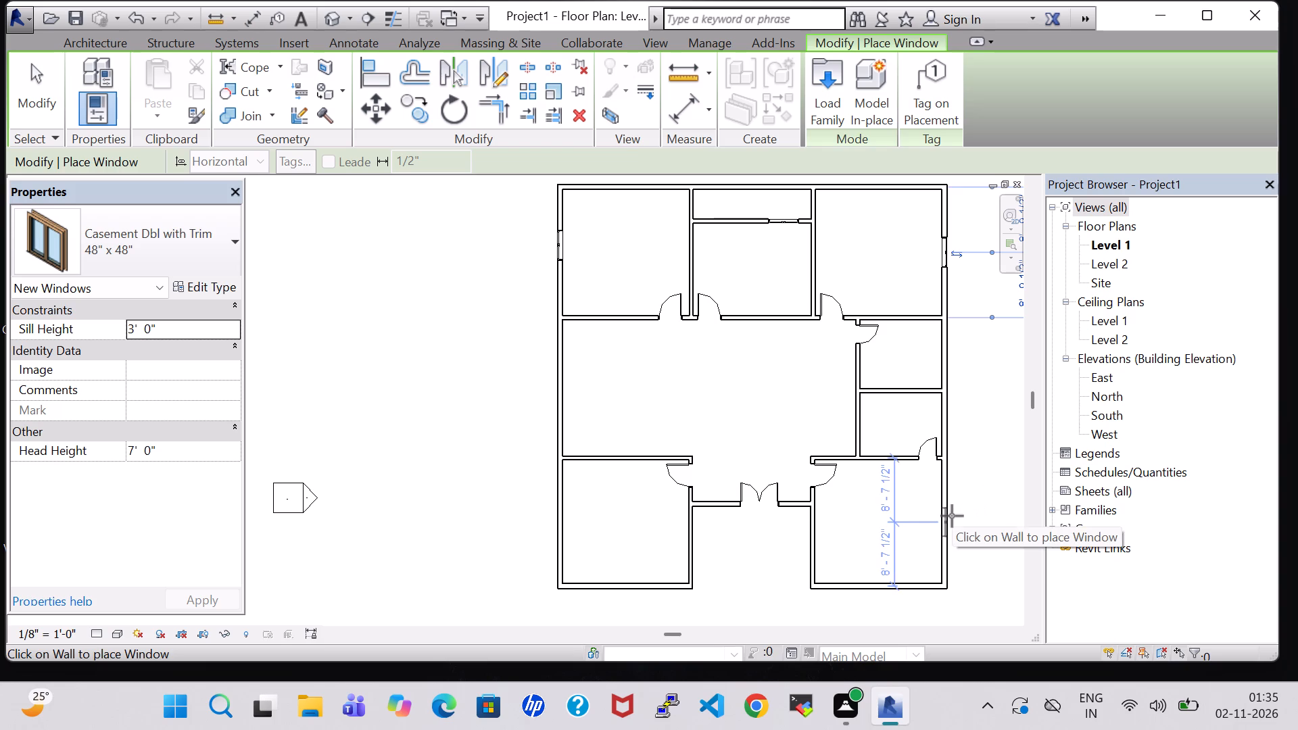
Place a 48" x 48" Casement Dbl with Trim window in the southeast room's east exterior wall, about 7'-7" from its south wall.
{"action": "scroll", "coordinate": [952, 516], "scroll_direction": "up", "scroll_amount": 4}
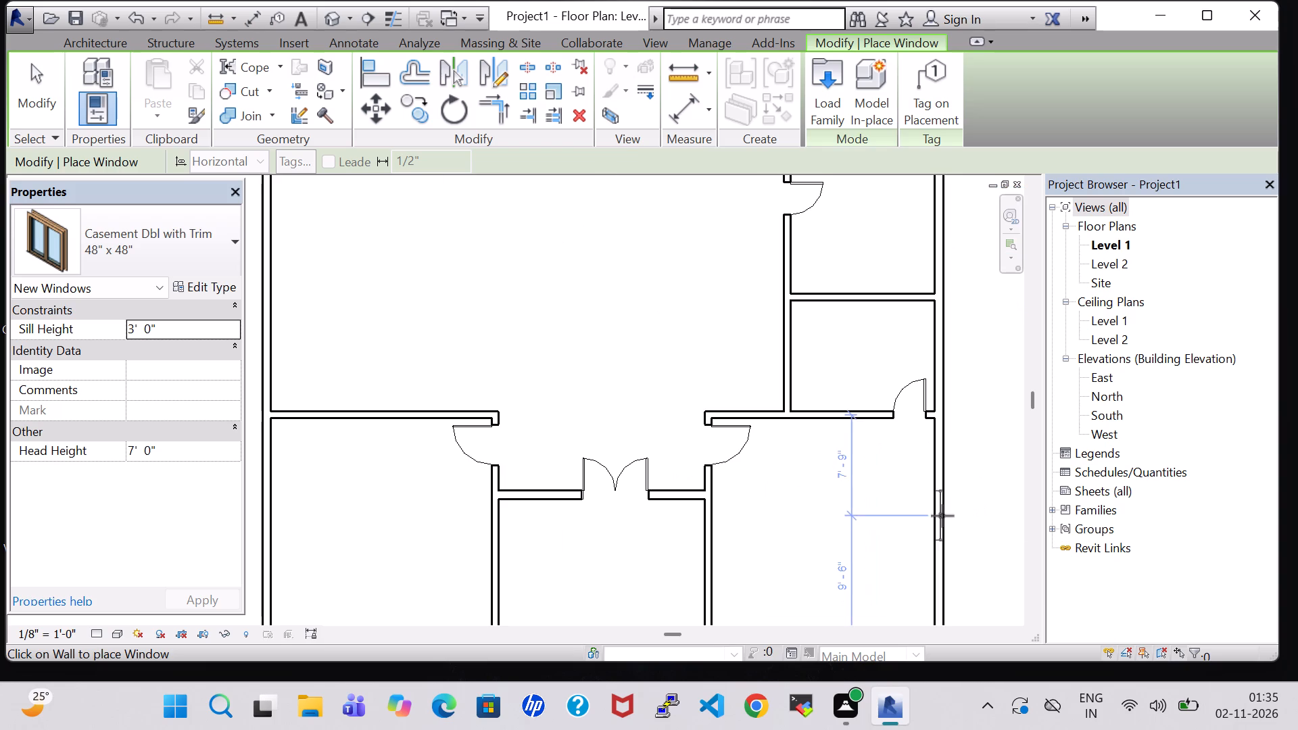
{"action": "left_click", "coordinate": [941, 541]}
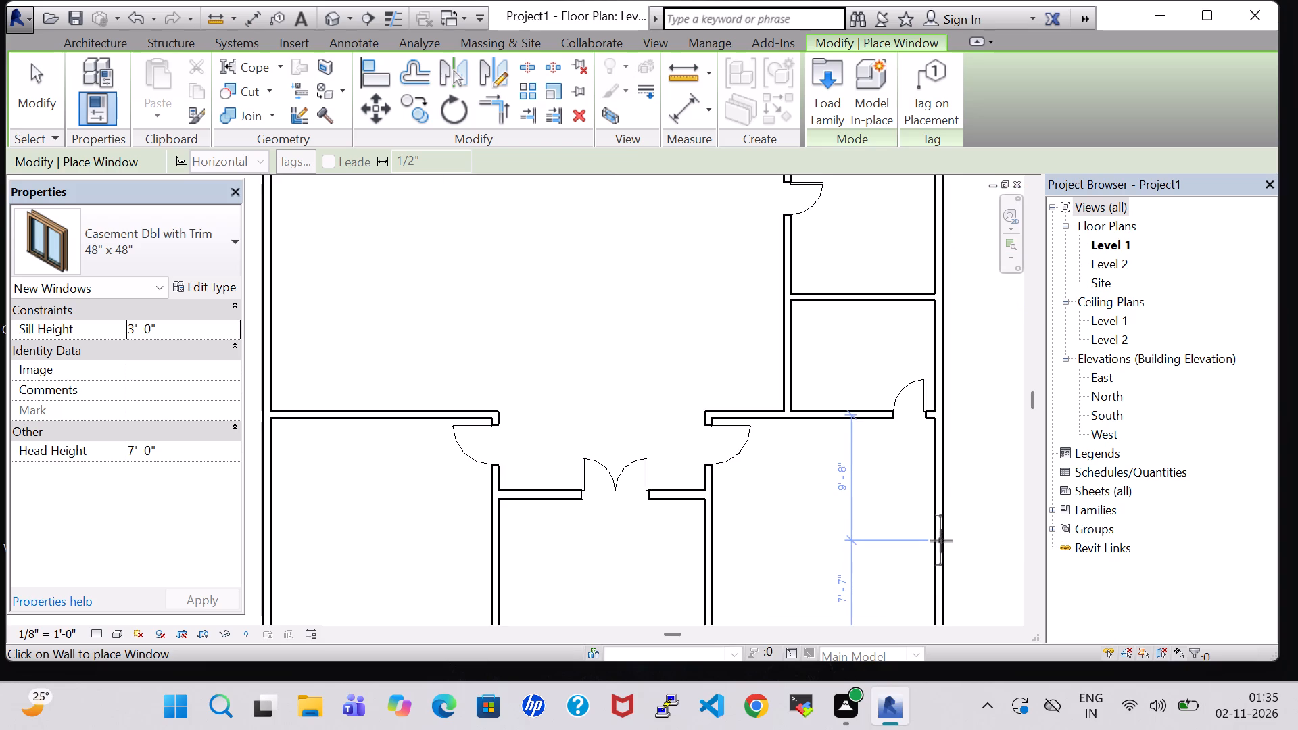
Place a 48" x 48" Casement Dbl with Trim window in the southeast room's south wall, centred about 8'-10 1/2" from each side.
{"action": "scroll", "coordinate": [845, 533], "scroll_direction": "up", "scroll_amount": 2}
{"action": "middle_click_drag", "start_coordinate": [845, 533], "coordinate": [831, 308]}
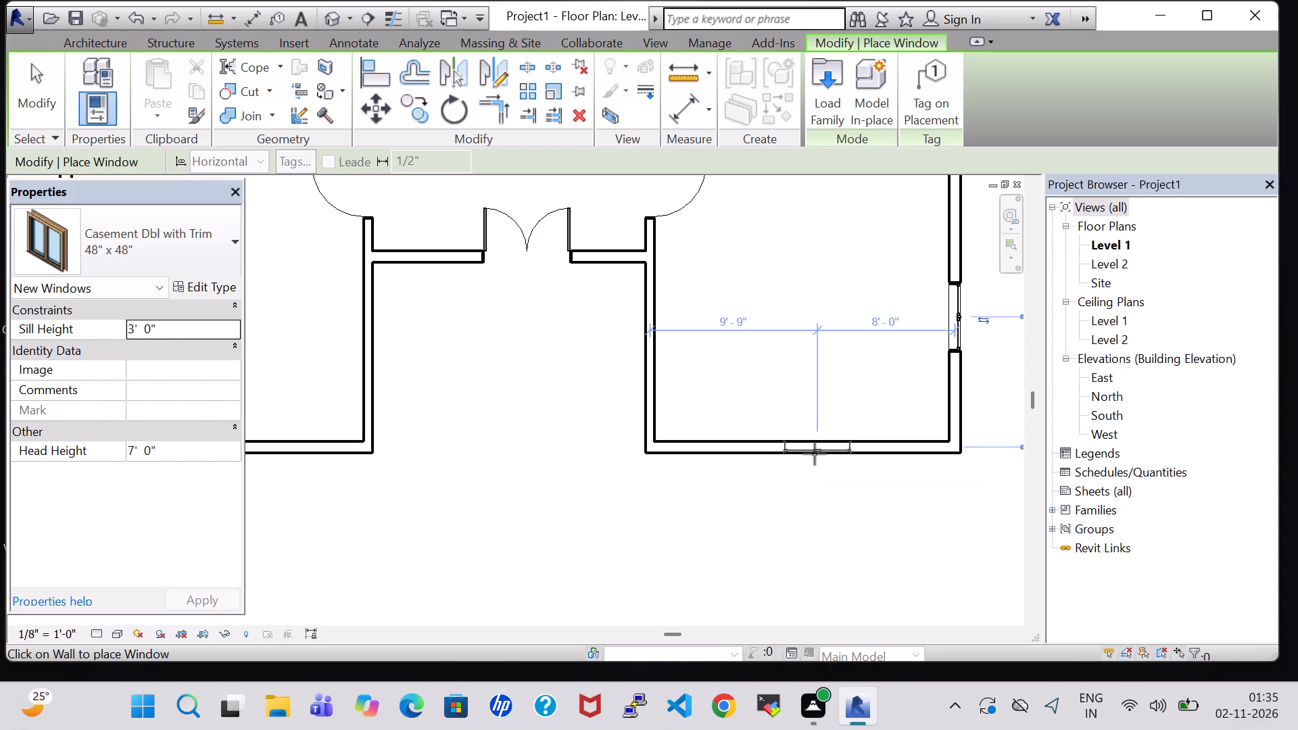
{"action": "left_click", "coordinate": [807, 454]}
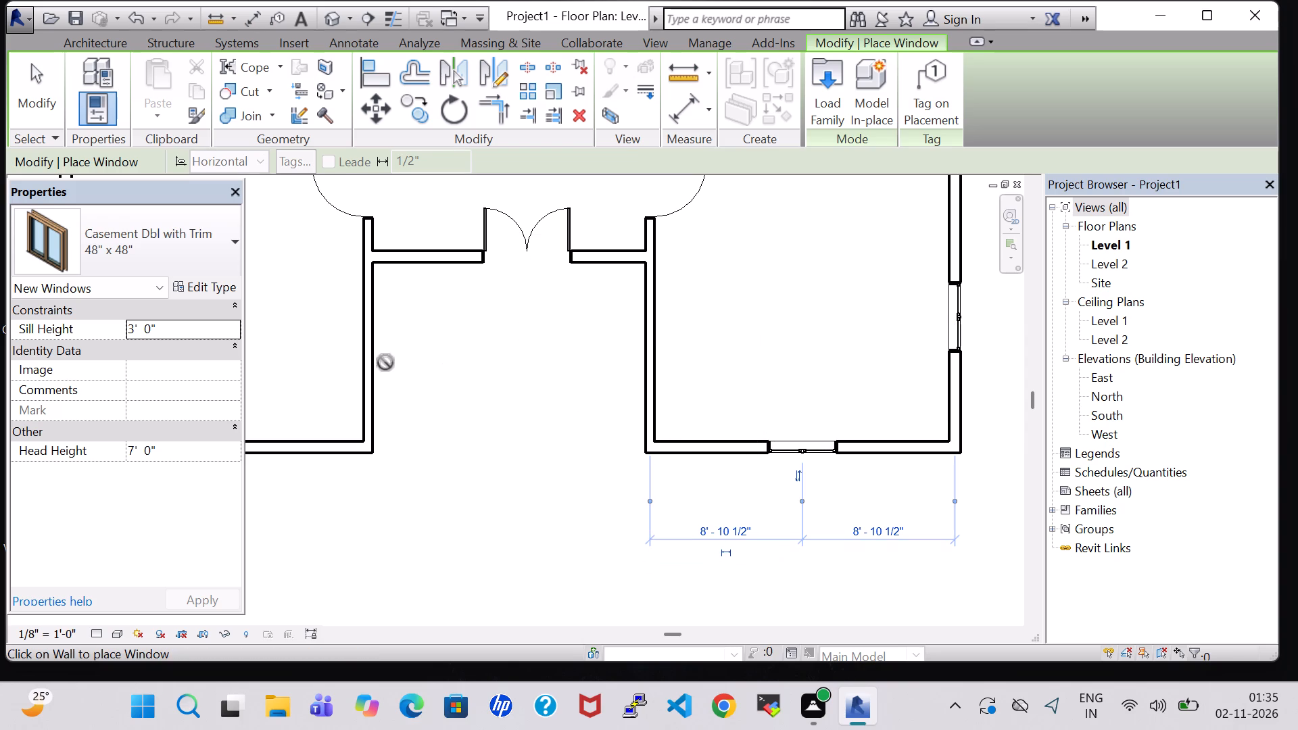
Place a 48" x 48" Casement Dbl with Trim window in the southwest room's south wall, about 7'-8" from its west wall.
{"action": "scroll", "coordinate": [344, 386], "scroll_direction": "up", "scroll_amount": 1}
{"action": "middle_click", "coordinate": [344, 387]}
{"action": "middle_click_drag", "start_coordinate": [350, 388], "coordinate": [520, 384]}
{"action": "middle_click", "coordinate": [613, 397]}
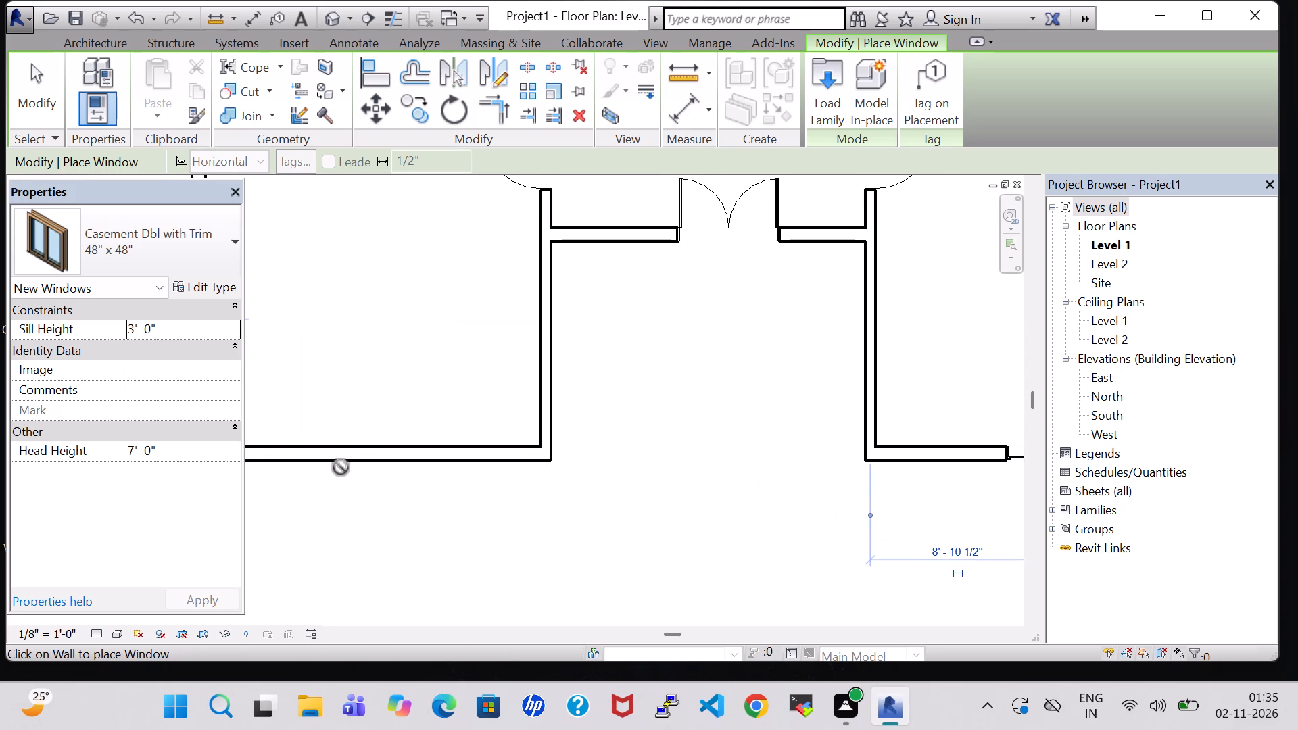
{"action": "scroll", "coordinate": [336, 464], "scroll_direction": "down", "scroll_amount": 2}
{"action": "middle_click_drag", "start_coordinate": [336, 464], "coordinate": [593, 520]}
{"action": "left_click", "coordinate": [603, 518]}
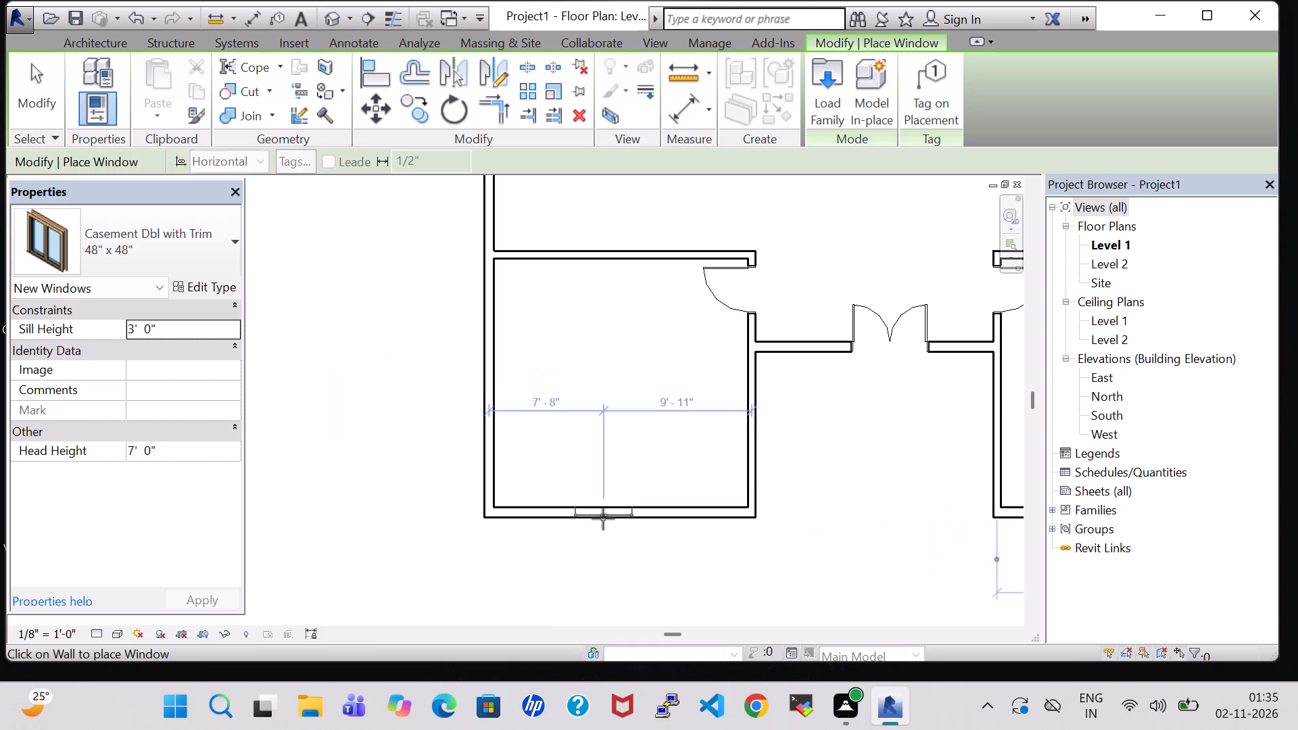
Place a 48" x 48" Casement Dbl with Trim window in the southwest room's west exterior wall, about 7'-8" from its north wall.
{"action": "left_click", "coordinate": [486, 369]}
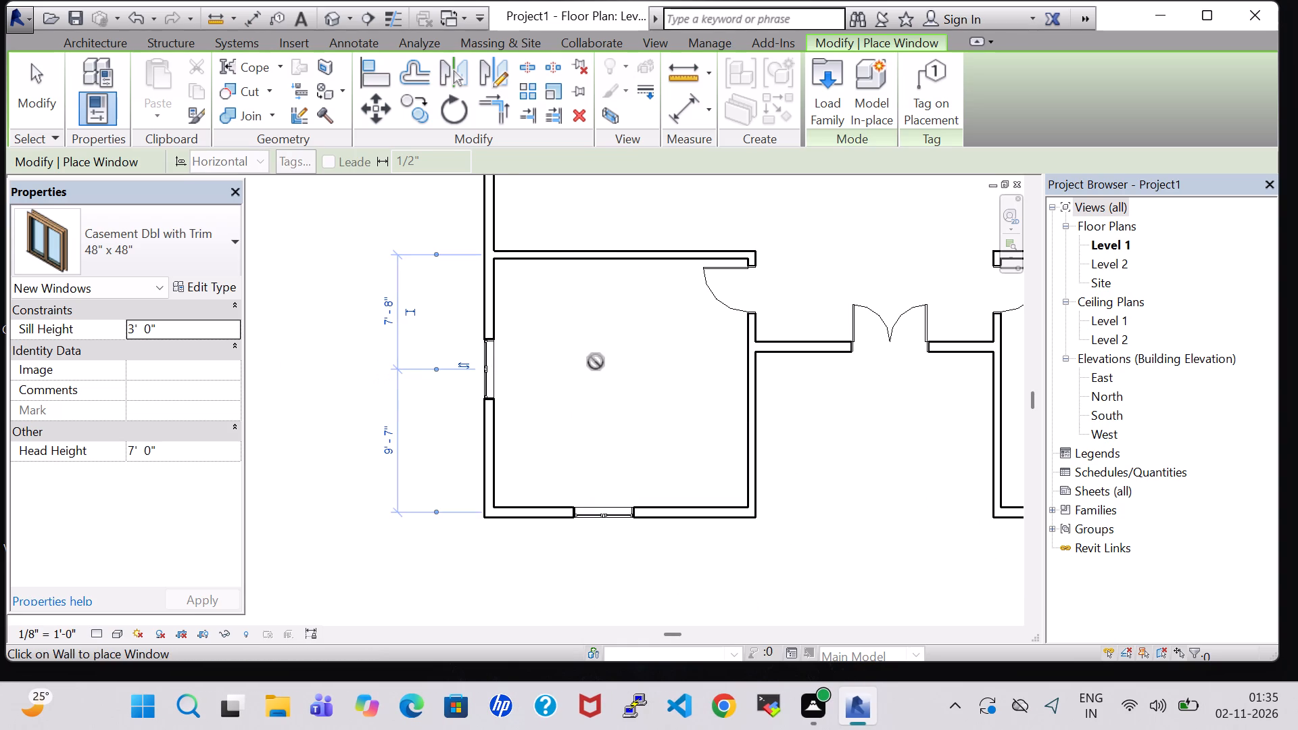
{"action": "scroll", "coordinate": [596, 362], "scroll_direction": "down", "scroll_amount": 4}
{"action": "middle_click_drag", "start_coordinate": [596, 362], "coordinate": [599, 520]}
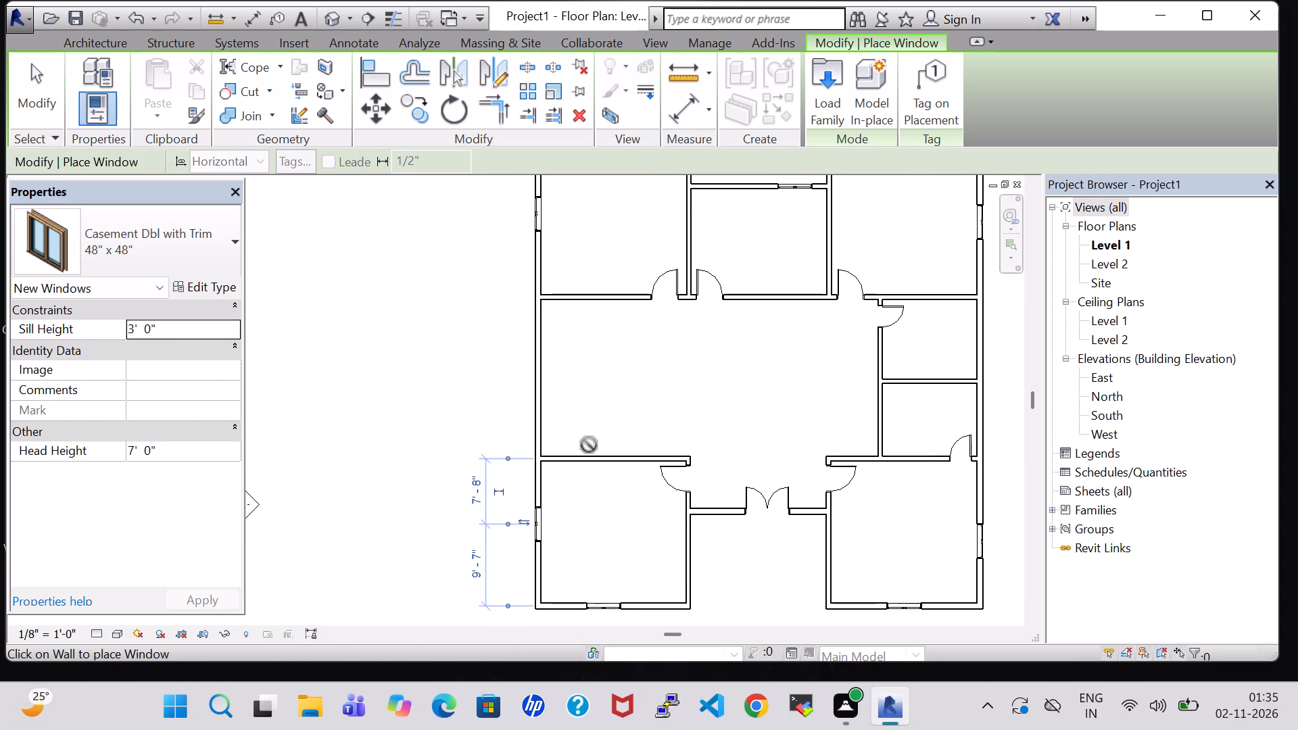
{"action": "scroll", "coordinate": [589, 443], "scroll_direction": "down", "scroll_amount": 2}
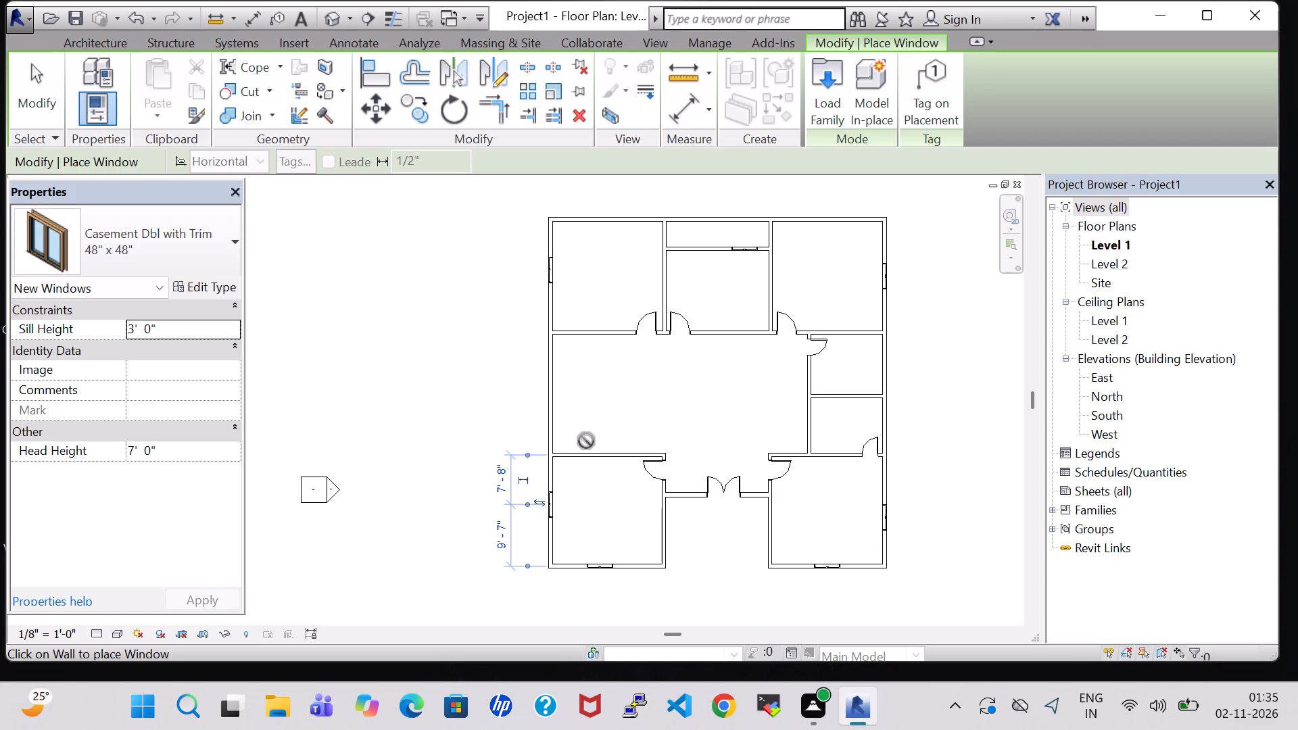
{"action": "key", "text": "Escape"}
{"action": "key", "text": "Escape"}
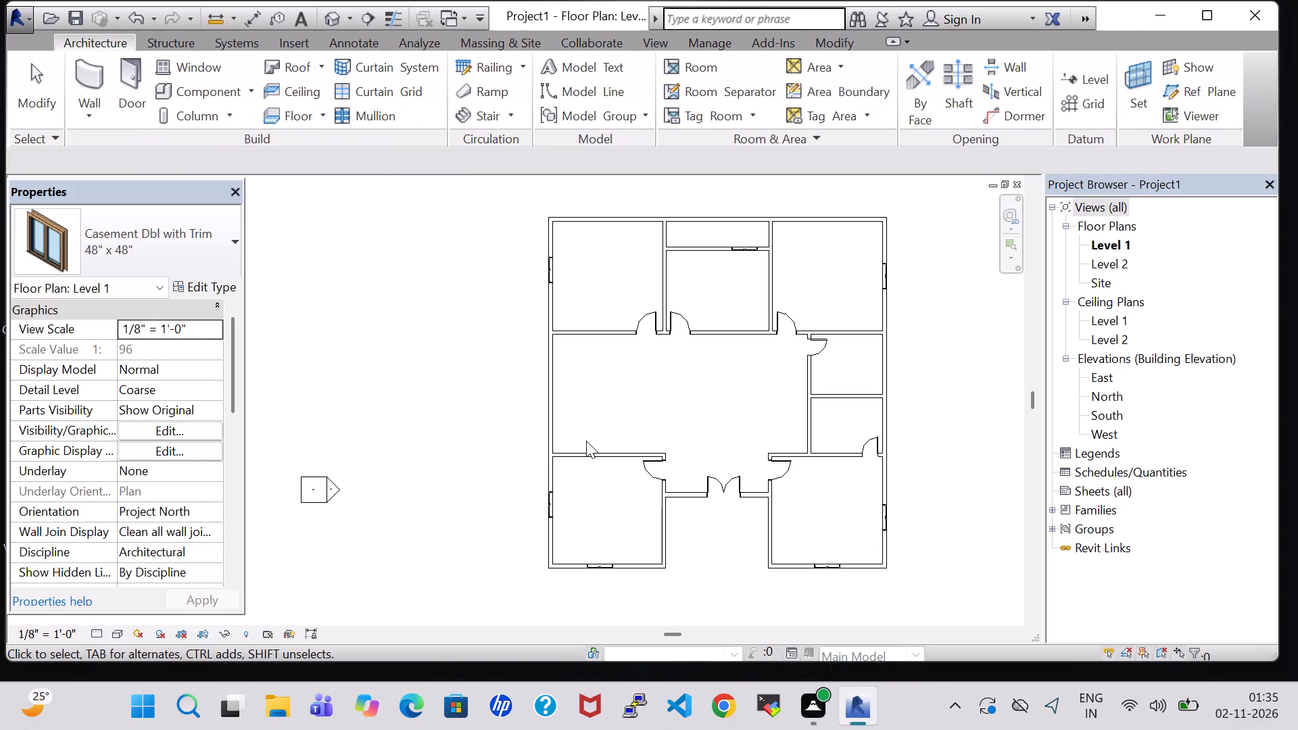
Place a Fixed 16" x 24" window in the narrow north room's east partition, centred about 2'-3 1/2" from its north and south walls.
{"action": "left_click", "coordinate": [124, 83]}
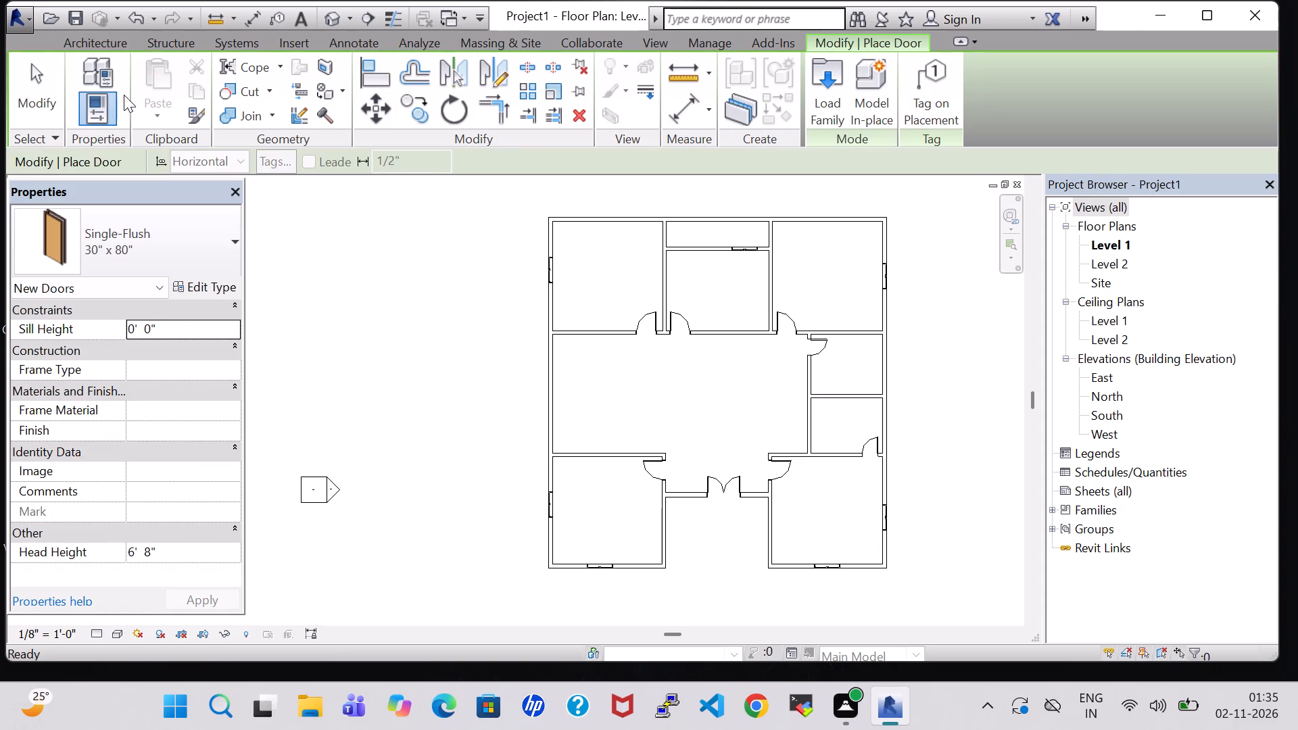
{"action": "left_click", "coordinate": [101, 45]}
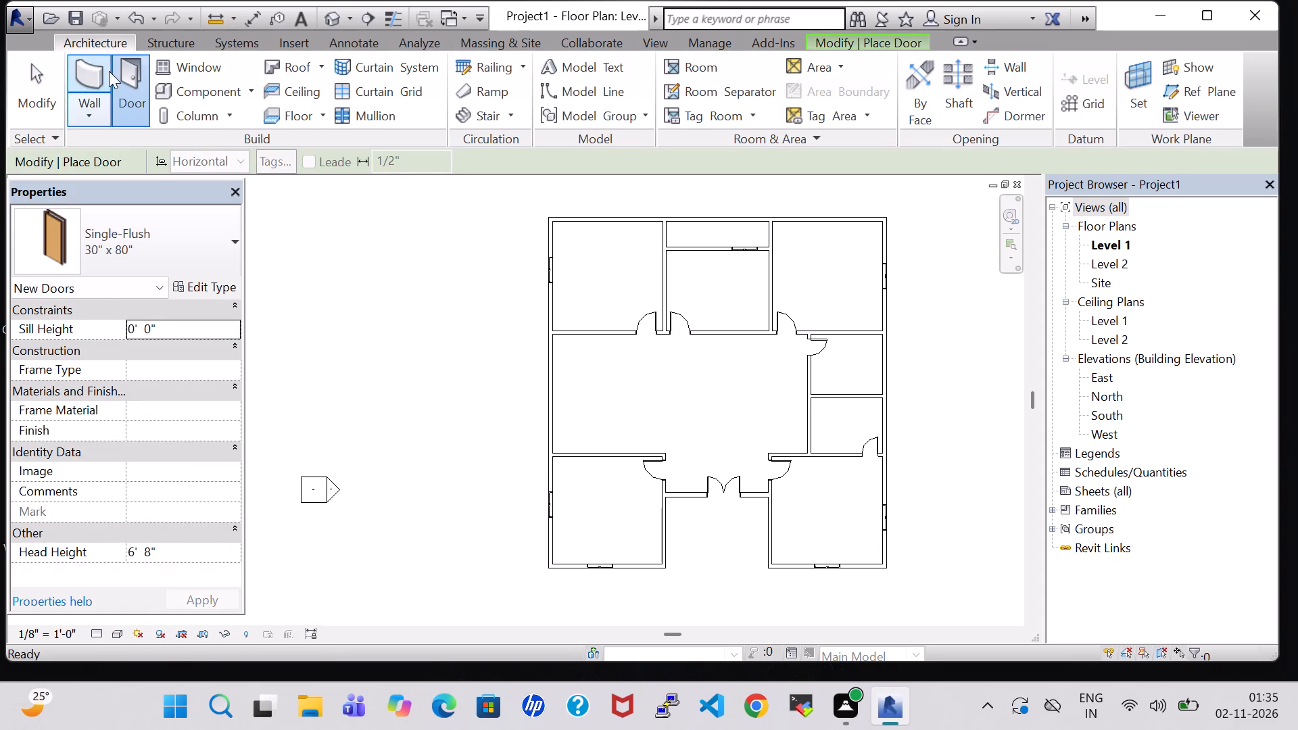
{"action": "left_click", "coordinate": [197, 65]}
{"action": "left_click", "coordinate": [147, 262]}
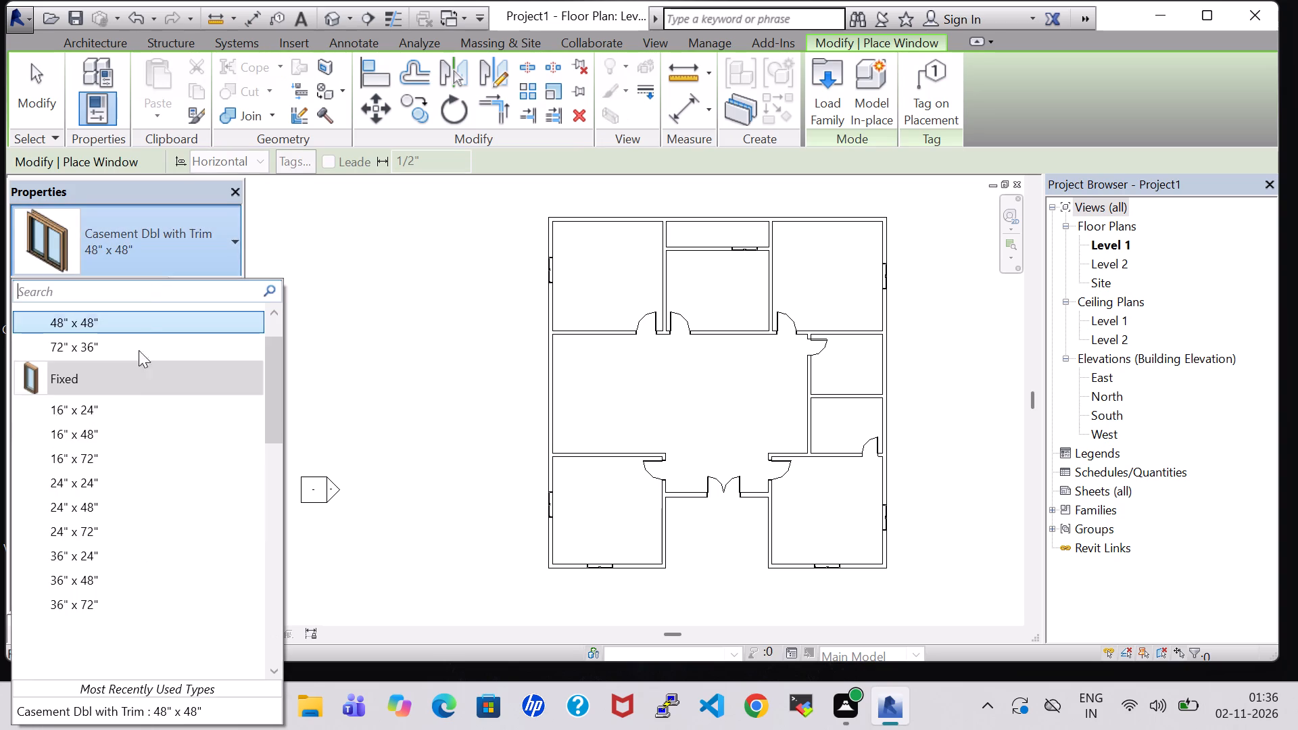
{"action": "left_click", "coordinate": [130, 406]}
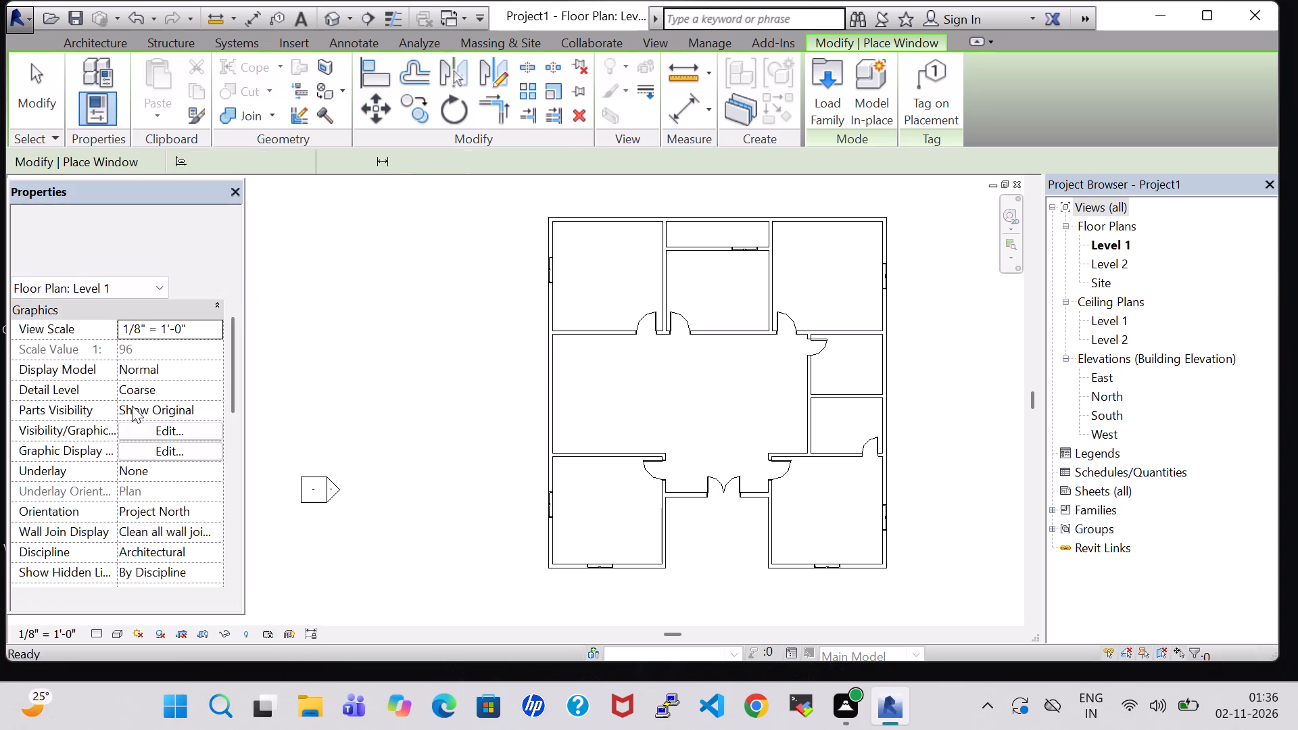
{"action": "scroll", "coordinate": [705, 345], "scroll_direction": "up", "scroll_amount": 5}
{"action": "middle_click_drag", "start_coordinate": [733, 314], "coordinate": [583, 600]}
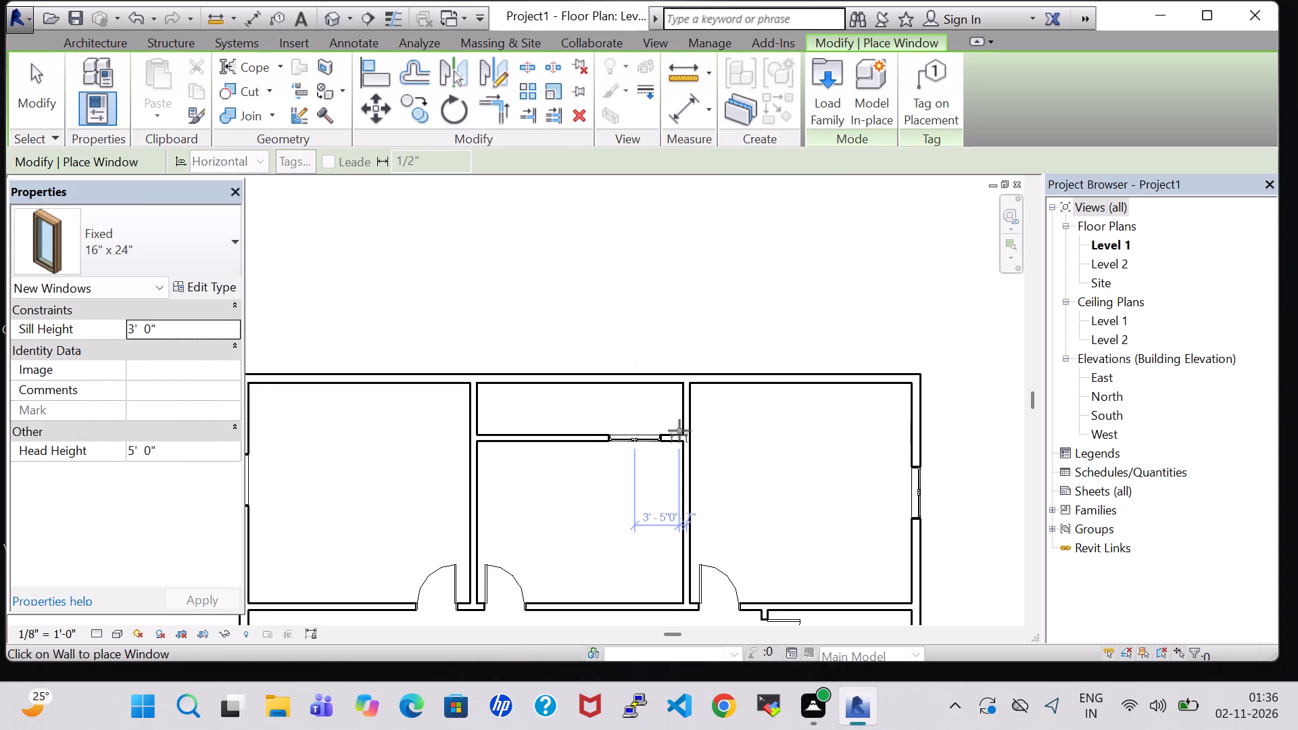
{"action": "scroll", "coordinate": [694, 418], "scroll_direction": "up", "scroll_amount": 4}
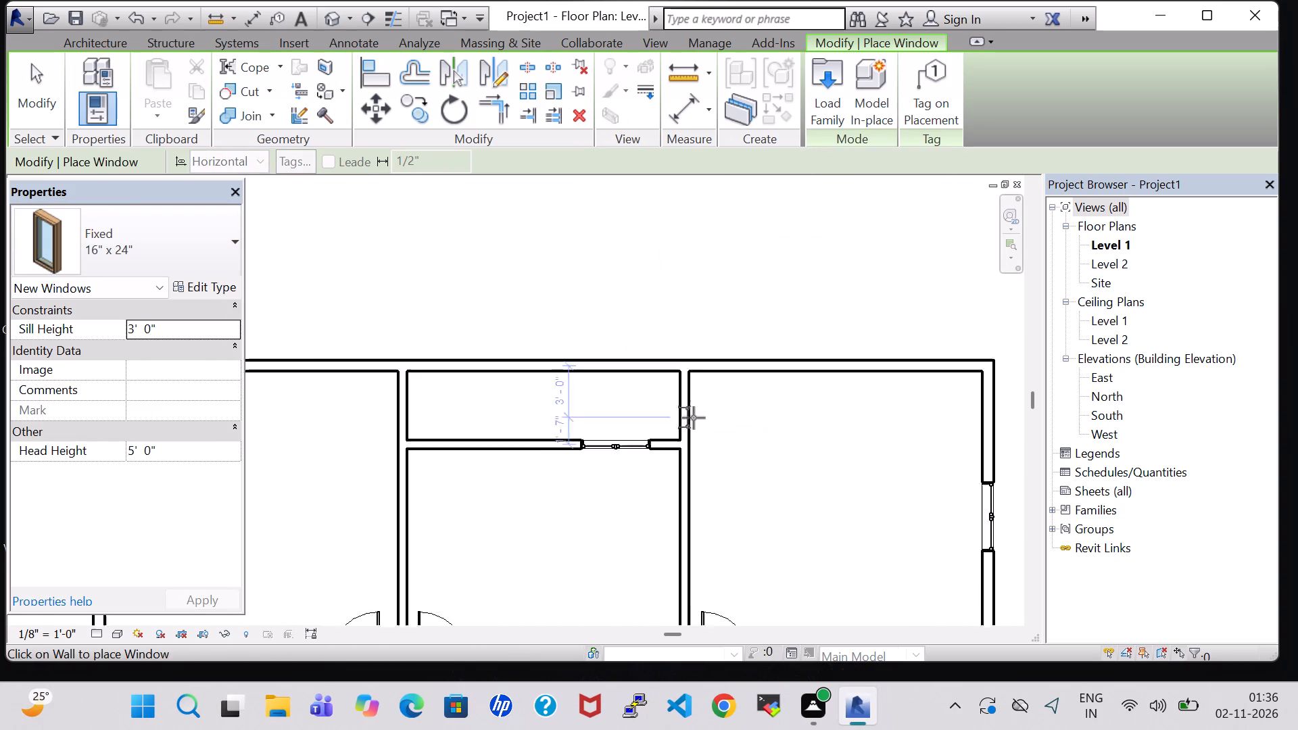
{"action": "left_click", "coordinate": [695, 407]}
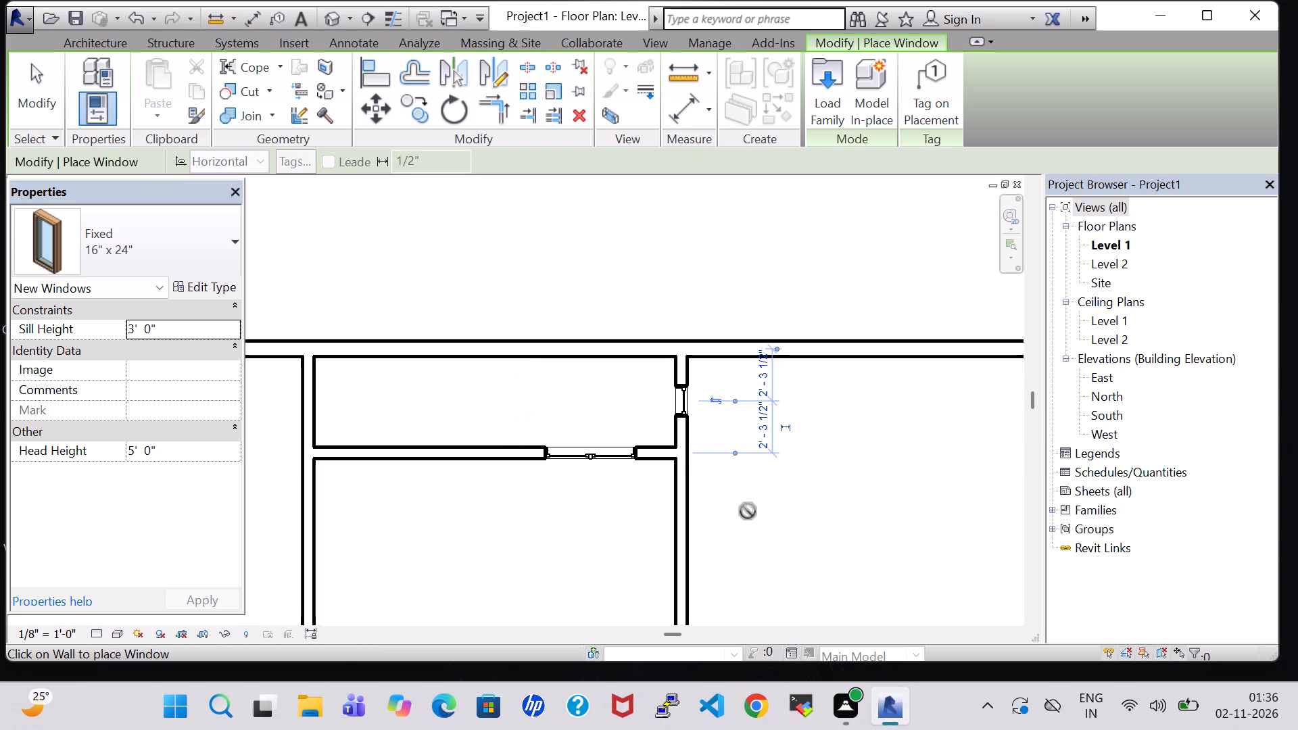
{"action": "key", "text": "Escape"}
{"action": "key", "text": "Escape"}
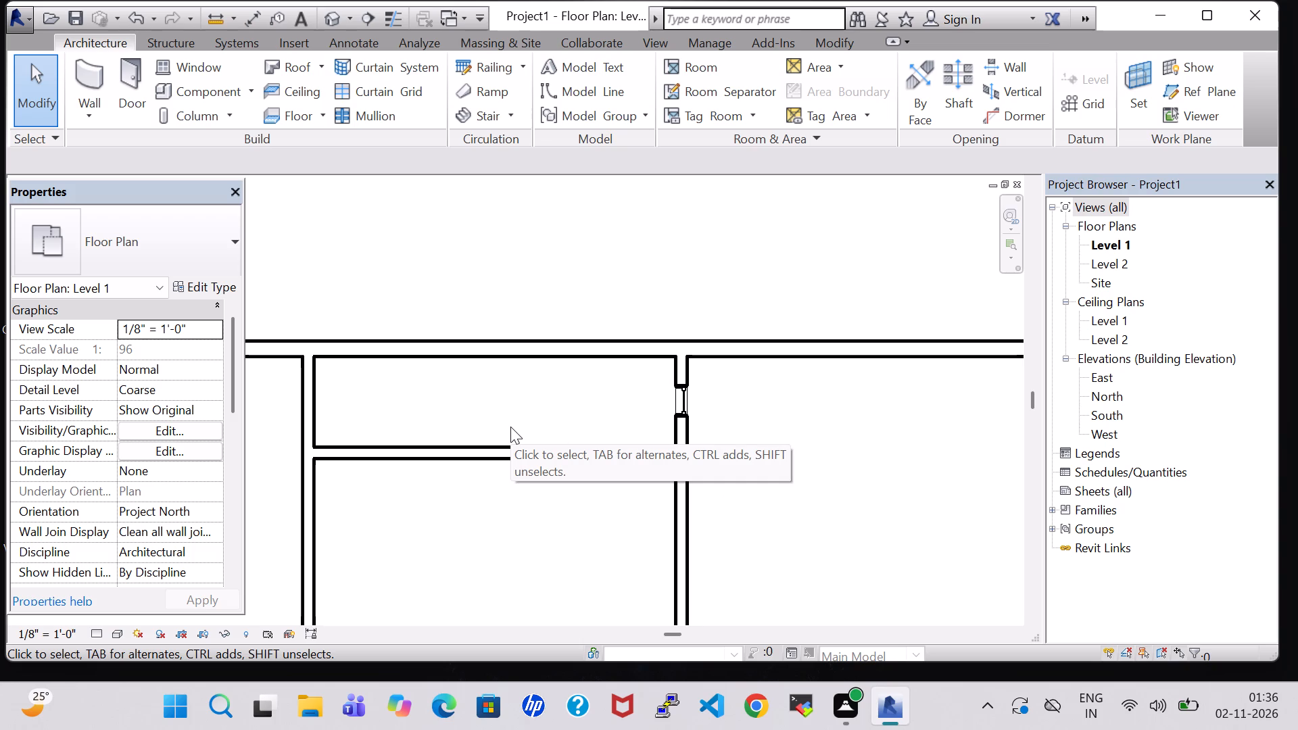
Load the Transom with Trim window family from the US Imperial Windows library for window placement.
{"action": "scroll", "coordinate": [510, 427], "scroll_direction": "down", "scroll_amount": 3}
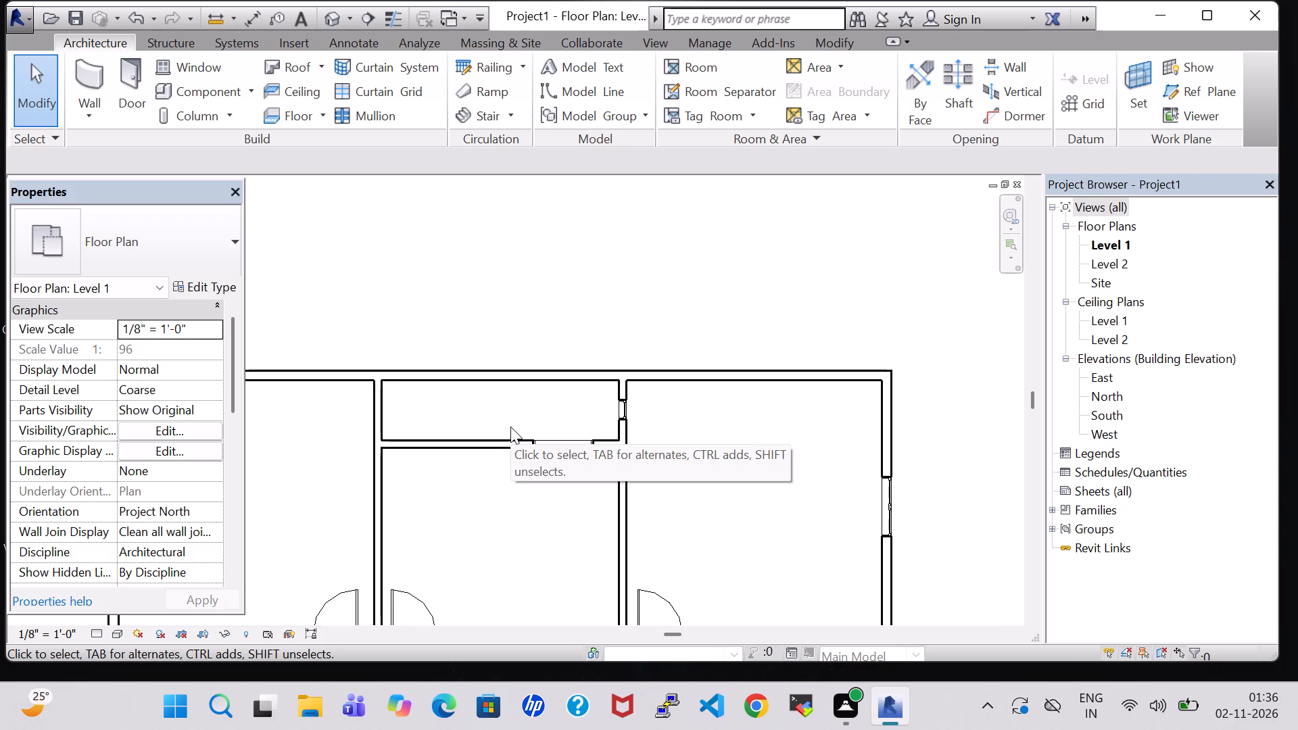
{"action": "left_click", "coordinate": [578, 278]}
{"action": "scroll", "coordinate": [578, 278], "scroll_direction": "down", "scroll_amount": 6}
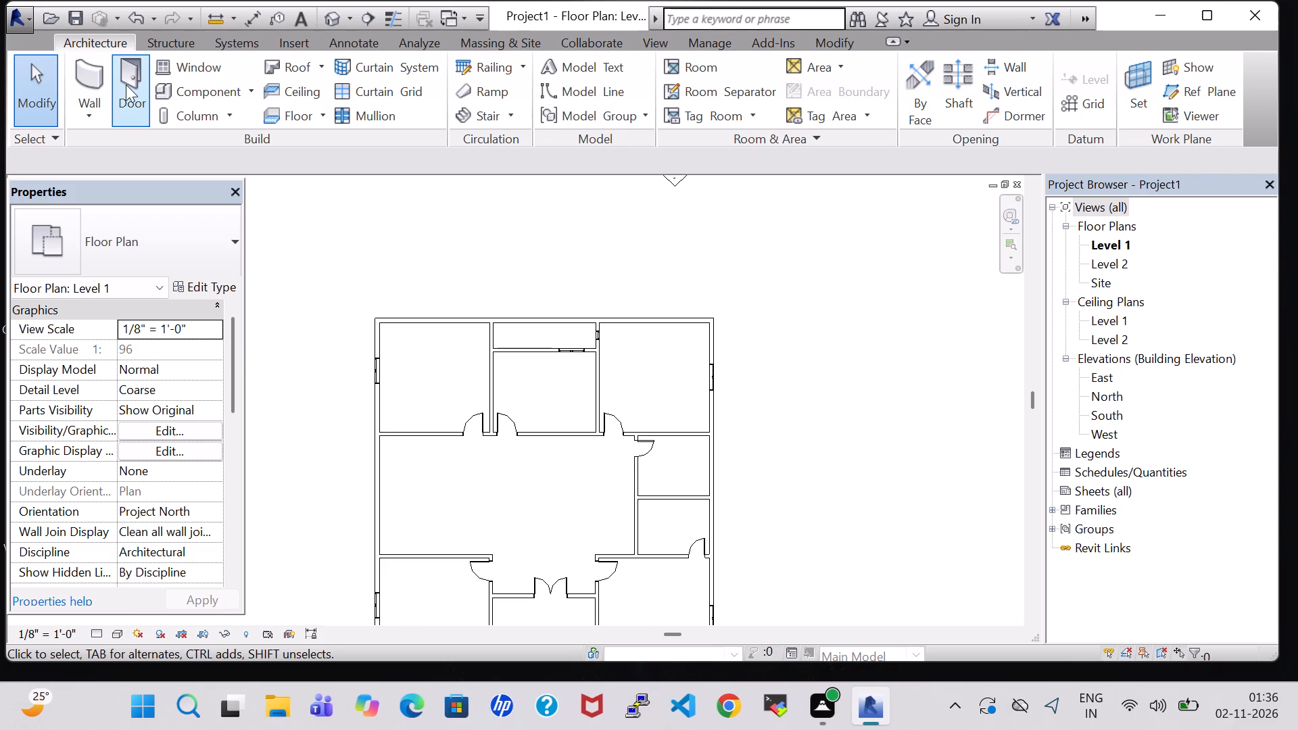
{"action": "left_click", "coordinate": [203, 56]}
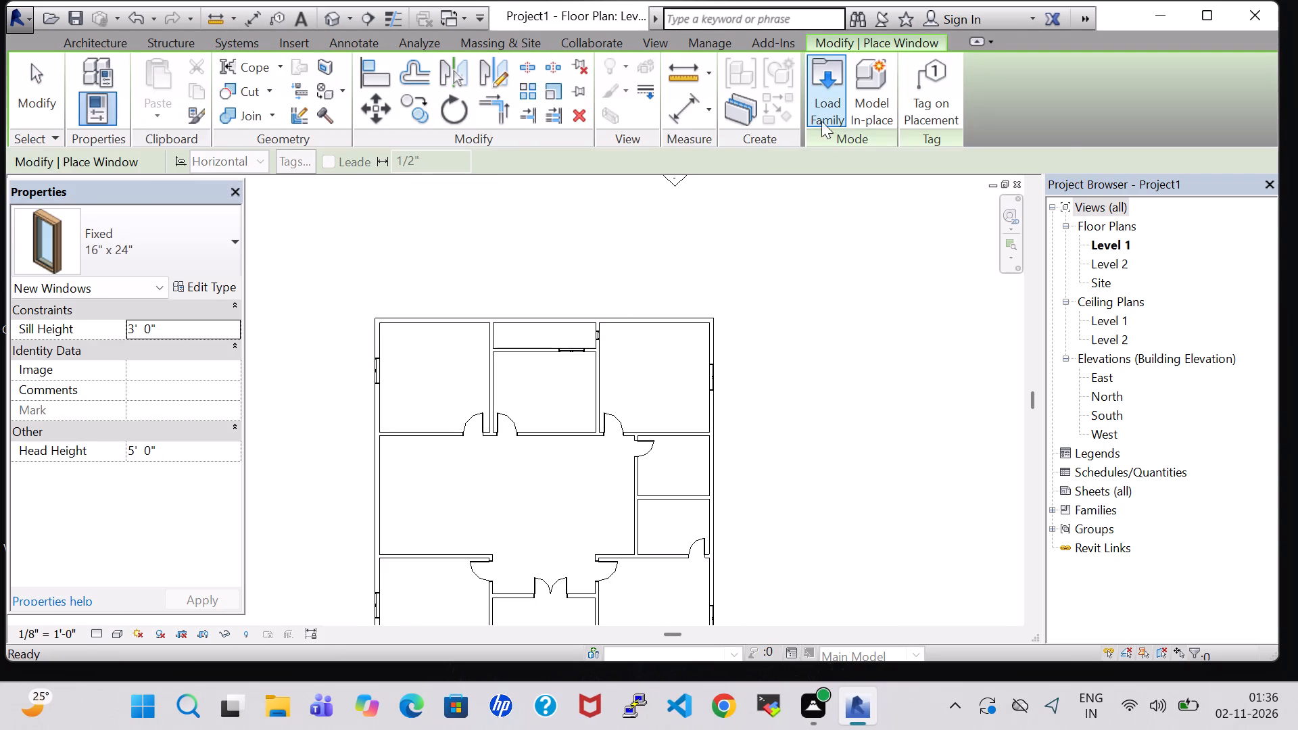
{"action": "left_click", "coordinate": [827, 95]}
{"action": "left_click", "coordinate": [734, 357]}
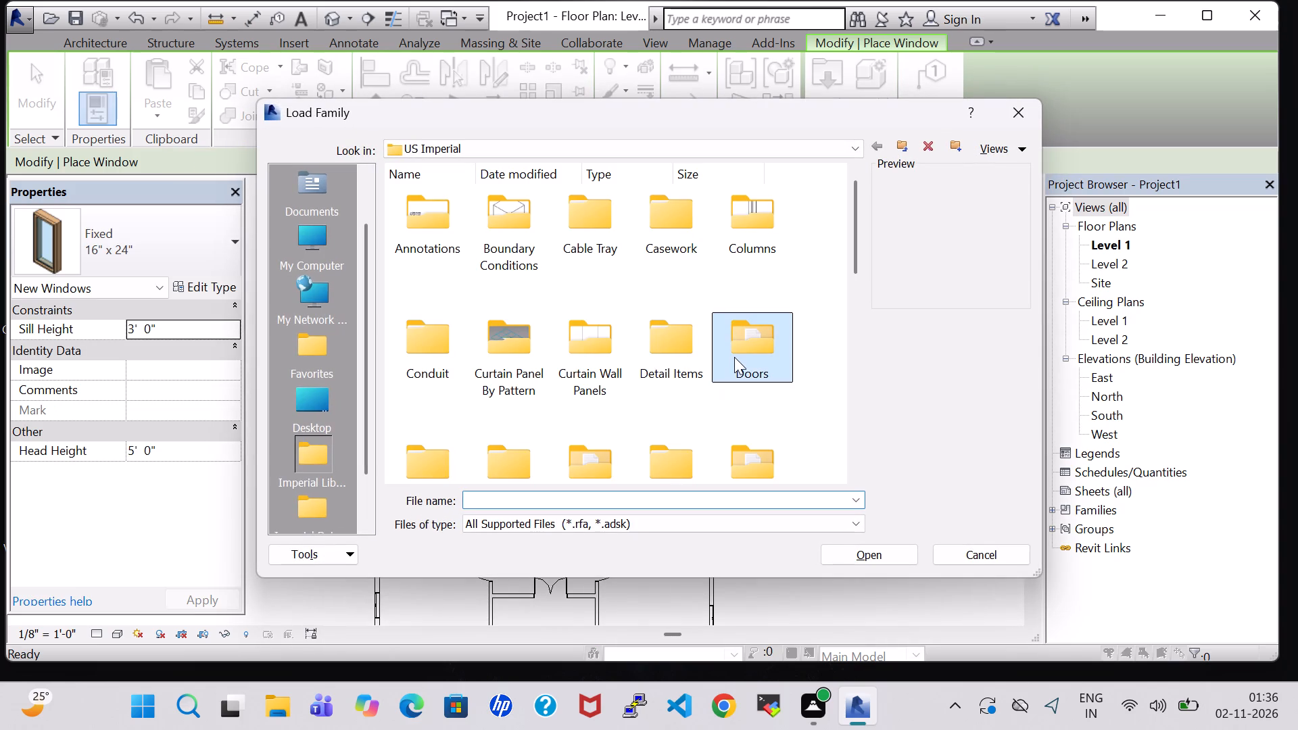
{"action": "key", "text": "w"}
{"action": "double_click", "coordinate": [600, 452]}
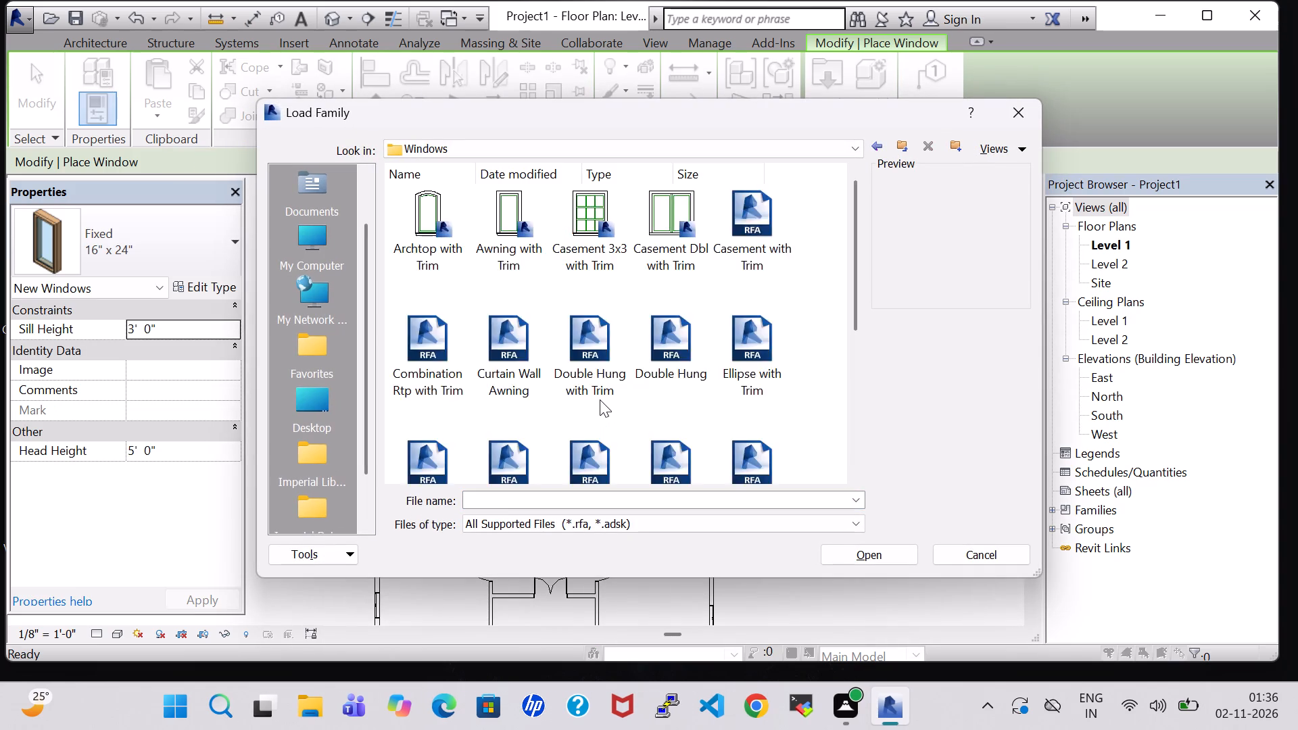
{"action": "scroll", "coordinate": [600, 399], "scroll_direction": "down", "scroll_amount": 3}
{"action": "left_click", "coordinate": [652, 335]}
{"action": "left_click", "coordinate": [891, 555]}
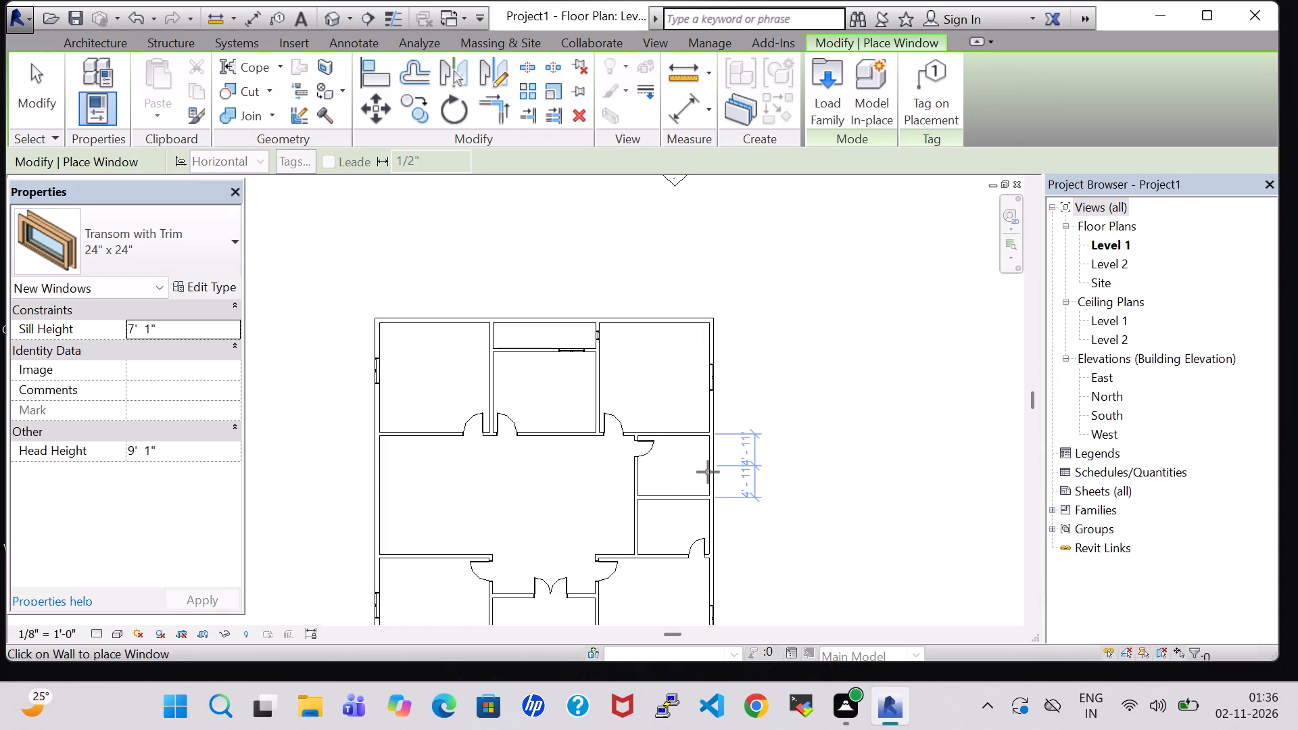
Place a 24" x 24" Transom with Trim window in the southern small east room's east wall, centred about 4'-6 1/2" from each end.
{"action": "middle_click_drag", "start_coordinate": [714, 472], "coordinate": [744, 337]}
{"action": "middle_click", "coordinate": [744, 336]}
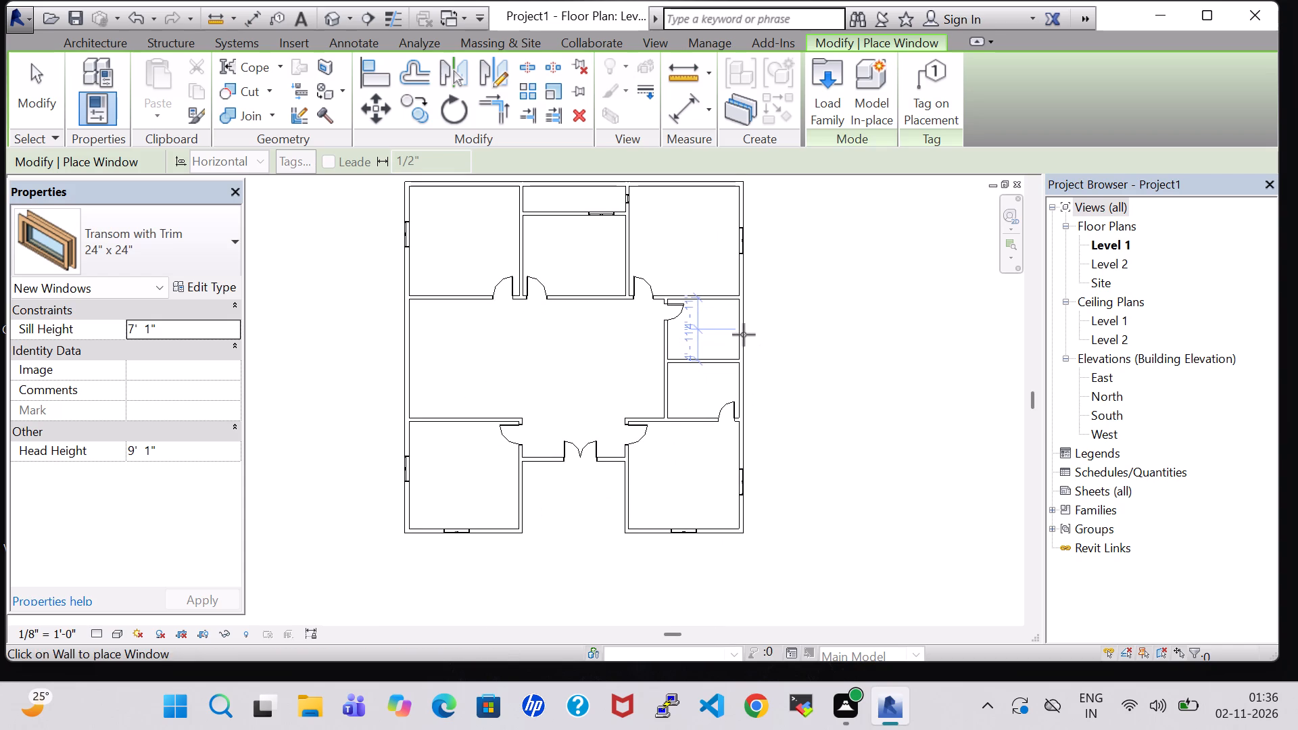
{"action": "scroll", "coordinate": [754, 361], "scroll_direction": "up", "scroll_amount": 8}
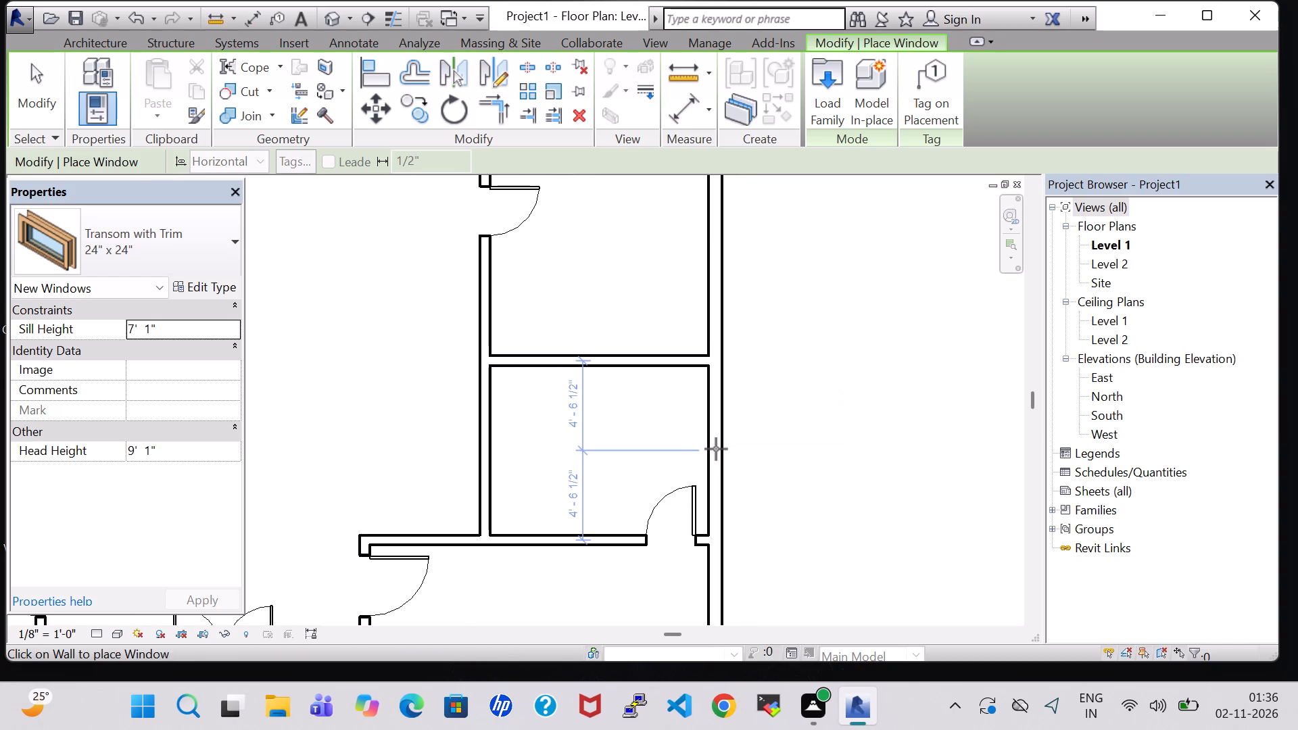
{"action": "left_click", "coordinate": [716, 449]}
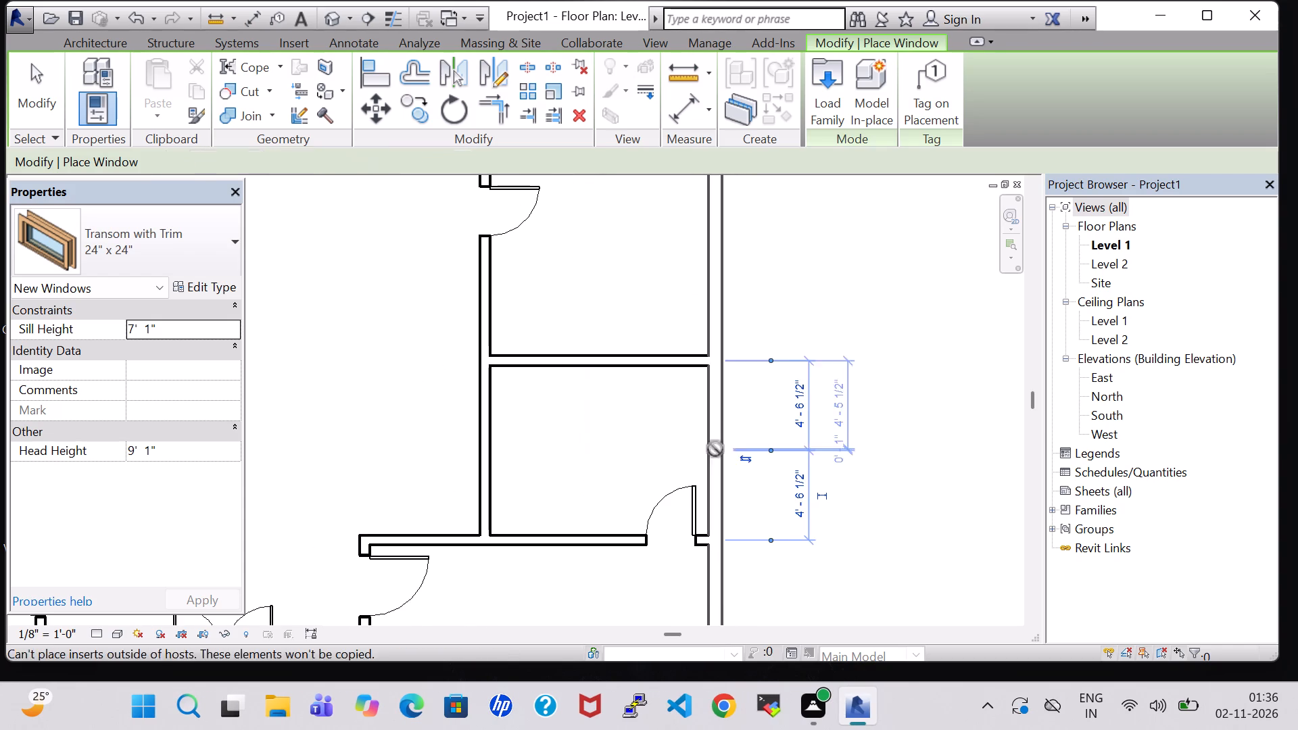
Place a 24" x 24" Transom with Trim window in the northern small east room's east wall, about 6'-0" from its south wall.
{"action": "left_click", "coordinate": [714, 243]}
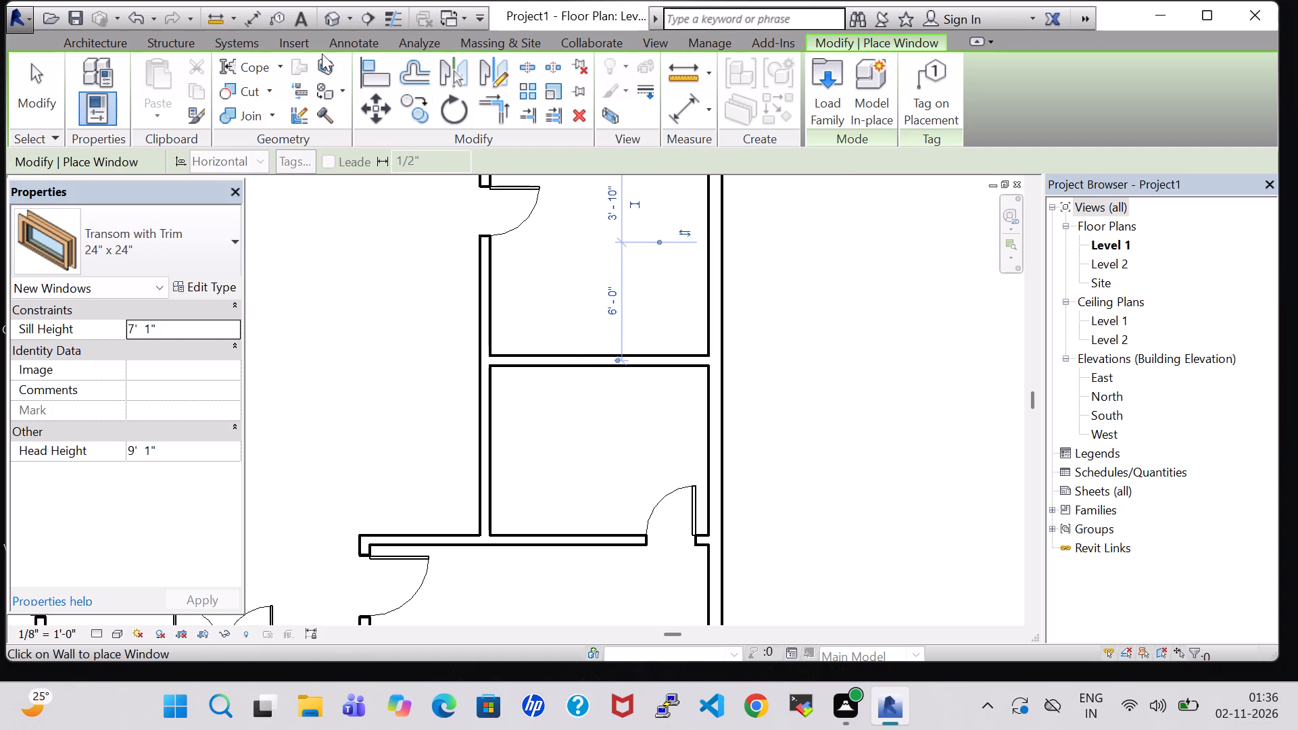
Open the default 3D view of the house and set its visual style to Shaded.
{"action": "left_click", "coordinate": [333, 14]}
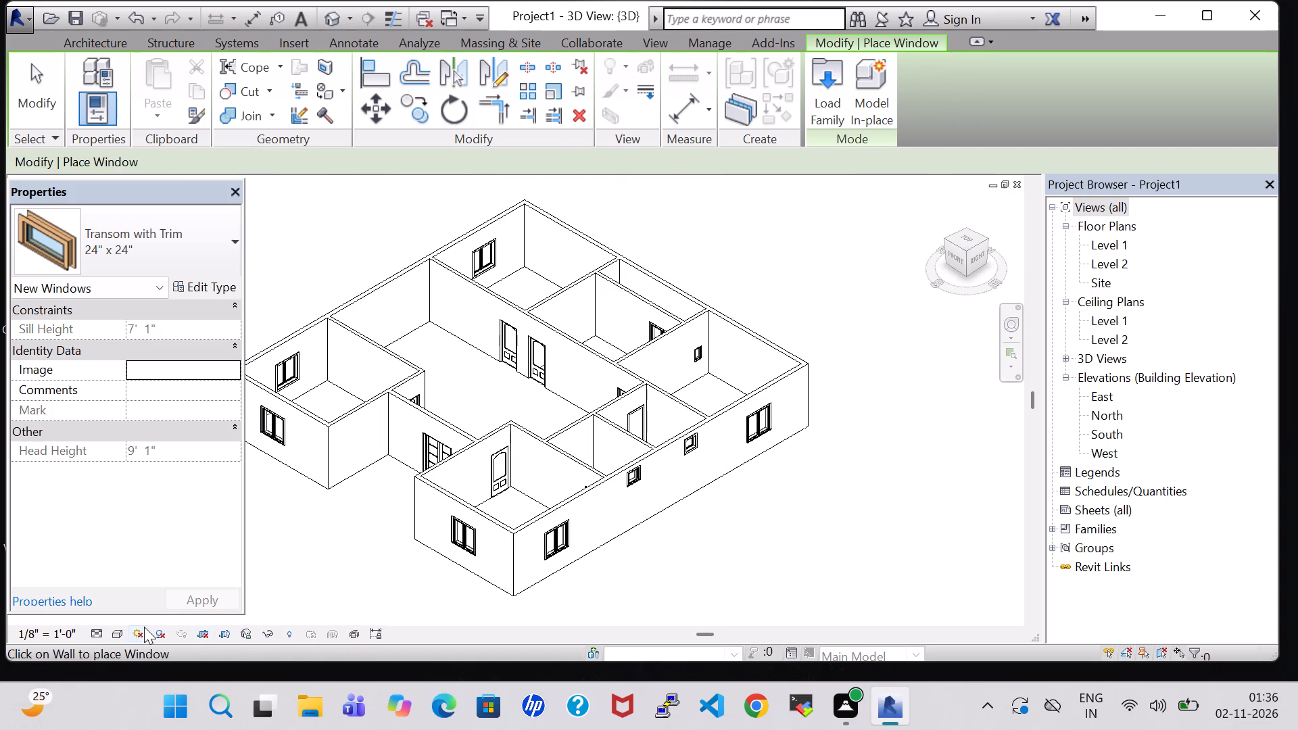
{"action": "left_click", "coordinate": [110, 631]}
{"action": "left_click", "coordinate": [149, 544]}
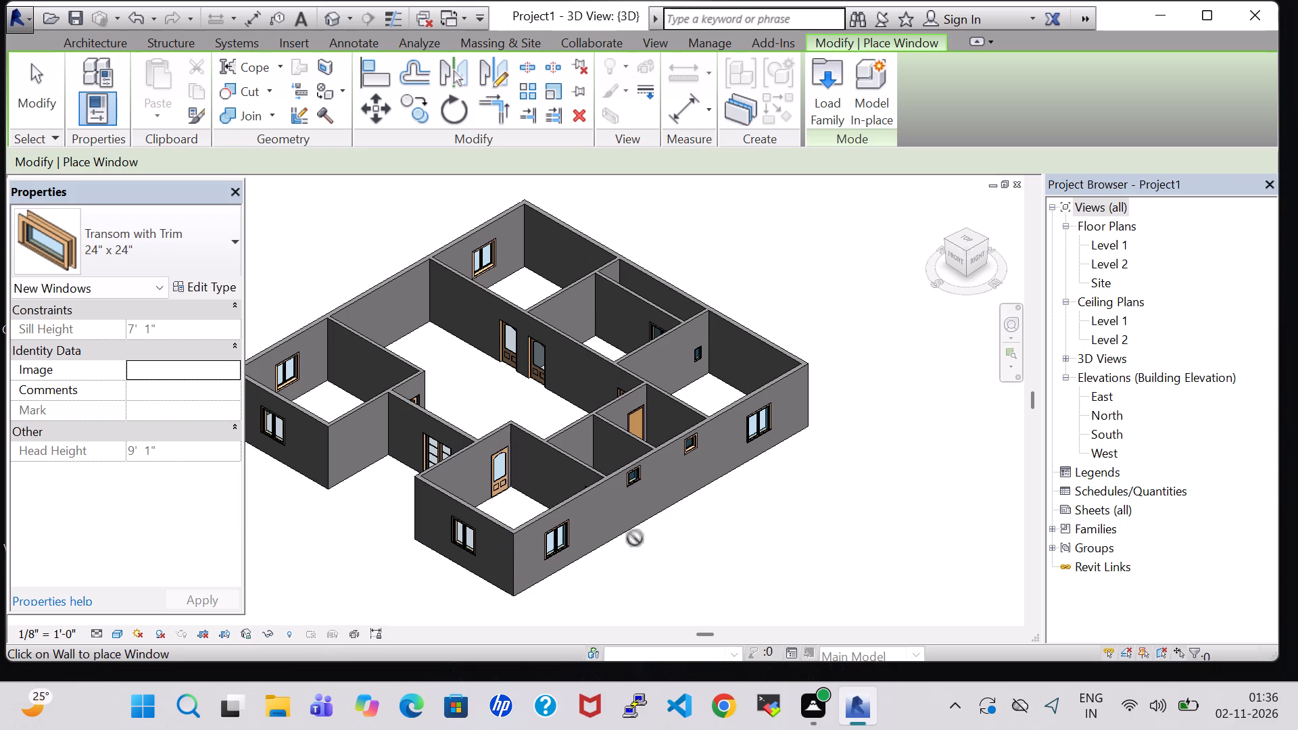
Orbit the shaded house model to examine its walls, doors and windows from the east and north sides.
{"action": "middle_click_drag", "start_coordinate": [680, 535], "coordinate": [617, 551]}
{"action": "middle_click_drag", "start_coordinate": [658, 550], "coordinate": [666, 550]}
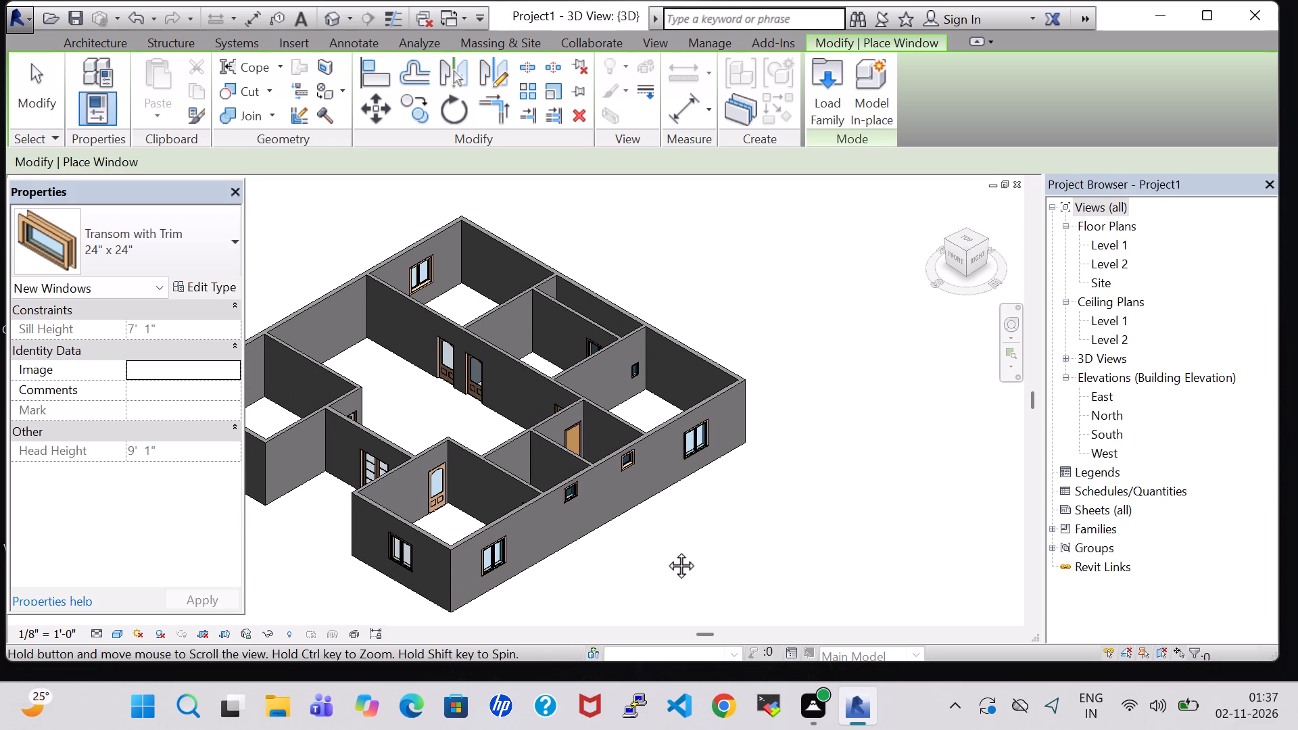
{"action": "middle_click_drag", "start_coordinate": [666, 550], "coordinate": [791, 530]}
{"action": "middle_click_drag", "start_coordinate": [786, 525], "coordinate": [737, 552], "text": "shift"}
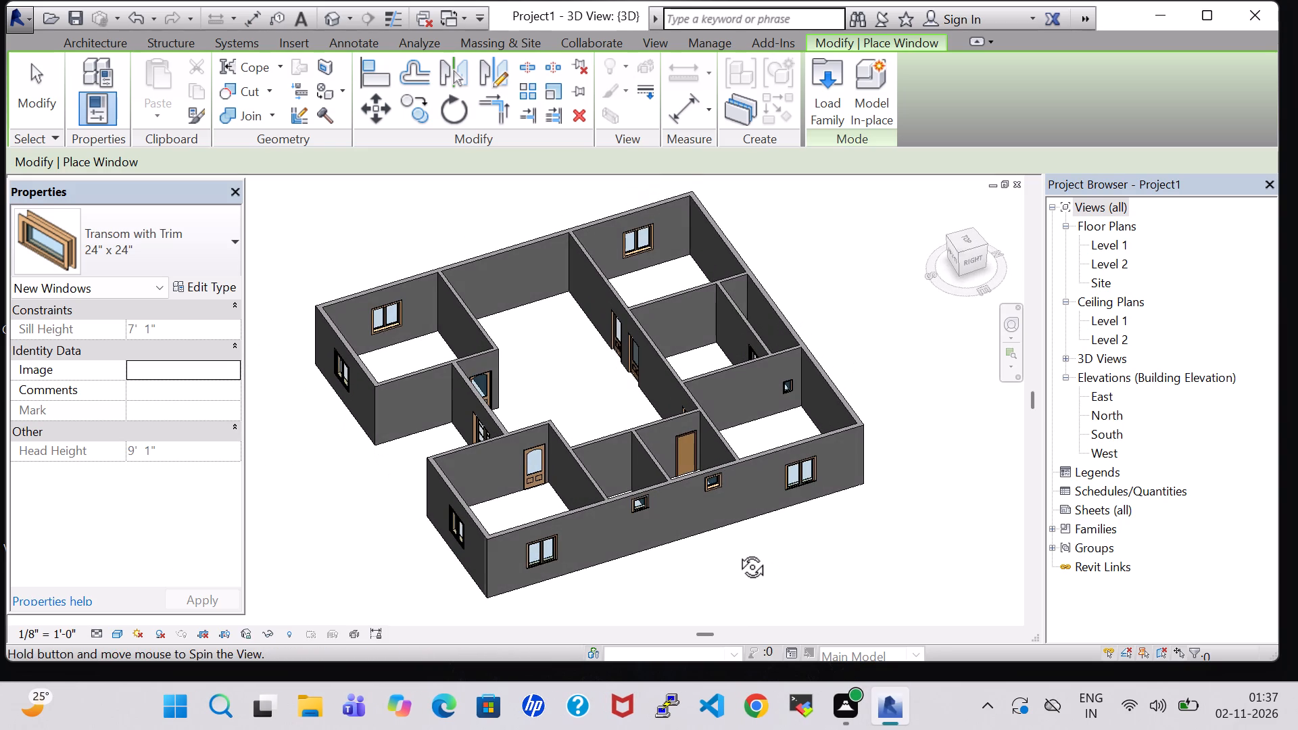
{"action": "middle_click_drag", "start_coordinate": [737, 552], "coordinate": [574, 562], "text": "shift"}
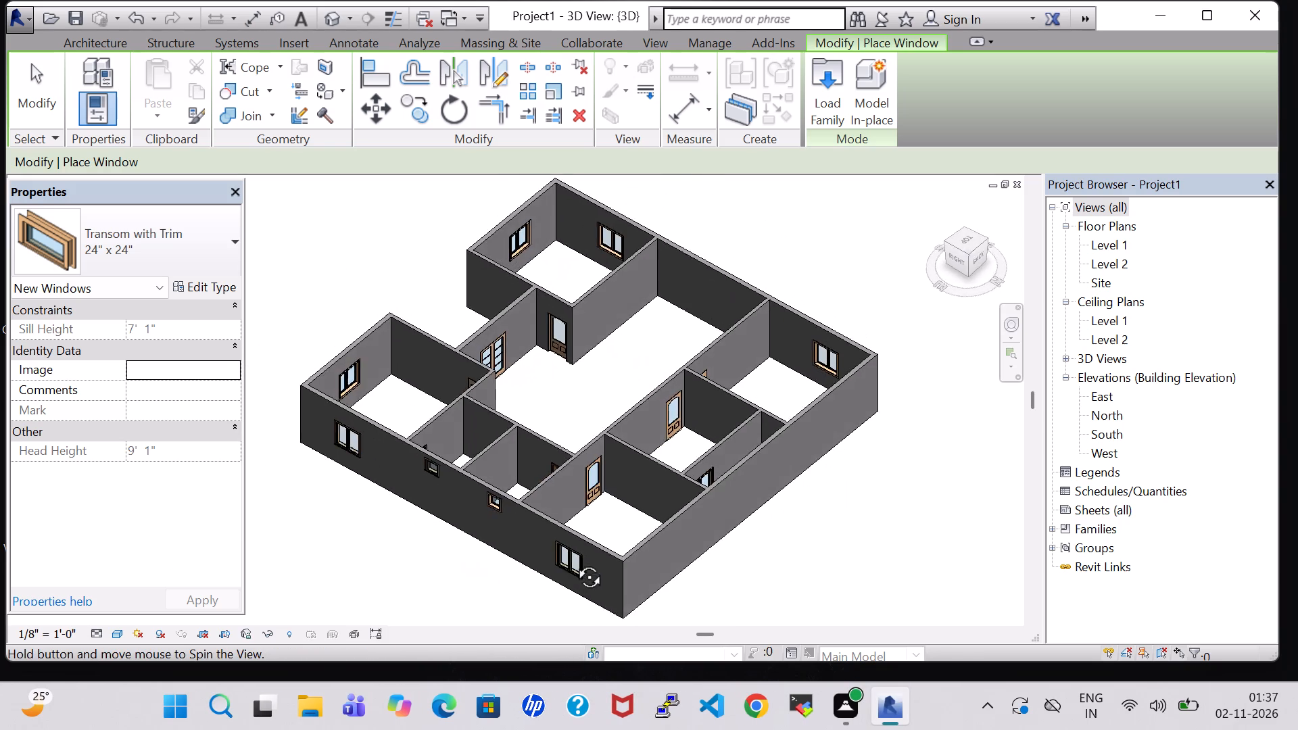
Change the small fixed window in the northeast room's west wall to the Fixed 24" x 24" type.
{"action": "middle_click_drag", "start_coordinate": [574, 562], "coordinate": [501, 510], "text": "shift"}
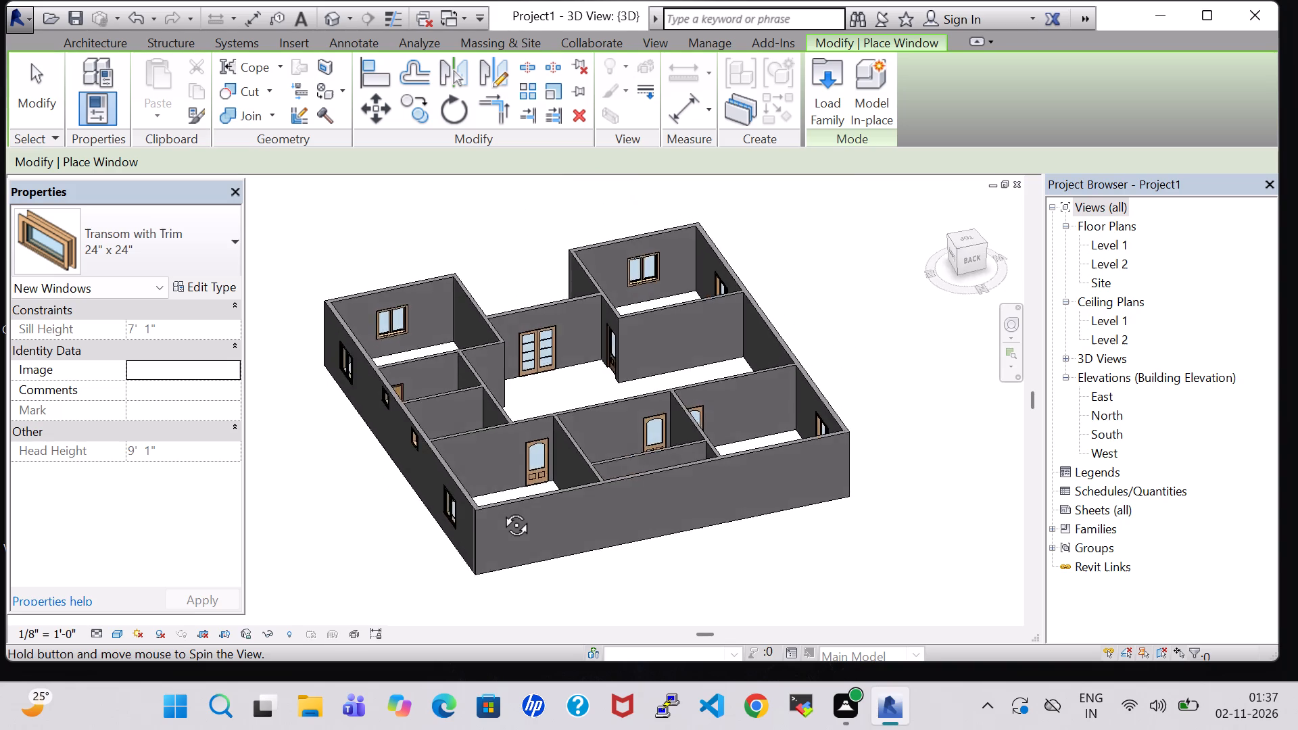
{"action": "middle_click_drag", "start_coordinate": [501, 510], "coordinate": [627, 633], "text": "shift"}
{"action": "scroll", "coordinate": [627, 644], "scroll_direction": "up", "scroll_amount": 1, "text": "shift"}
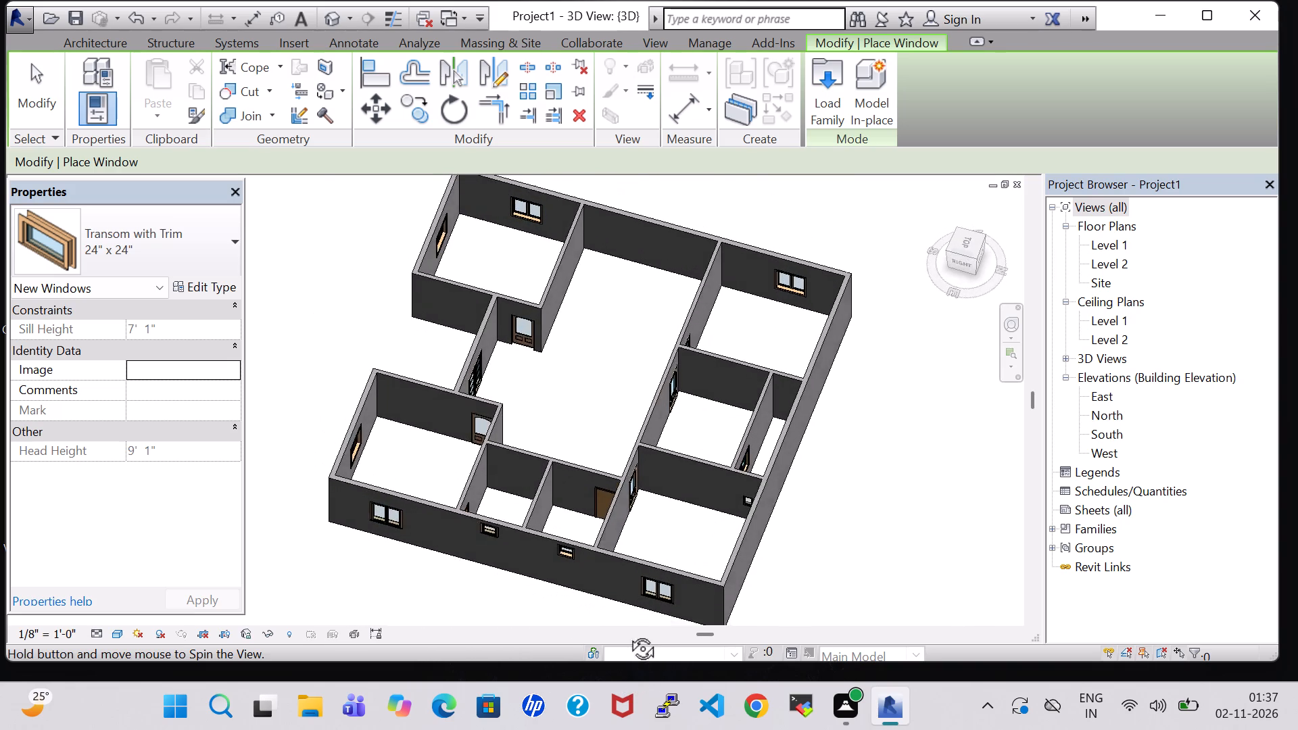
{"action": "middle_click_drag", "start_coordinate": [627, 633], "coordinate": [626, 610], "text": "shift"}
{"action": "middle_click", "coordinate": [634, 603], "text": "shift"}
{"action": "scroll", "coordinate": [748, 480], "scroll_direction": "up", "scroll_amount": 8}
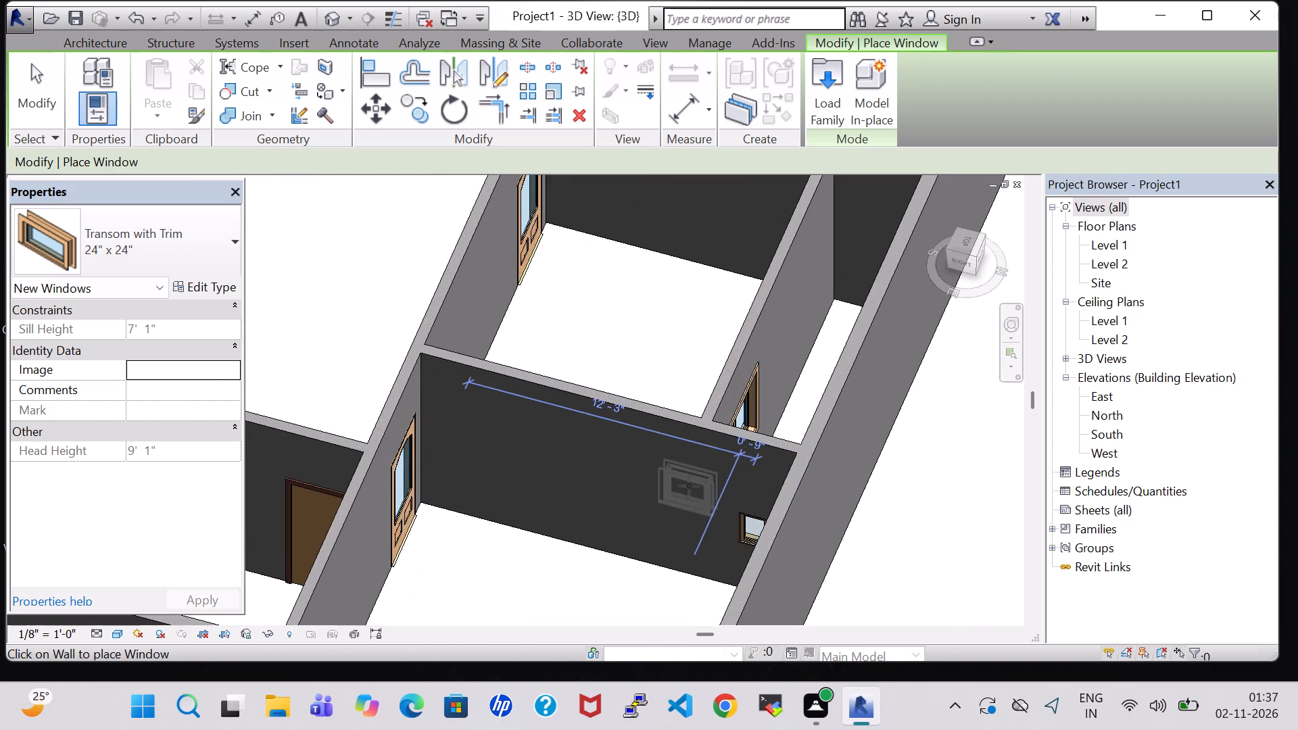
{"action": "middle_click_drag", "start_coordinate": [689, 486], "coordinate": [738, 495], "text": "shift"}
{"action": "scroll", "coordinate": [689, 486], "scroll_direction": "up", "scroll_amount": 1}
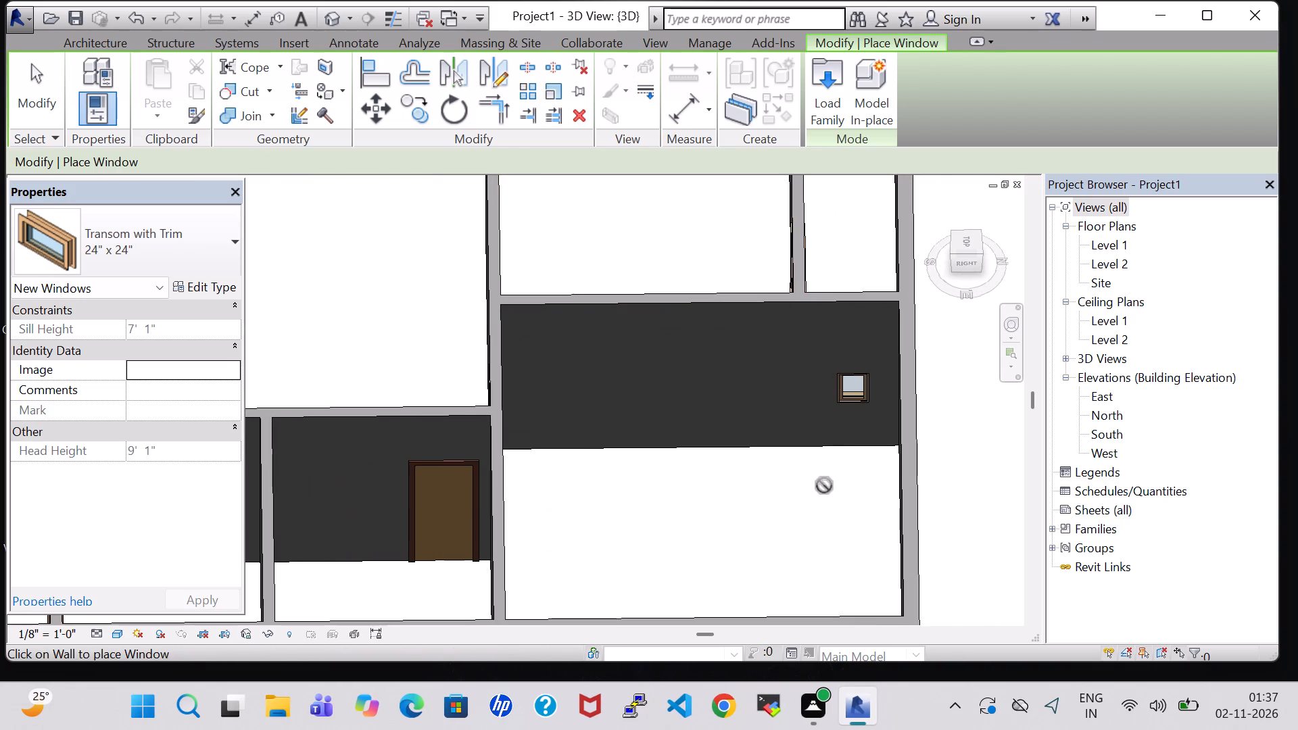
{"action": "key", "text": "Escape"}
{"action": "left_click", "coordinate": [850, 389]}
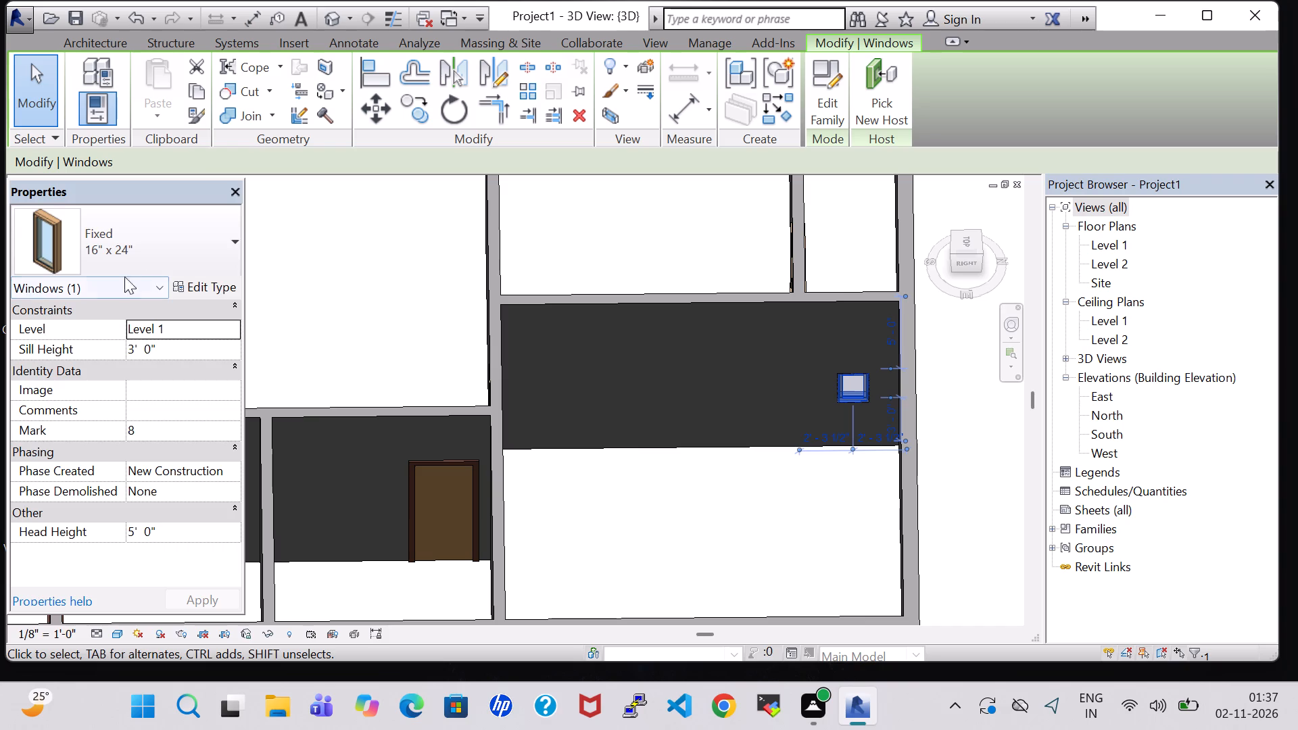
{"action": "left_click", "coordinate": [189, 261]}
{"action": "left_click", "coordinate": [114, 464]}
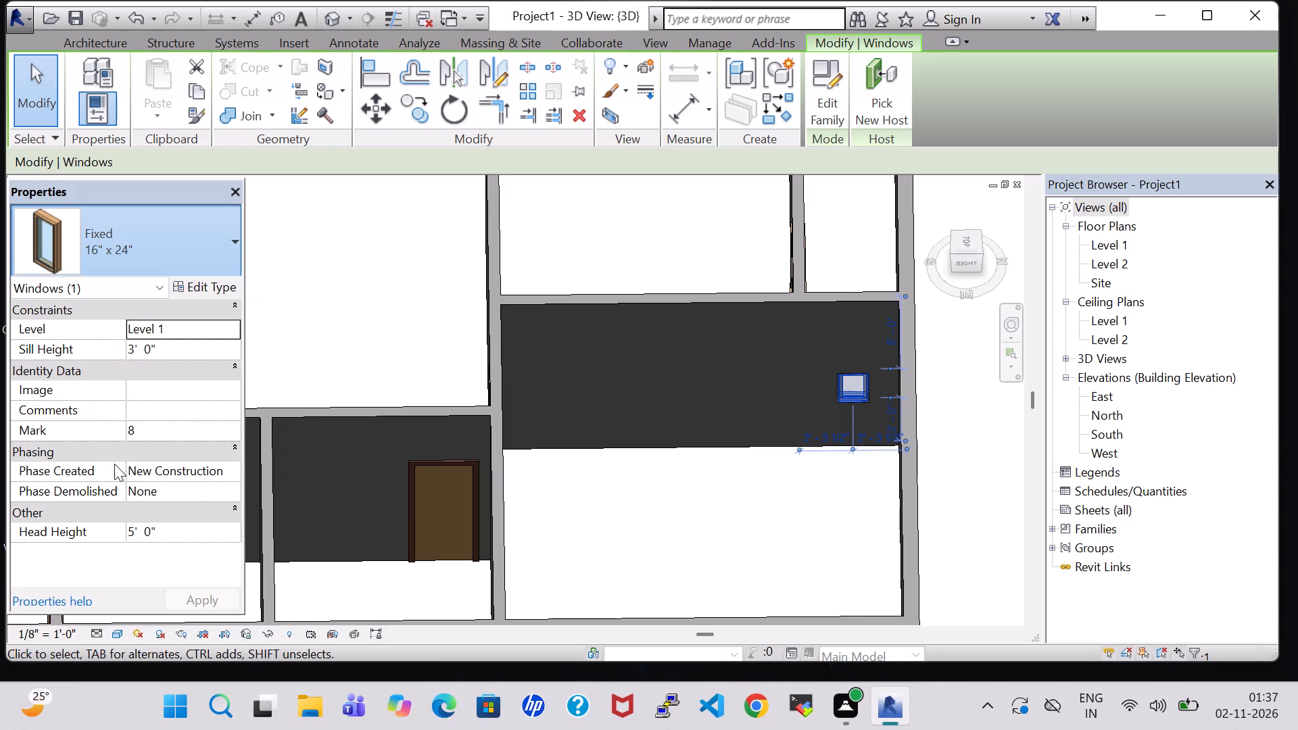
{"action": "left_click", "coordinate": [733, 524]}
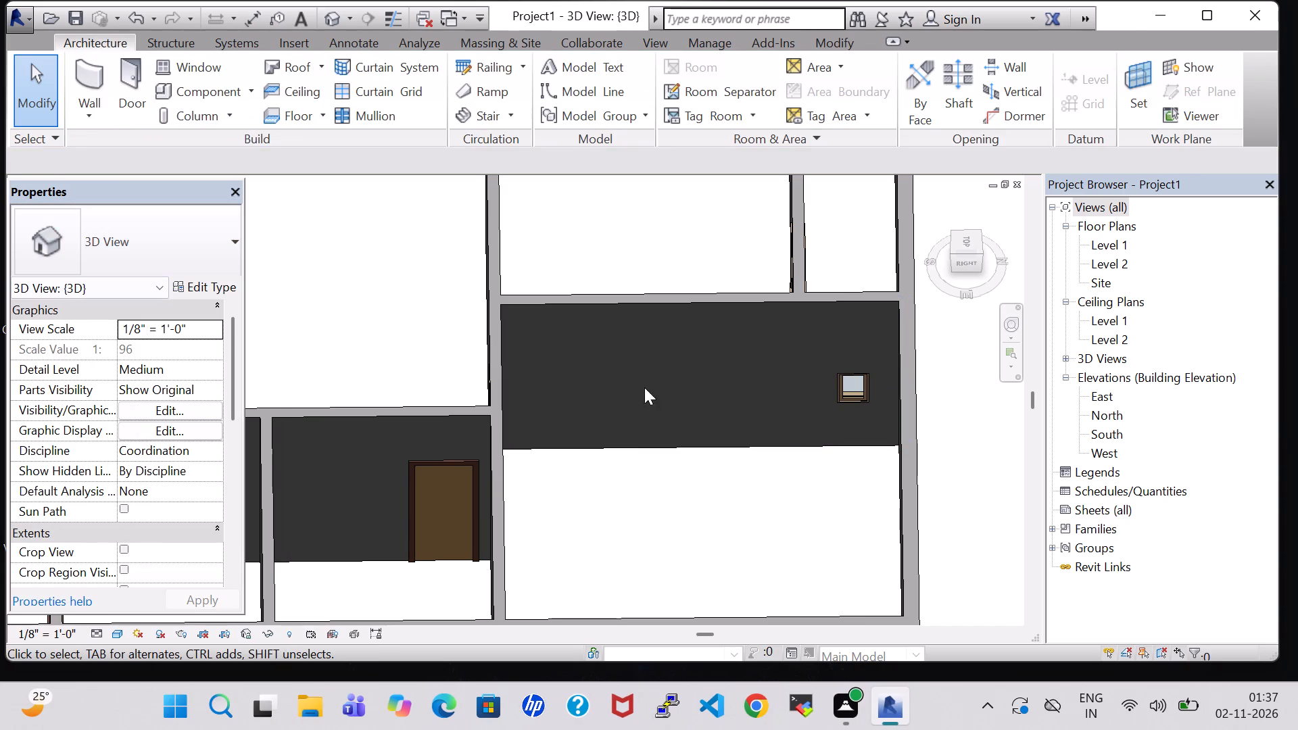
{"action": "left_click", "coordinate": [858, 388]}
{"action": "left_click", "coordinate": [168, 239]}
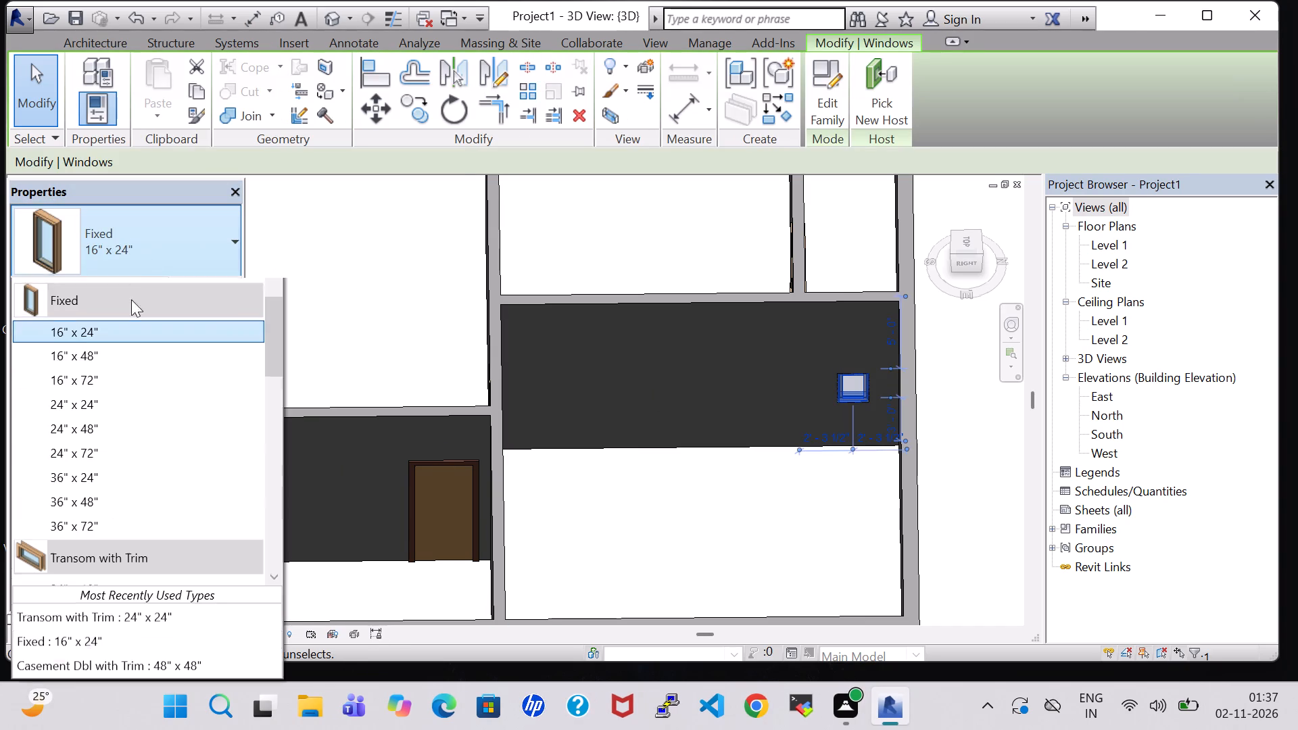
{"action": "left_click", "coordinate": [139, 447]}
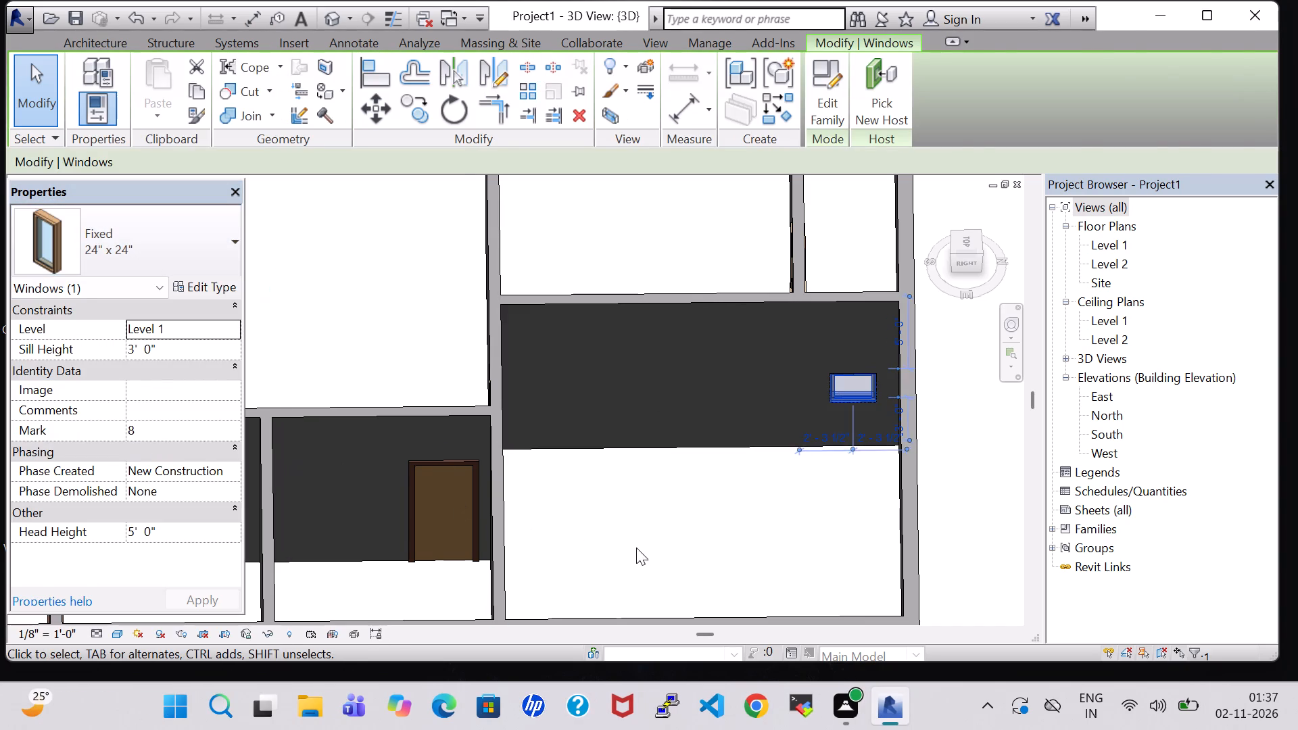
{"action": "left_click", "coordinate": [636, 539]}
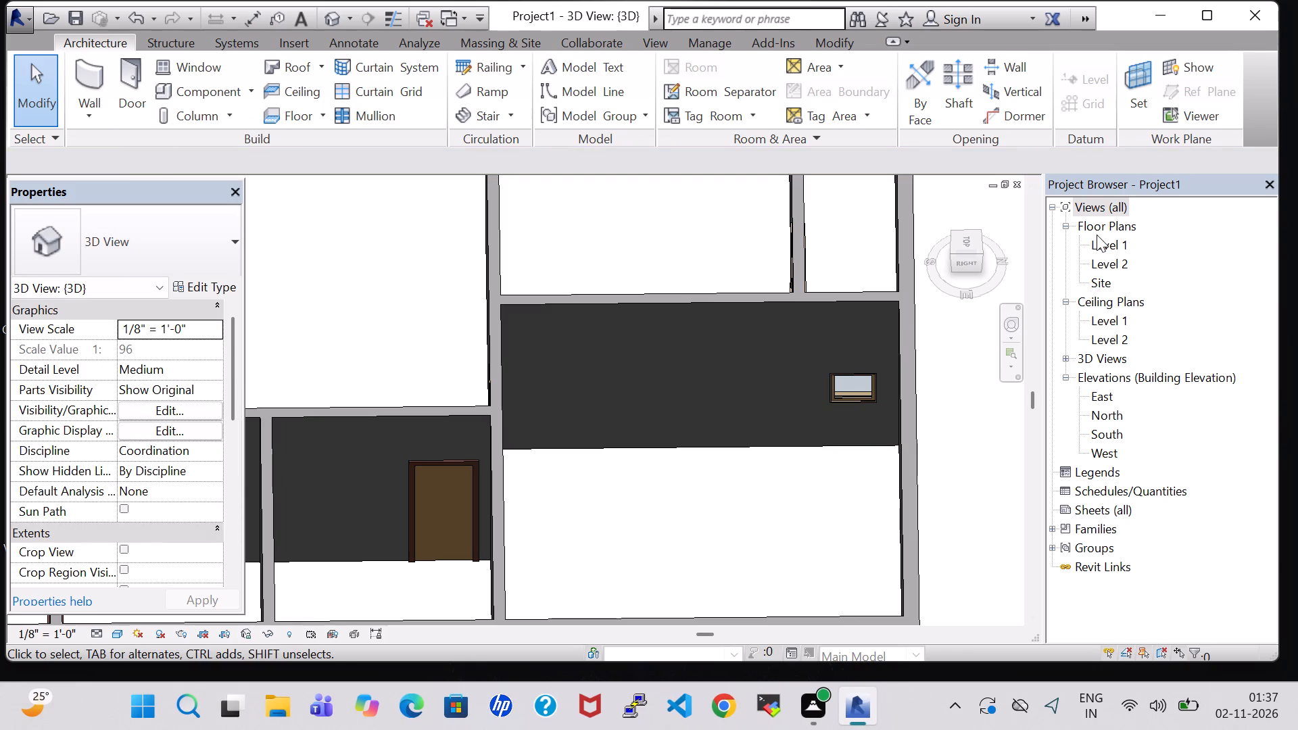
Orbit the 3D house model to examine its rooms, doors and windows from the north, west and south sides.
{"action": "scroll", "coordinate": [953, 419], "scroll_direction": "down", "scroll_amount": 1}
{"action": "middle_click_drag", "start_coordinate": [953, 419], "coordinate": [951, 422], "text": "shift"}
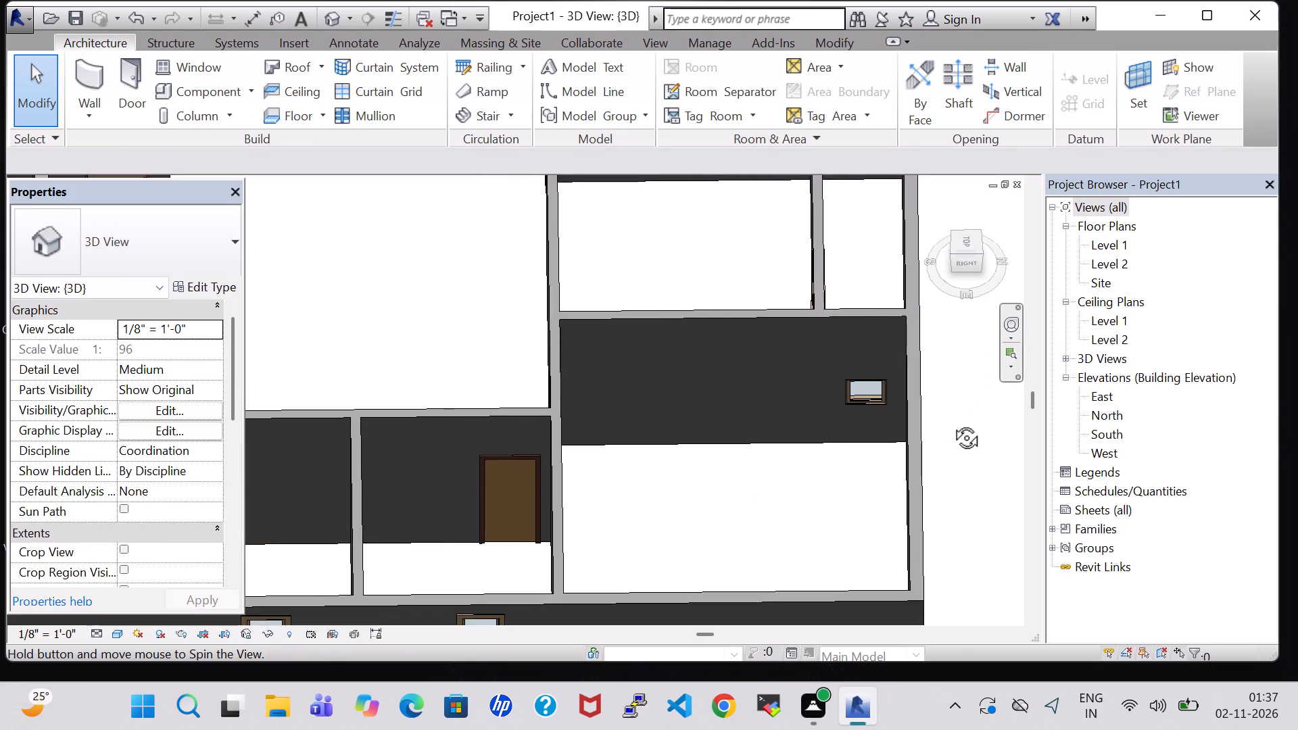
{"action": "middle_click_drag", "start_coordinate": [951, 422], "coordinate": [764, 472], "text": "shift"}
{"action": "middle_click_drag", "start_coordinate": [711, 474], "coordinate": [659, 387]}
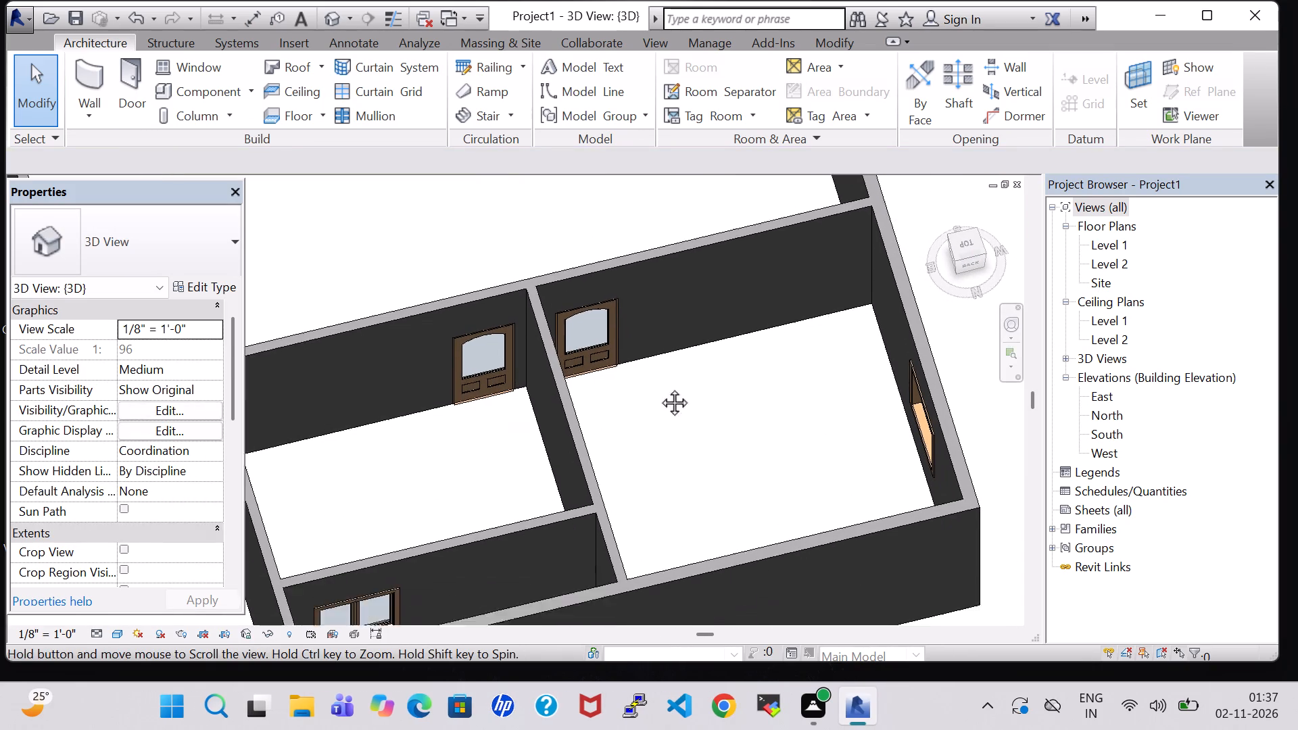
{"action": "middle_click_drag", "start_coordinate": [659, 387], "coordinate": [643, 313]}
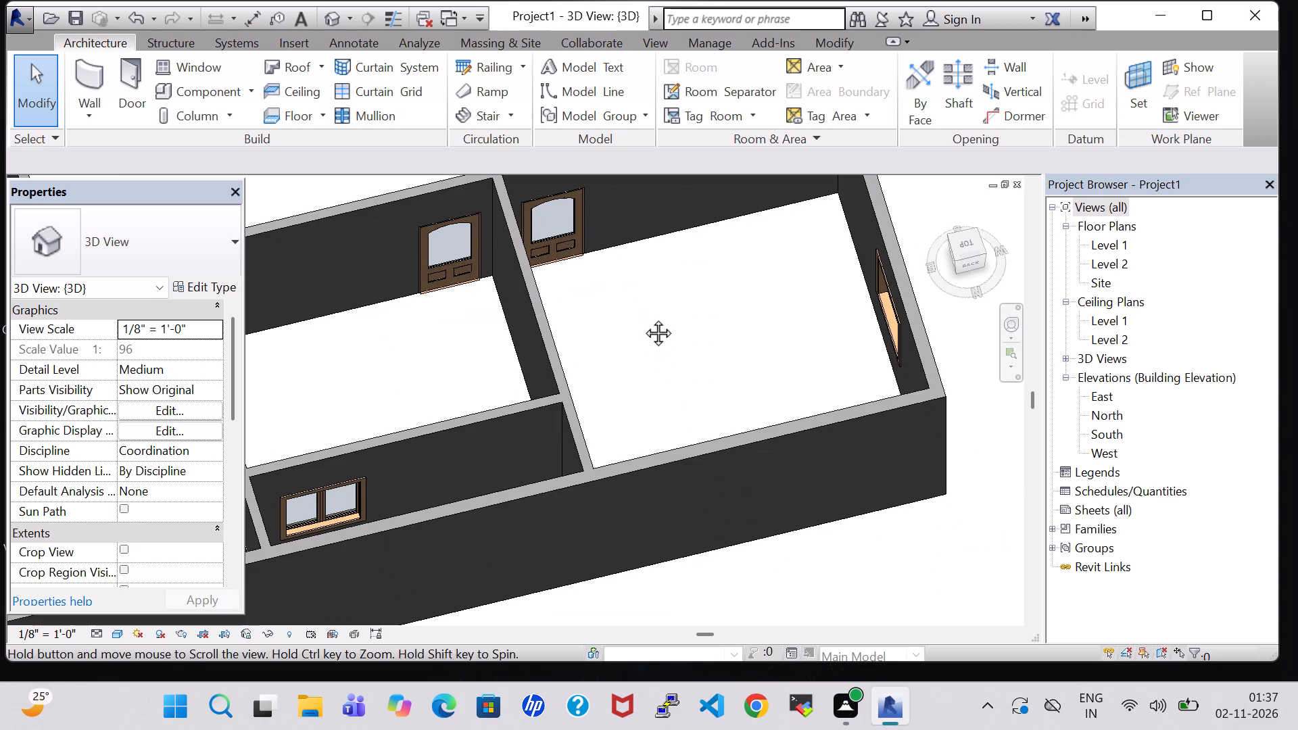
{"action": "middle_click_drag", "start_coordinate": [494, 238], "coordinate": [463, 282], "text": "shift"}
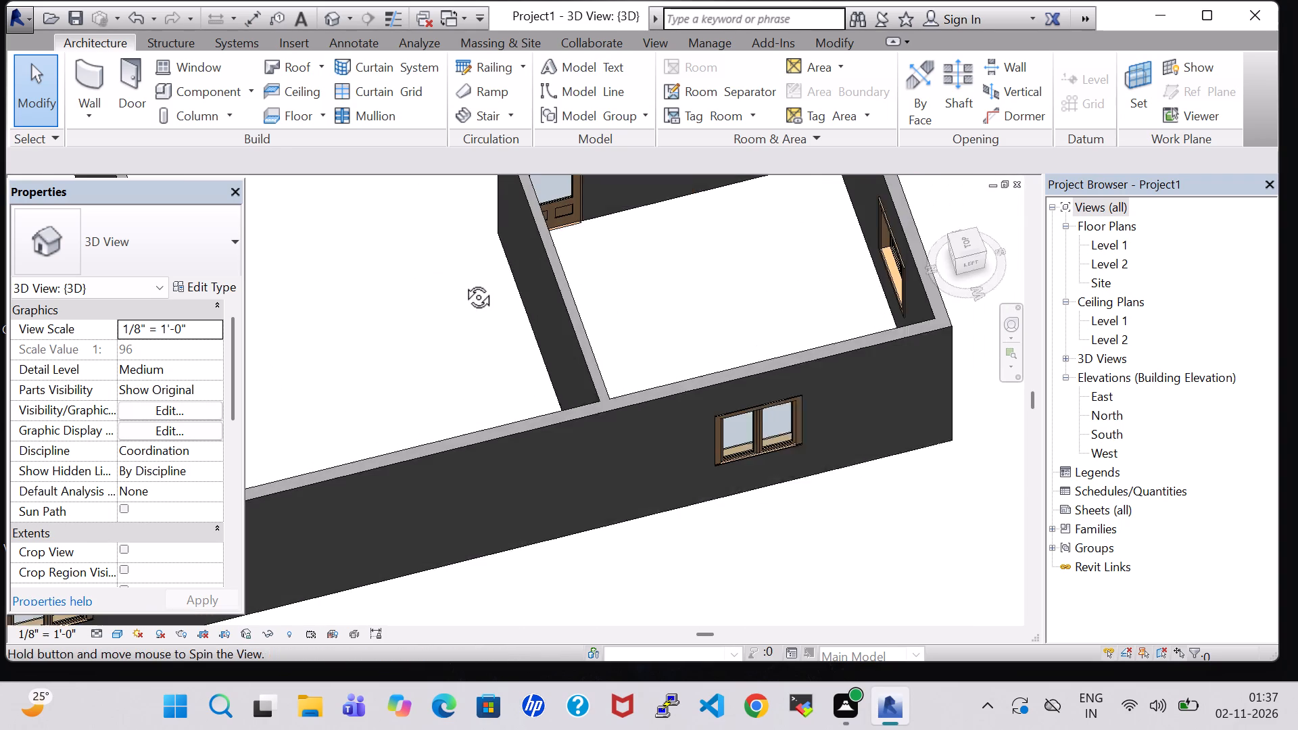
{"action": "middle_click_drag", "start_coordinate": [463, 282], "coordinate": [462, 283], "text": "shift"}
{"action": "middle_click_drag", "start_coordinate": [842, 289], "coordinate": [744, 301], "text": "shift"}
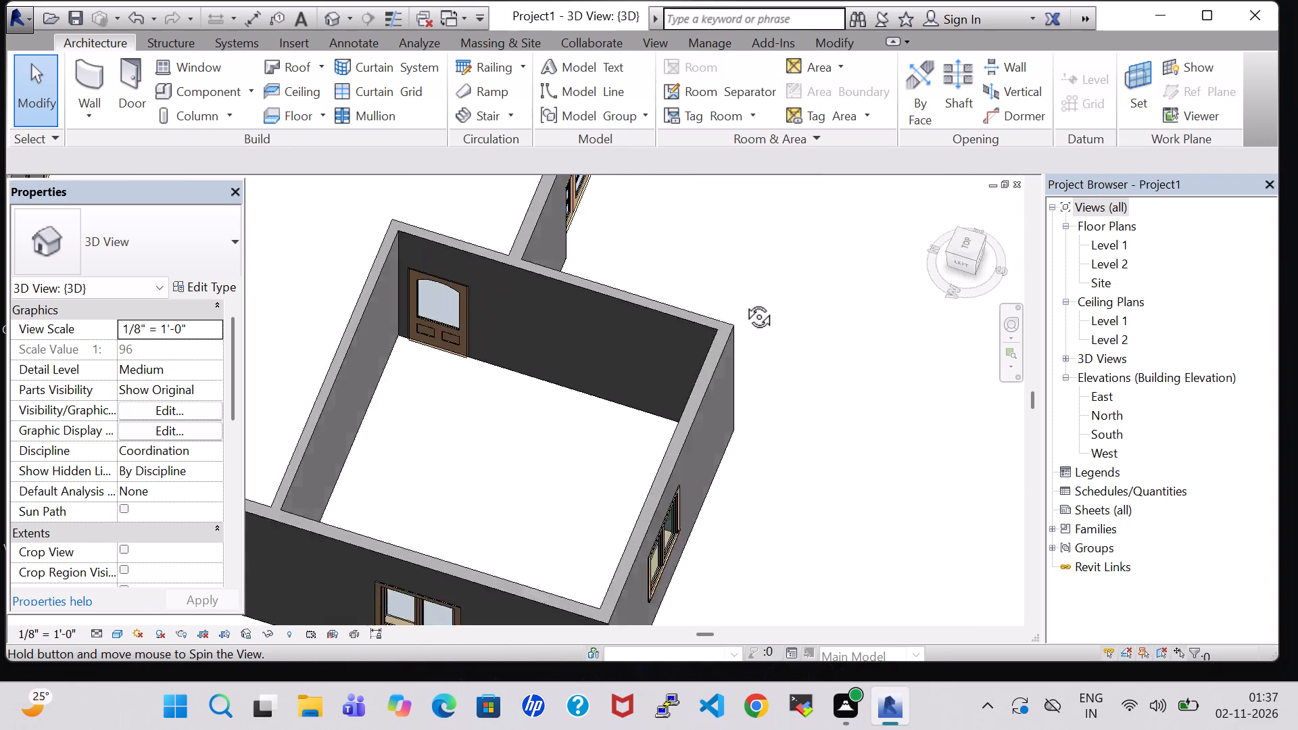
{"action": "middle_click_drag", "start_coordinate": [744, 301], "coordinate": [567, 282], "text": "shift"}
{"action": "scroll", "coordinate": [567, 282], "scroll_direction": "down", "scroll_amount": 6}
{"action": "middle_click_drag", "start_coordinate": [567, 282], "coordinate": [748, 438]}
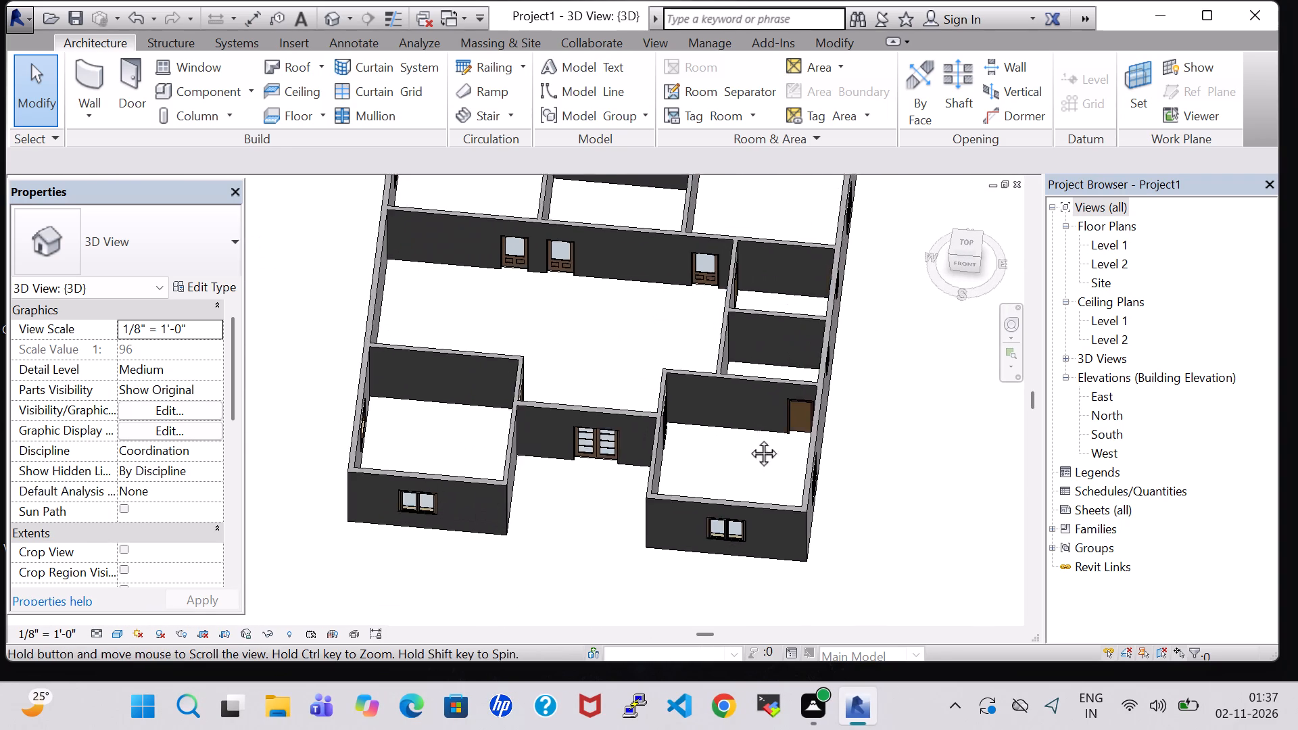
{"action": "middle_click_drag", "start_coordinate": [748, 438], "coordinate": [765, 460]}
{"action": "scroll", "coordinate": [765, 460], "scroll_direction": "down", "scroll_amount": 2}
{"action": "middle_click_drag", "start_coordinate": [762, 437], "coordinate": [793, 445], "text": "shift"}
{"action": "middle_click_drag", "start_coordinate": [704, 404], "coordinate": [706, 404]}
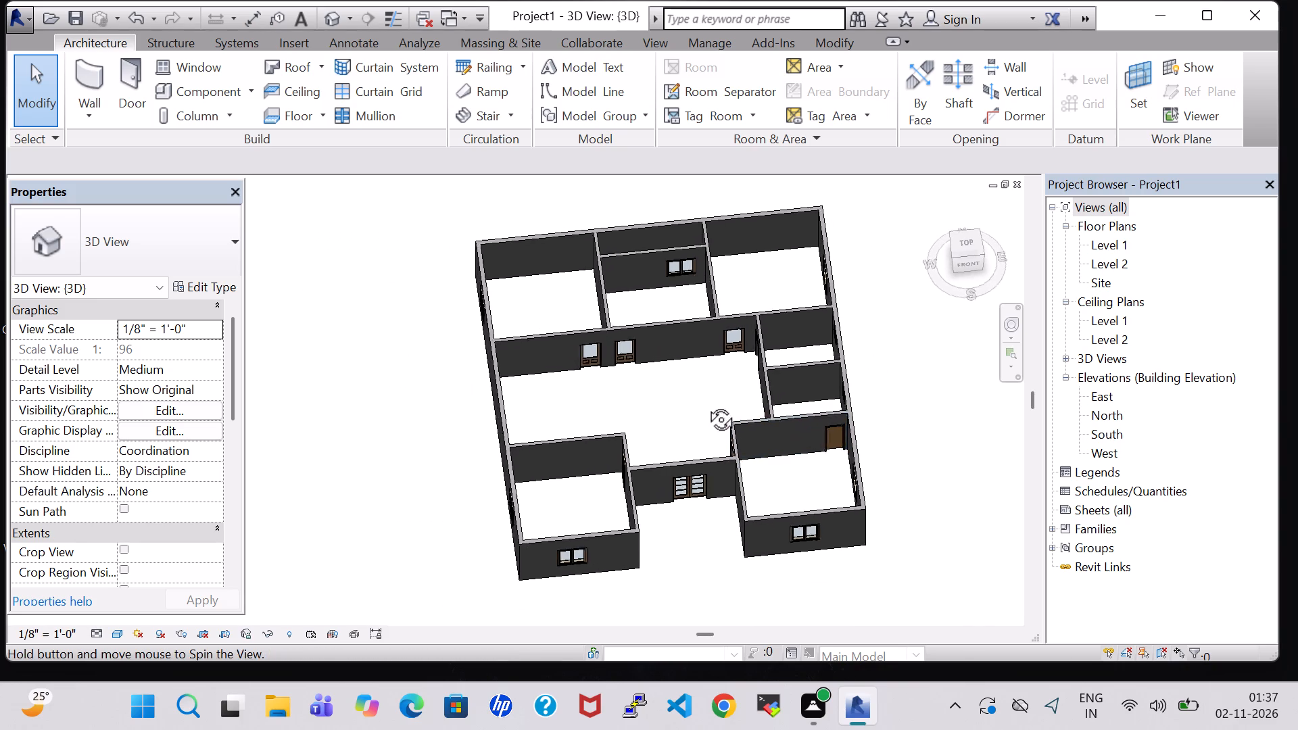
{"action": "middle_click_drag", "start_coordinate": [706, 404], "coordinate": [698, 452]}
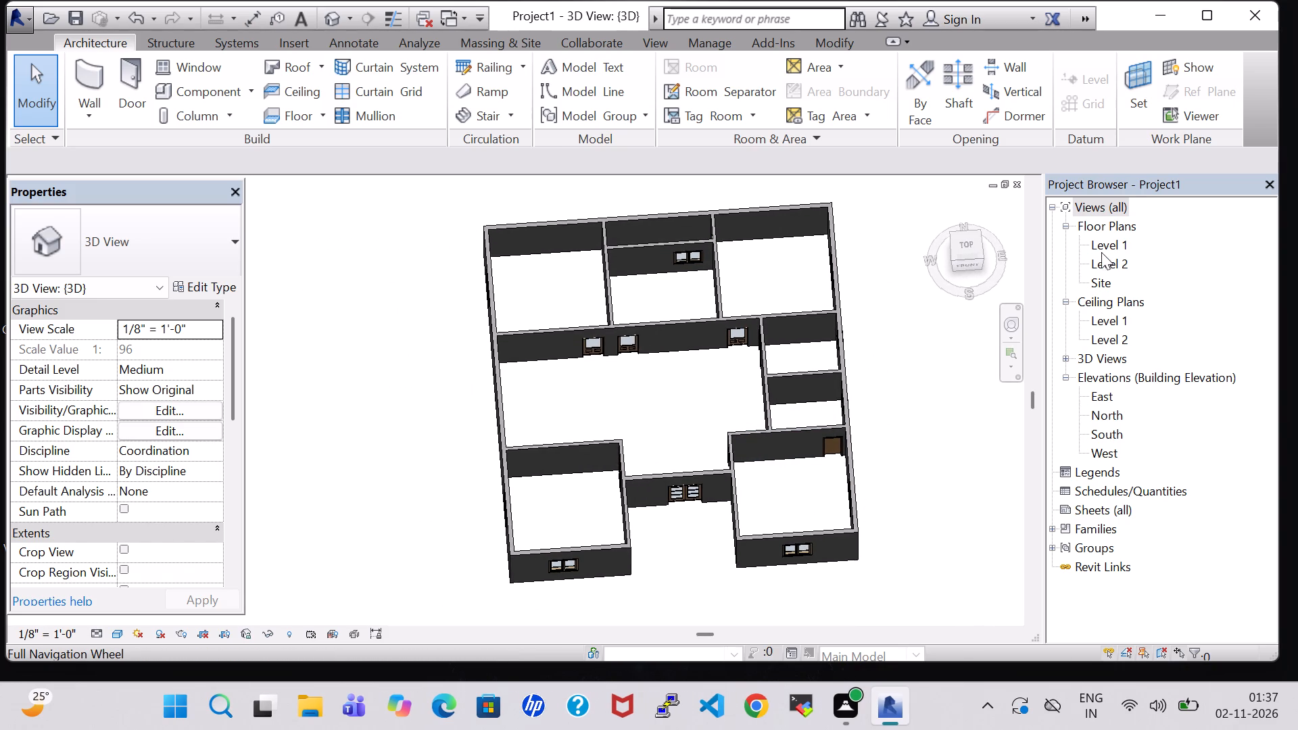
In the Level 1 floor plan, load the Bed-Shaker family from the Beds folder of the US Imperial furniture library.
{"action": "double_click", "coordinate": [1101, 247]}
{"action": "scroll", "coordinate": [648, 270], "scroll_direction": "down", "scroll_amount": 8}
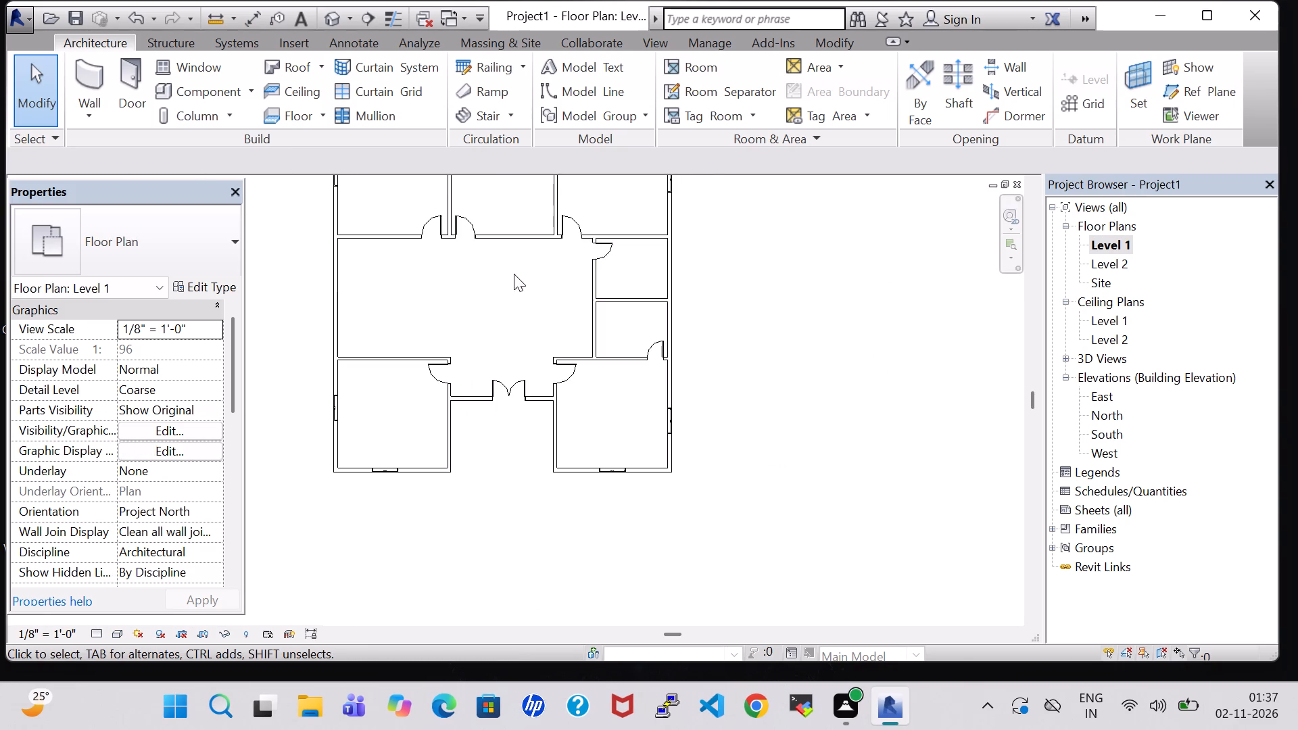
{"action": "middle_click_drag", "start_coordinate": [514, 274], "coordinate": [784, 491]}
{"action": "left_click", "coordinate": [162, 92]}
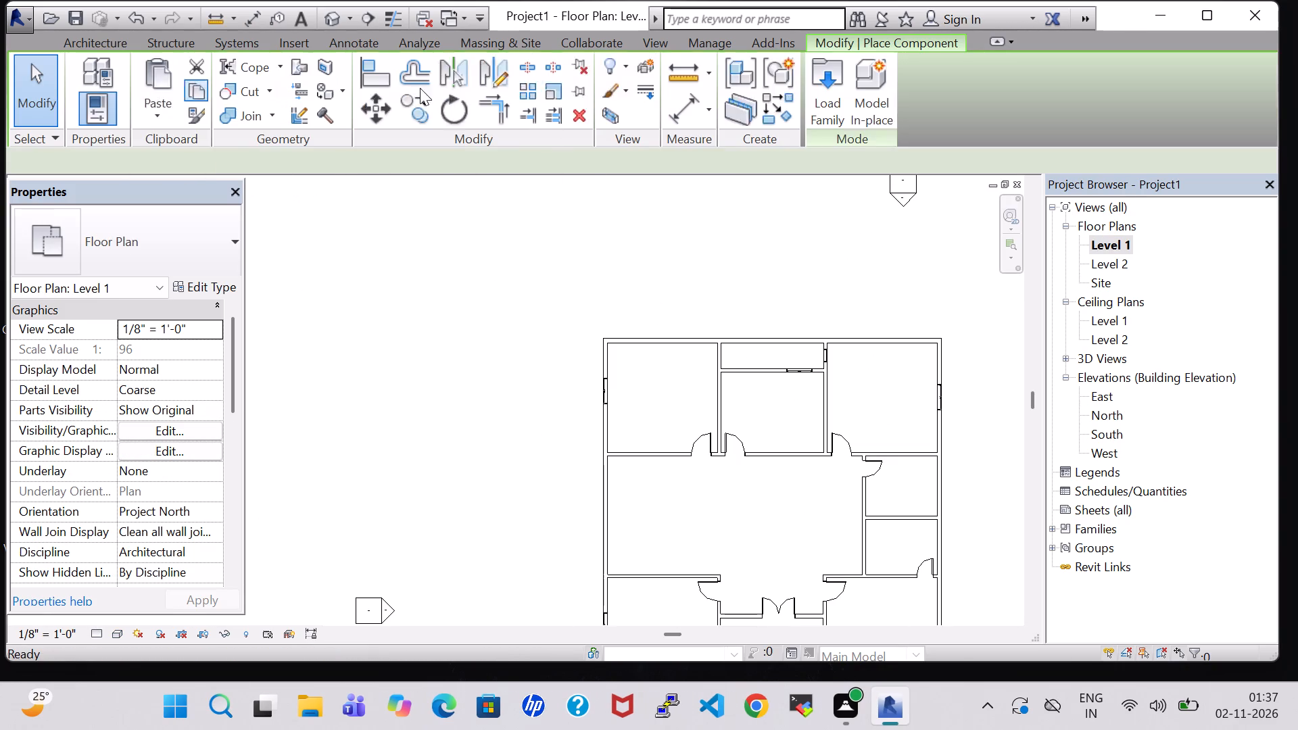
{"action": "left_click", "coordinate": [830, 90]}
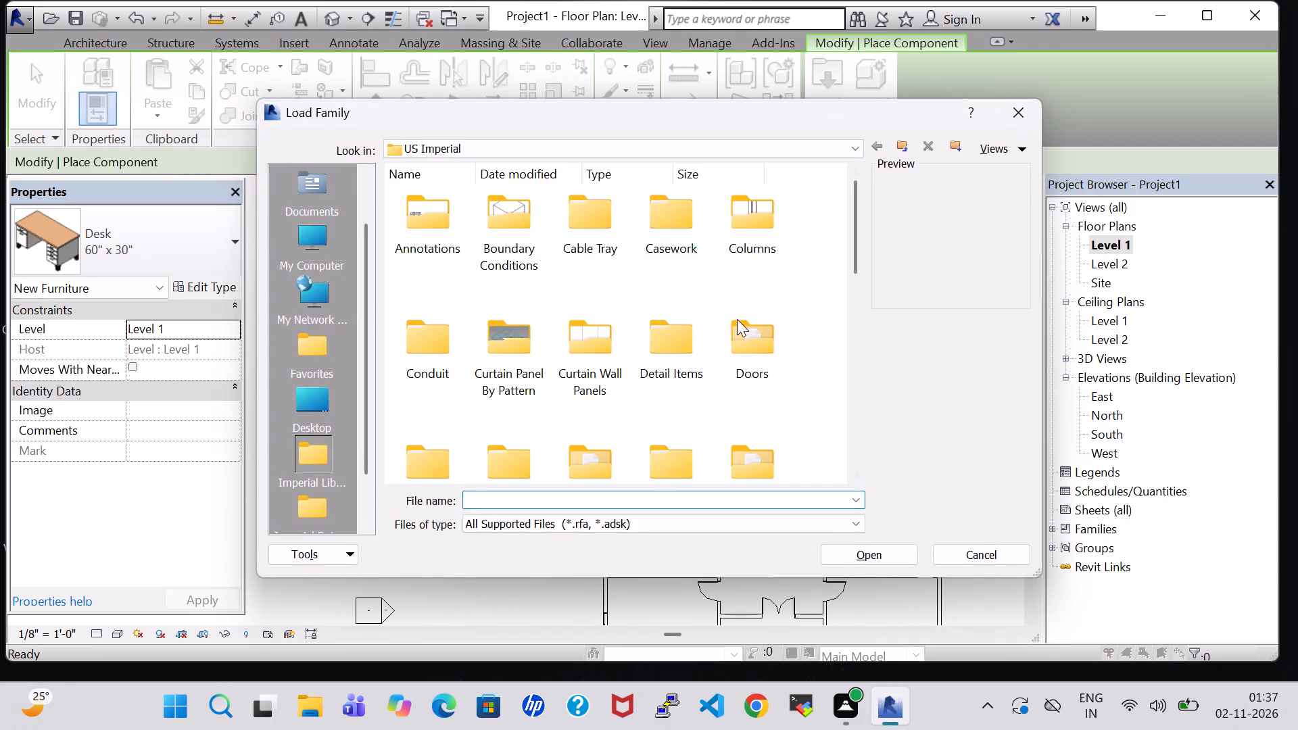
{"action": "double_click", "coordinate": [765, 445]}
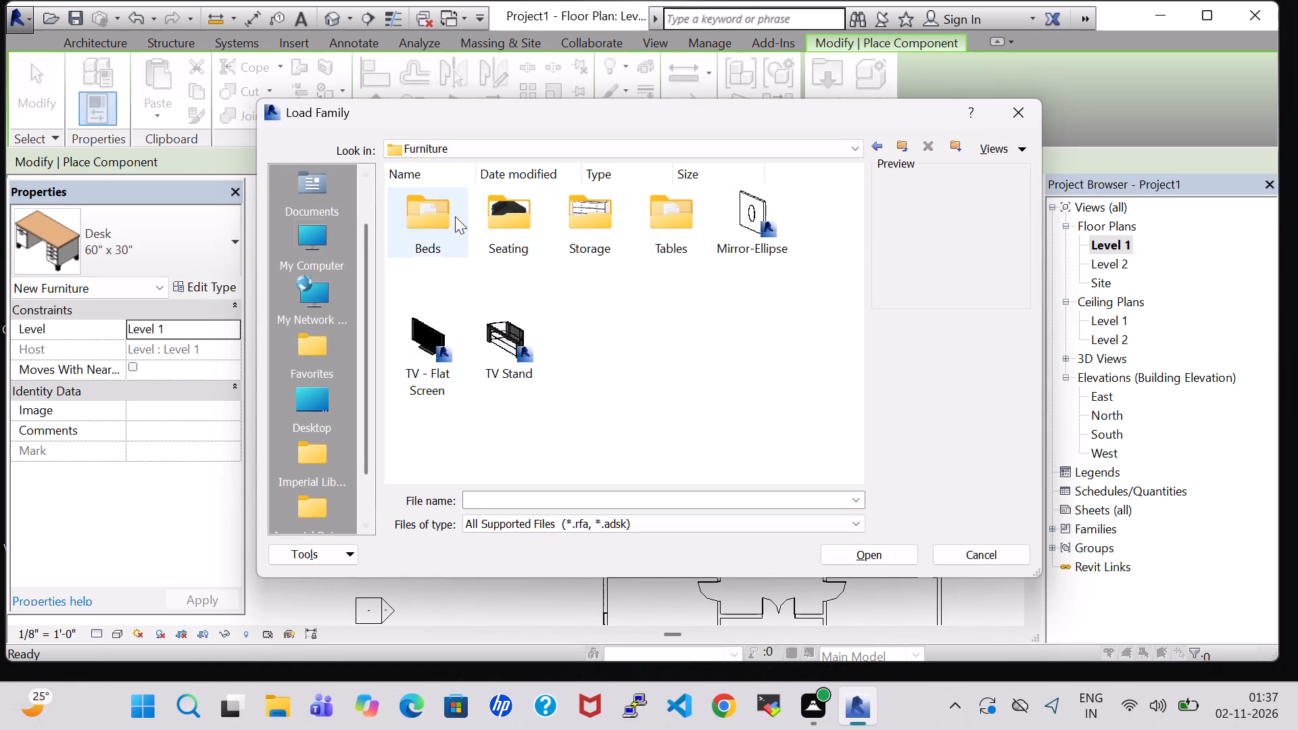
{"action": "triple_click", "coordinate": [455, 216]}
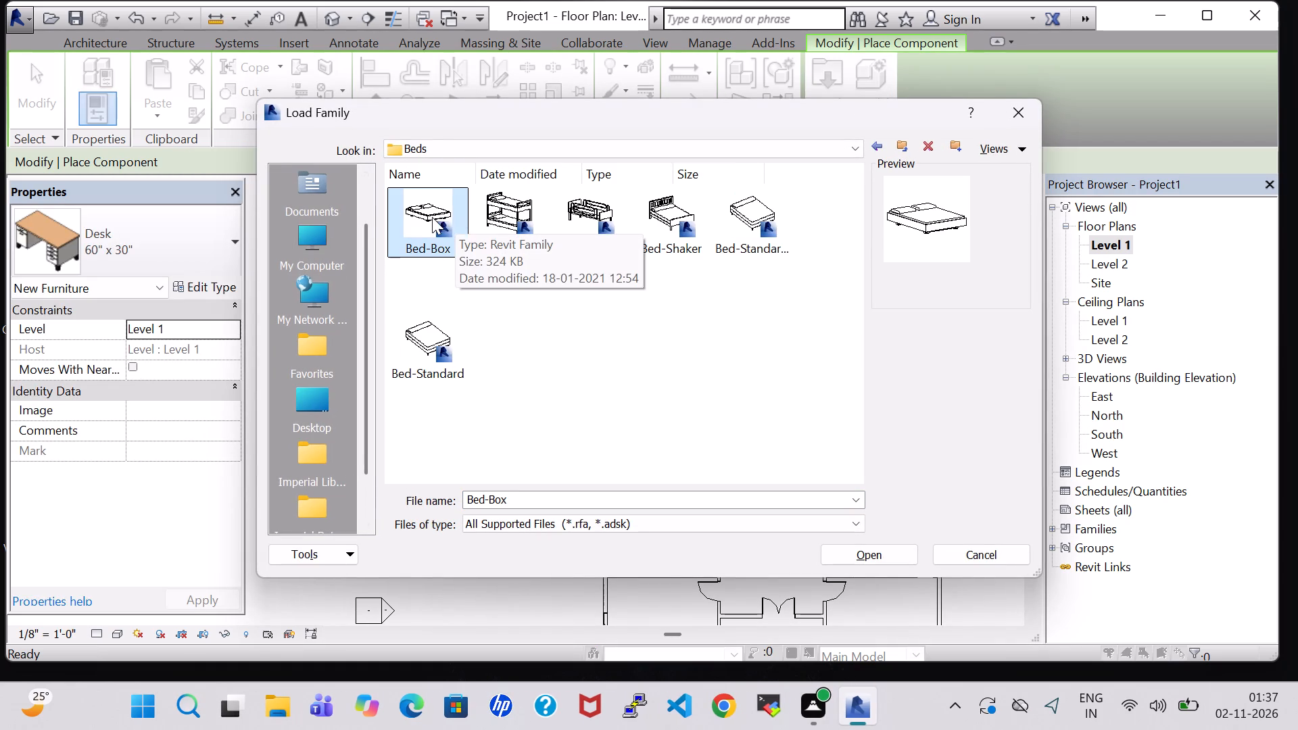
{"action": "left_click", "coordinate": [672, 204]}
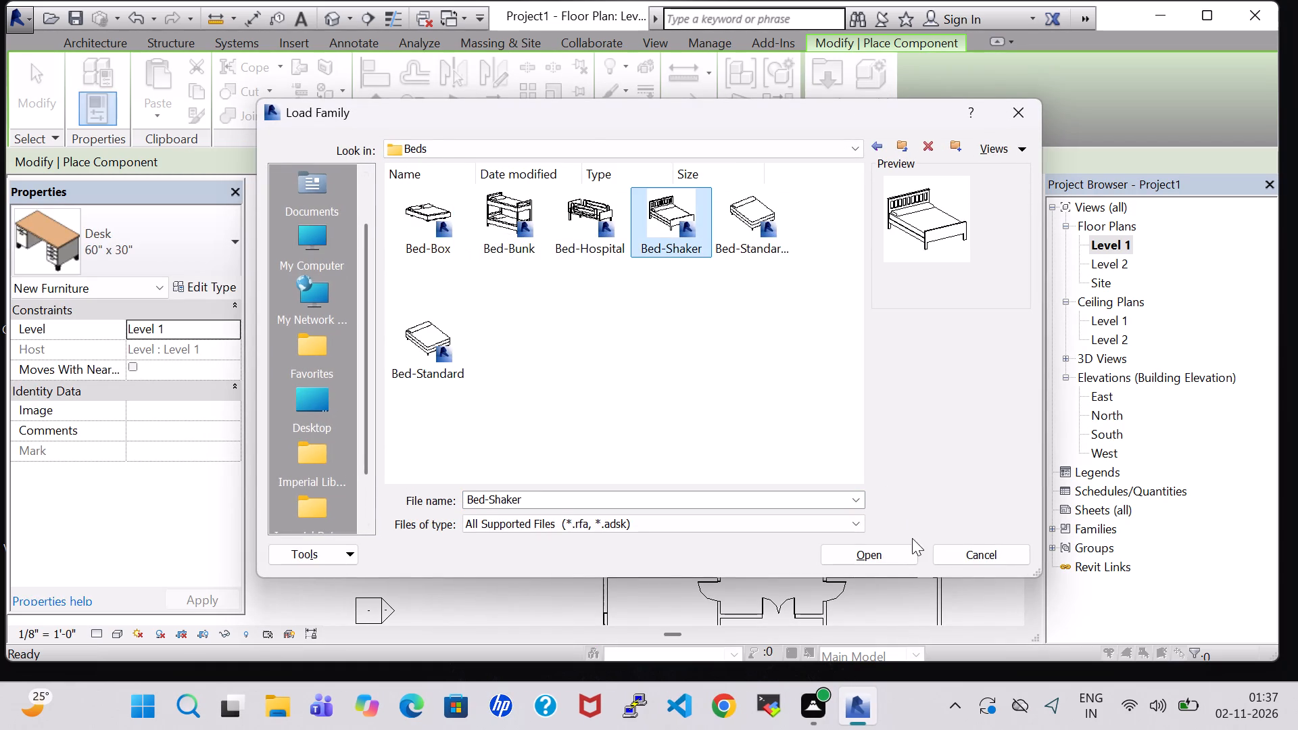
{"action": "left_click", "coordinate": [889, 547]}
Place a Bed-Shaker Double 56" x 78" in the northwest room, rotated with its headboard along the west wall, about 10" off it.
{"action": "scroll", "coordinate": [658, 389], "scroll_direction": "up", "scroll_amount": 7}
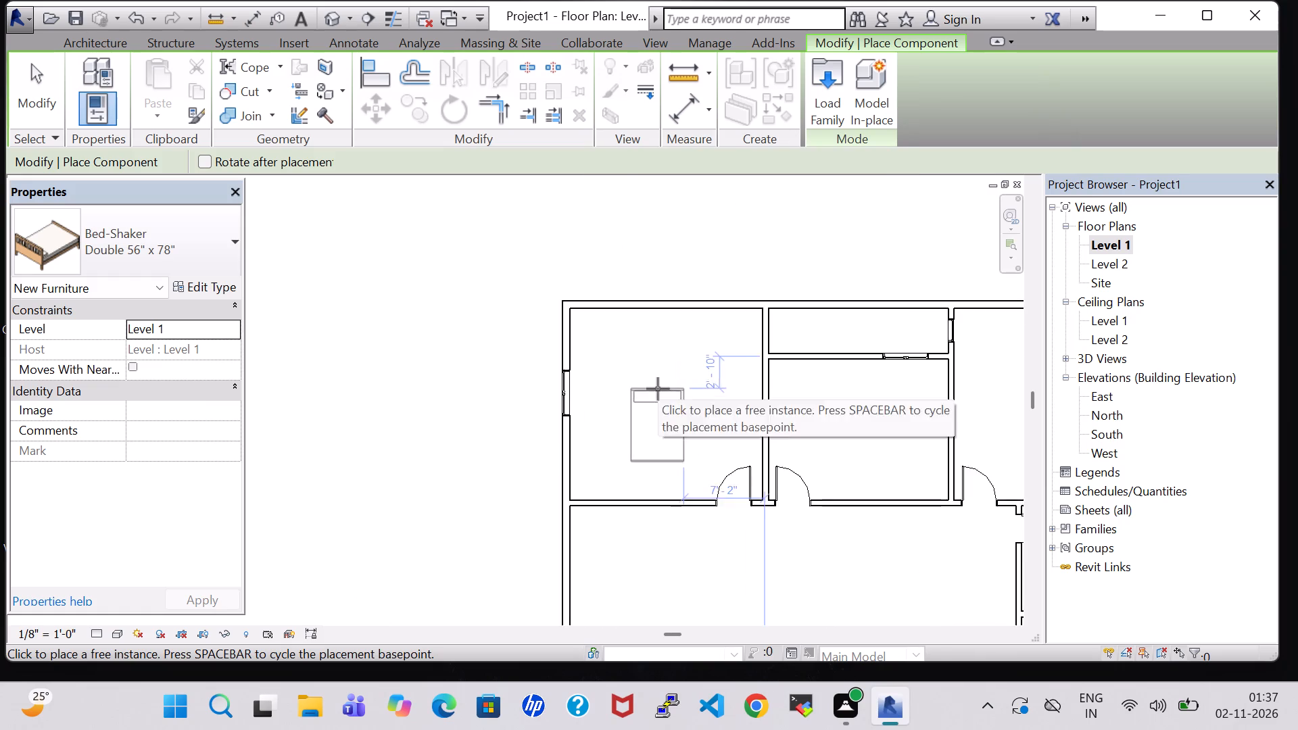
{"action": "scroll", "coordinate": [658, 389], "scroll_direction": "up", "scroll_amount": 1}
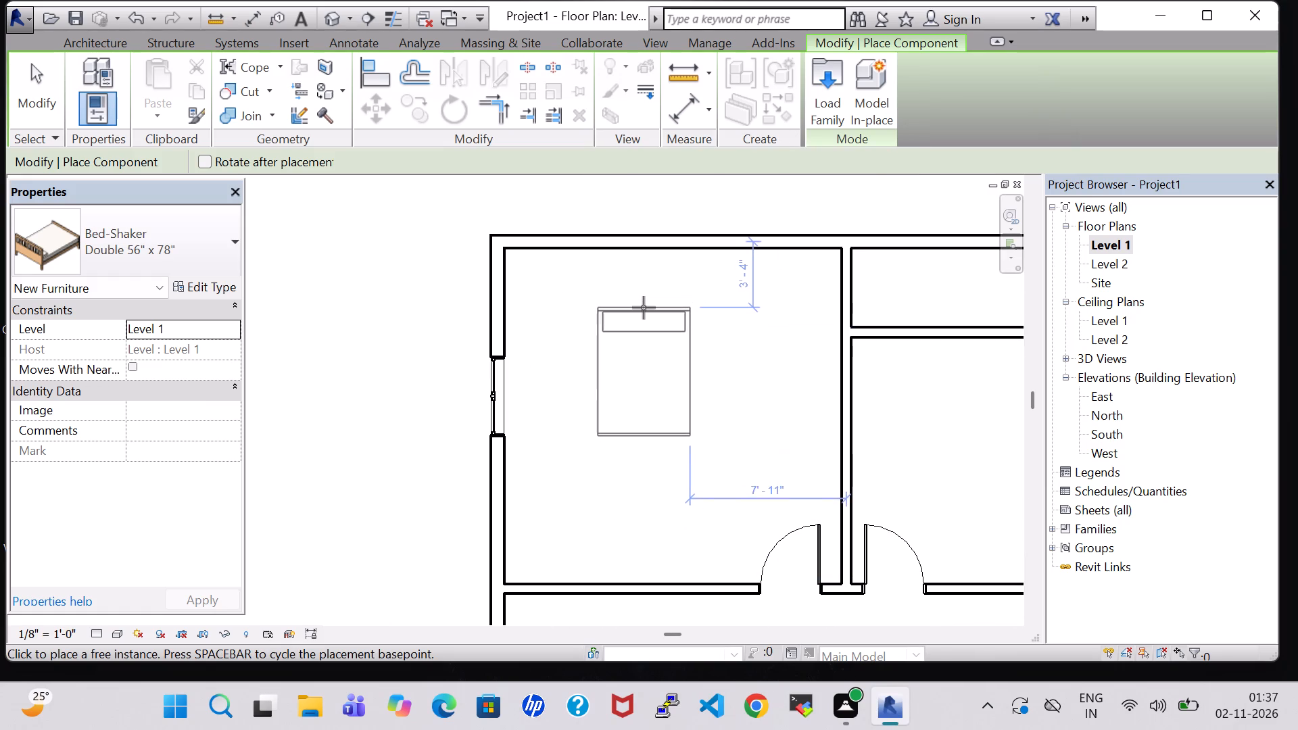
{"action": "key", "text": "space"}
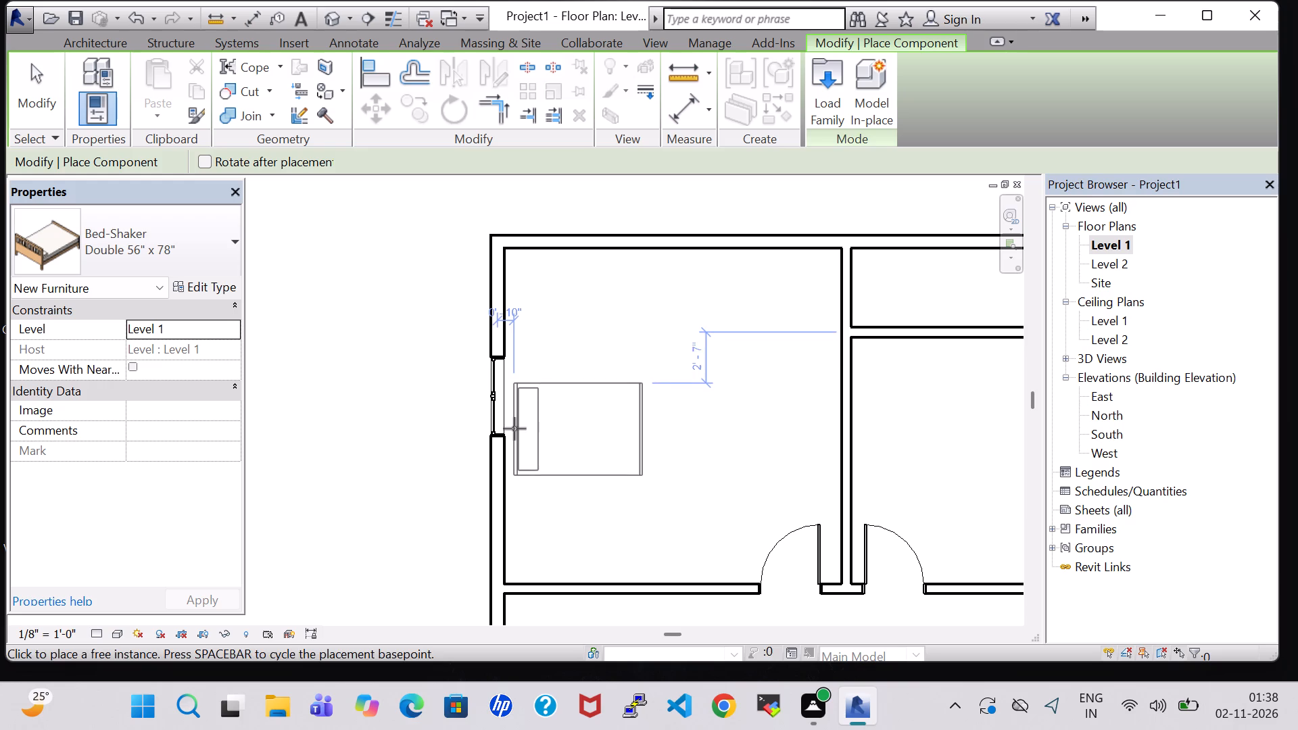
{"action": "left_click", "coordinate": [514, 429]}
{"action": "key", "text": "Escape"}
{"action": "key", "text": "Escape"}
Change the northwest room's bed to the King 78" x 83" type.
{"action": "left_click", "coordinate": [548, 374]}
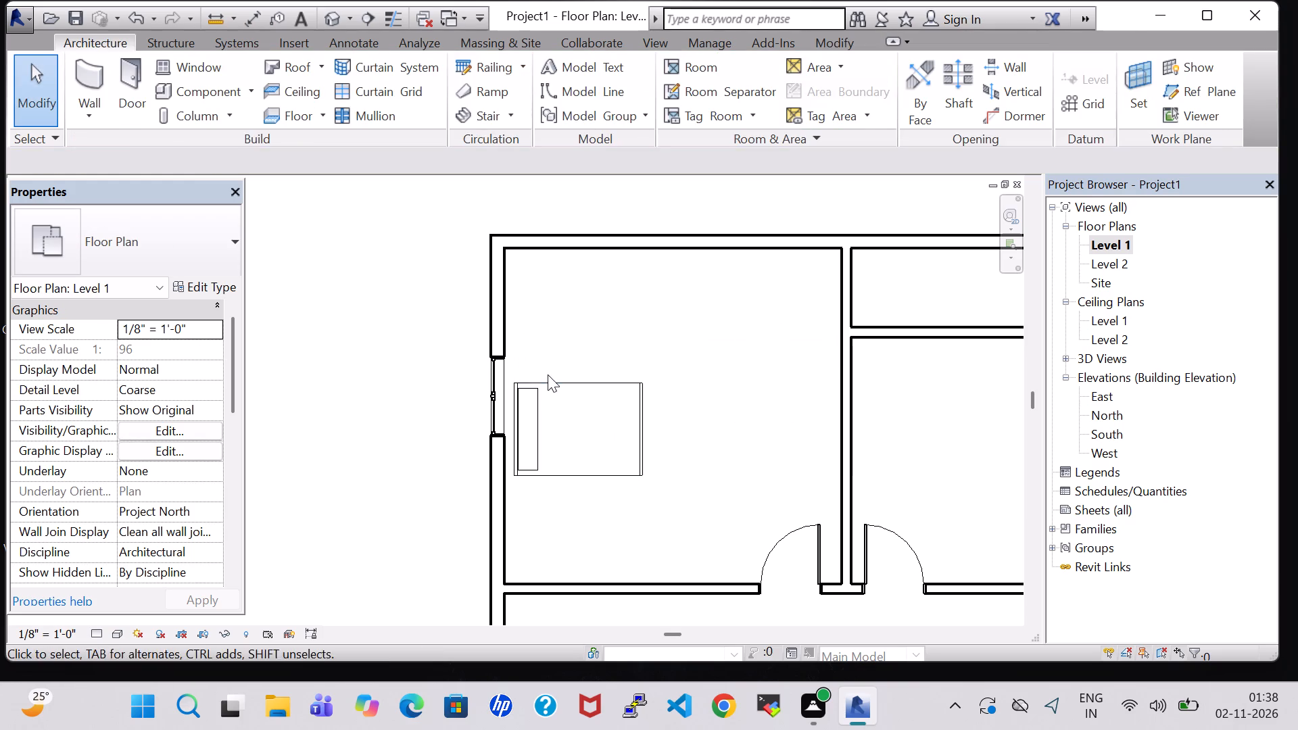
{"action": "left_click", "coordinate": [553, 385]}
{"action": "left_click", "coordinate": [165, 246]}
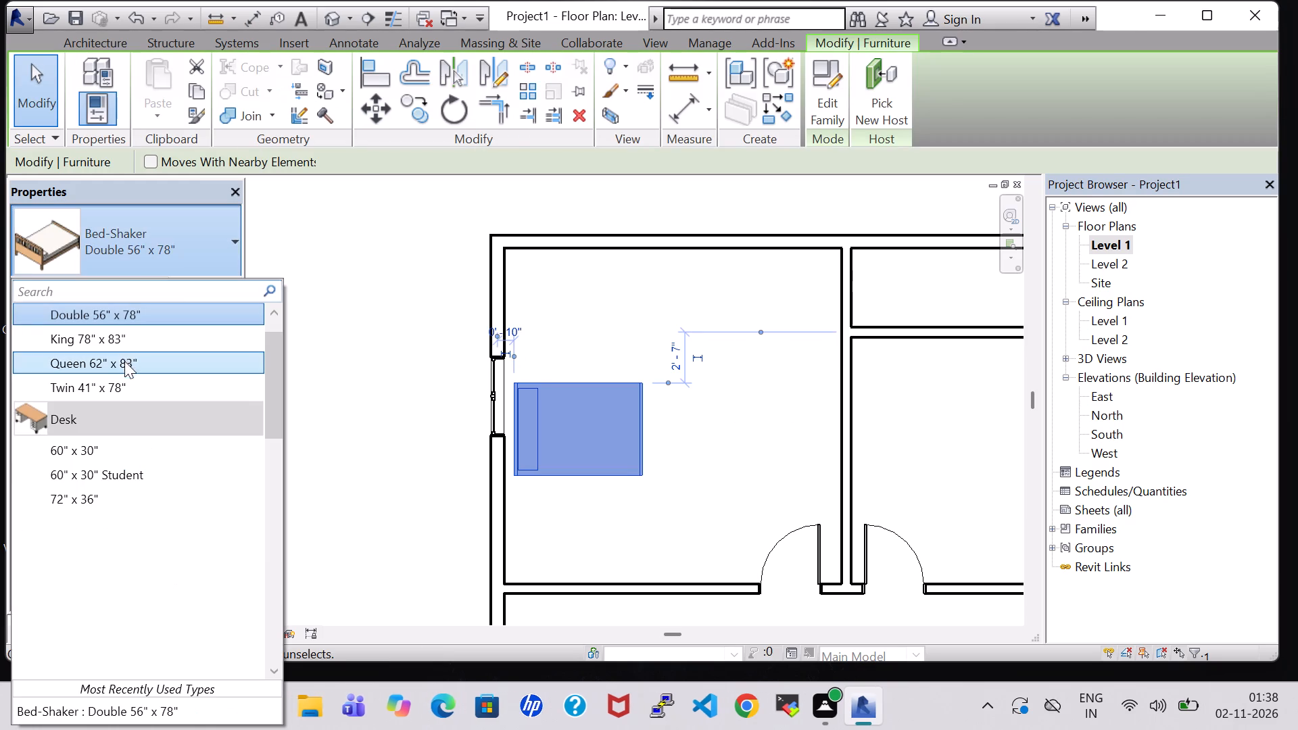
{"action": "left_click", "coordinate": [119, 343]}
{"action": "left_click", "coordinate": [582, 301]}
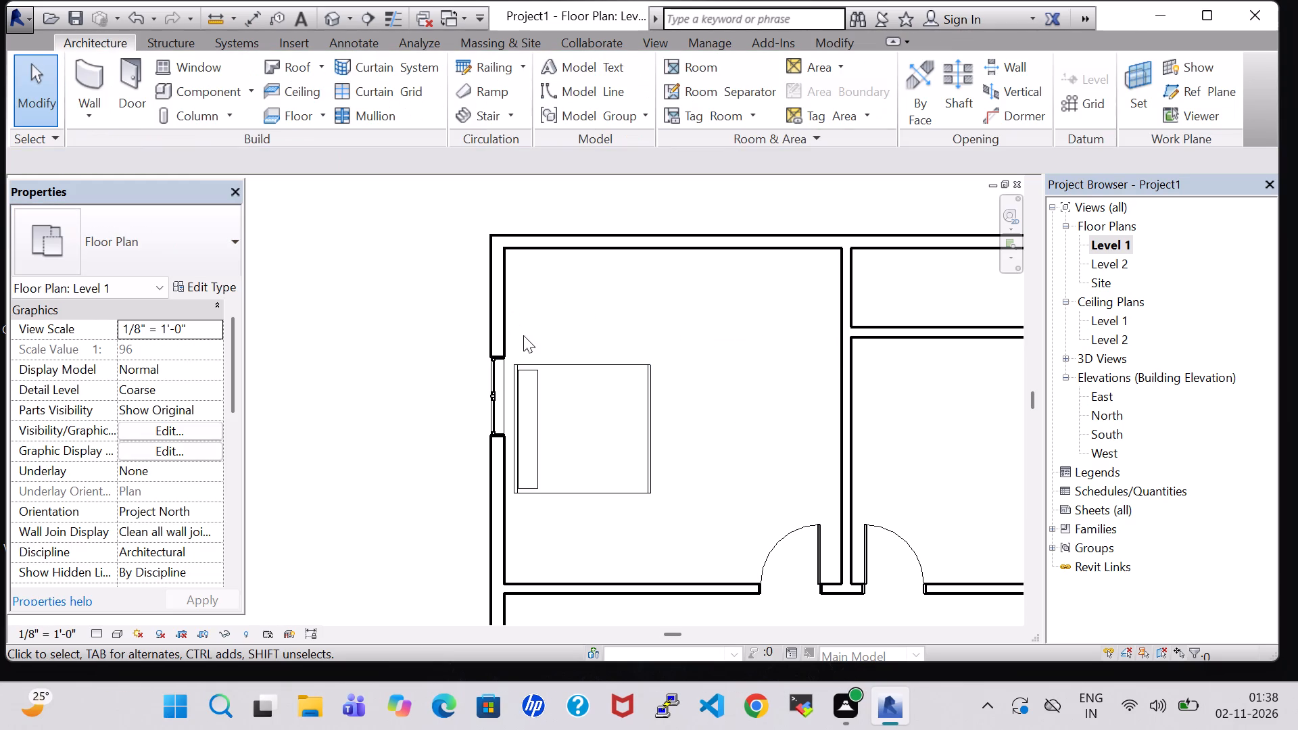
Nudge the northwest room's west window south behind the bed, about 9'-7" from the north wall and 8'-0" from the south wall.
{"action": "left_click", "coordinate": [487, 394]}
{"action": "key", "text": "Down"}
{"action": "key", "text": "Down"}
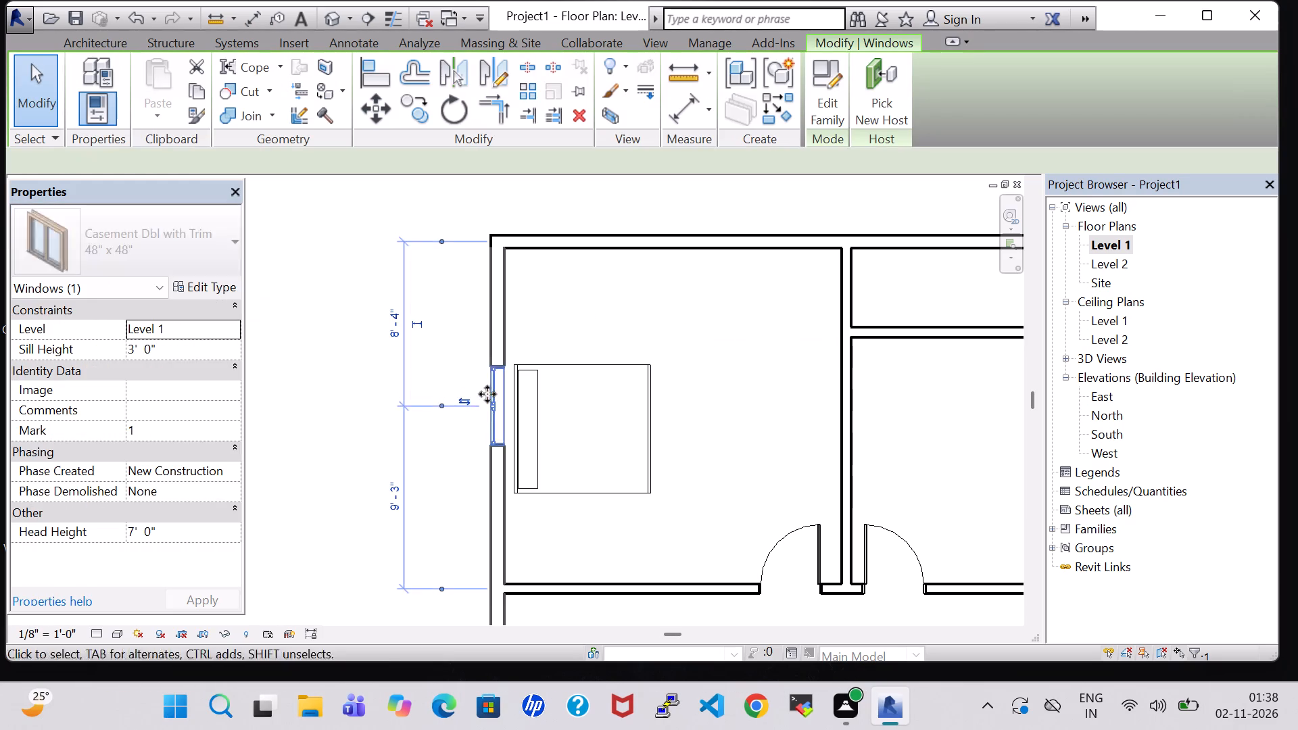
{"action": "key", "text": "Down"}
{"action": "key", "text": "Down"}
{"action": "key", "text": "Down"}
{"action": "key", "text": "Down"}
{"action": "key", "text": "Down"}
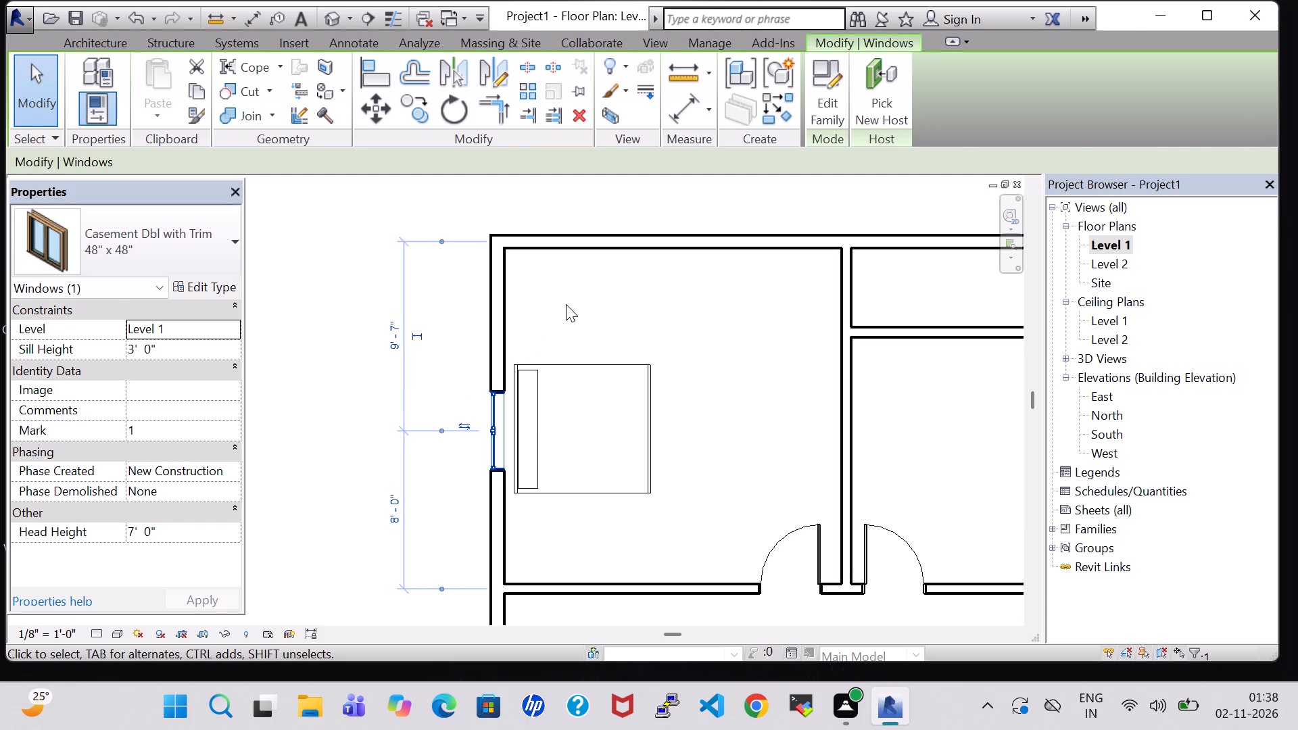
{"action": "left_click", "coordinate": [566, 304]}
Load the Table-Coffee family from the Furniture Tables folder of the US Imperial library.
{"action": "double_click", "coordinate": [208, 80]}
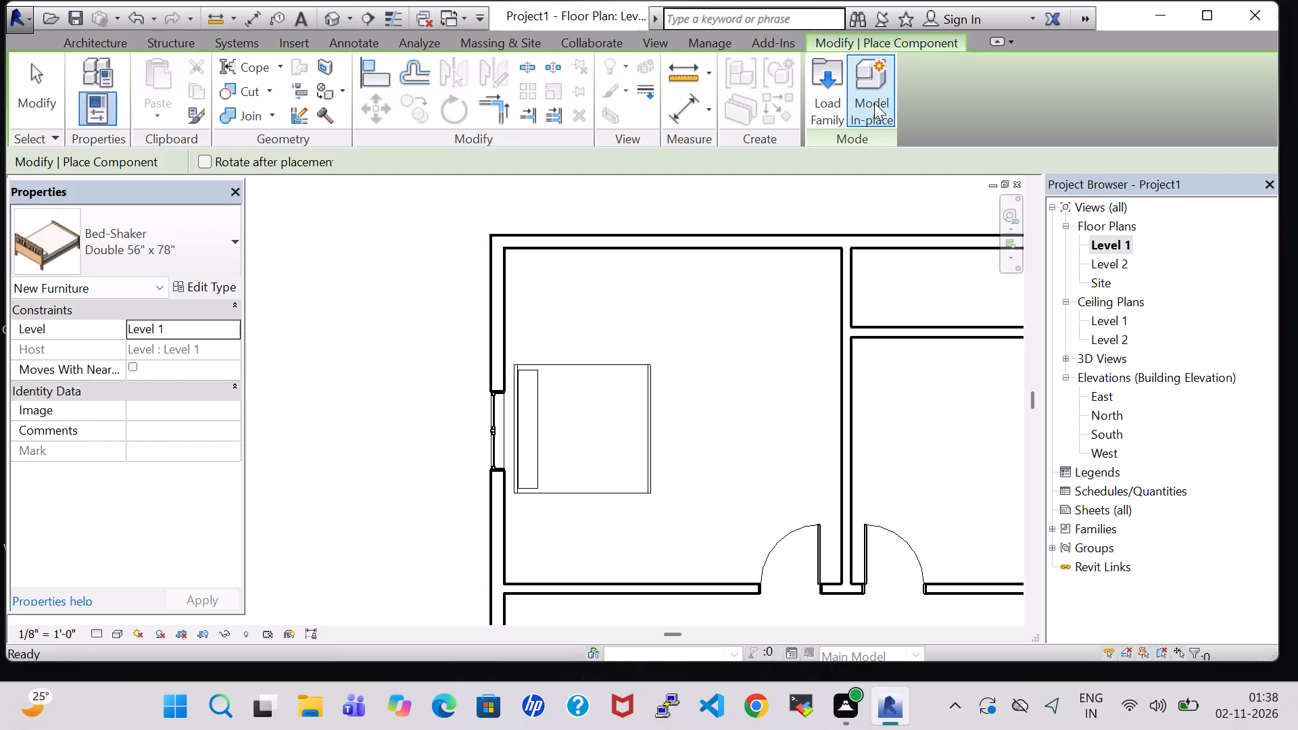
{"action": "left_click", "coordinate": [830, 95]}
{"action": "left_click", "coordinate": [751, 350]}
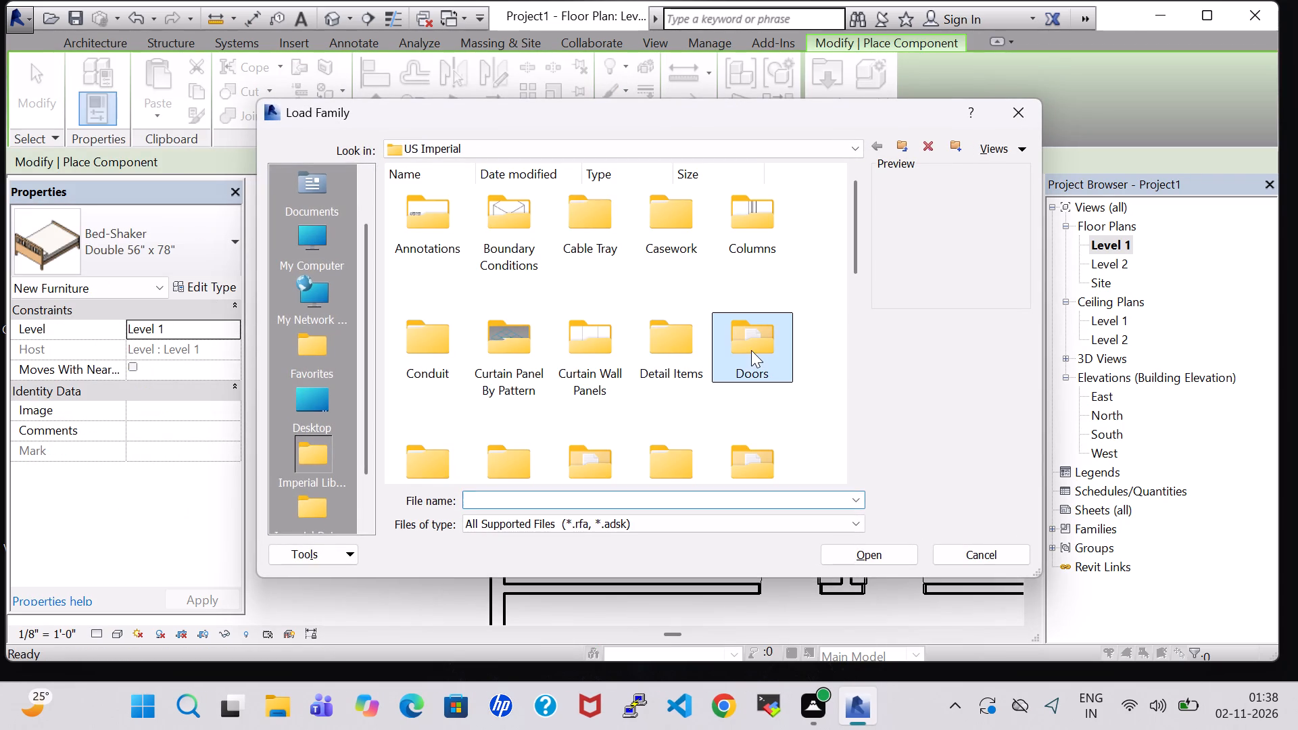
{"action": "triple_click", "coordinate": [723, 456]}
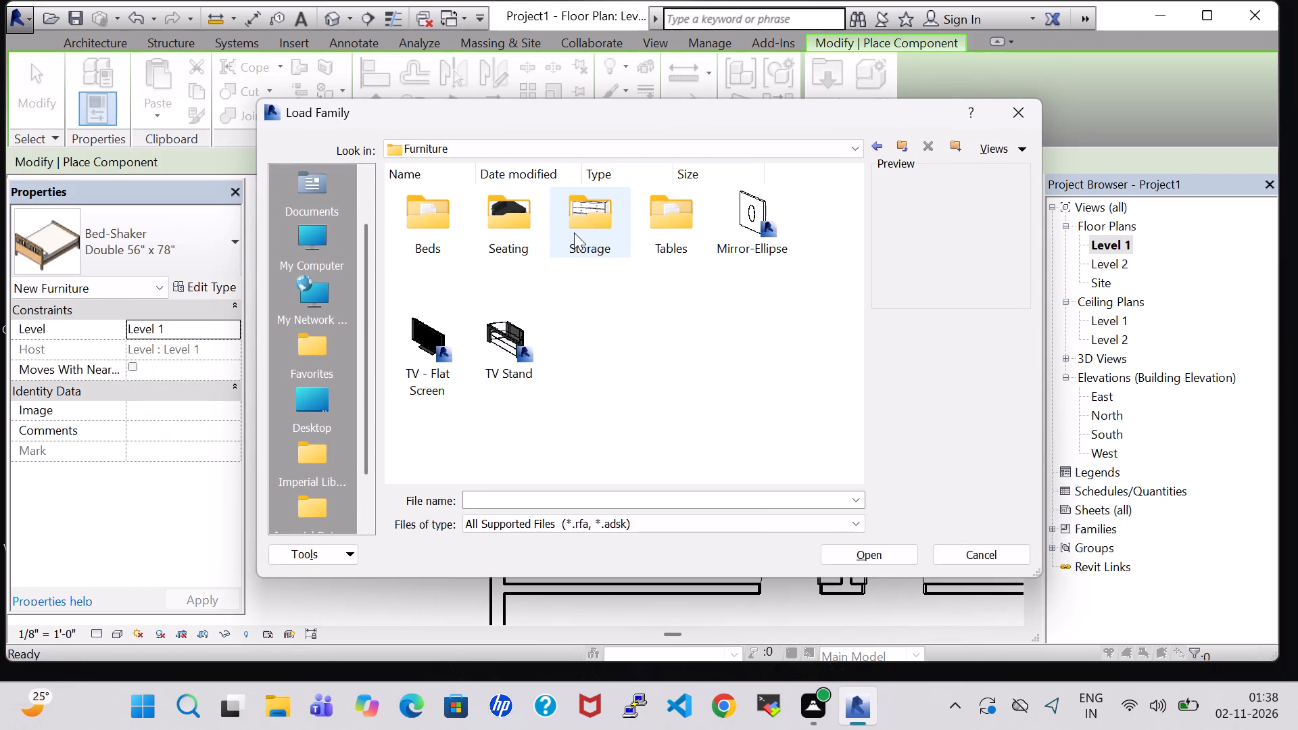
{"action": "double_click", "coordinate": [692, 233]}
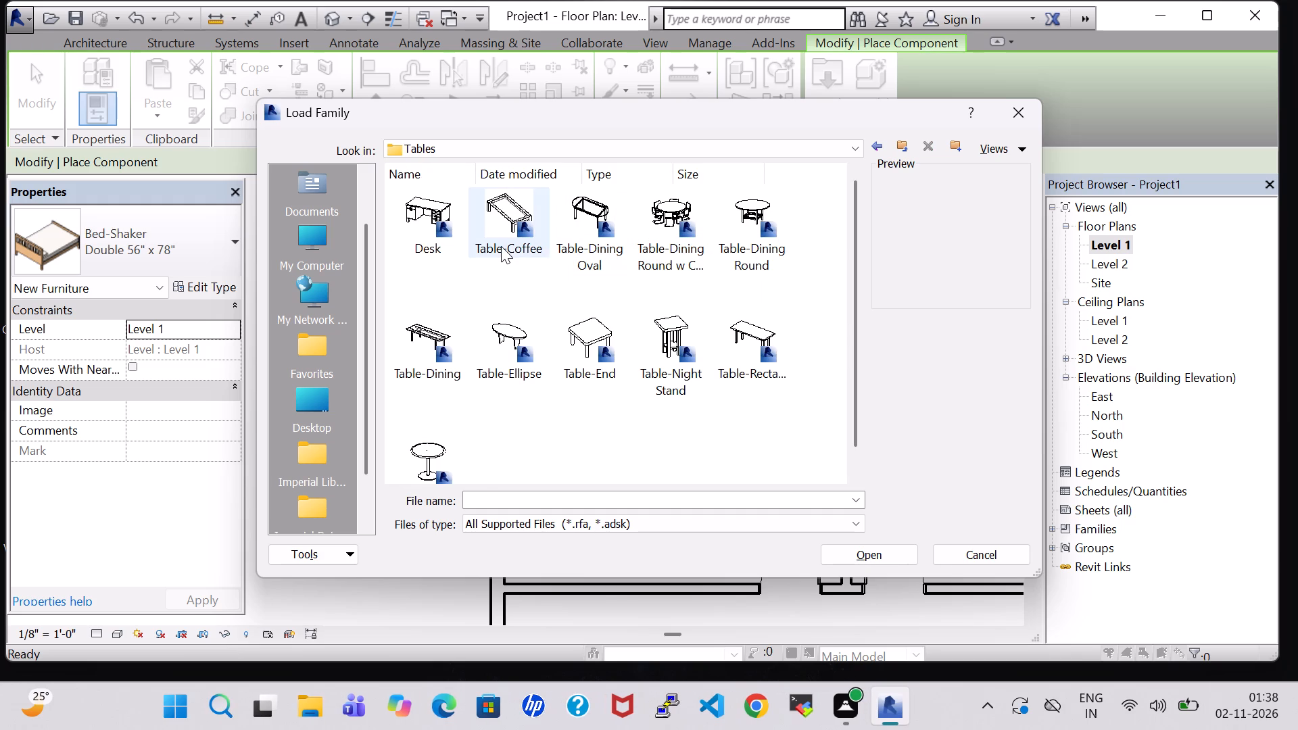
{"action": "left_click", "coordinate": [501, 246]}
{"action": "left_click", "coordinate": [874, 555]}
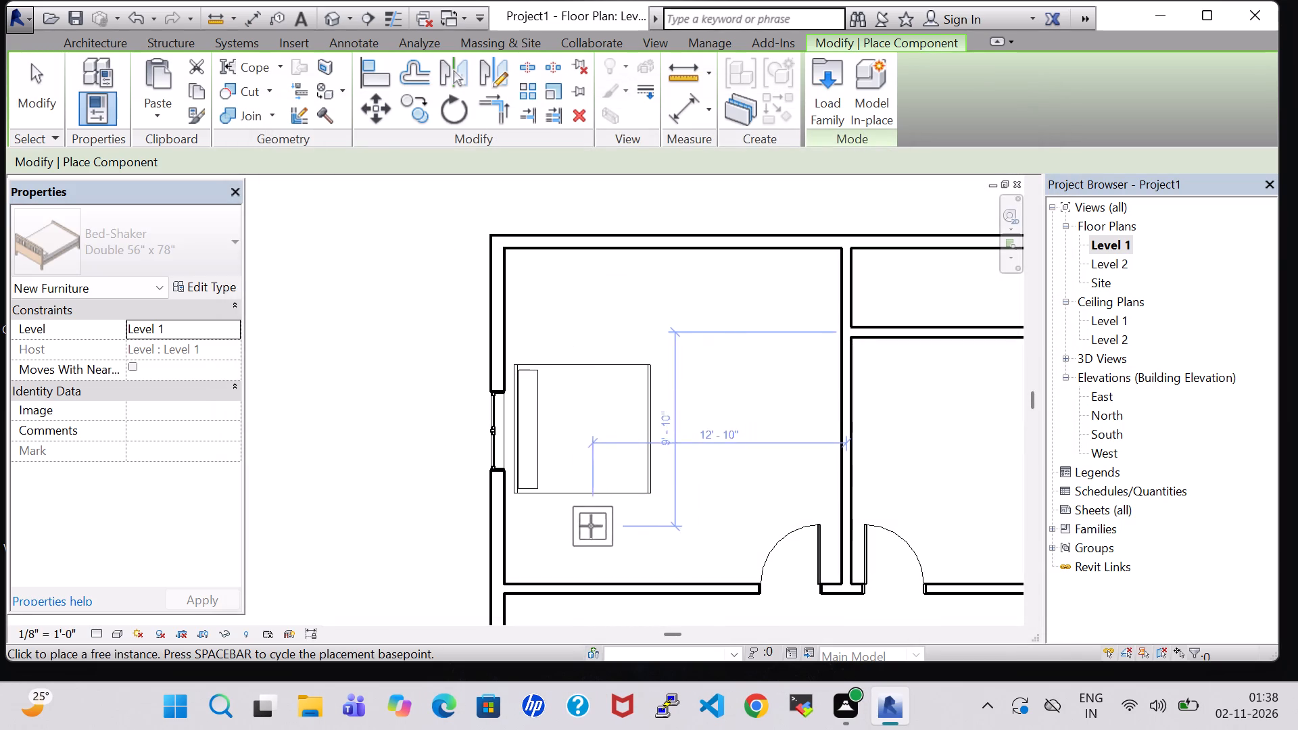
Place a Table-Coffee 24" x 24" x 24" just south of the bed's headboard end, beside the west wall.
{"action": "scroll", "coordinate": [536, 529], "scroll_direction": "up", "scroll_amount": 10}
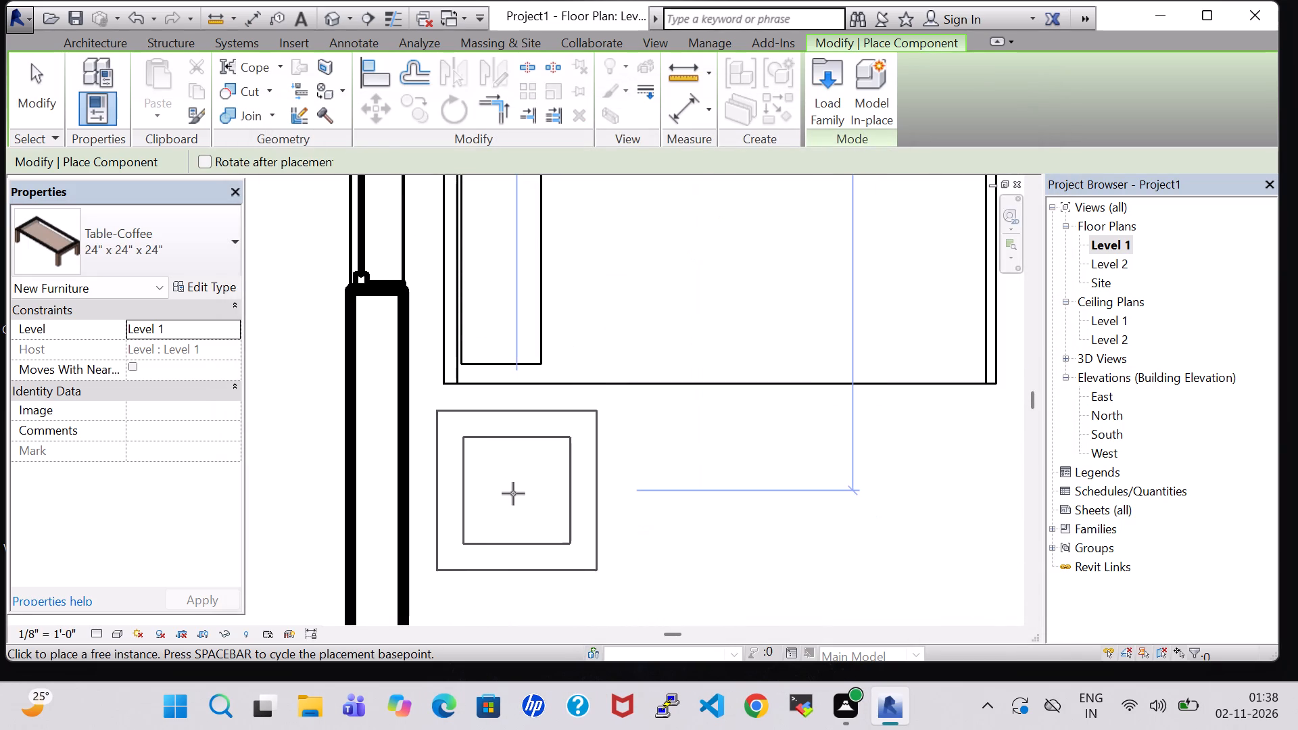
{"action": "left_click", "coordinate": [506, 494]}
{"action": "key", "text": "Escape"}
{"action": "key", "text": "Escape"}
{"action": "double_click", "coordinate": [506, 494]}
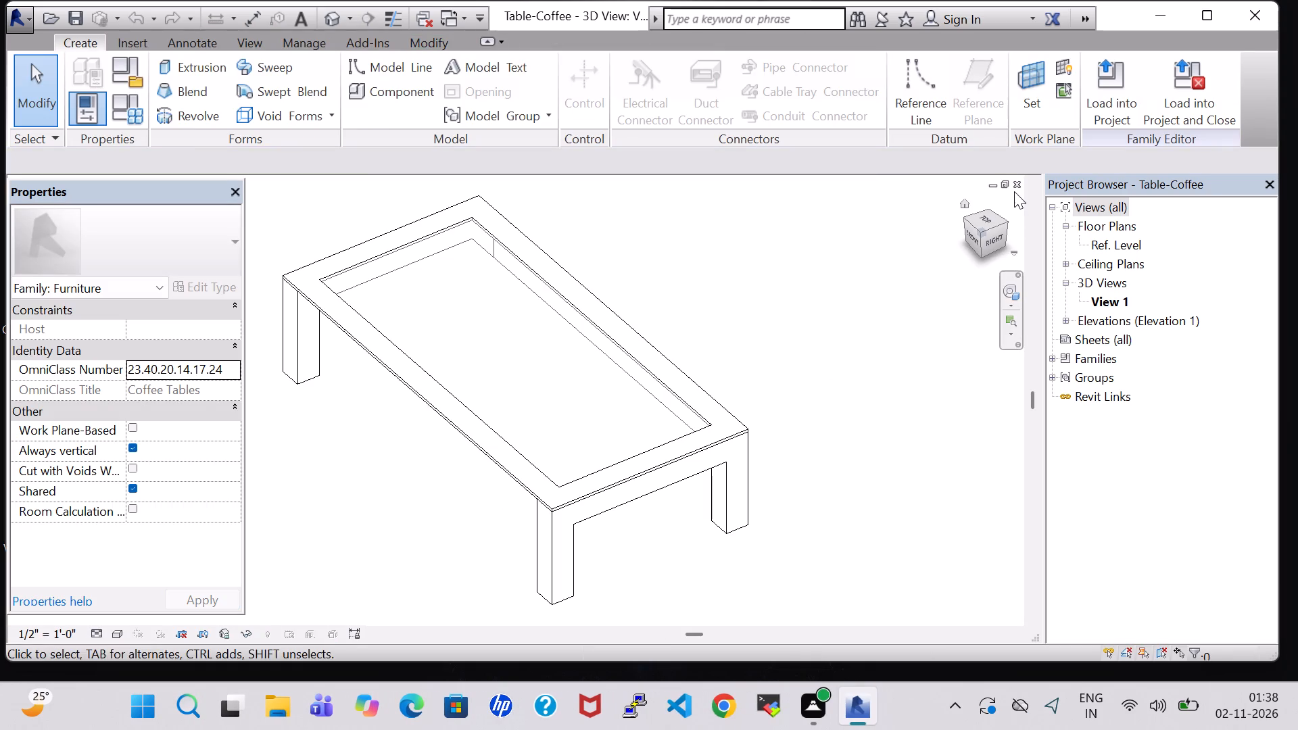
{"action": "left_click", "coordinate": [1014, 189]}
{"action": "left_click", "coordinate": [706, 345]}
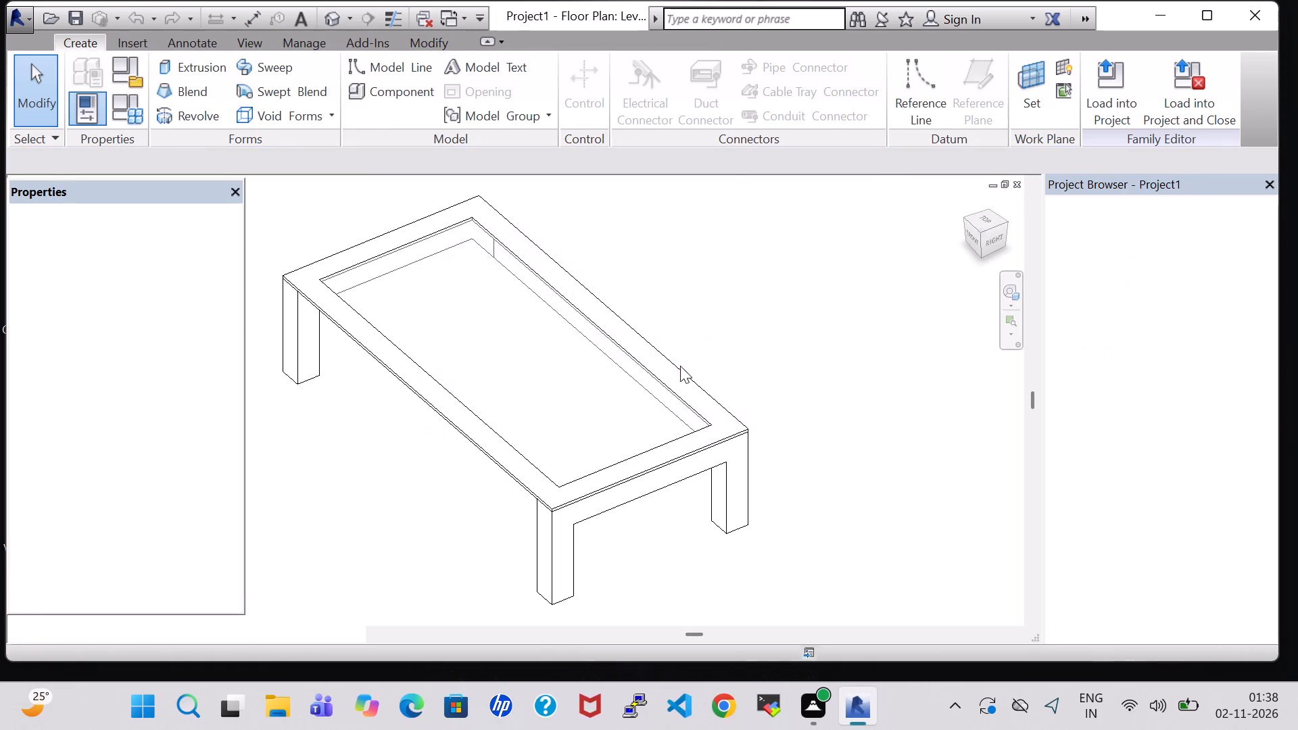
Nudge the coffee table two small increments west, closer to the west wall.
{"action": "left_click", "coordinate": [520, 431]}
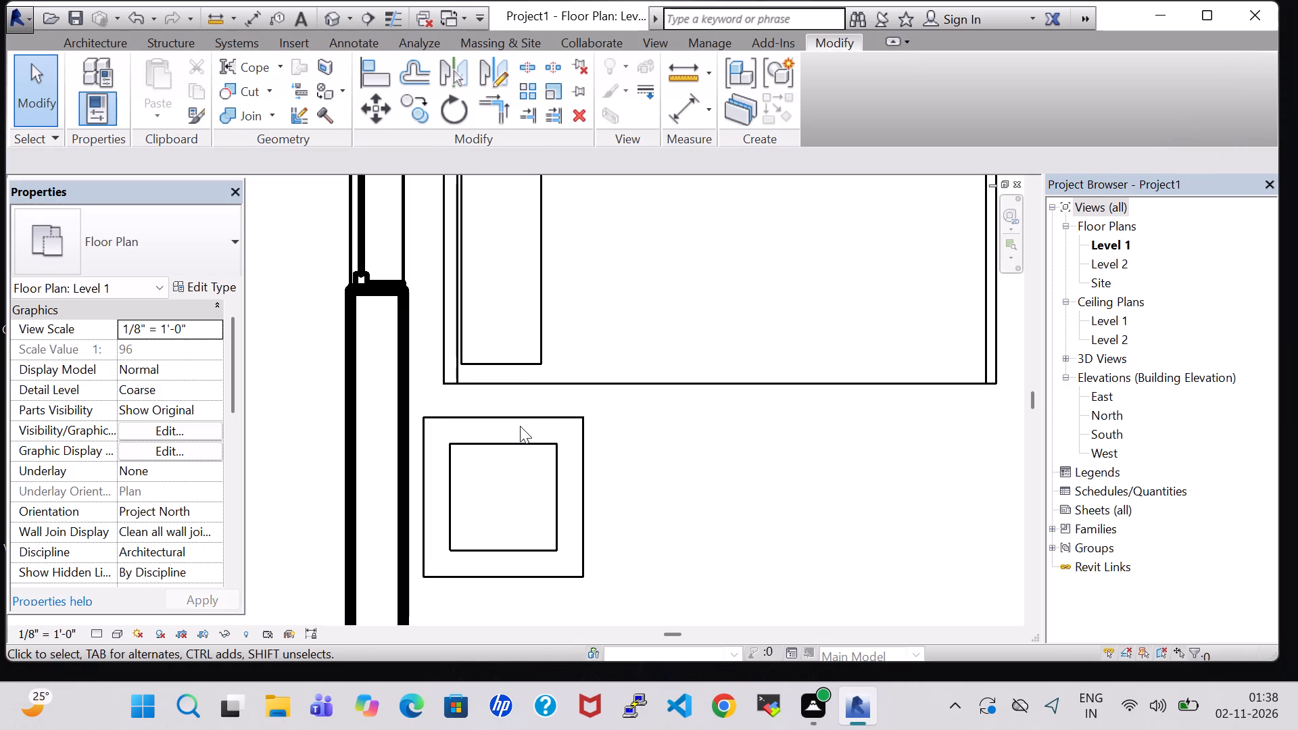
{"action": "left_click", "coordinate": [520, 426]}
{"action": "left_click", "coordinate": [520, 415]}
{"action": "key", "text": "Left"}
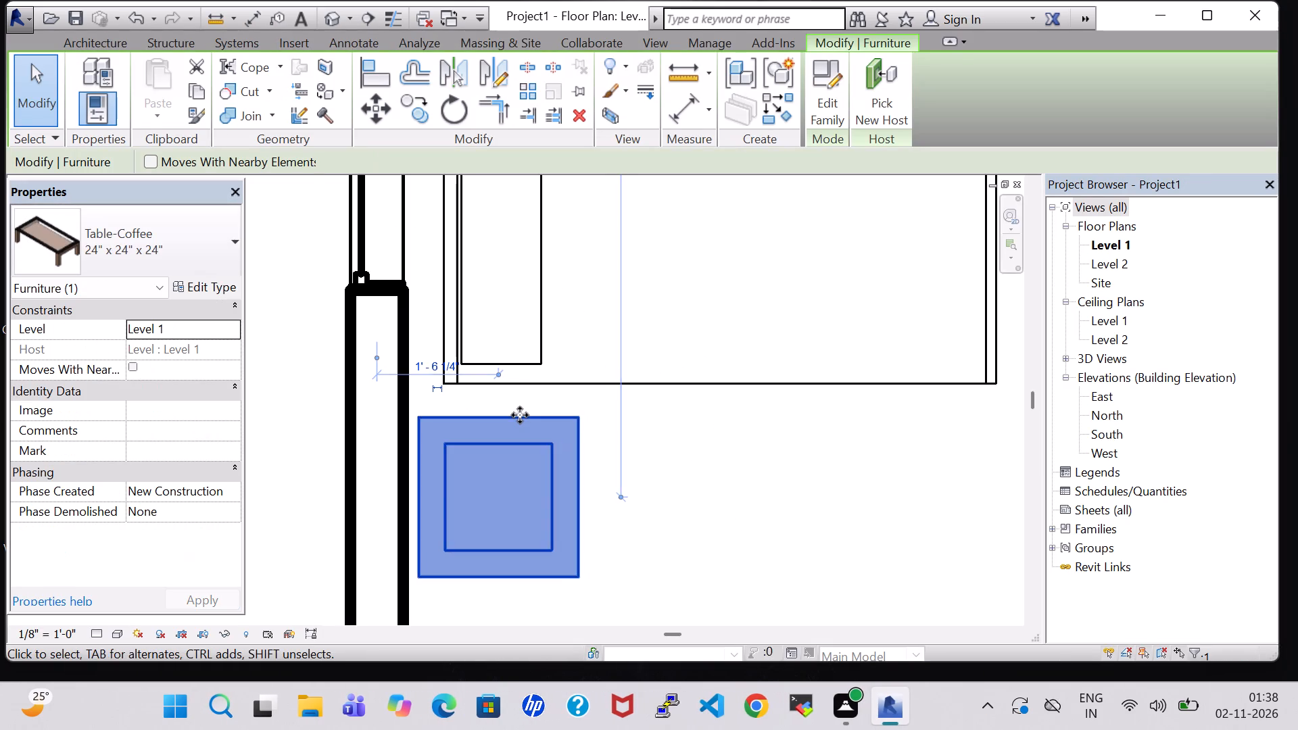
{"action": "key", "text": "Left"}
{"action": "left_click", "coordinate": [677, 440]}
Nudge the King bed west until its headboard sits just off the west wall, nearly in line with the coffee table.
{"action": "left_click", "coordinate": [665, 389]}
{"action": "key", "text": "Left"}
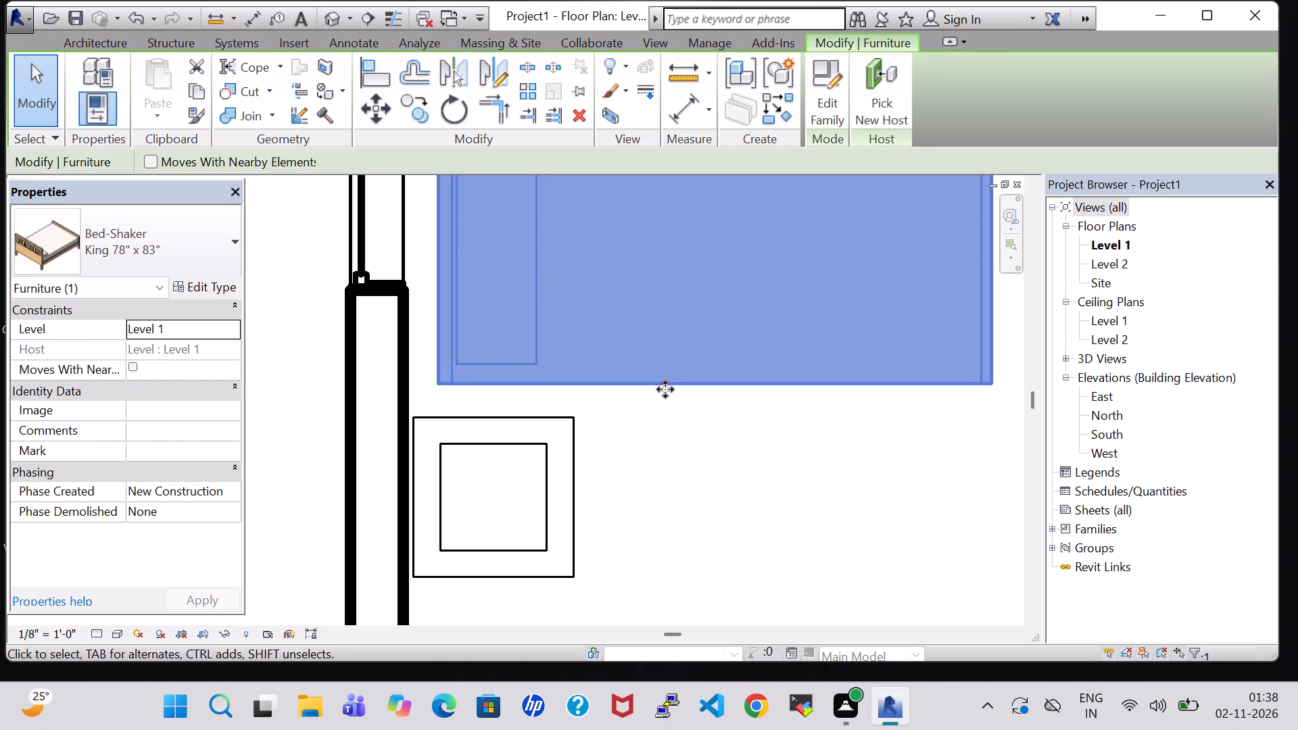
{"action": "key", "text": "Left"}
{"action": "key", "text": "Left"}
{"action": "key", "text": "Left"}
{"action": "key", "text": "Left"}
{"action": "key", "text": "Left"}
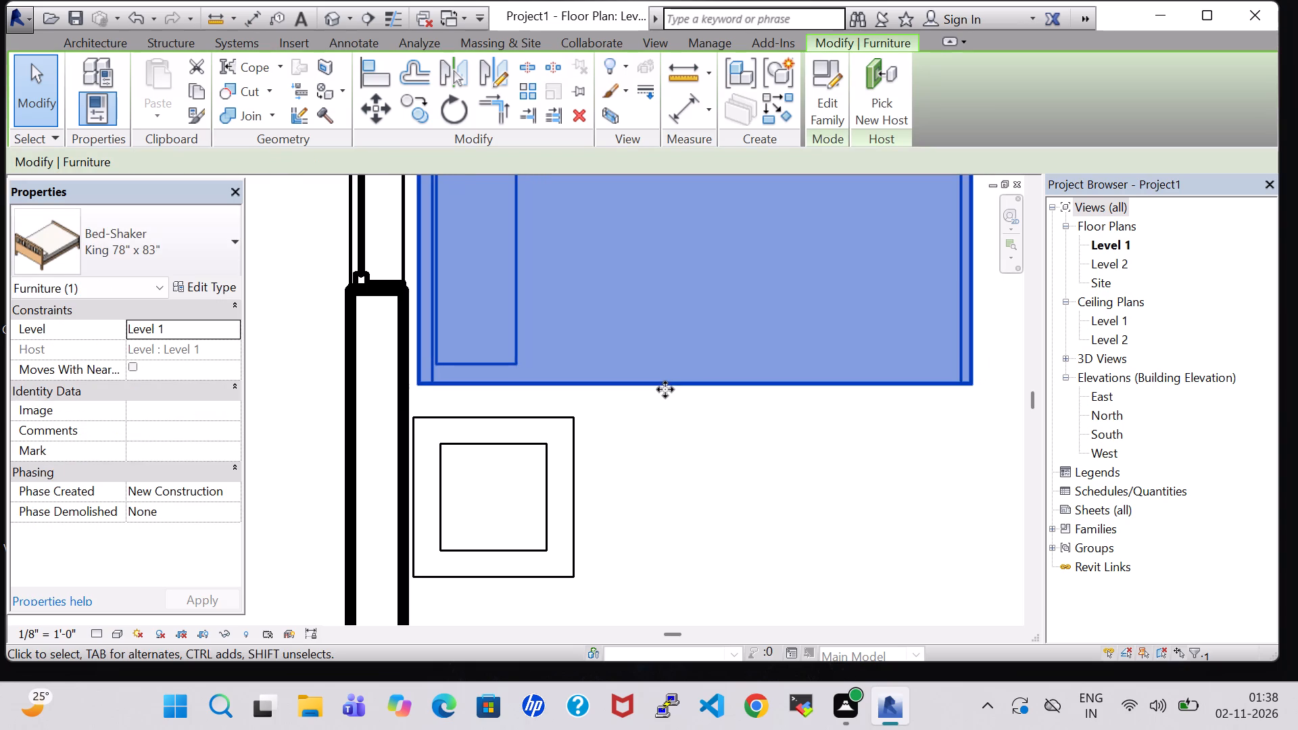
{"action": "key", "text": "Right"}
{"action": "left_click", "coordinate": [765, 475]}
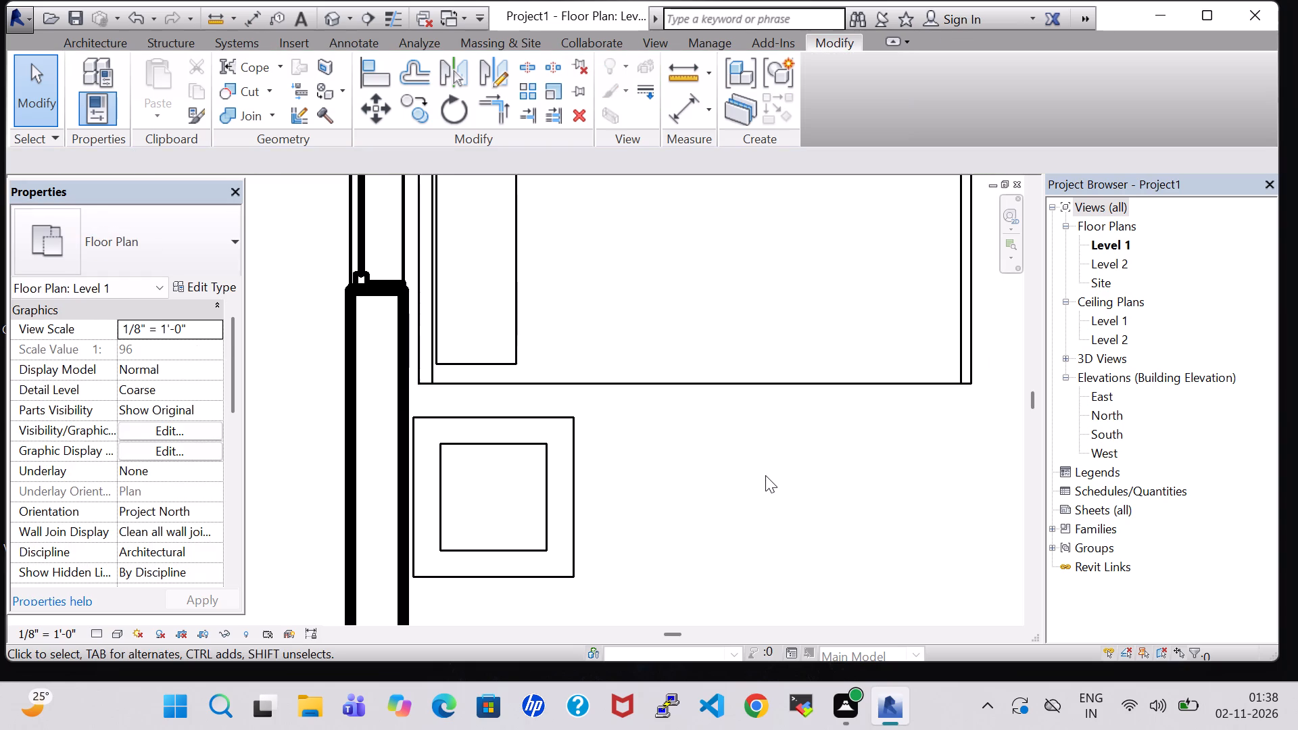
Load the Table-End family from the Furniture Tables folder of the US Imperial library.
{"action": "scroll", "coordinate": [765, 475], "scroll_direction": "down", "scroll_amount": 6}
{"action": "middle_click_drag", "start_coordinate": [747, 399], "coordinate": [768, 535]}
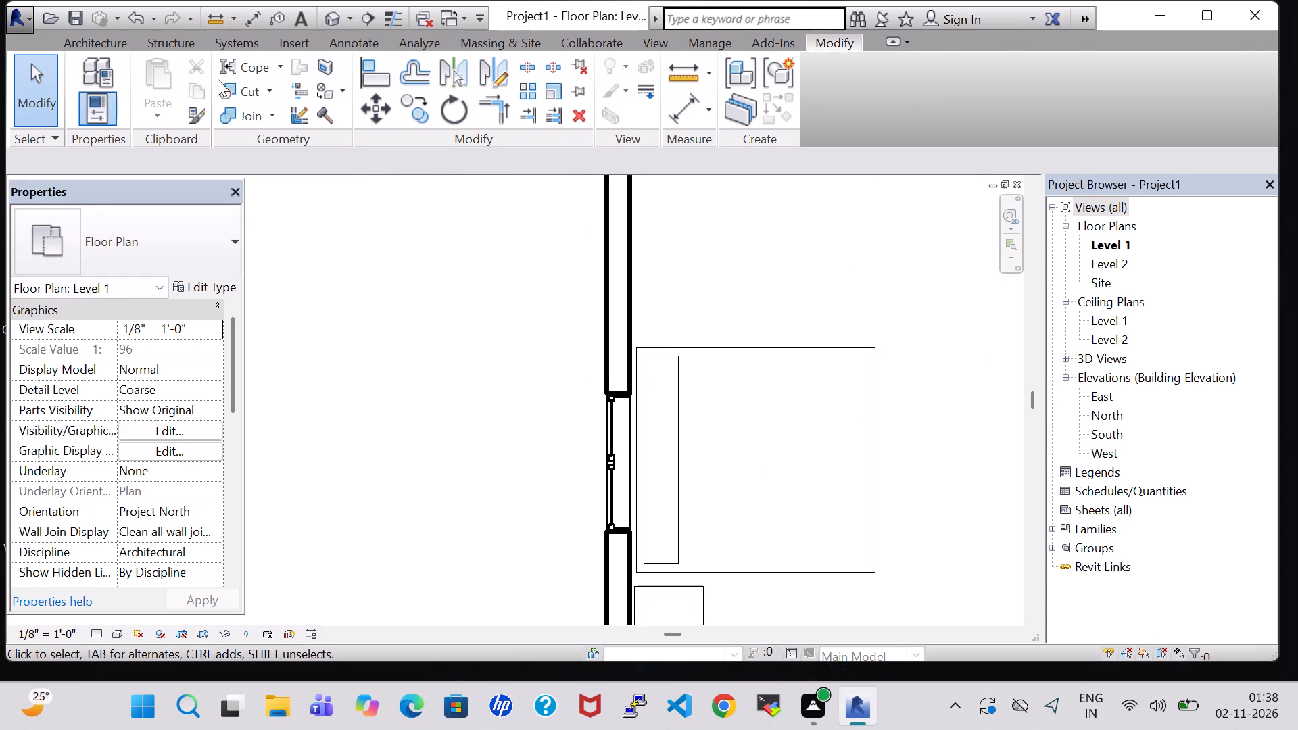
{"action": "left_click", "coordinate": [103, 45]}
{"action": "left_click", "coordinate": [200, 88]}
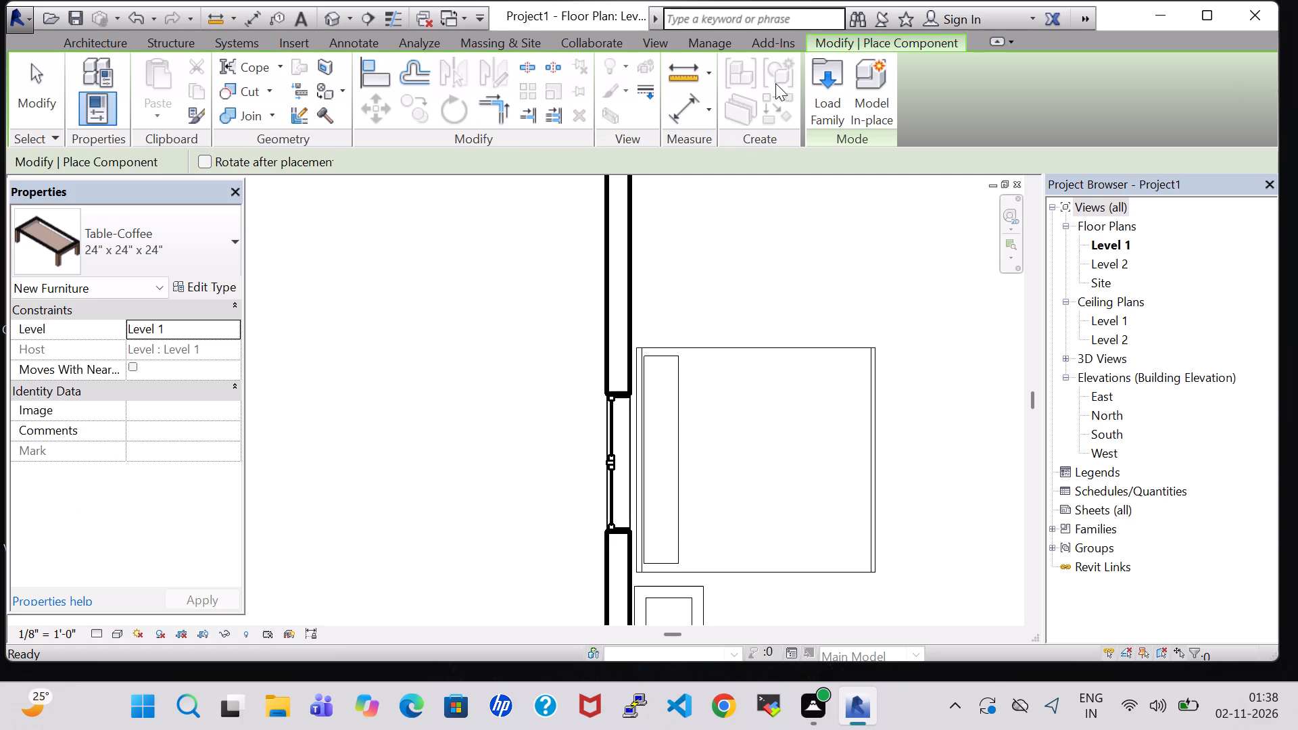
{"action": "left_click", "coordinate": [812, 89]}
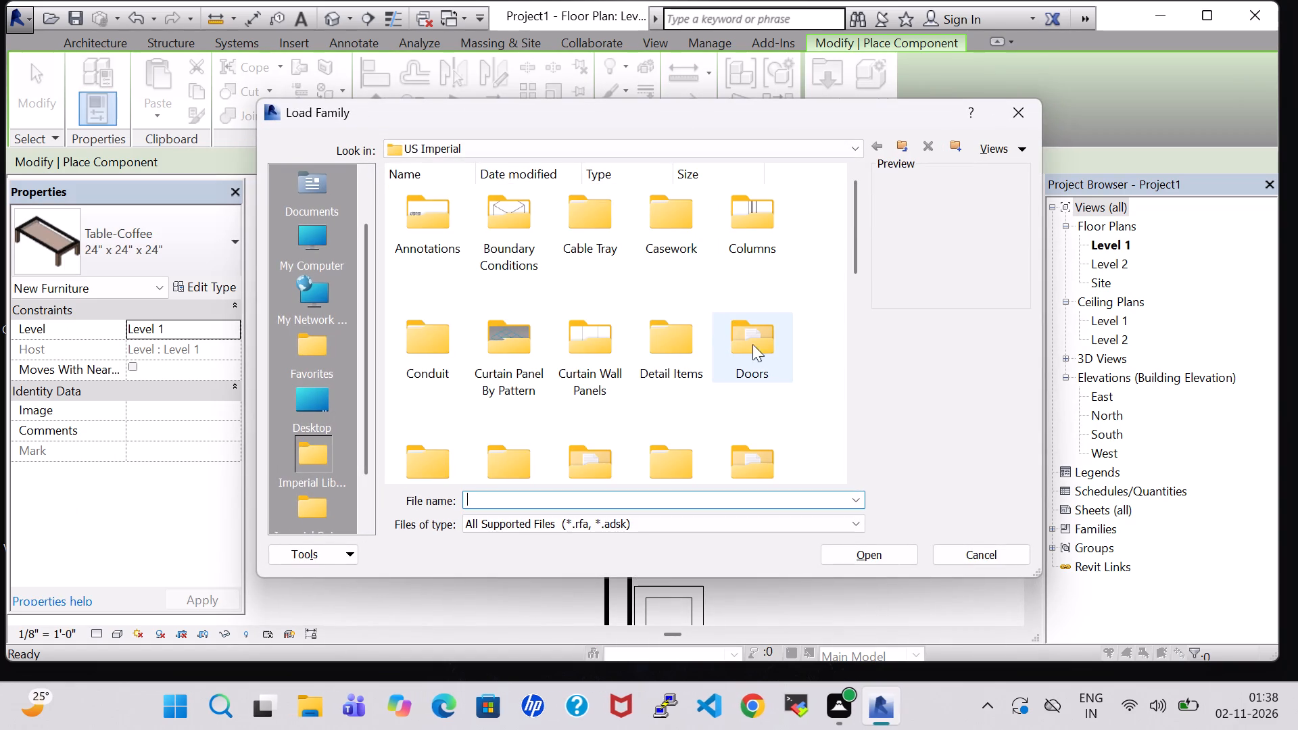
{"action": "double_click", "coordinate": [774, 442]}
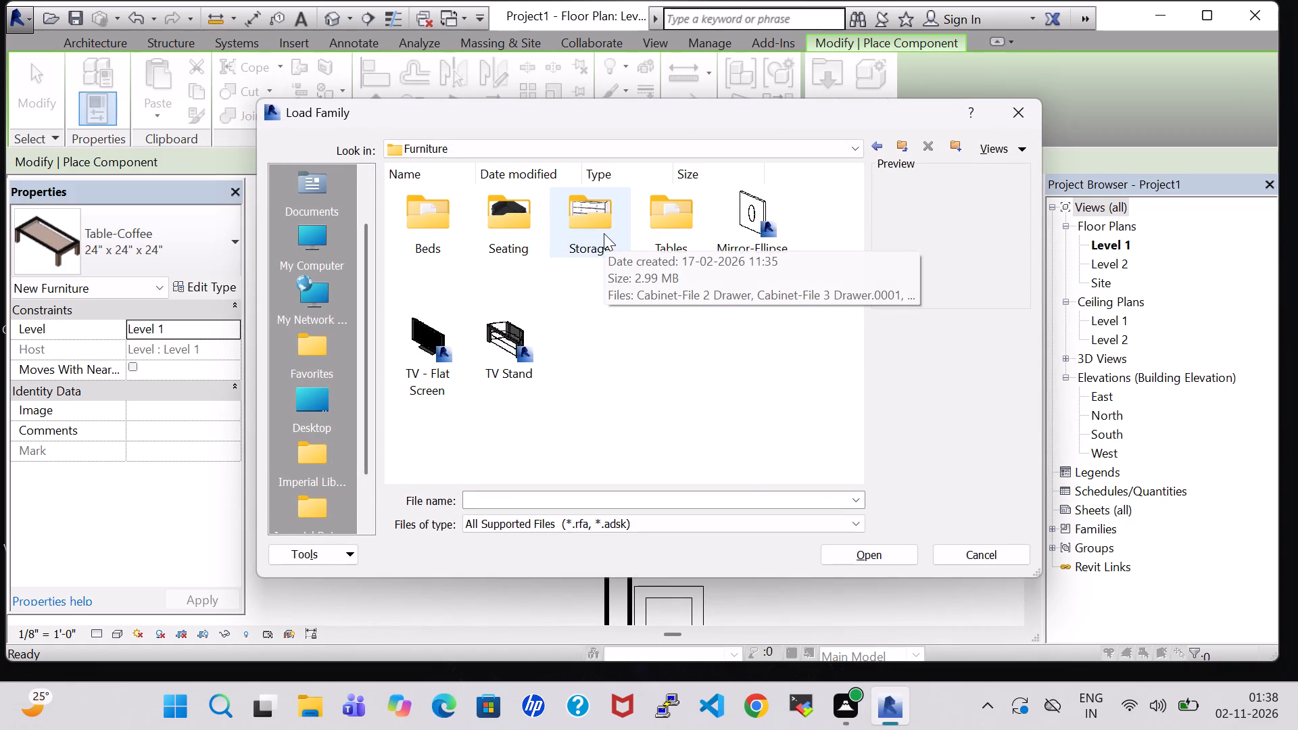
{"action": "double_click", "coordinate": [665, 227]}
{"action": "left_click", "coordinate": [613, 327]}
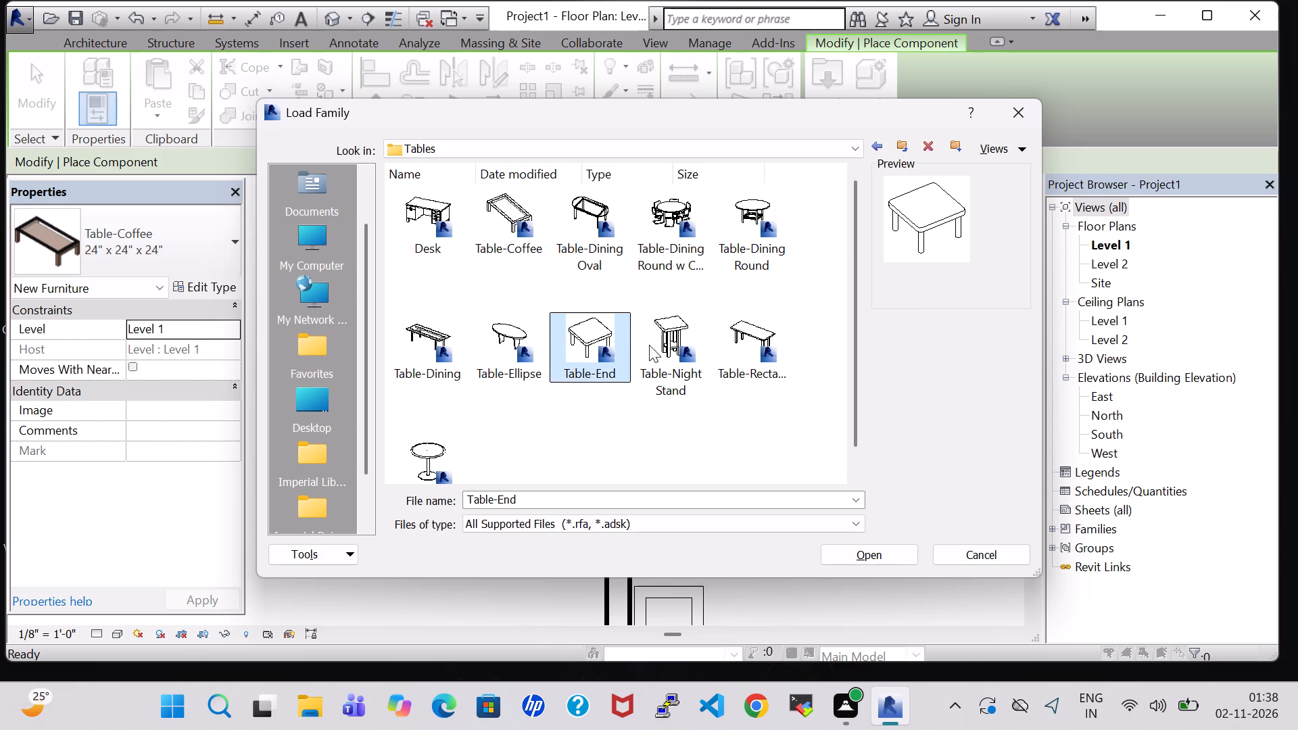
{"action": "left_click", "coordinate": [861, 555]}
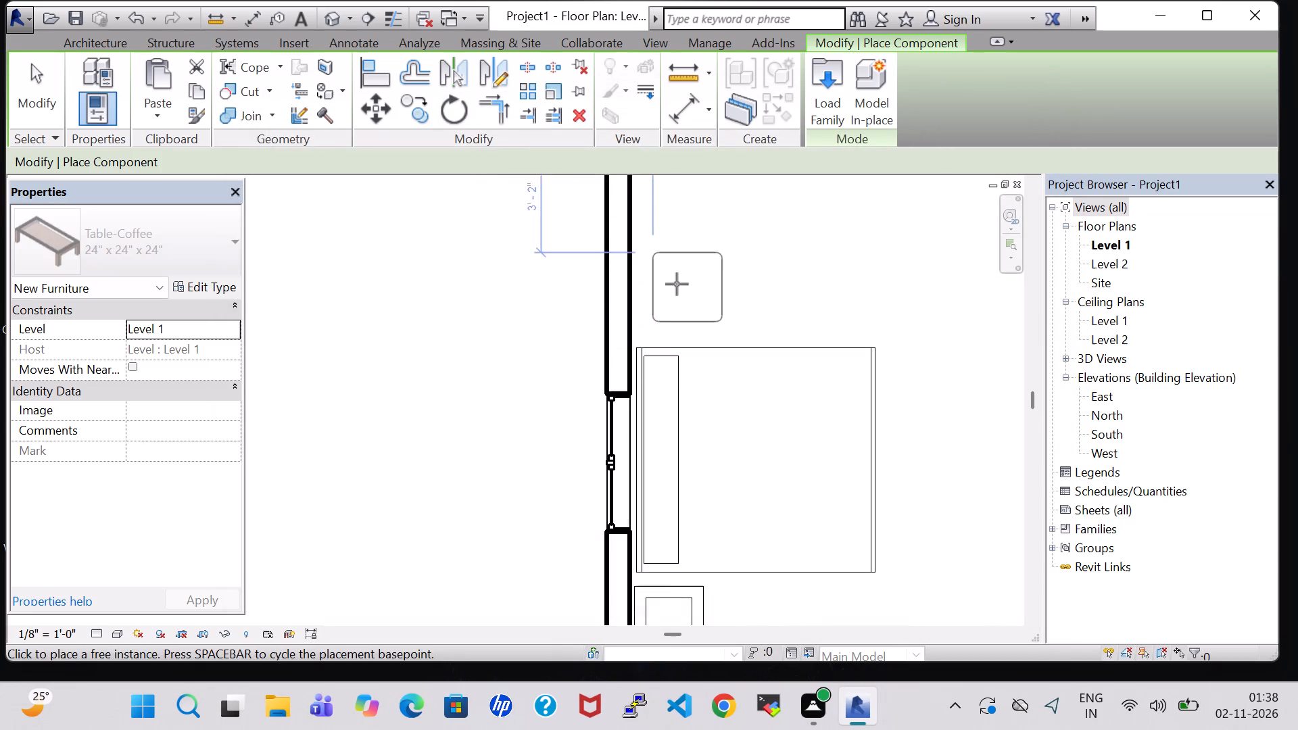
Place a Table-End 24" x 24" just north of the bed's headboard end, beside the west wall.
{"action": "scroll", "coordinate": [675, 284], "scroll_direction": "up", "scroll_amount": 6}
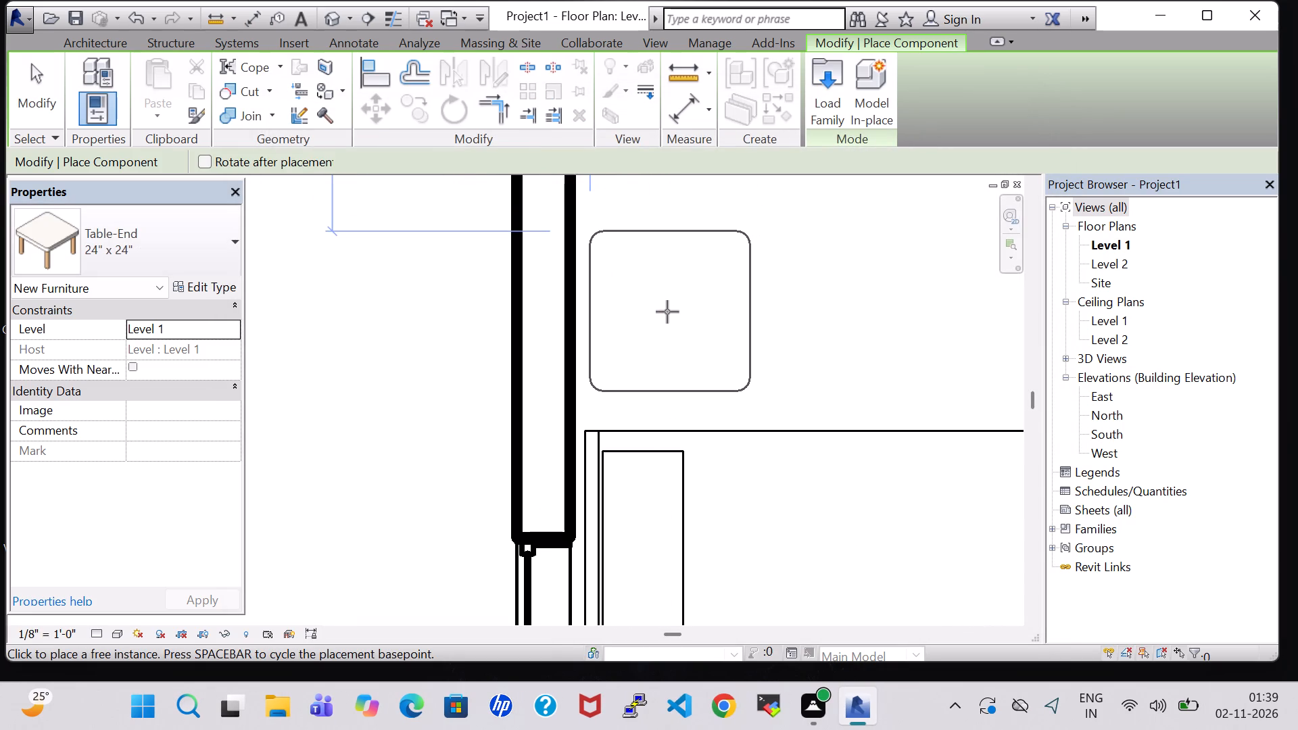
{"action": "double_click", "coordinate": [667, 312]}
{"action": "key", "text": "Escape"}
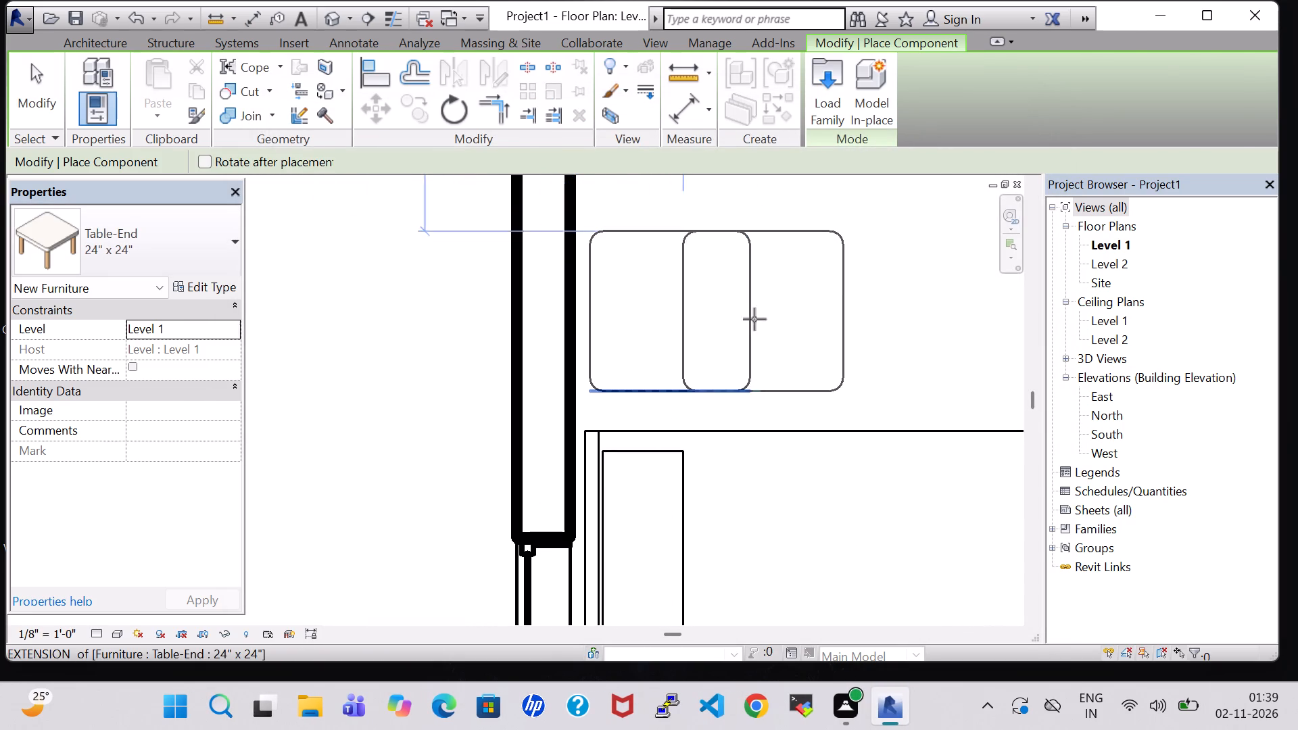
{"action": "key", "text": "Escape"}
Nudge the end table four increments south towards the bed and one west, aligning its west edge with the headboard.
{"action": "left_click", "coordinate": [680, 231]}
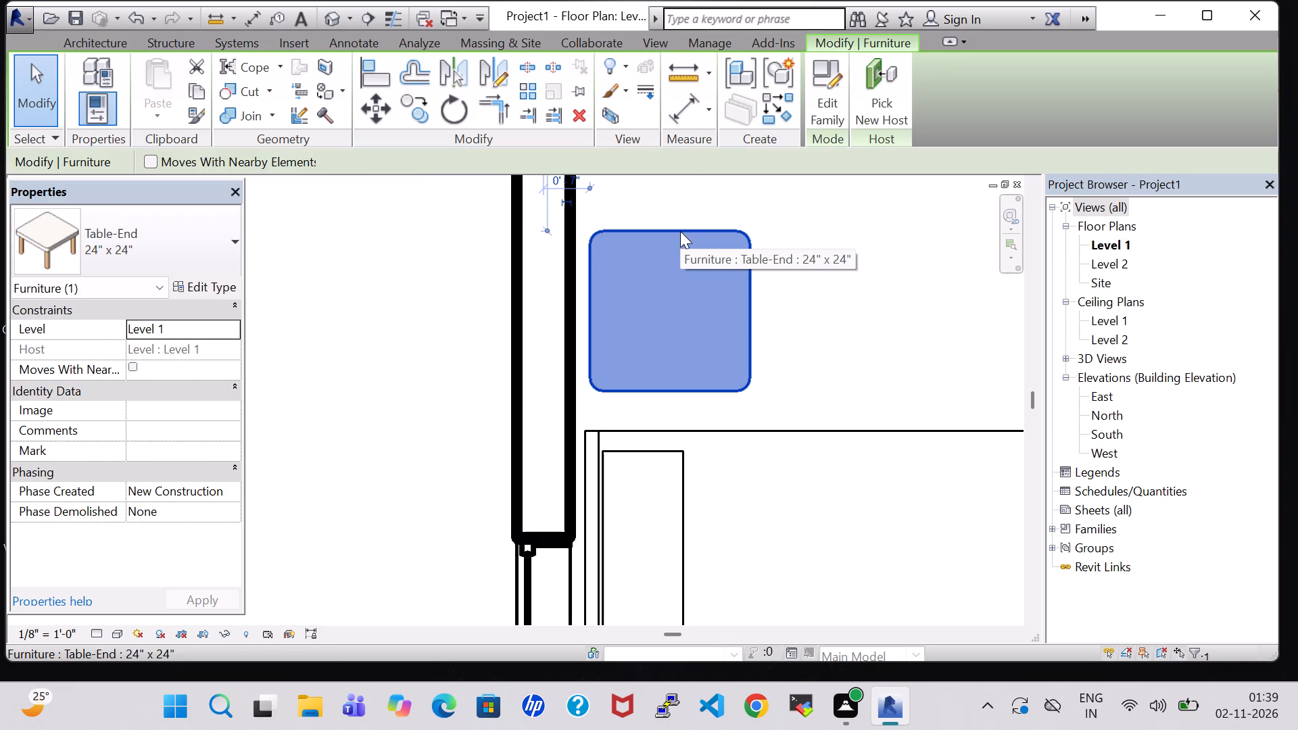
{"action": "key", "text": "Down"}
{"action": "key", "text": "Down"}
{"action": "key", "text": "Down"}
{"action": "key", "text": "Down"}
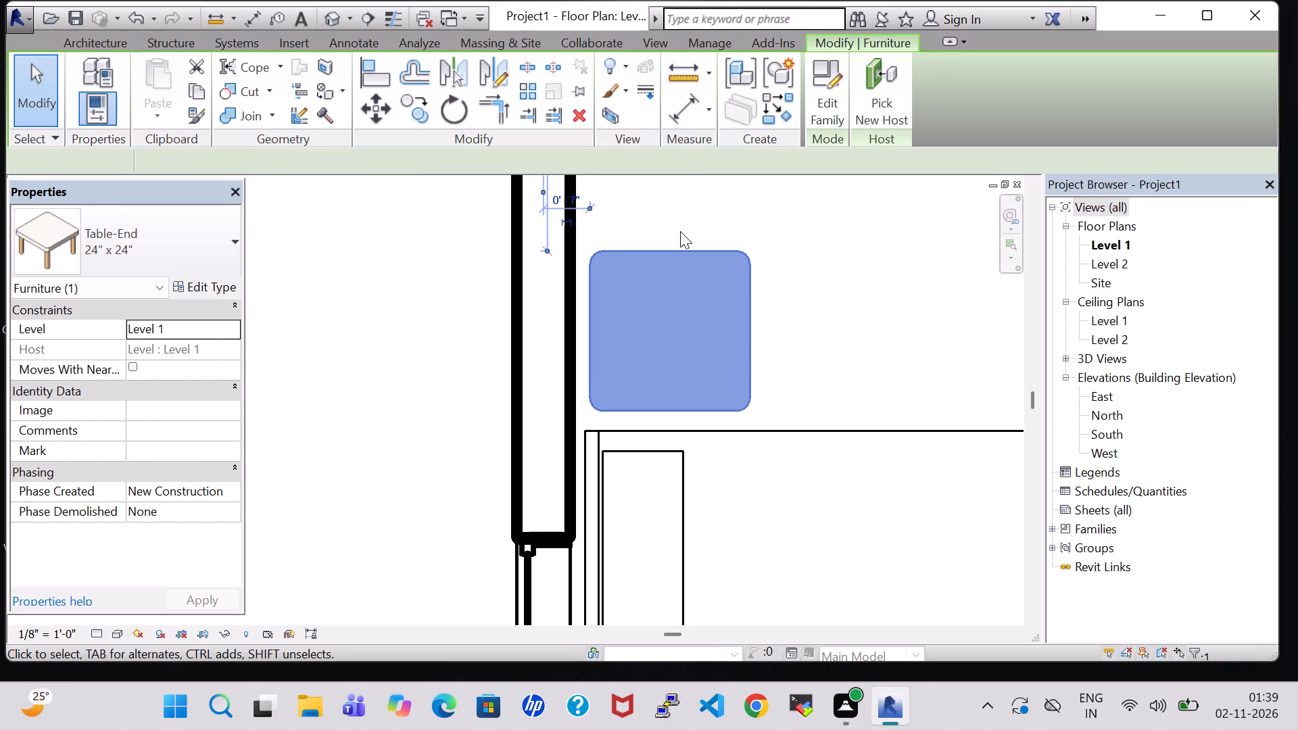
{"action": "key", "text": "Left"}
{"action": "left_click", "coordinate": [870, 274]}
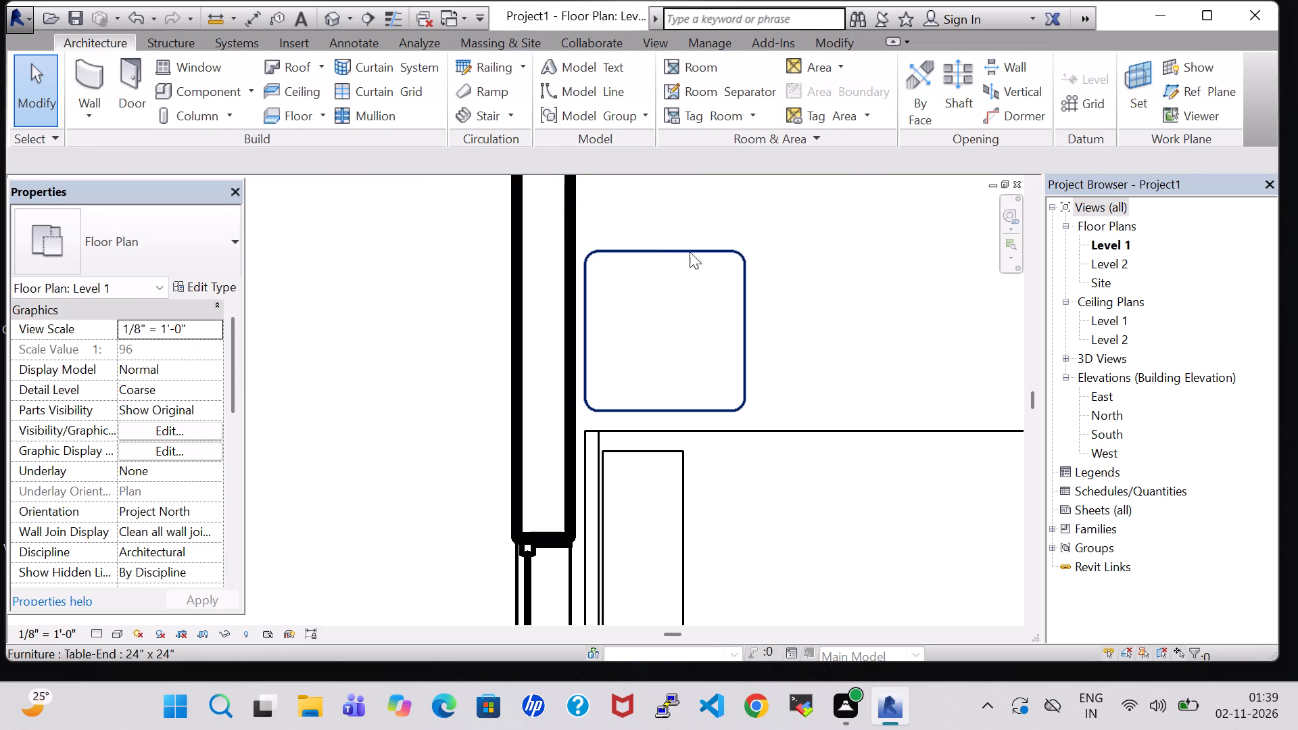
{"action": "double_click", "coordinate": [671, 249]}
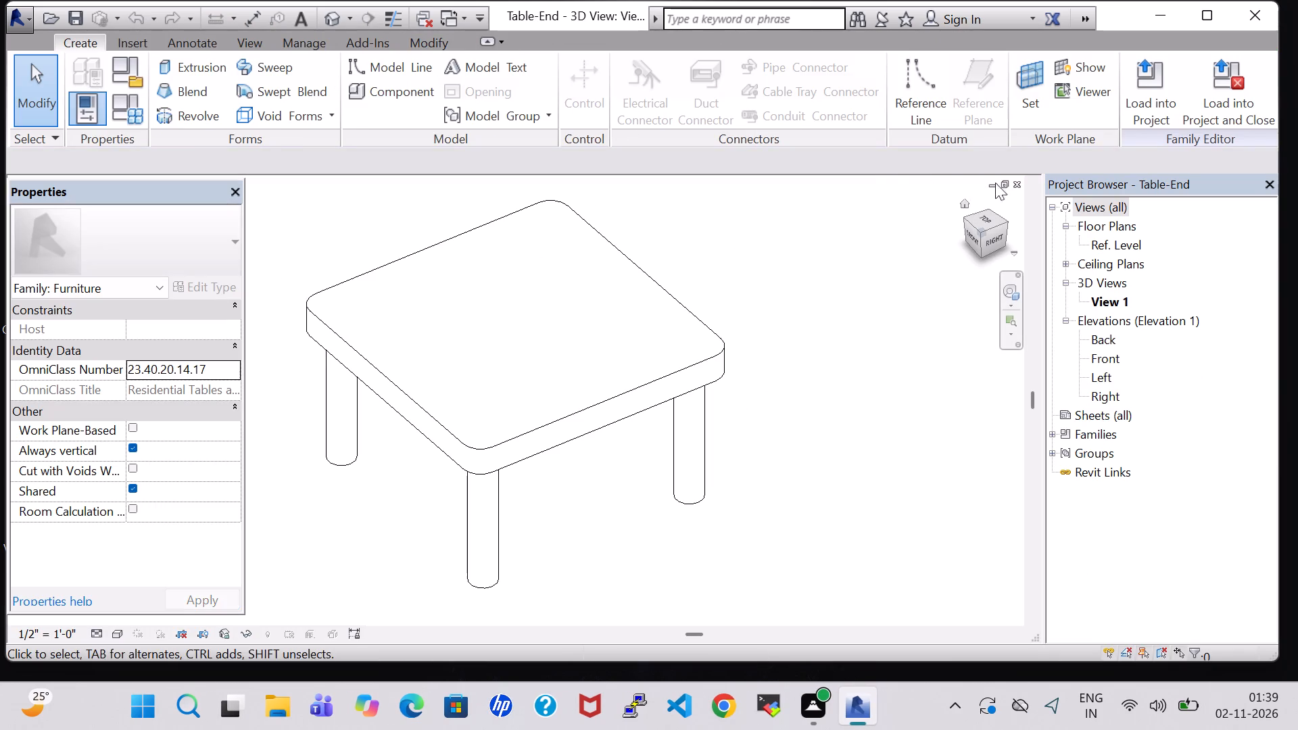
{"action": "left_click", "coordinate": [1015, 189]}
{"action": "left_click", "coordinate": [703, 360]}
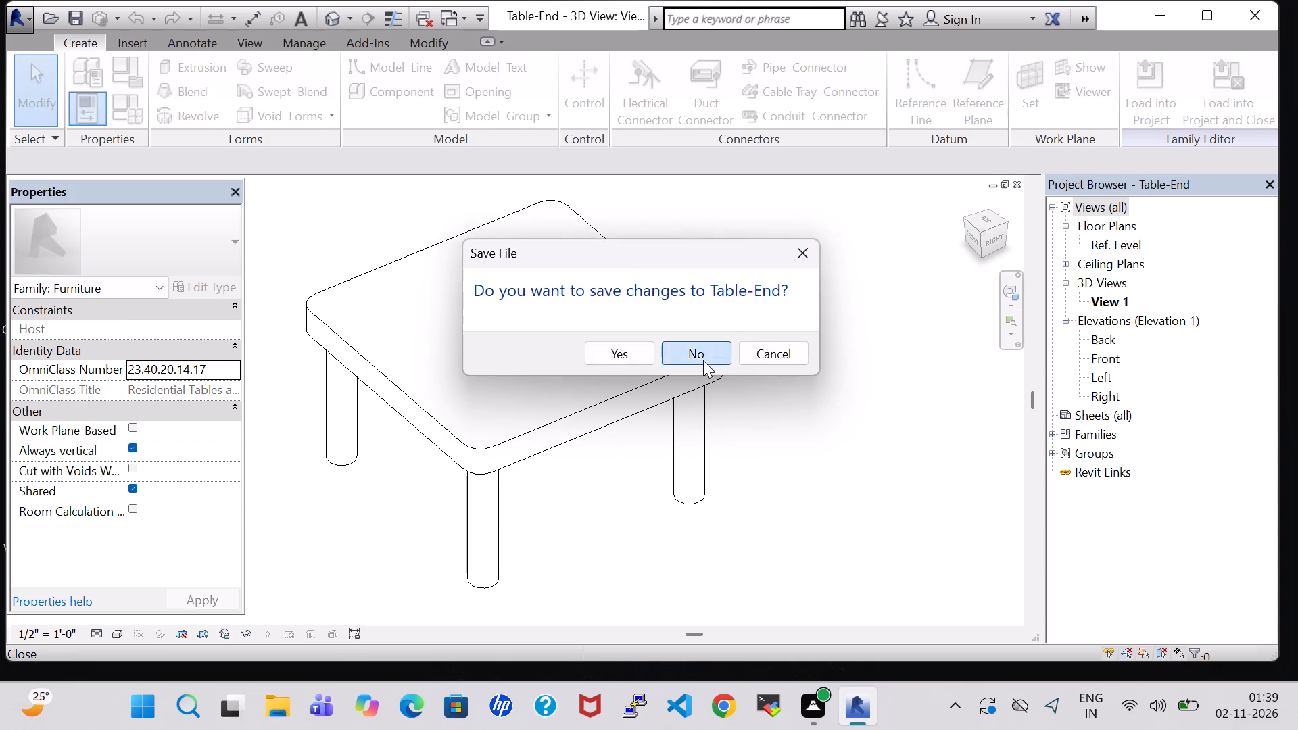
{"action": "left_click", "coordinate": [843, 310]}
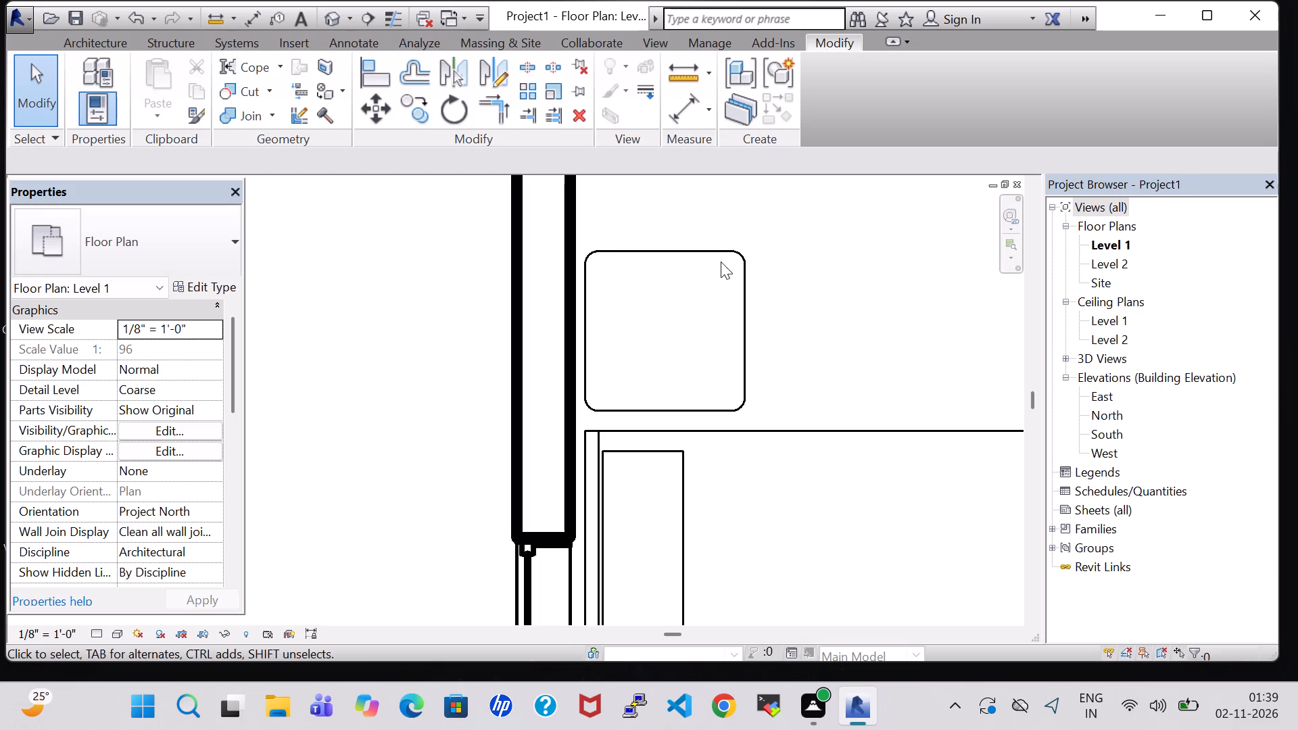
Set the Height type parameter of the Table-End 24" x 24" to 2' 0".
{"action": "left_click", "coordinate": [715, 256]}
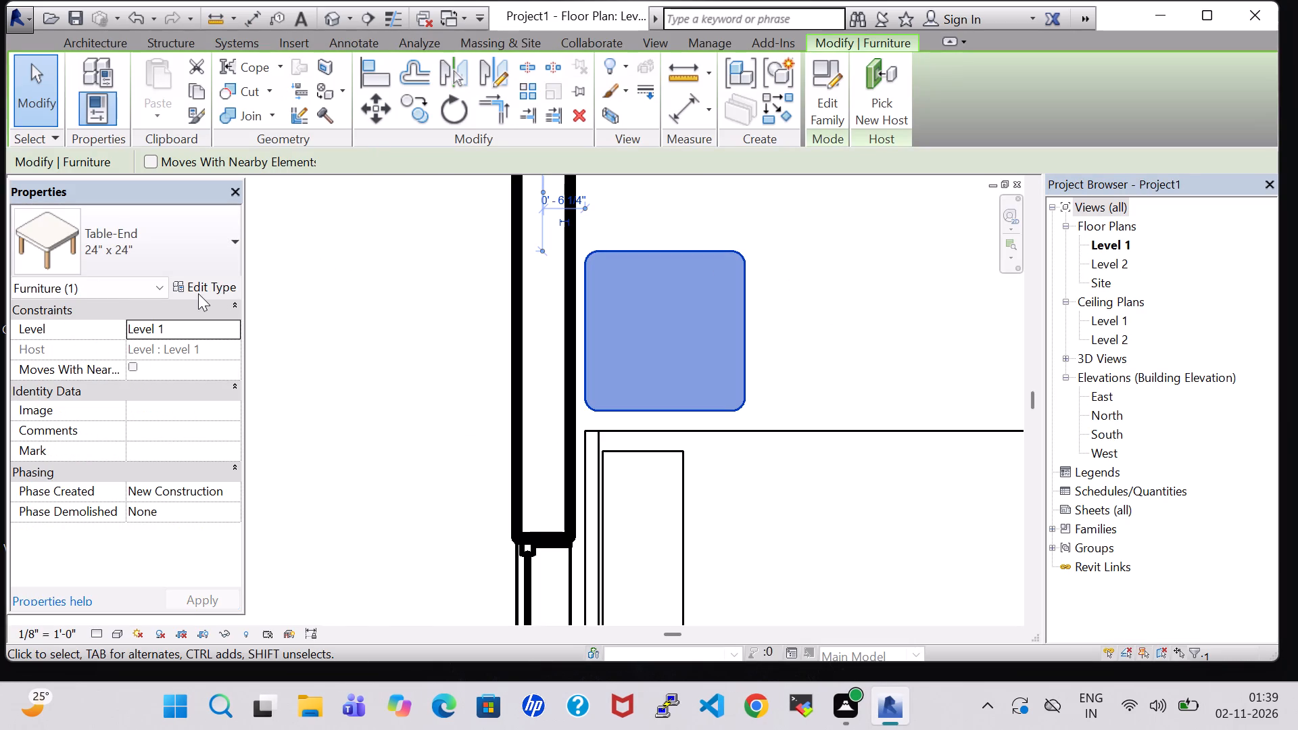
{"action": "left_click", "coordinate": [198, 289]}
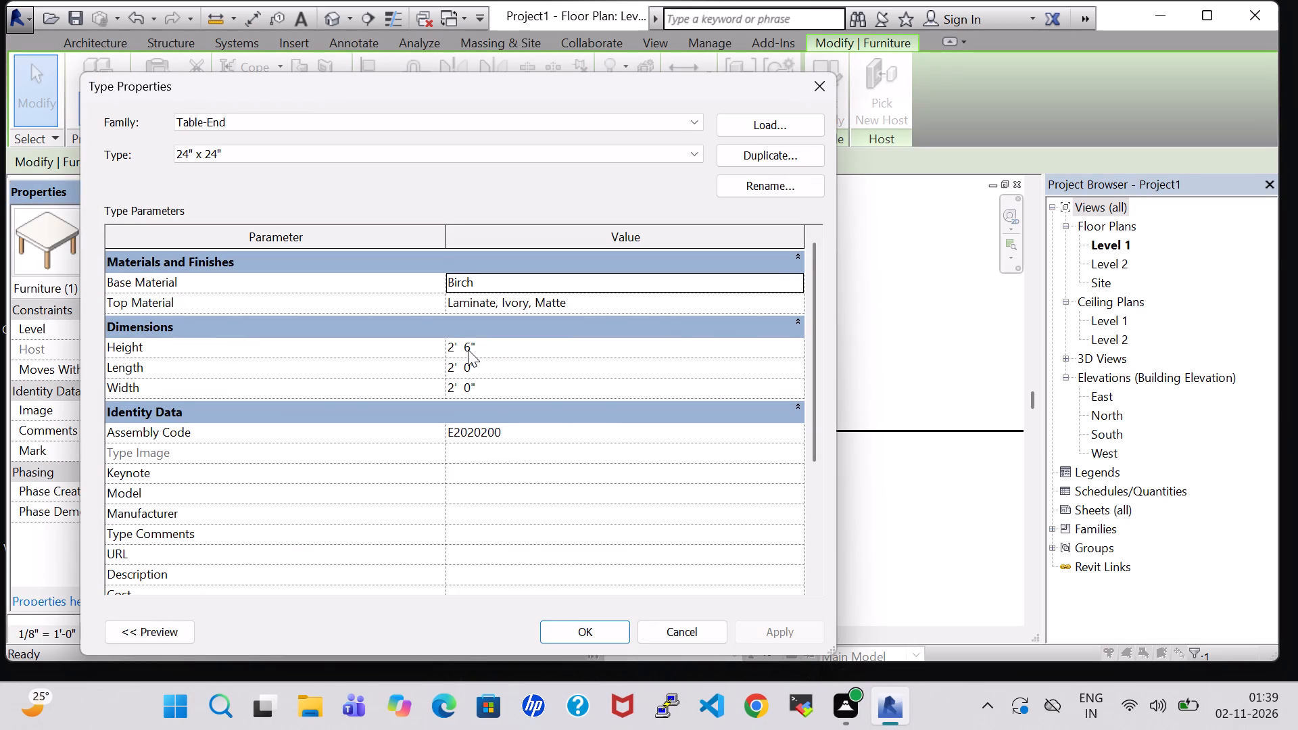
{"action": "double_click", "coordinate": [468, 349]}
{"action": "key", "text": "BackSpace"}
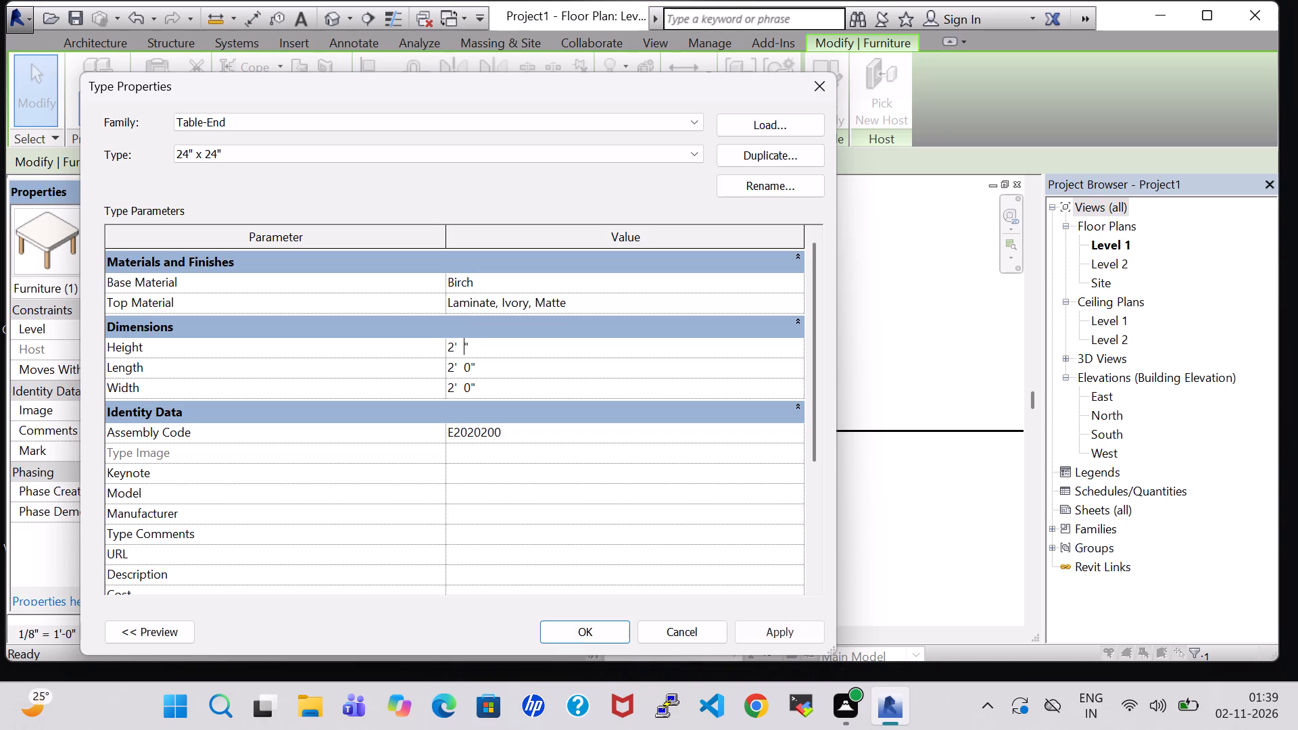
{"action": "key", "text": "0"}
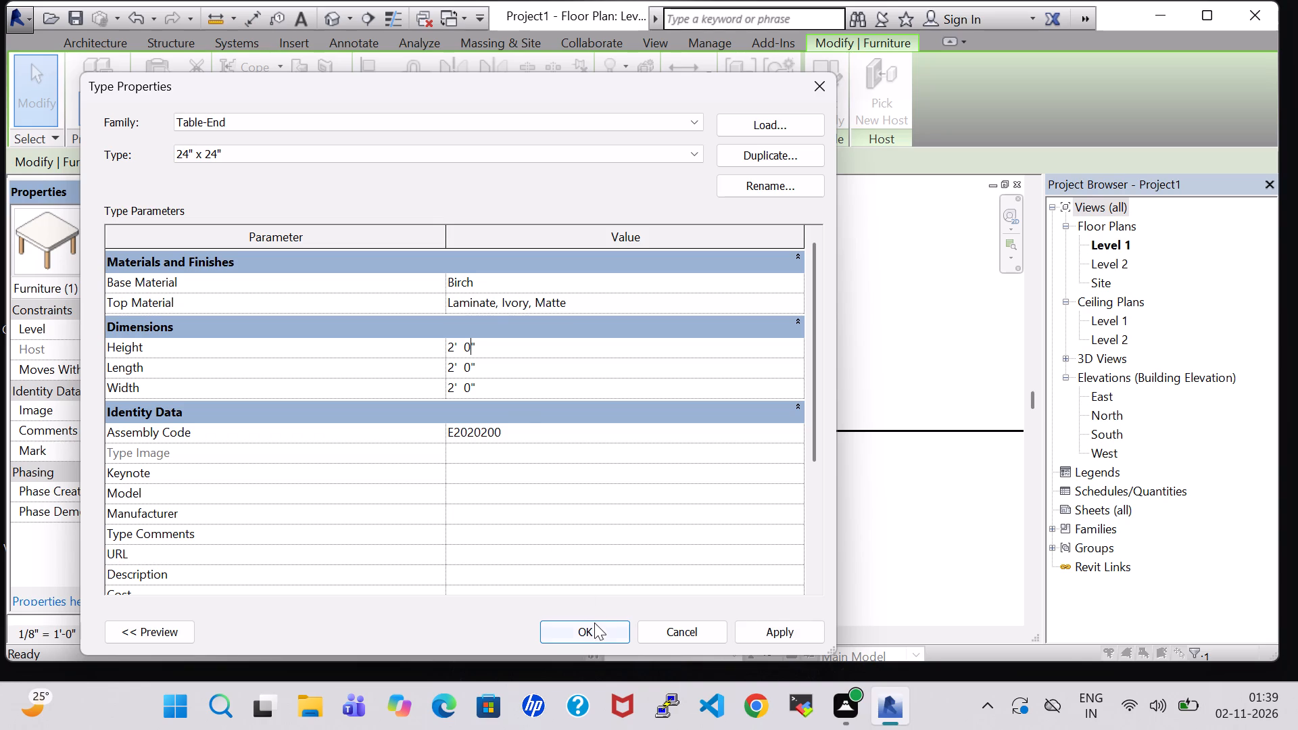
{"action": "left_click", "coordinate": [596, 624]}
{"action": "left_click", "coordinate": [844, 319]}
Load the RPC Plant - Tropical family from the Planting folder of the US Imperial library.
{"action": "scroll", "coordinate": [847, 323], "scroll_direction": "down", "scroll_amount": 4}
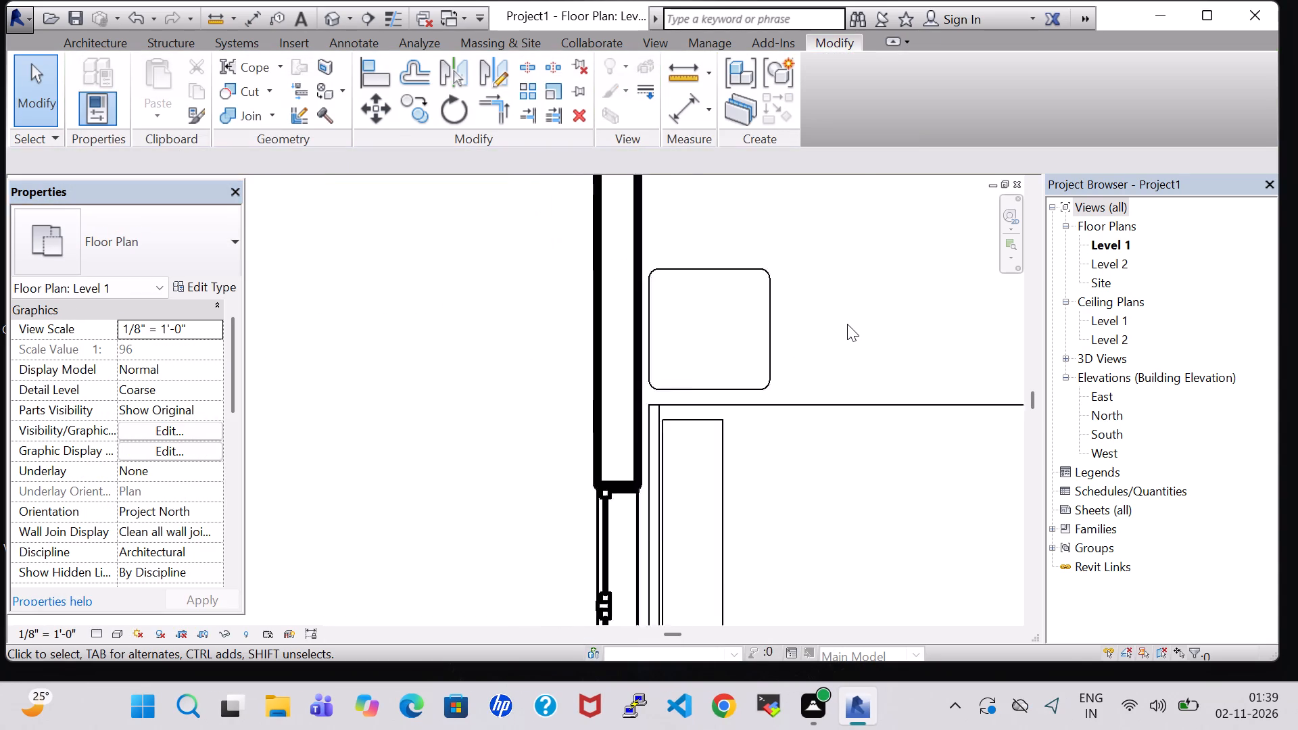
{"action": "scroll", "coordinate": [847, 324], "scroll_direction": "down", "scroll_amount": 3}
{"action": "middle_click_drag", "start_coordinate": [850, 323], "coordinate": [786, 299]}
{"action": "left_click", "coordinate": [97, 45]}
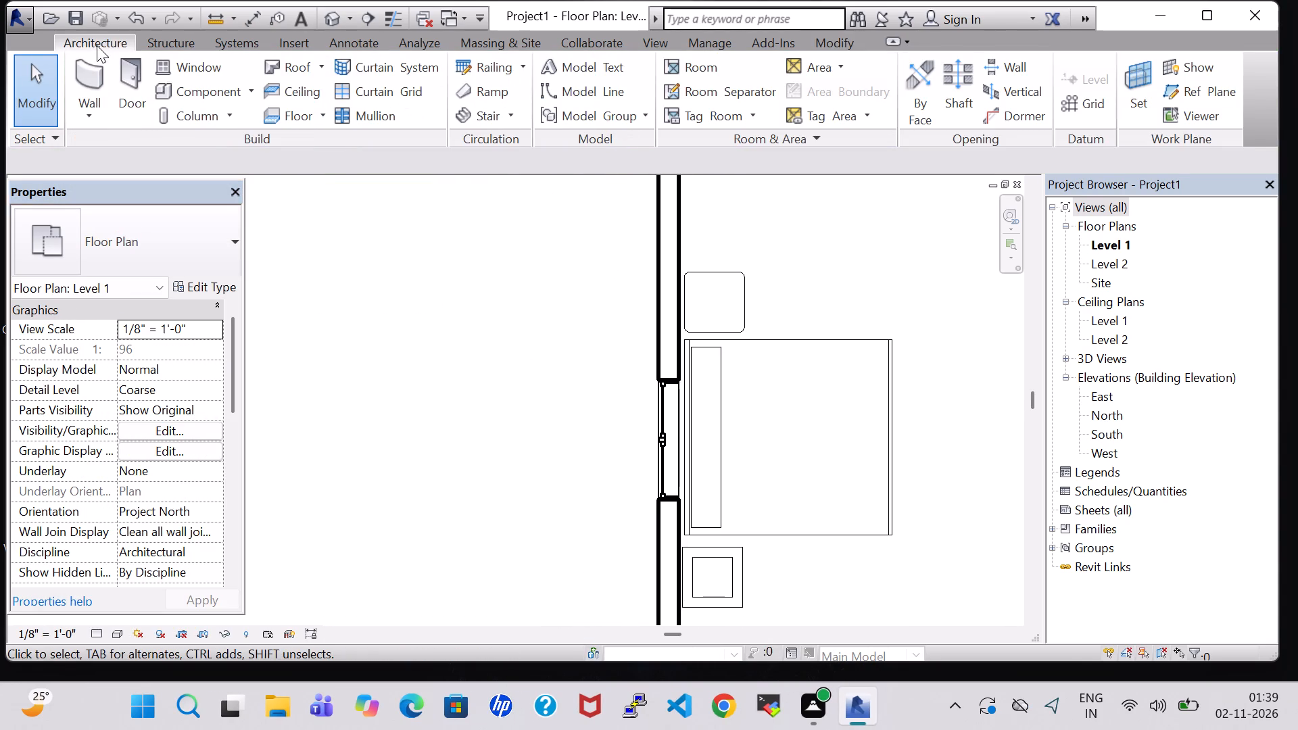
{"action": "left_click", "coordinate": [208, 99]}
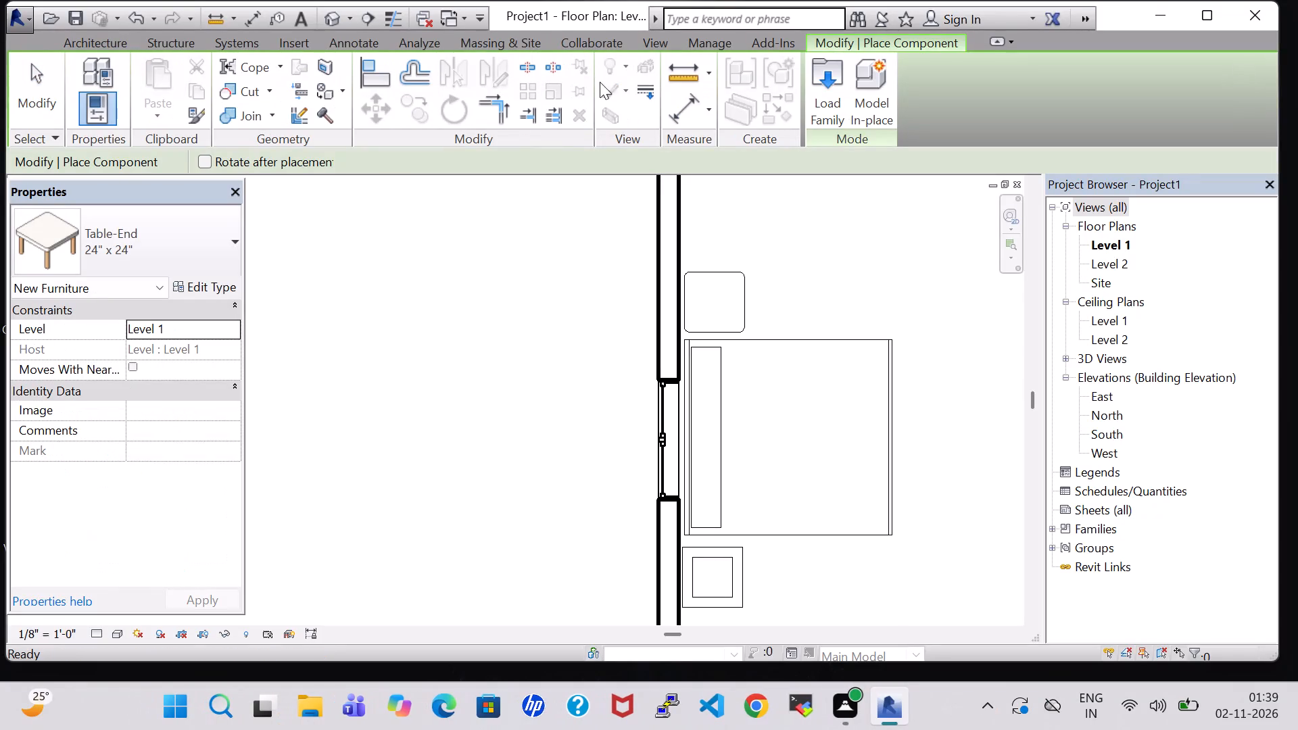
{"action": "left_click", "coordinate": [813, 107]}
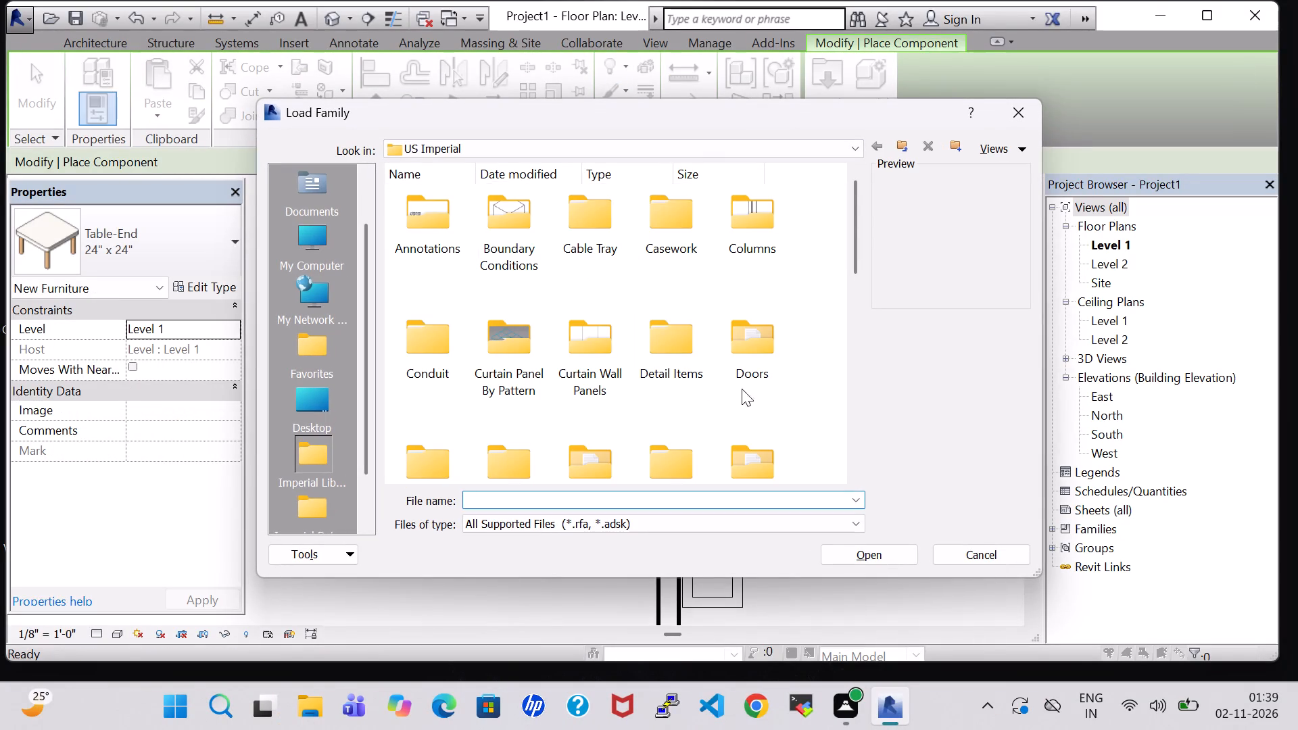
{"action": "left_click", "coordinate": [753, 367]}
{"action": "key", "text": "p"}
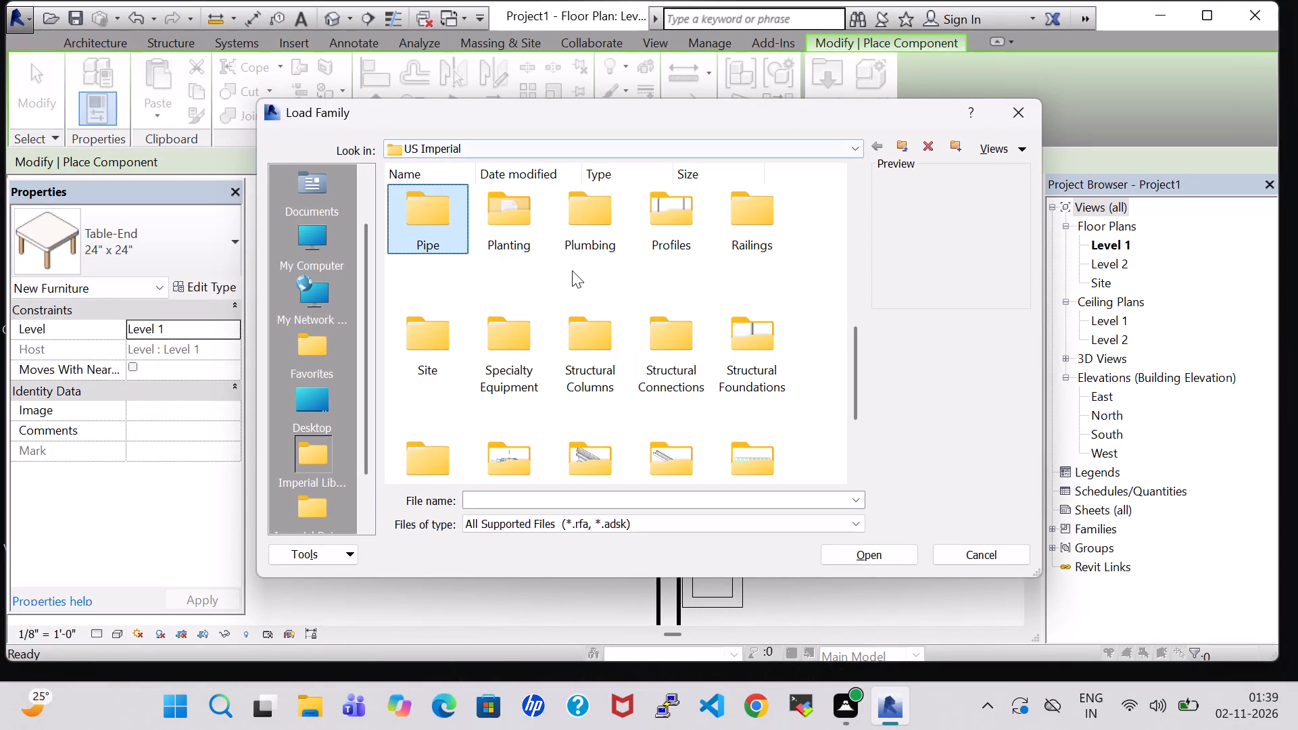
{"action": "double_click", "coordinate": [508, 239]}
{"action": "left_click", "coordinate": [450, 211]}
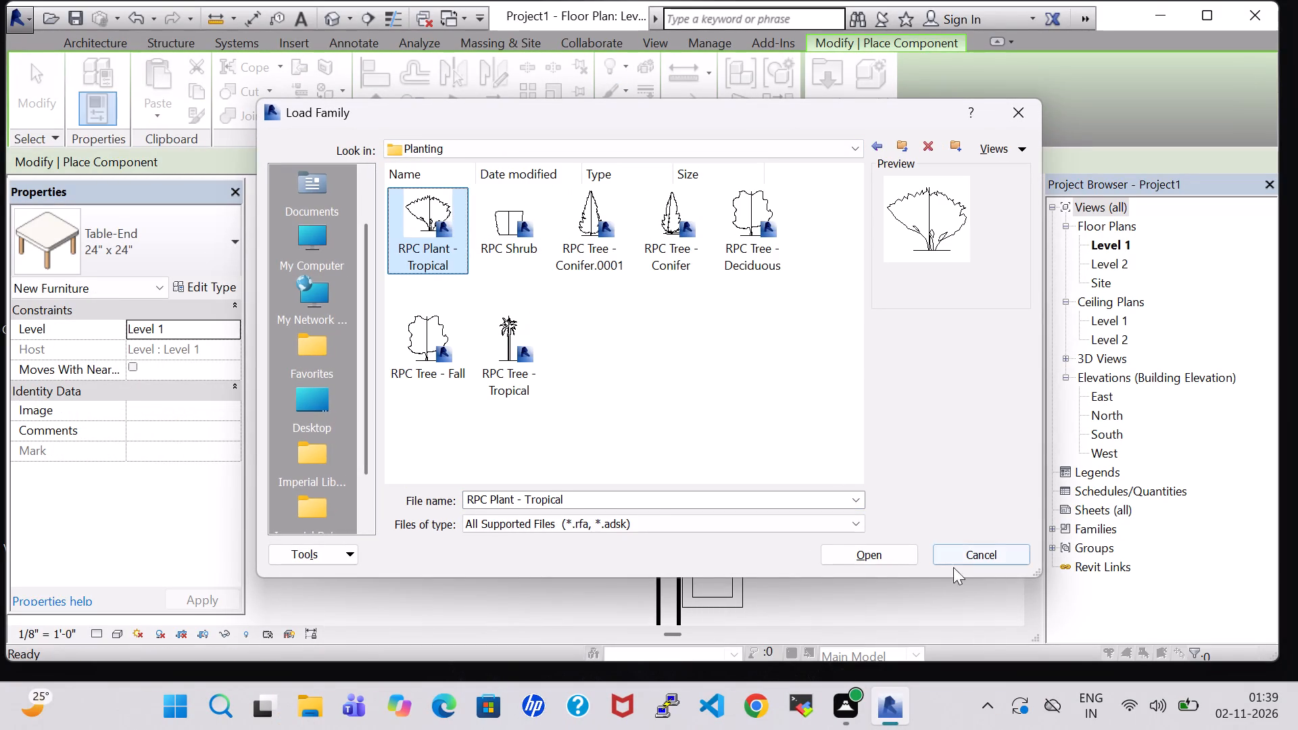
{"action": "left_click", "coordinate": [867, 556]}
Place an RPC Plant - Tropical Agave - 1.5' on the east edge of the end table north of the bed.
{"action": "left_click", "coordinate": [746, 301]}
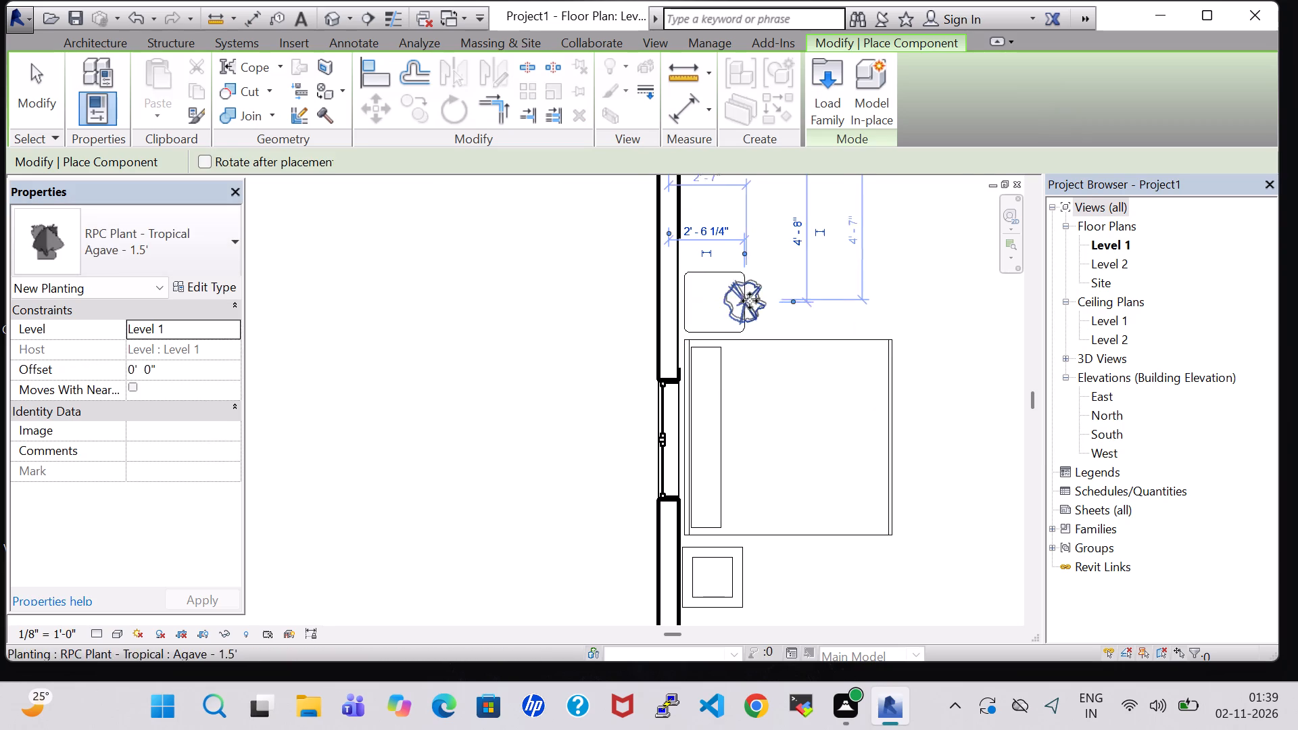
{"action": "key", "text": "Escape"}
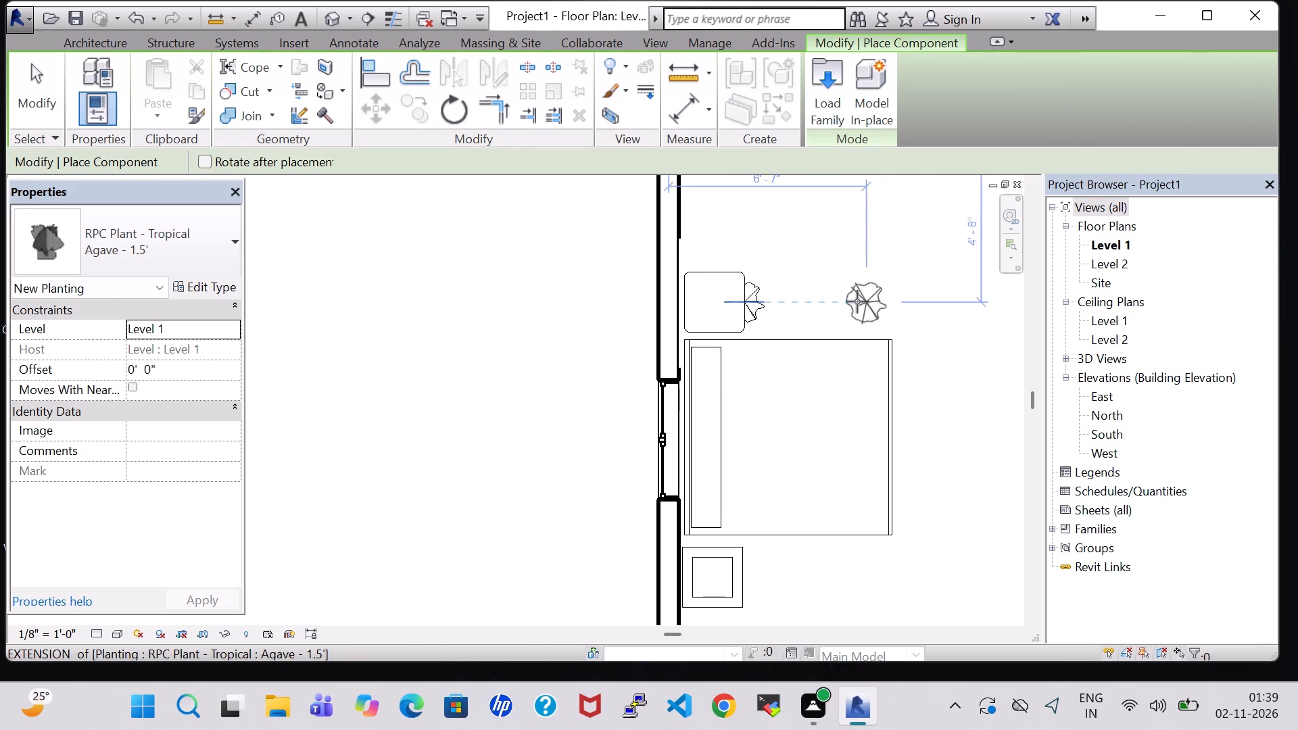
{"action": "key", "text": "Escape"}
Set the Agave plant's Offset from Level 1 to 2' 0".
{"action": "left_click", "coordinate": [759, 303]}
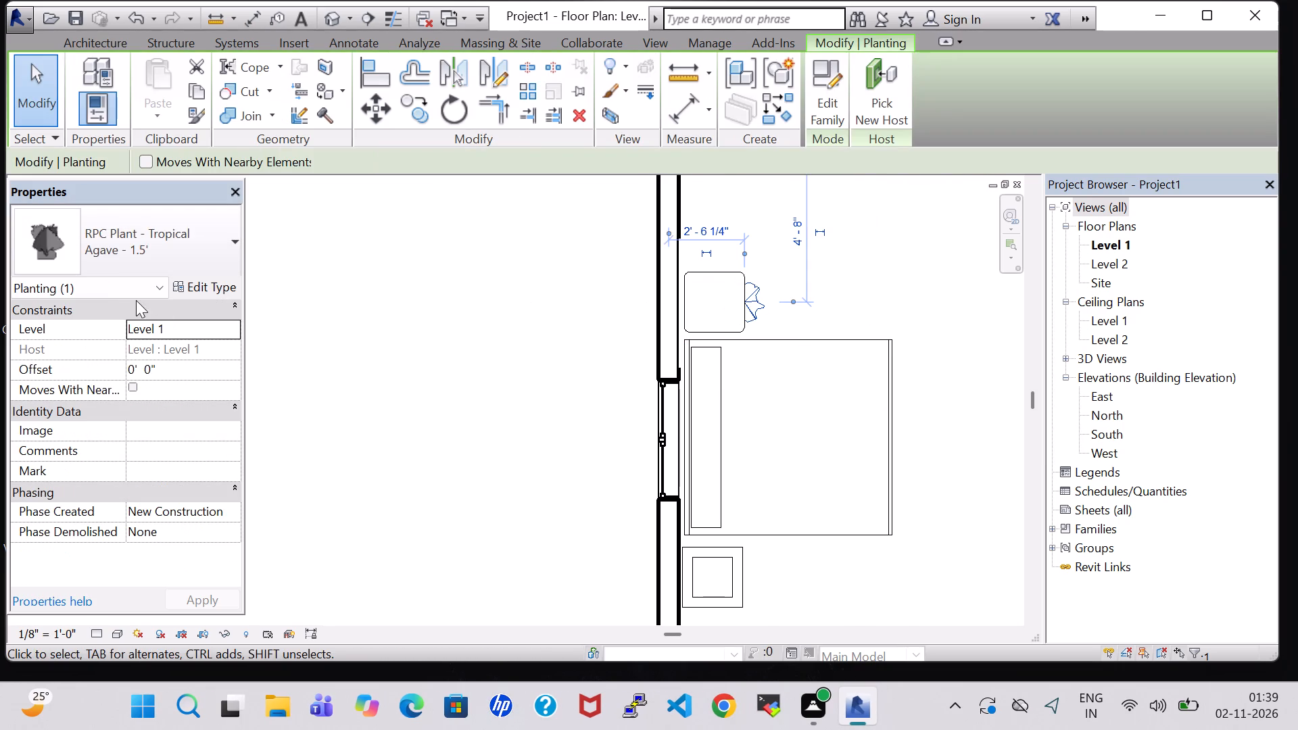
{"action": "left_click", "coordinate": [136, 366]}
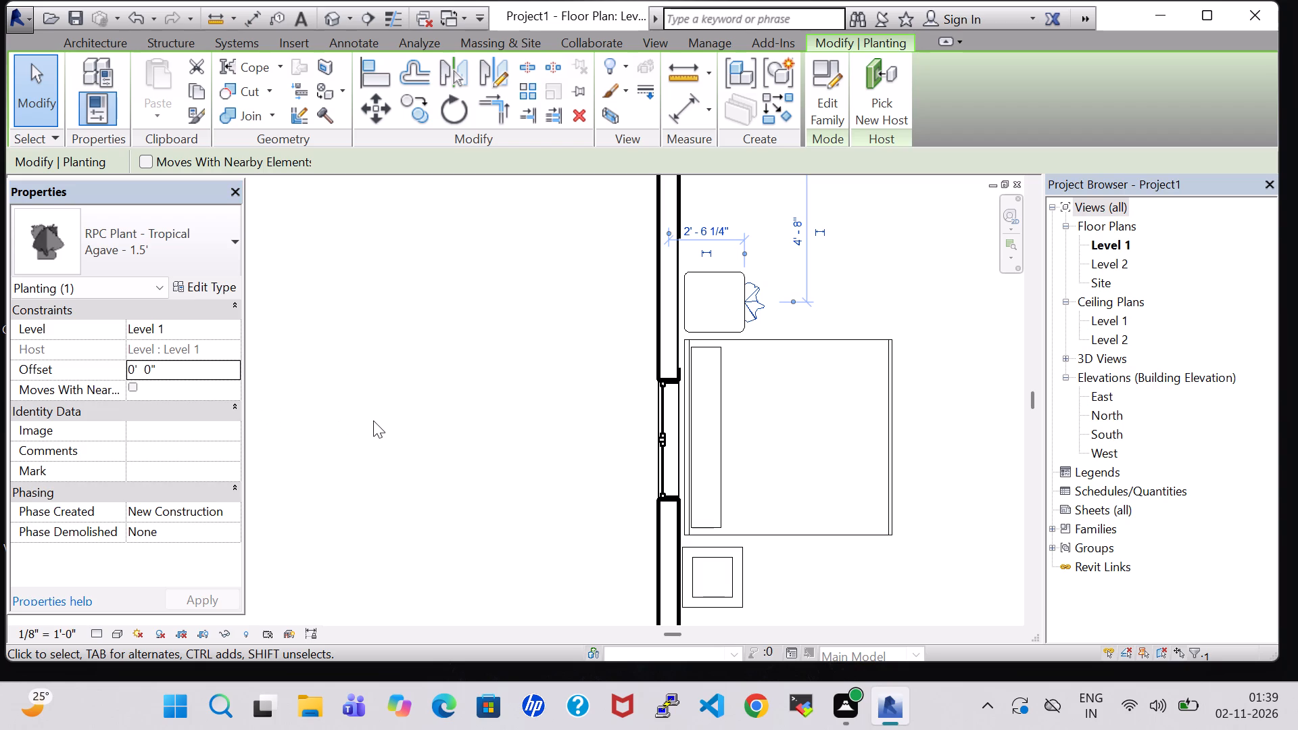
{"action": "scroll", "coordinate": [204, 389], "scroll_direction": "up", "scroll_amount": 4}
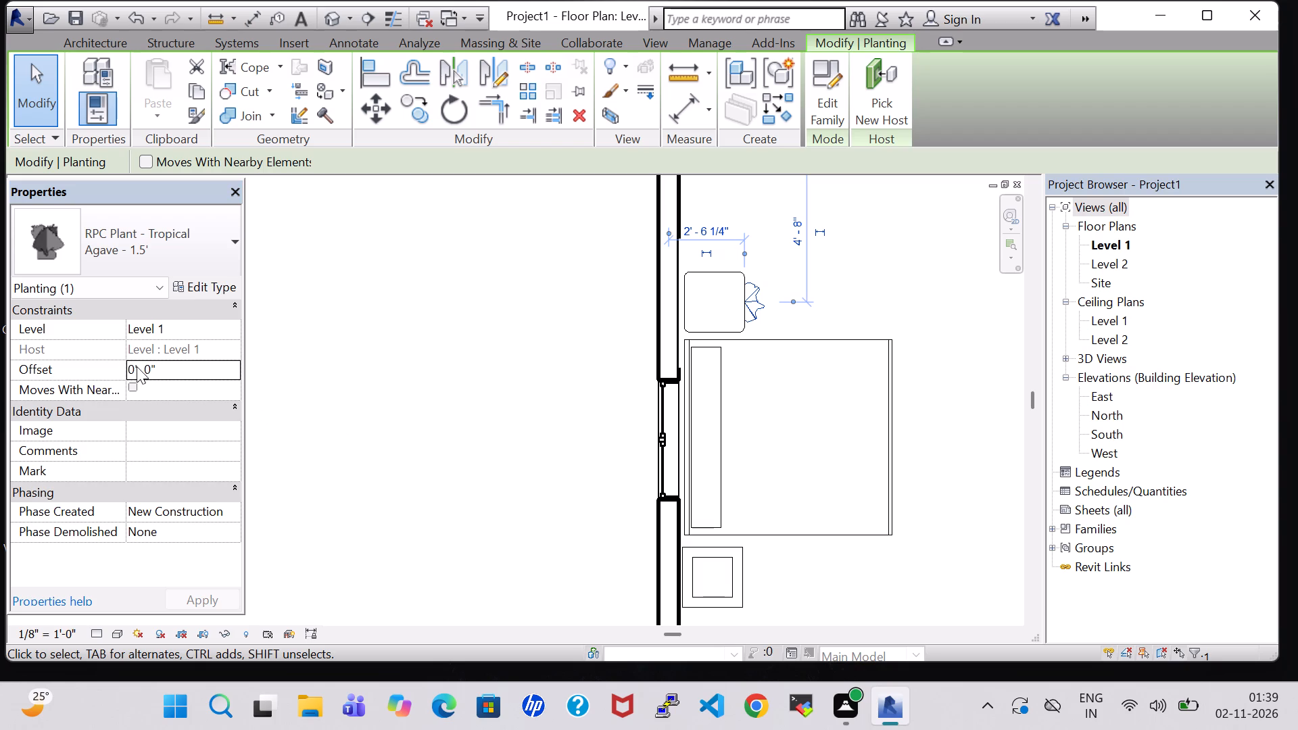
{"action": "left_click", "coordinate": [138, 366]}
{"action": "left_click", "coordinate": [137, 370]}
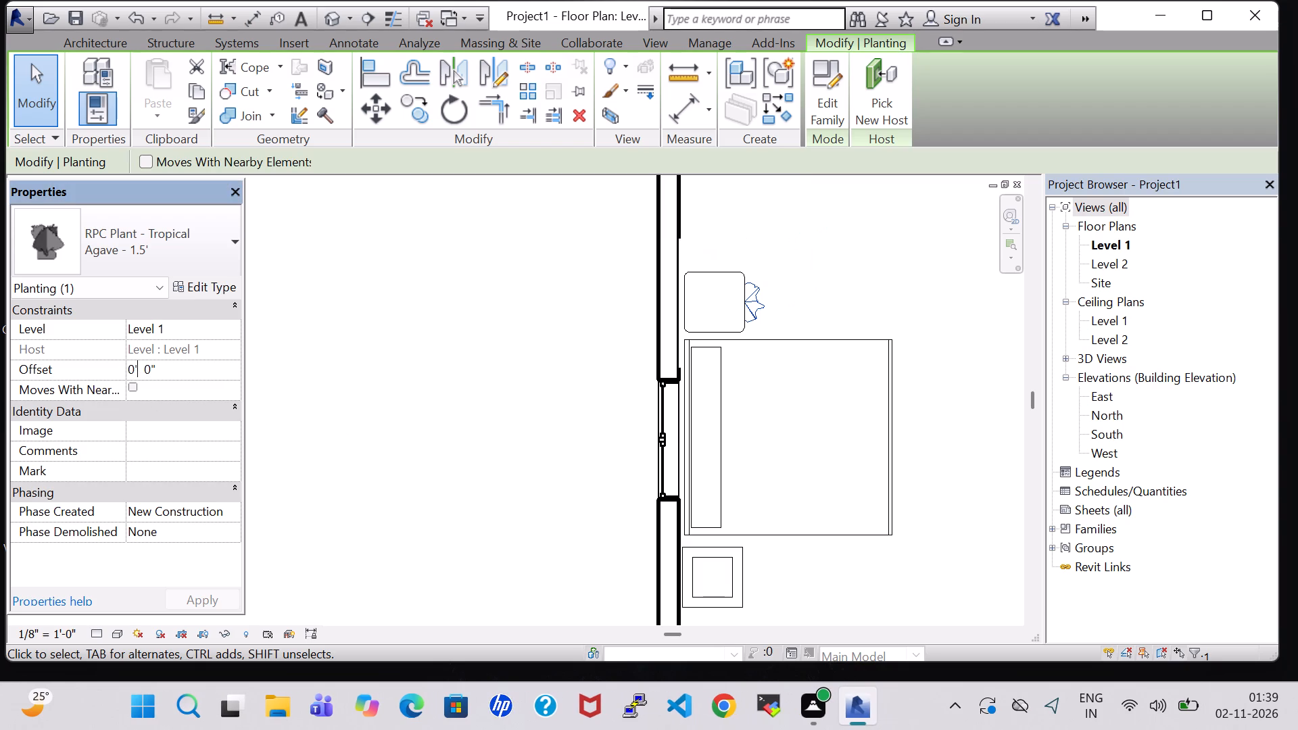
{"action": "key", "text": "Left"}
{"action": "key", "text": "BackSpace"}
{"action": "key", "text": "2"}
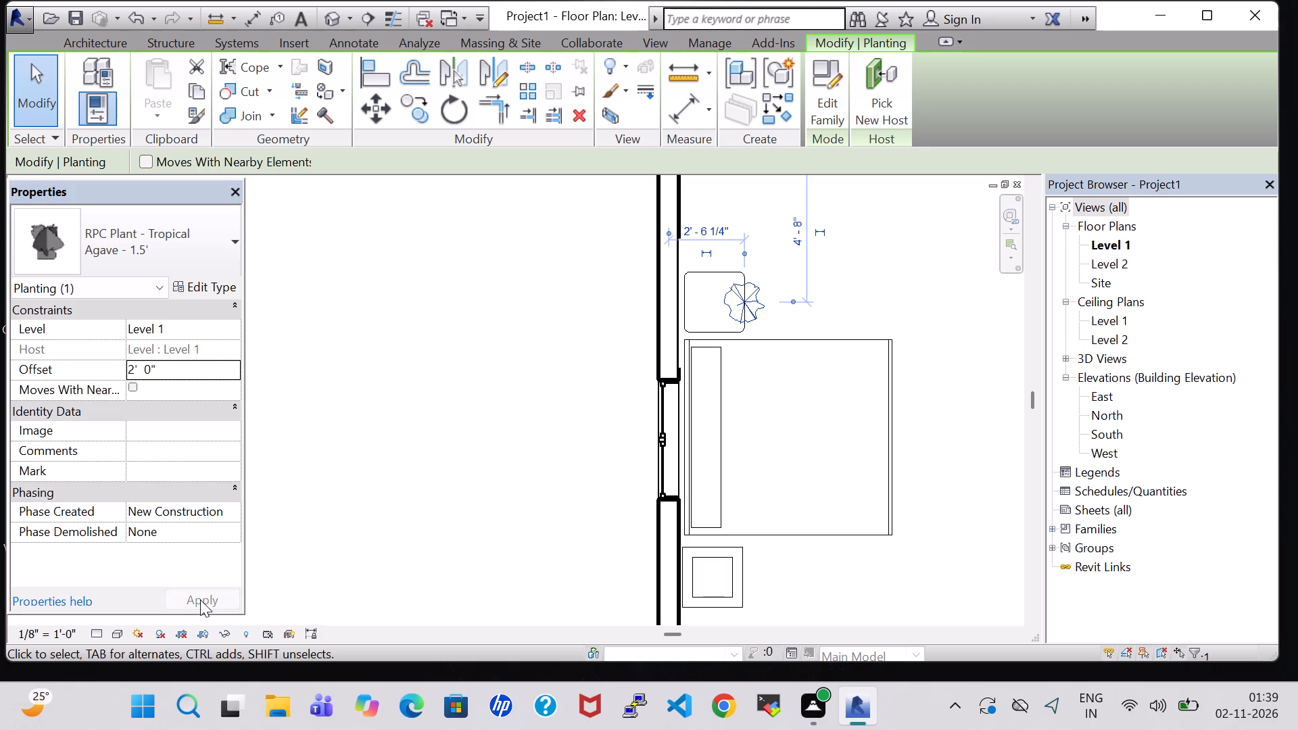
{"action": "left_click", "coordinate": [200, 600]}
{"action": "left_click", "coordinate": [926, 307]}
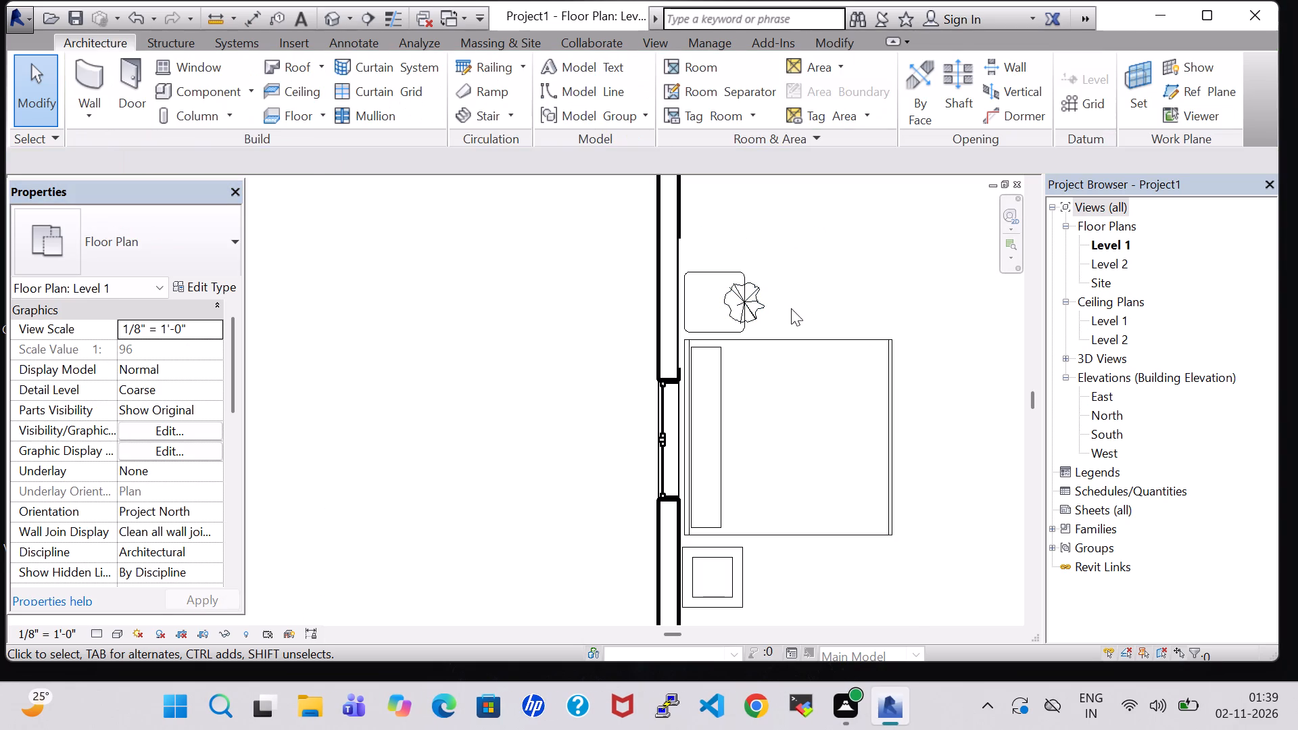
Nudge the Agave plant five increments west so it sits centred on the end table.
{"action": "left_click", "coordinate": [748, 303]}
{"action": "key", "text": "Left"}
{"action": "key", "text": "Left"}
{"action": "key", "text": "Left"}
{"action": "key", "text": "Left"}
{"action": "key", "text": "Left"}
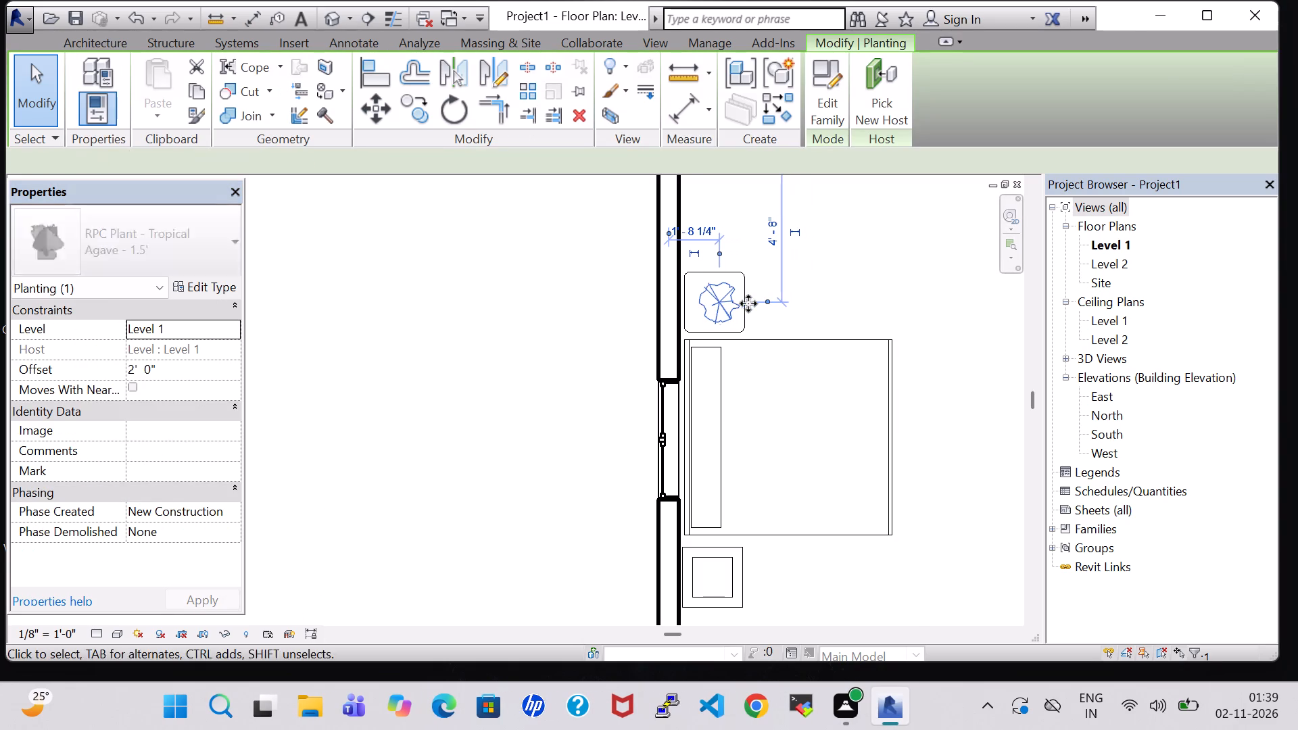
{"action": "left_click", "coordinate": [847, 297]}
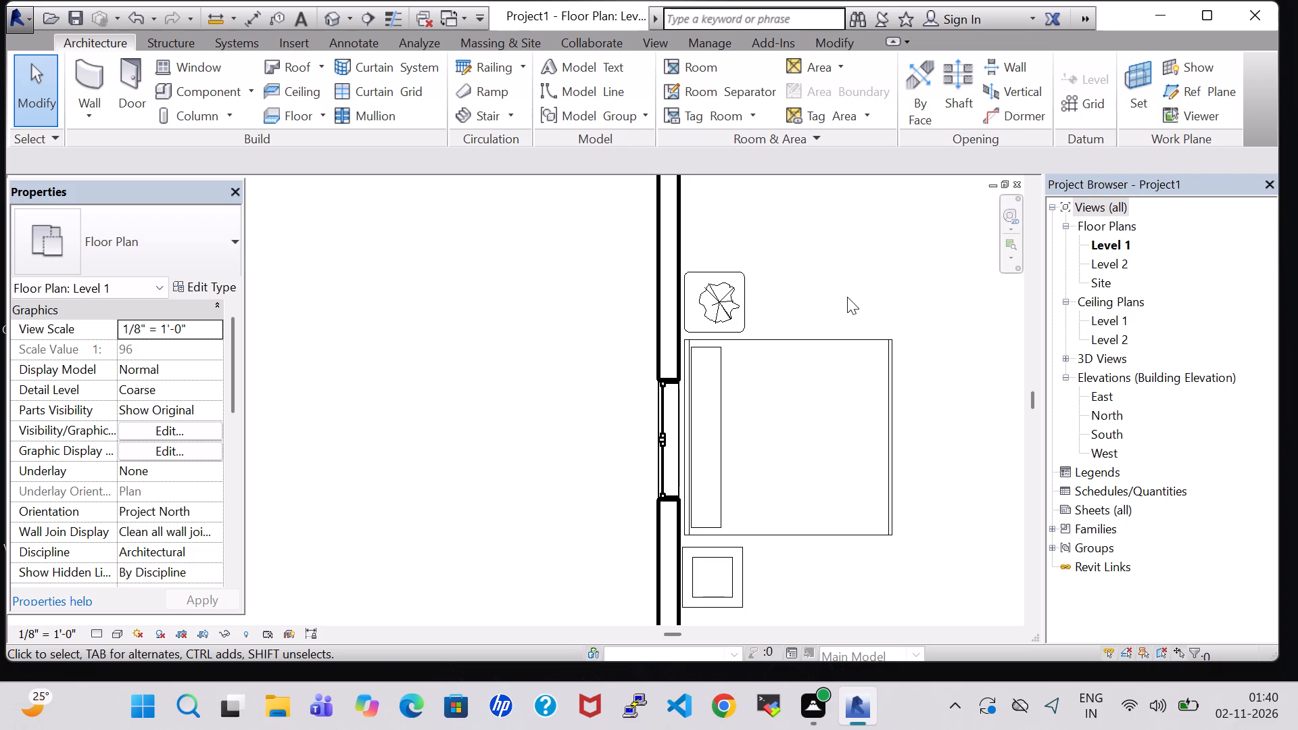
Load the Dresser family from the Furniture Storage folder of the US Imperial library.
{"action": "scroll", "coordinate": [848, 295], "scroll_direction": "down", "scroll_amount": 5}
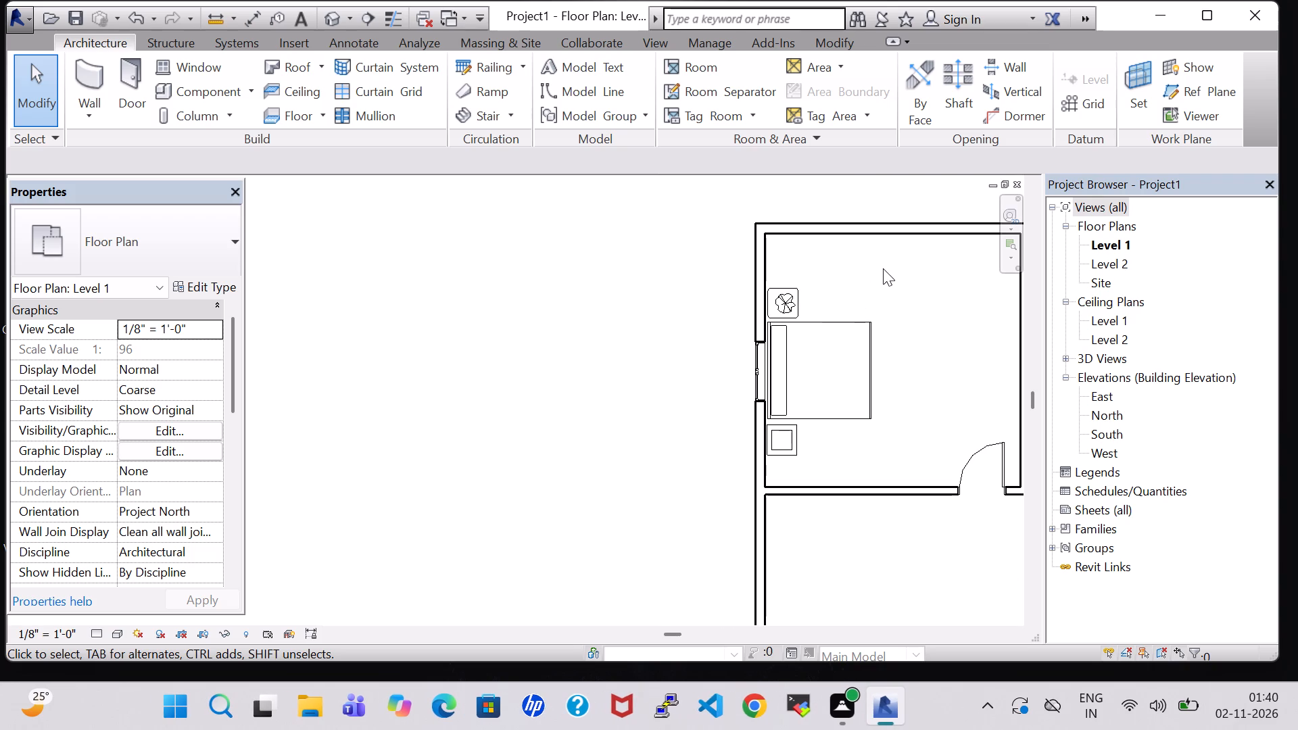
{"action": "left_click", "coordinate": [883, 268]}
{"action": "left_click", "coordinate": [199, 89]}
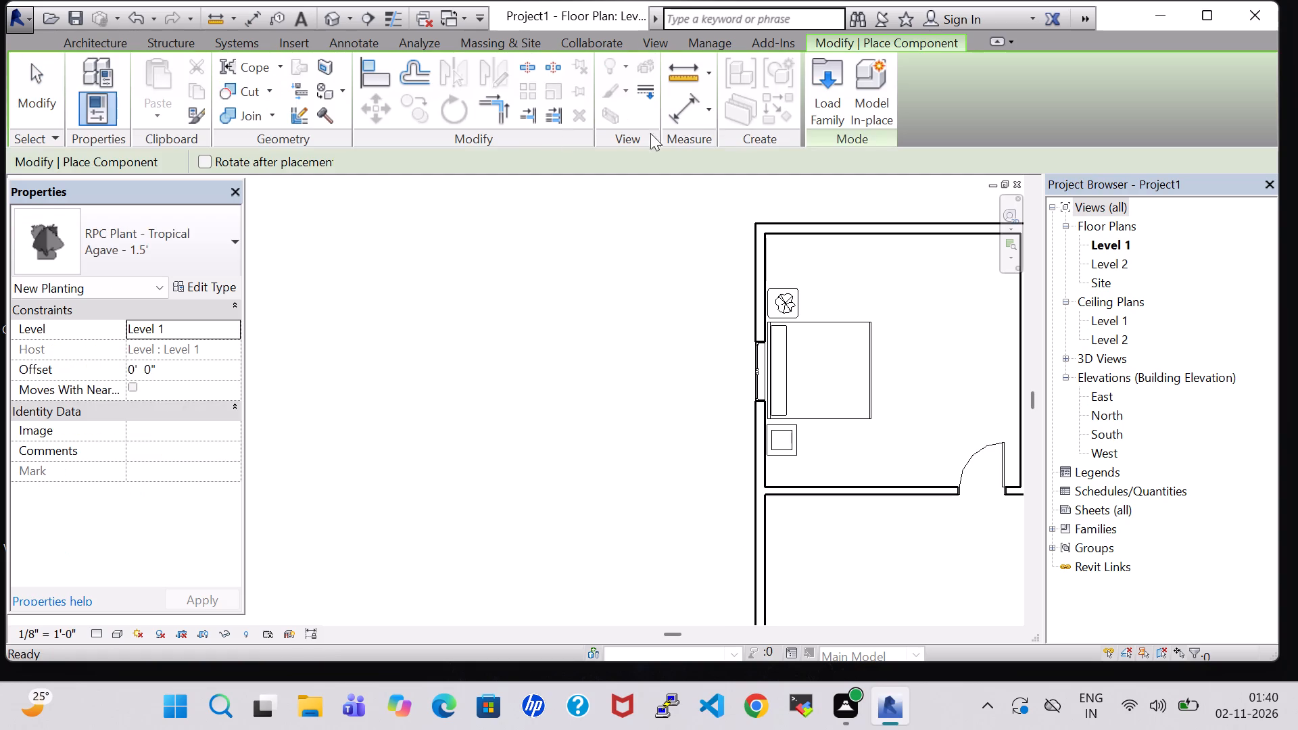
{"action": "left_click", "coordinate": [815, 91]}
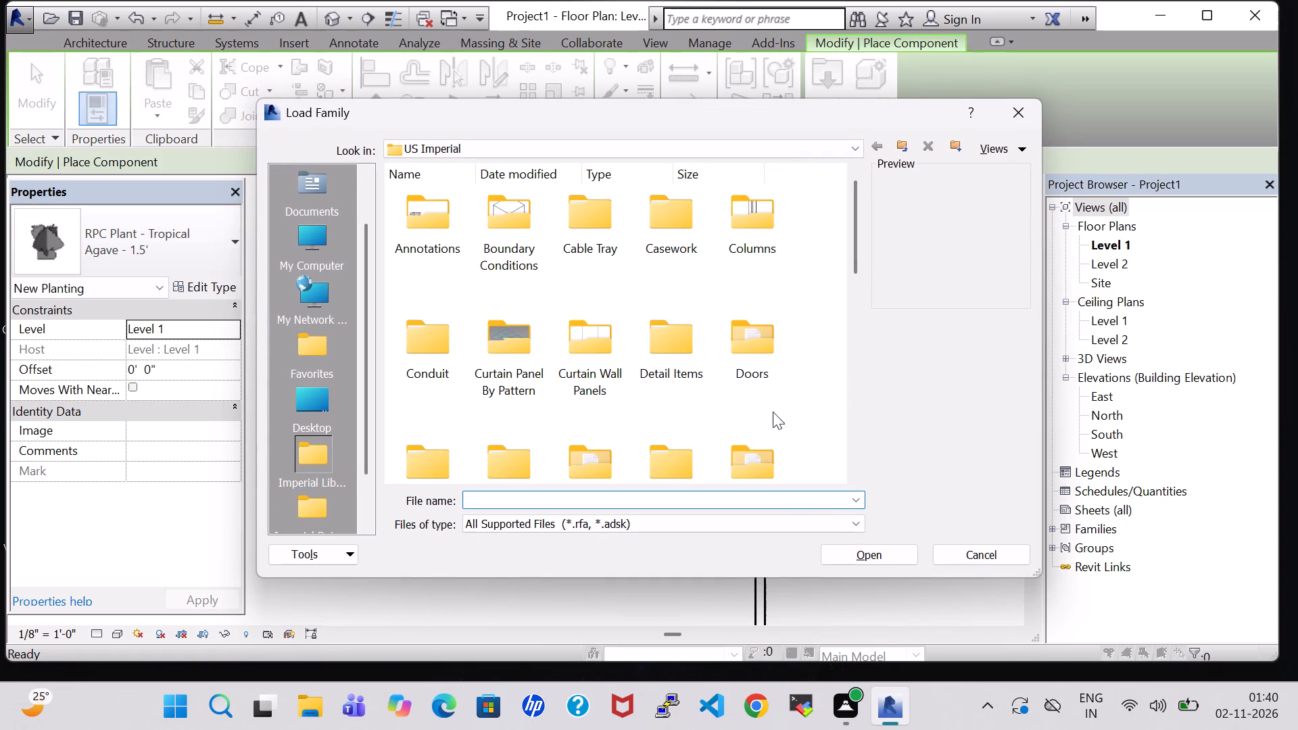
{"action": "double_click", "coordinate": [765, 467]}
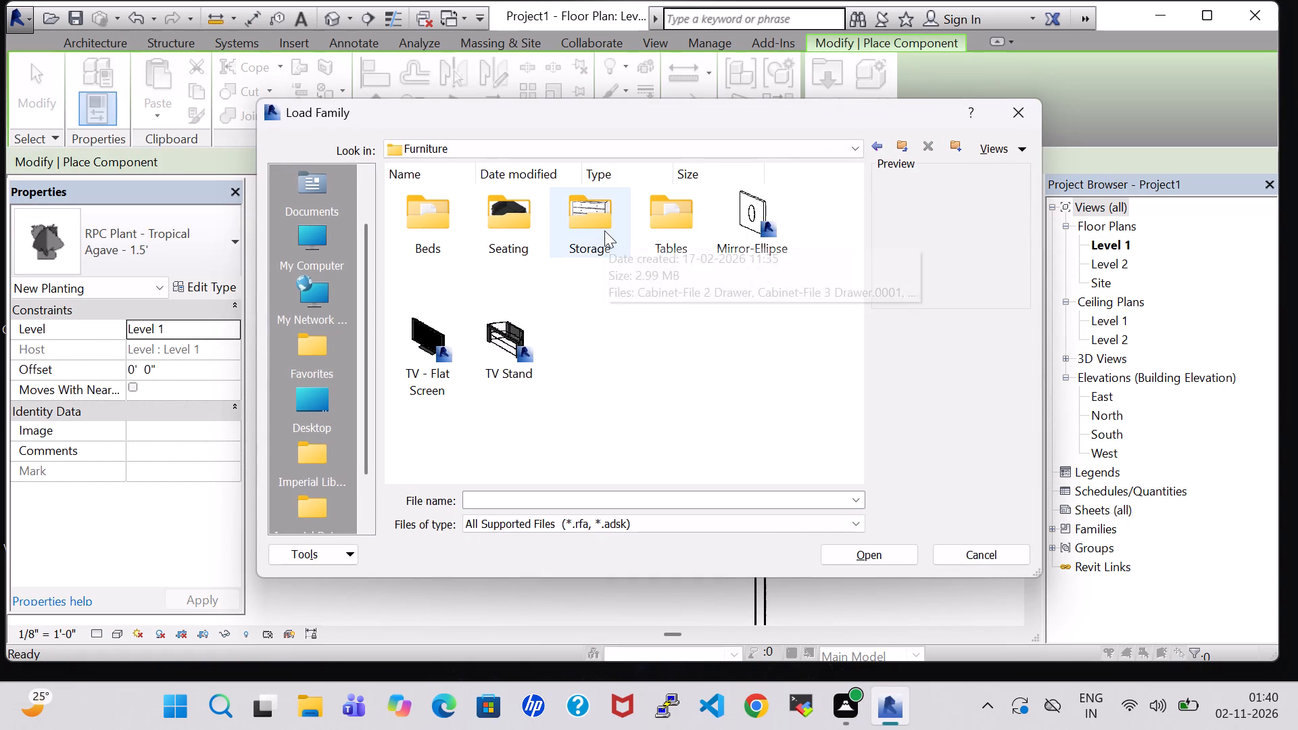
{"action": "double_click", "coordinate": [604, 230]}
{"action": "left_click", "coordinate": [598, 311]}
{"action": "left_click", "coordinate": [606, 355]}
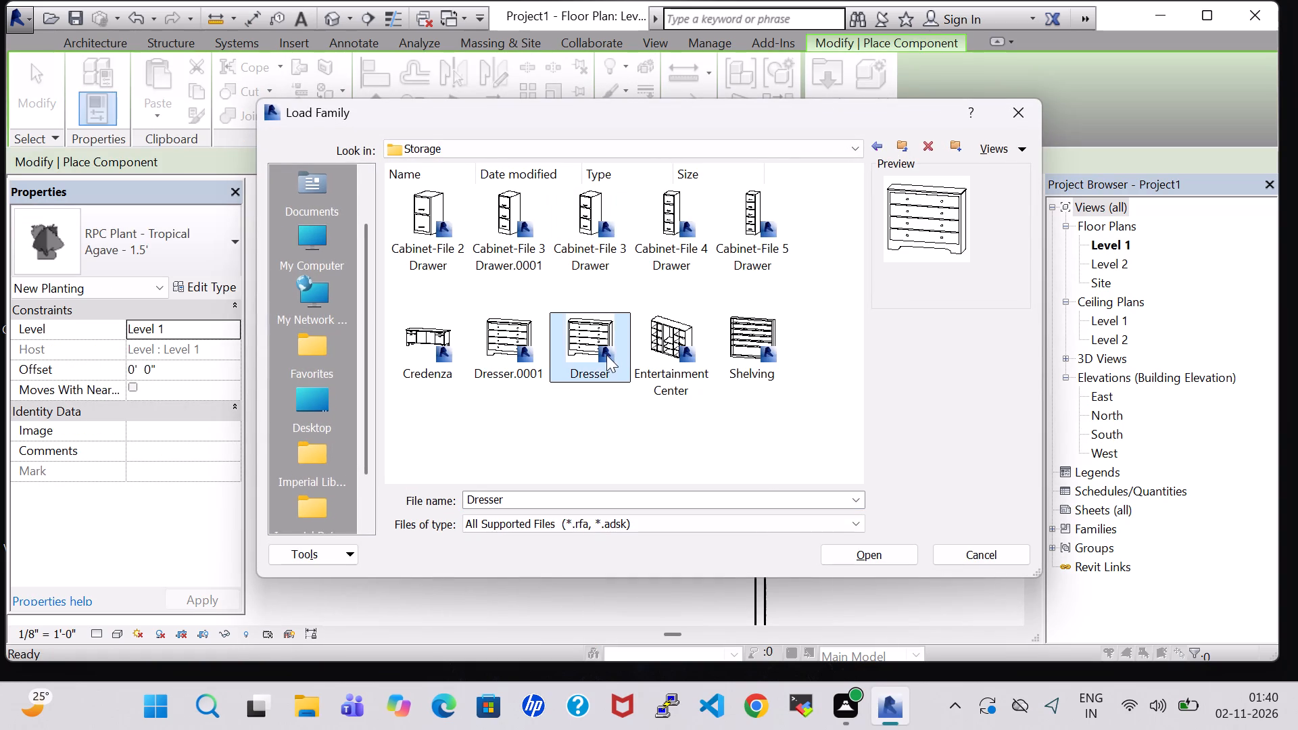
{"action": "left_click", "coordinate": [841, 552]}
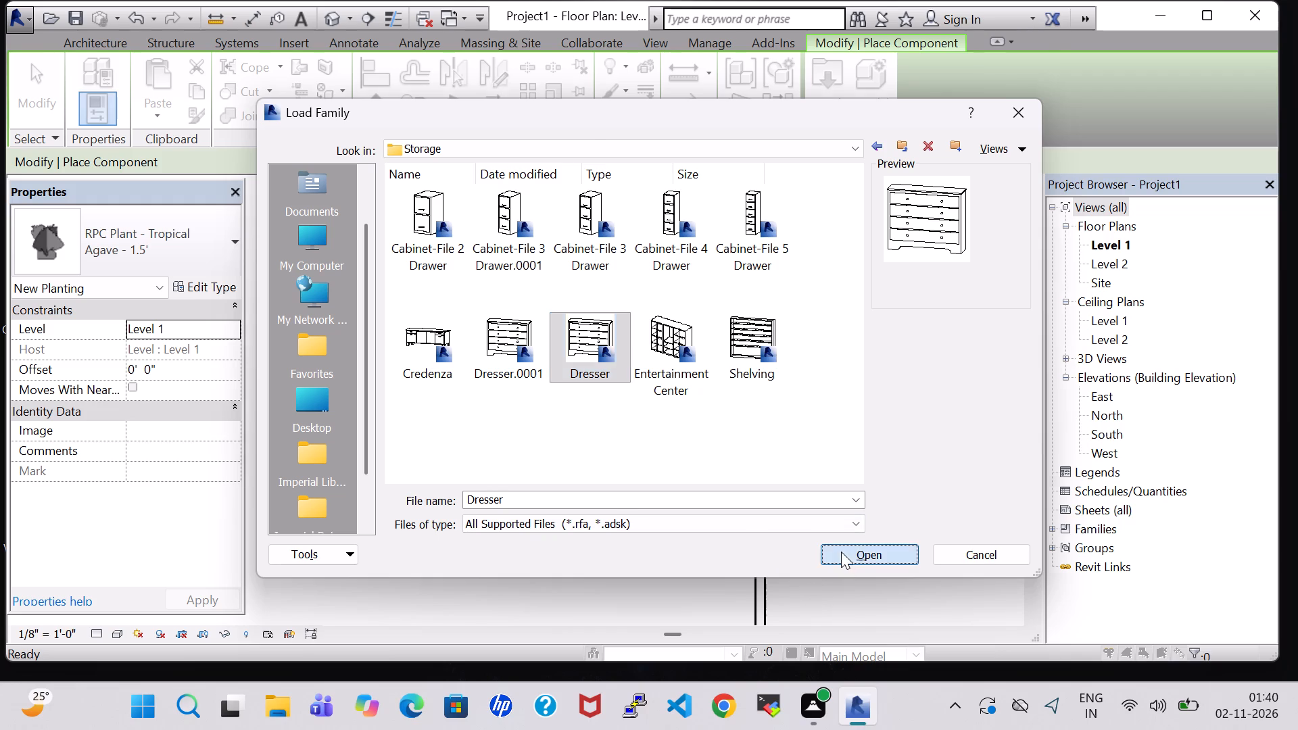
Place a Dresser 48" x 72" x 24" against the bedroom's north wall, about 5' 1" from the east wall.
{"action": "middle_click_drag", "start_coordinate": [924, 319], "coordinate": [825, 381]}
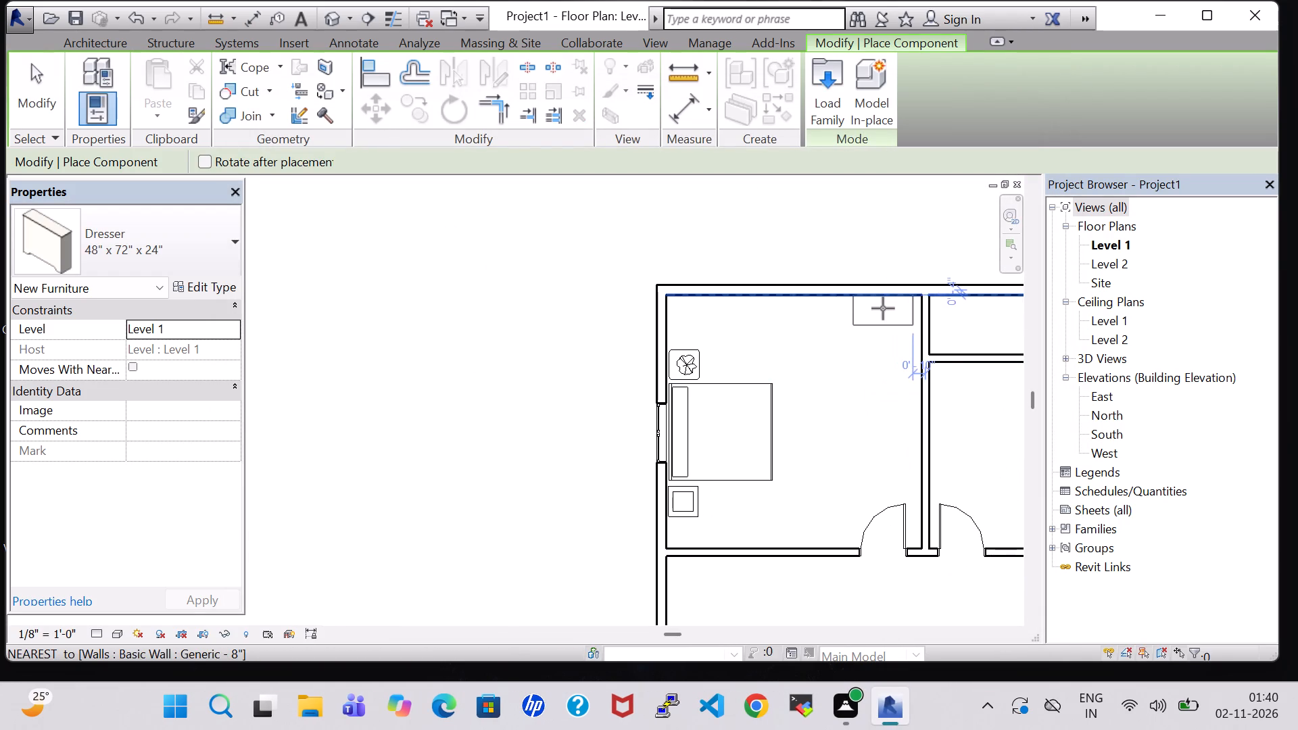
{"action": "left_click", "coordinate": [820, 309]}
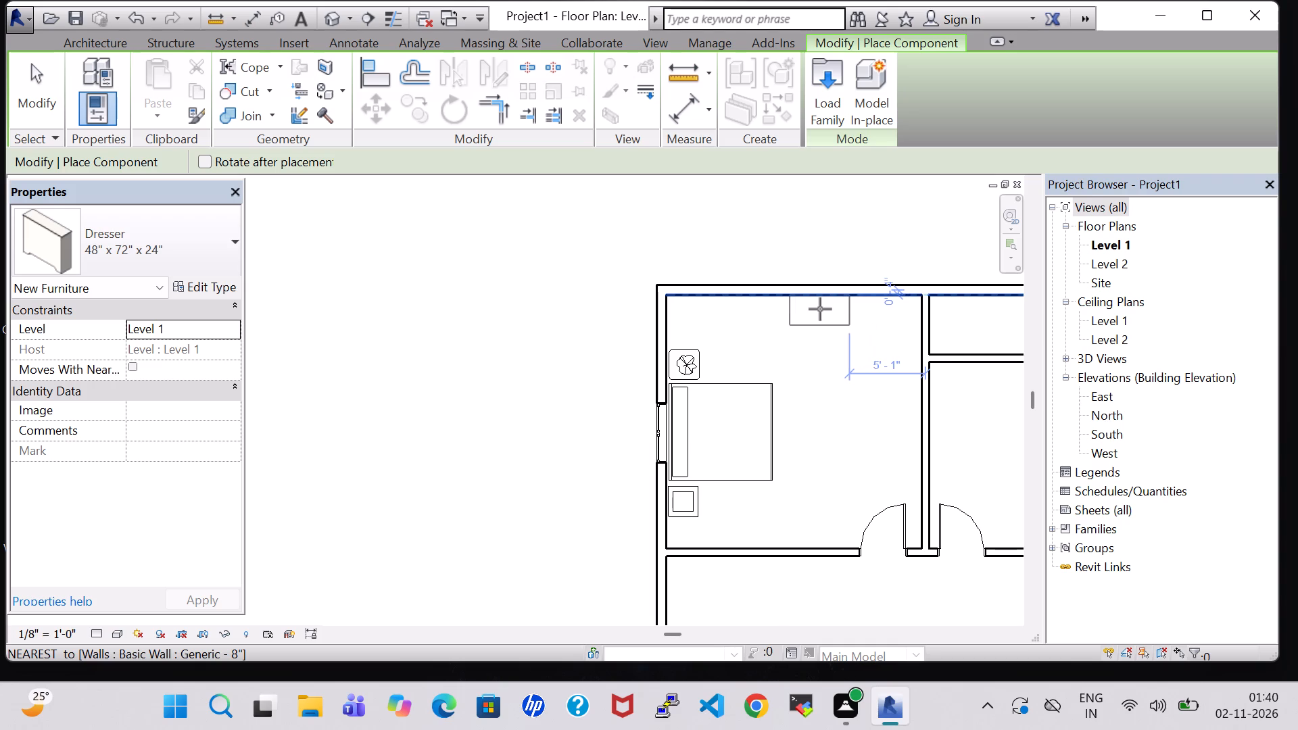
{"action": "key", "text": "Escape"}
{"action": "key", "text": "Escape"}
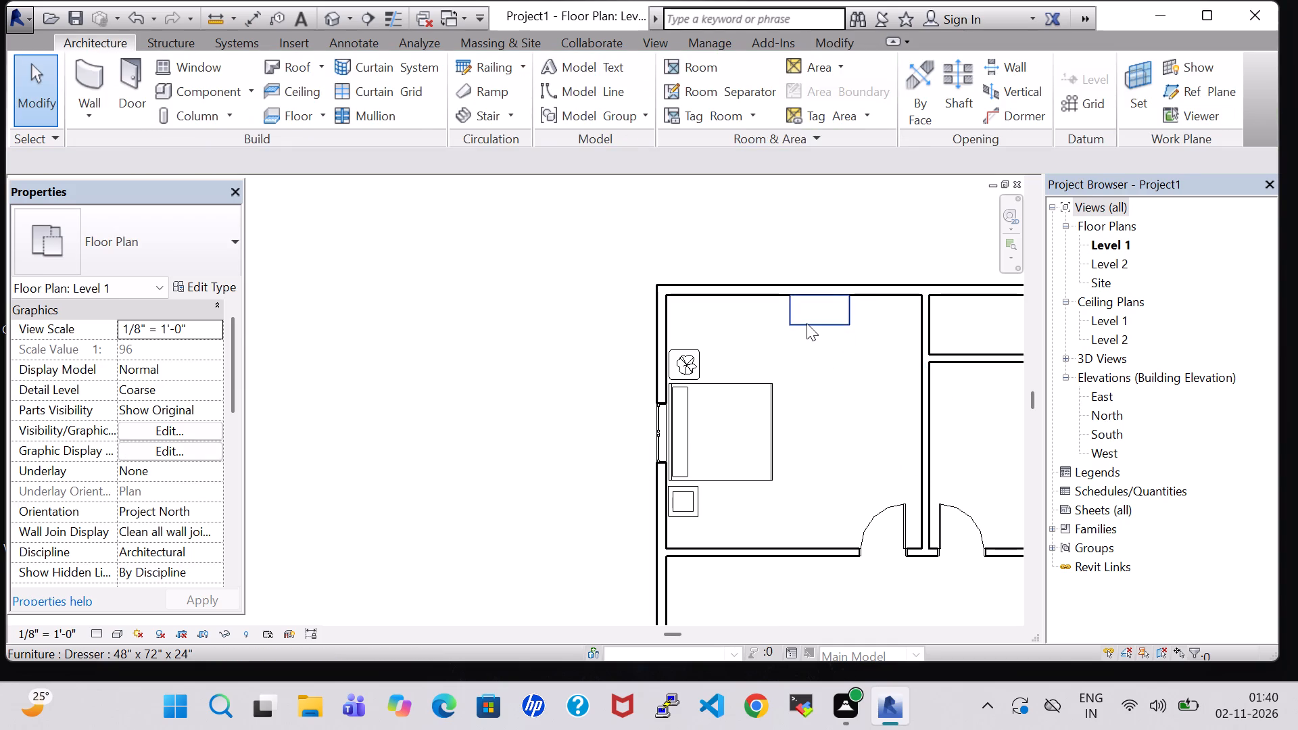
{"action": "left_click", "coordinate": [807, 323]}
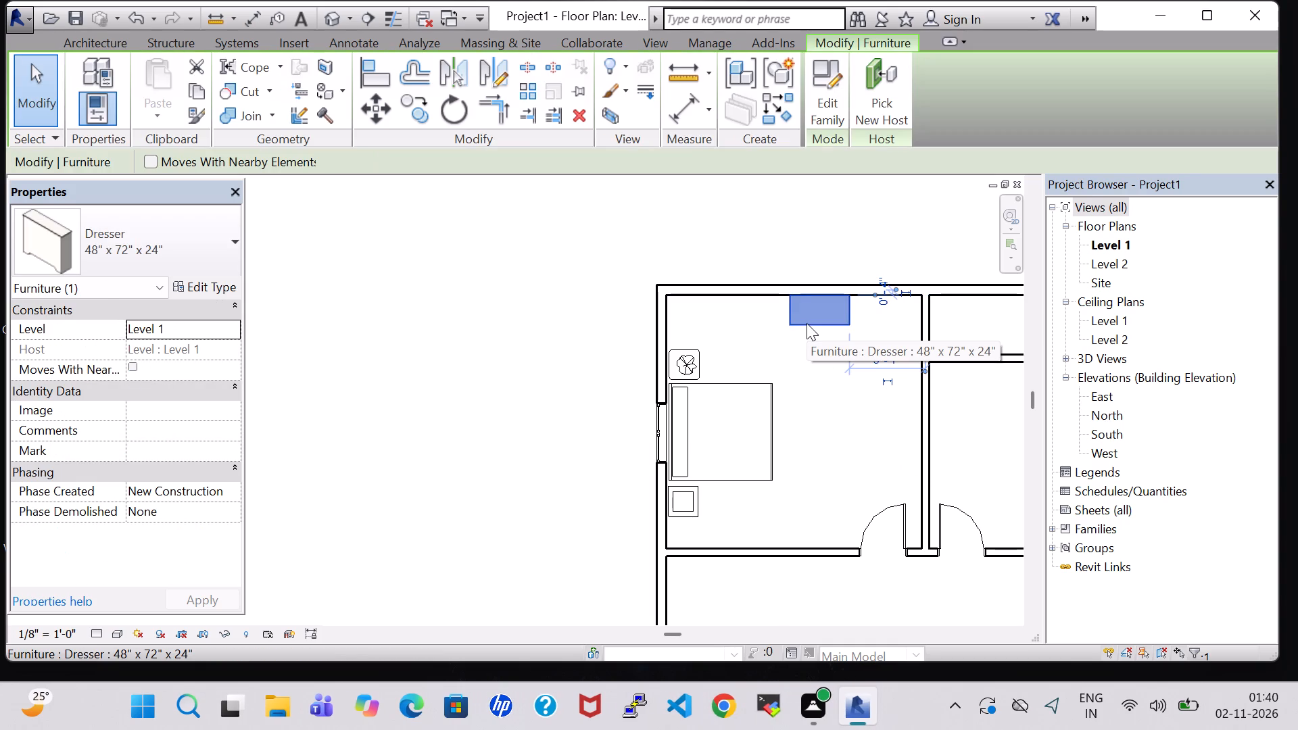
{"action": "left_click", "coordinate": [566, 359]}
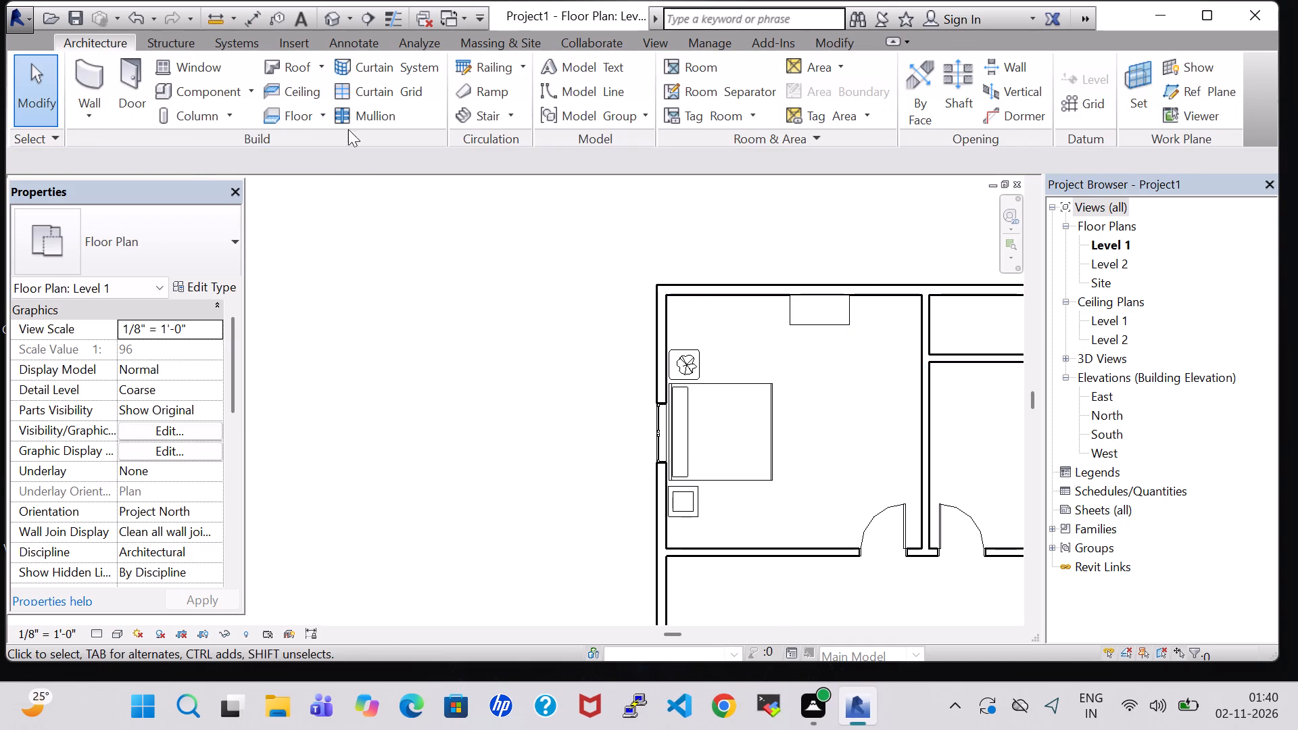
Load the Cabinet-File 2 Drawer family from the Furniture Storage folder of the US Imperial library.
{"action": "left_click", "coordinate": [208, 84]}
{"action": "left_click", "coordinate": [814, 97]}
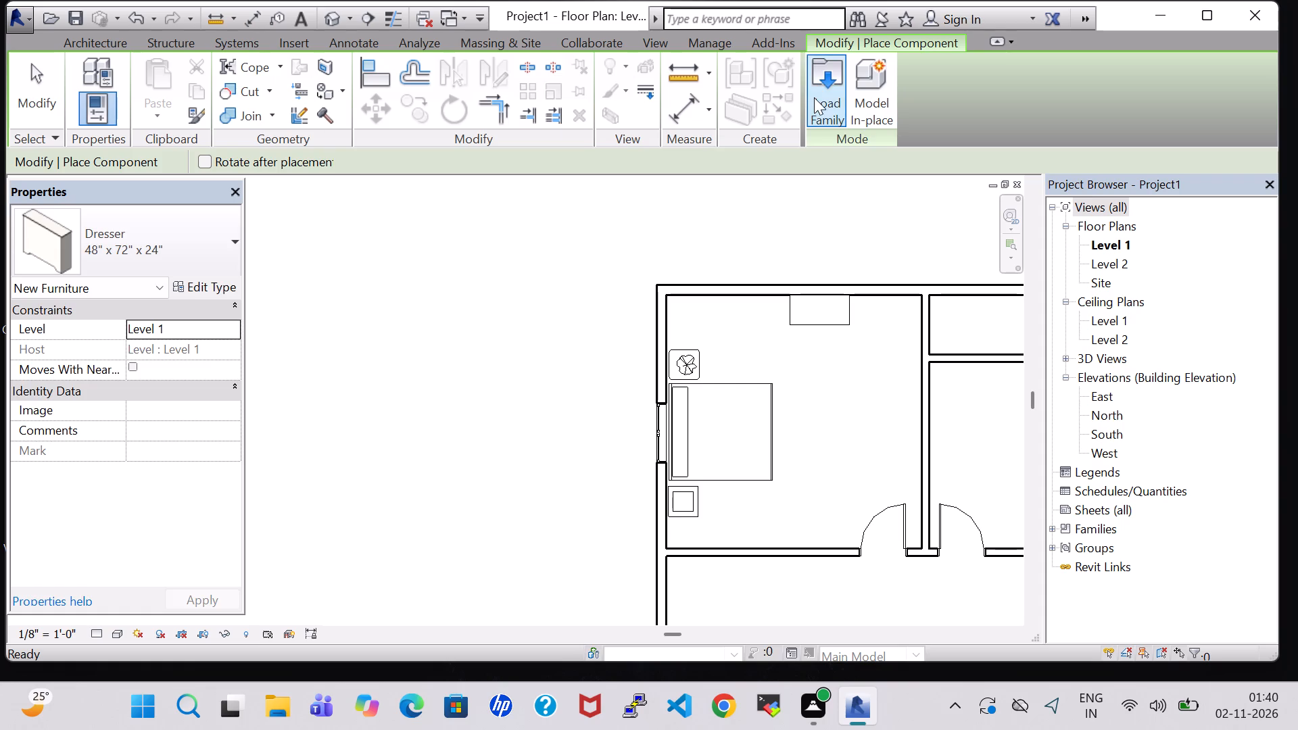
{"action": "double_click", "coordinate": [761, 448]}
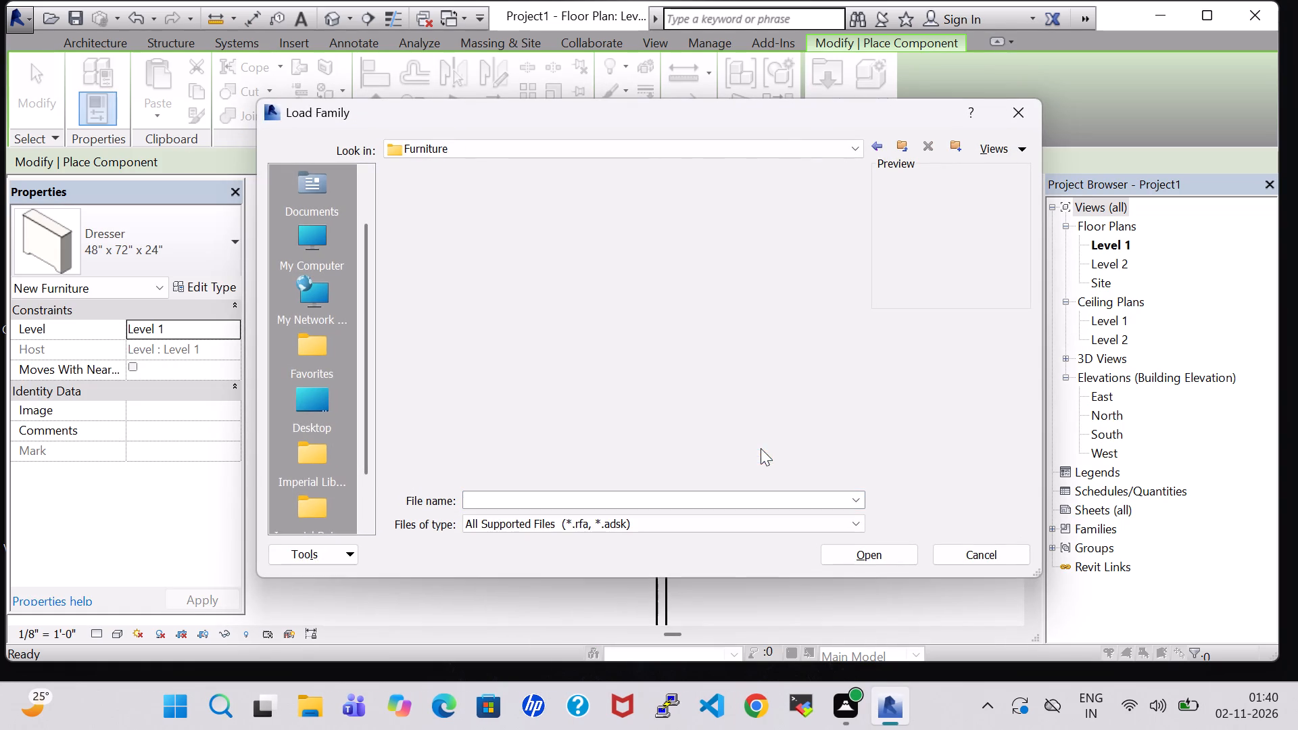
{"action": "double_click", "coordinate": [598, 220]}
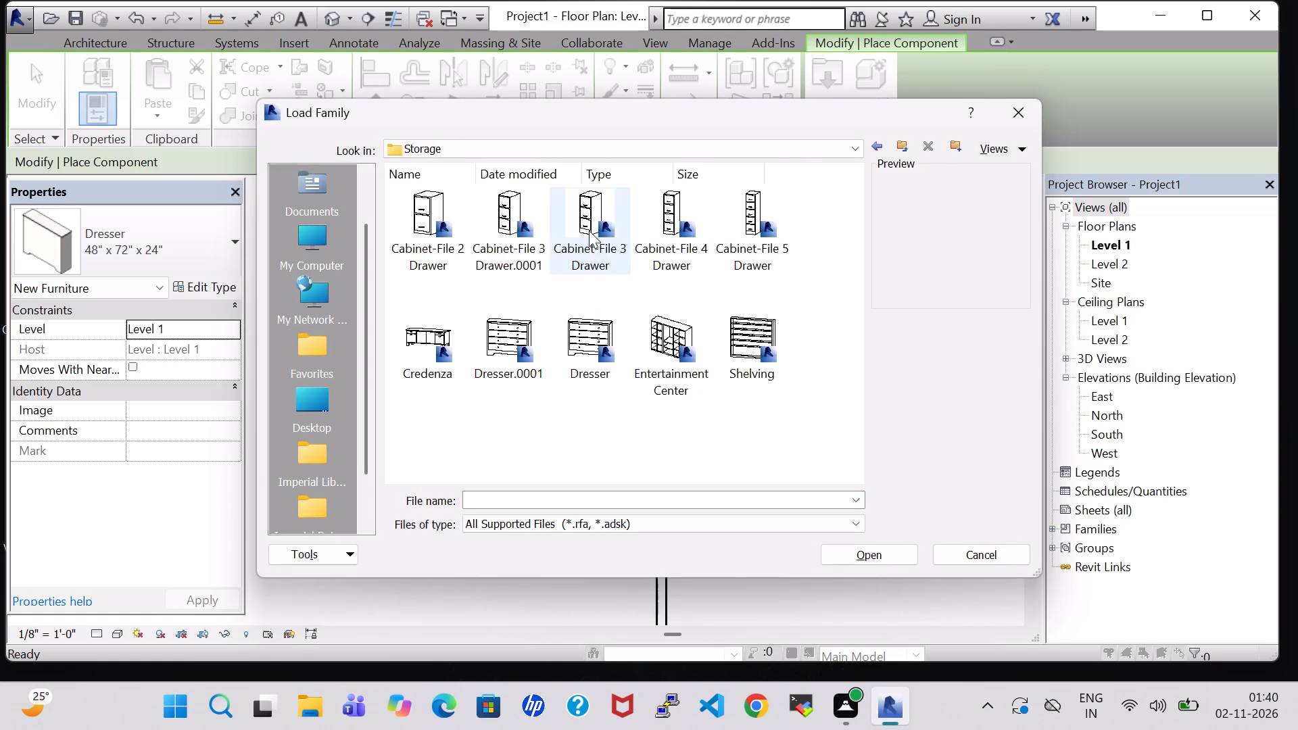
{"action": "left_click", "coordinate": [442, 214]}
{"action": "left_click", "coordinate": [846, 550]}
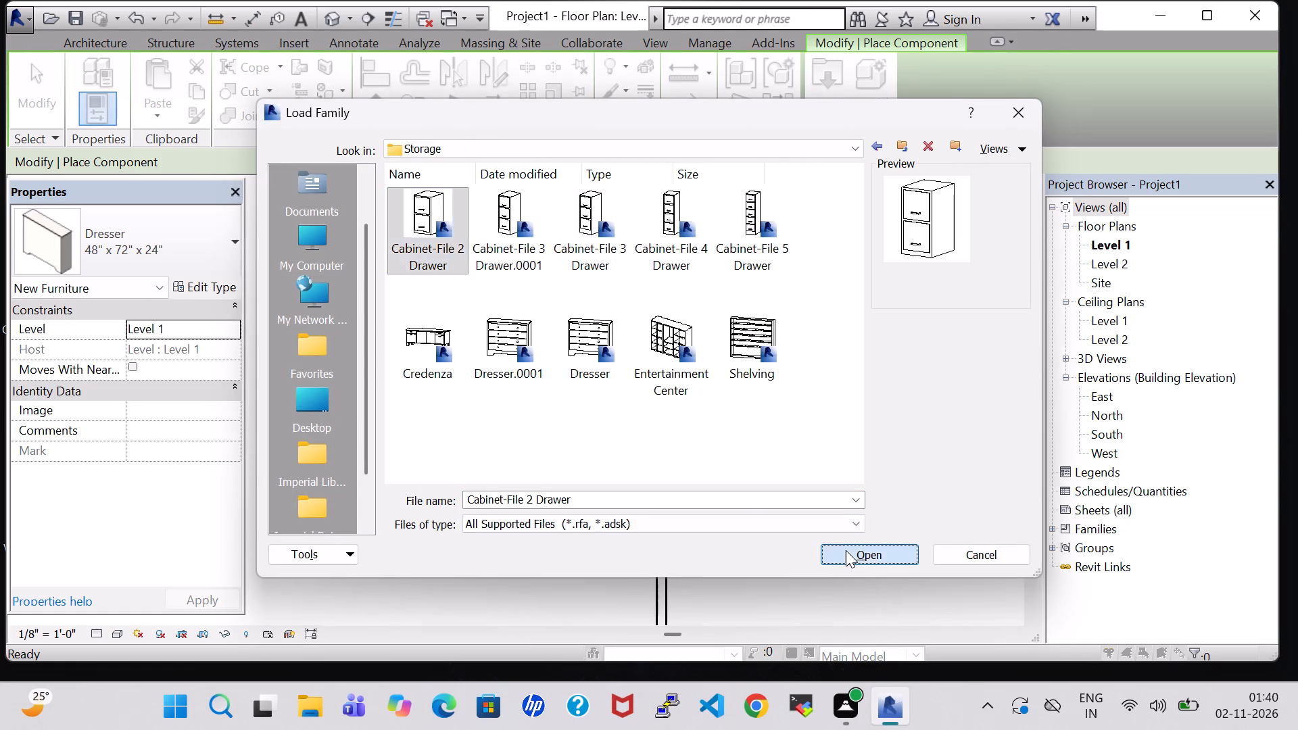
Place a Cabinet-File 2 Drawer 15" x 18" against the bedroom's south wall, about 9' 5" from the west wall.
{"action": "key", "text": "space"}
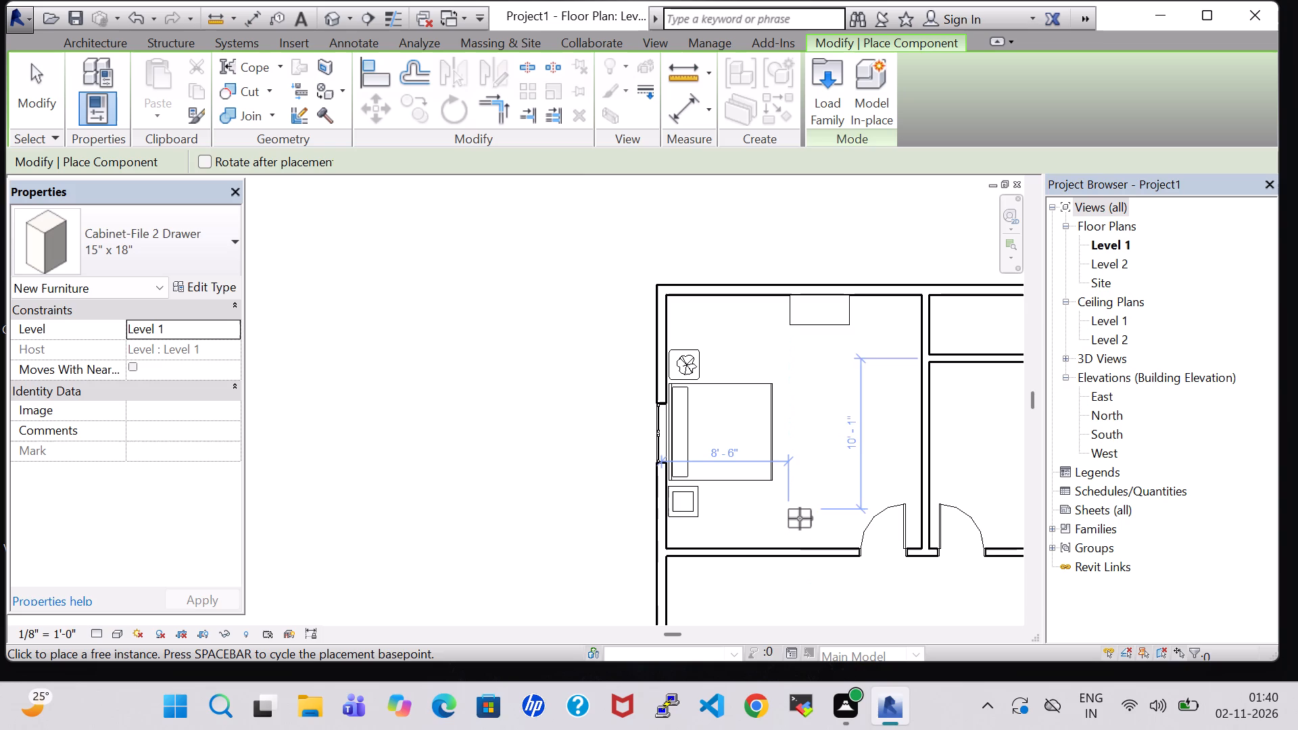
{"action": "key", "text": "space"}
{"action": "scroll", "coordinate": [800, 518], "scroll_direction": "up", "scroll_amount": 3}
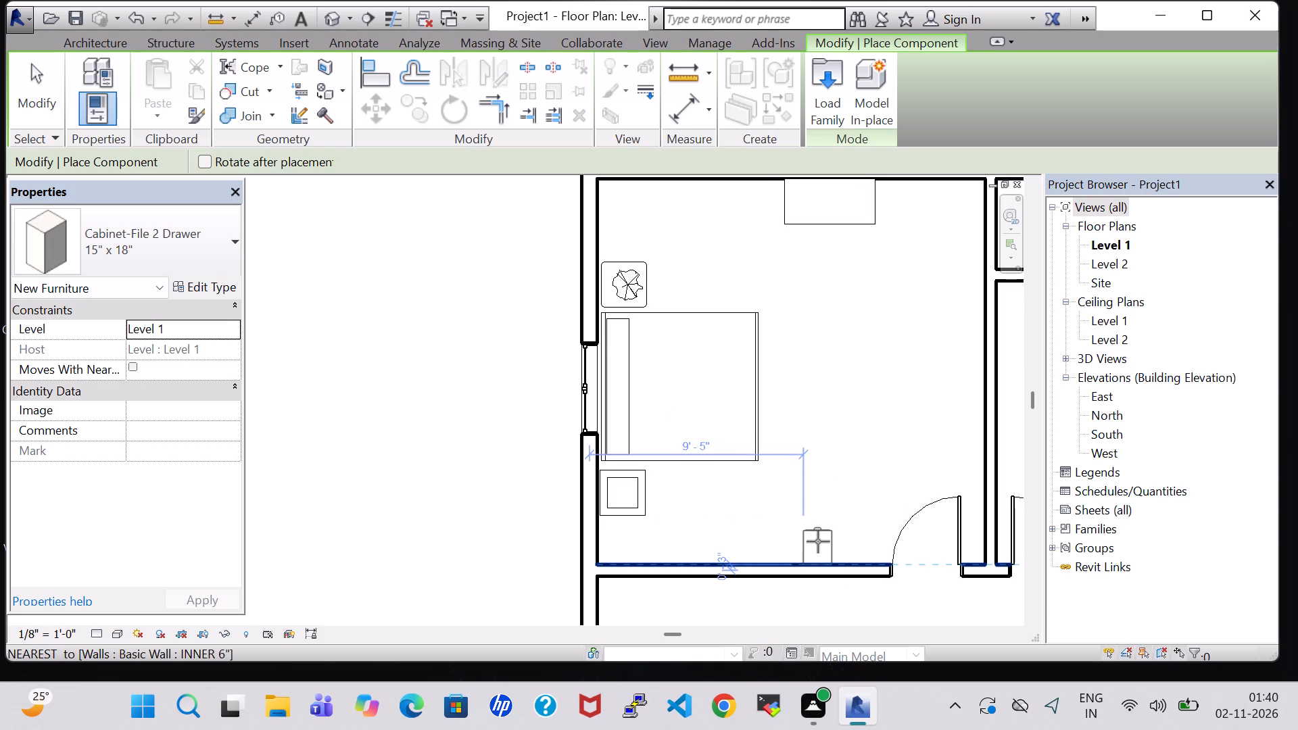
{"action": "left_click", "coordinate": [818, 541]}
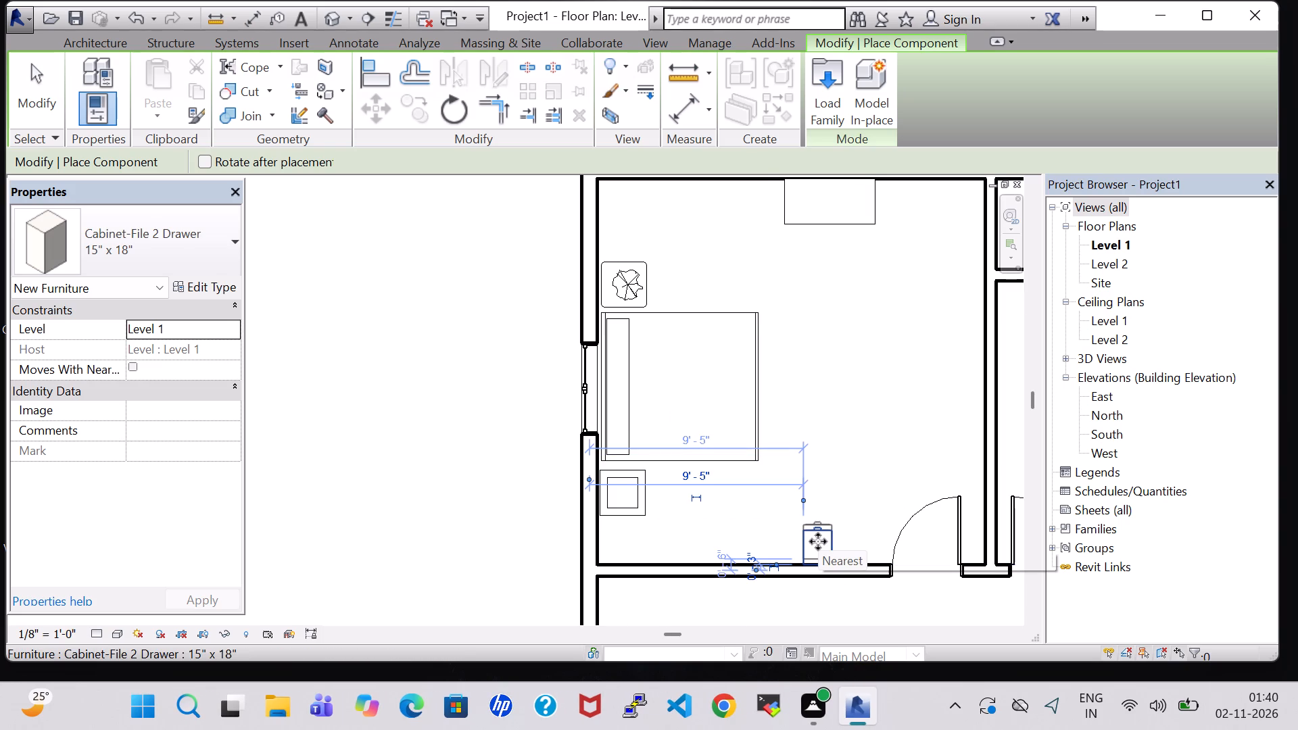
{"action": "key", "text": "Escape"}
{"action": "key", "text": "Escape"}
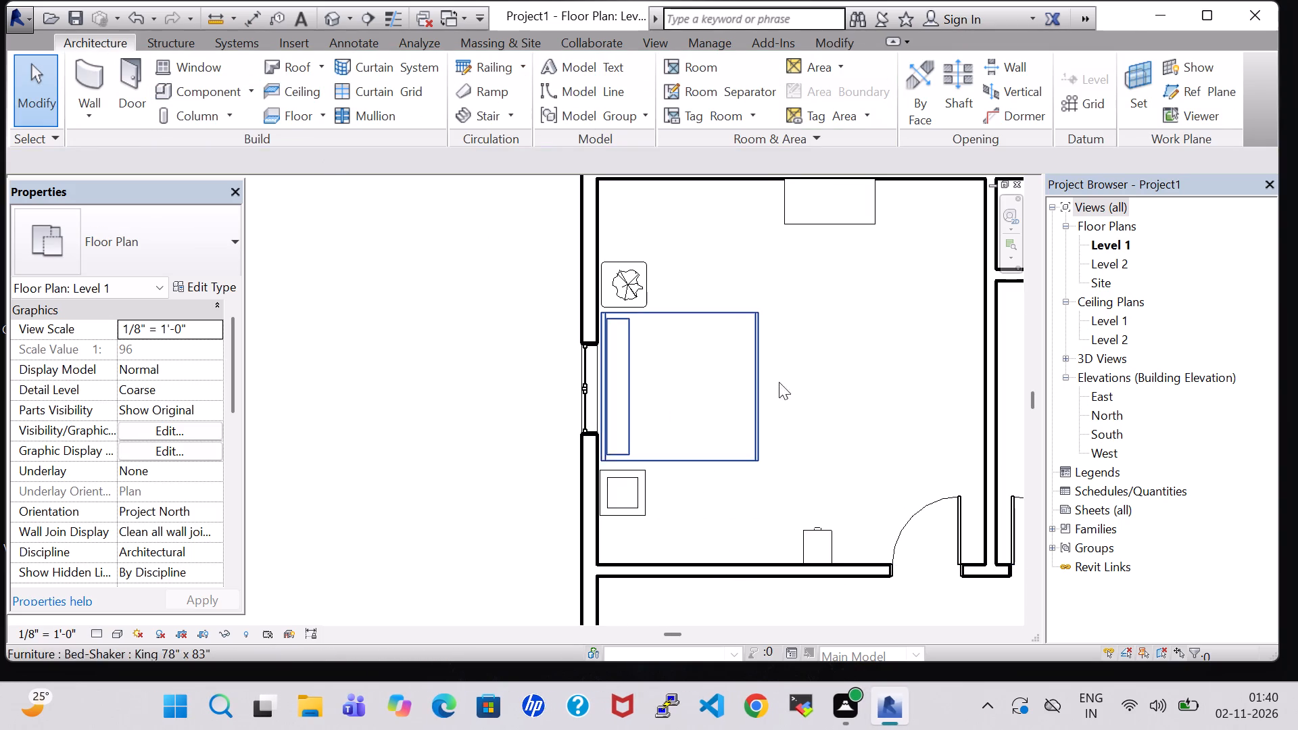
Nudge the file cabinet one increment north, away from the south wall.
{"action": "left_click", "coordinate": [832, 531]}
{"action": "key", "text": "Up"}
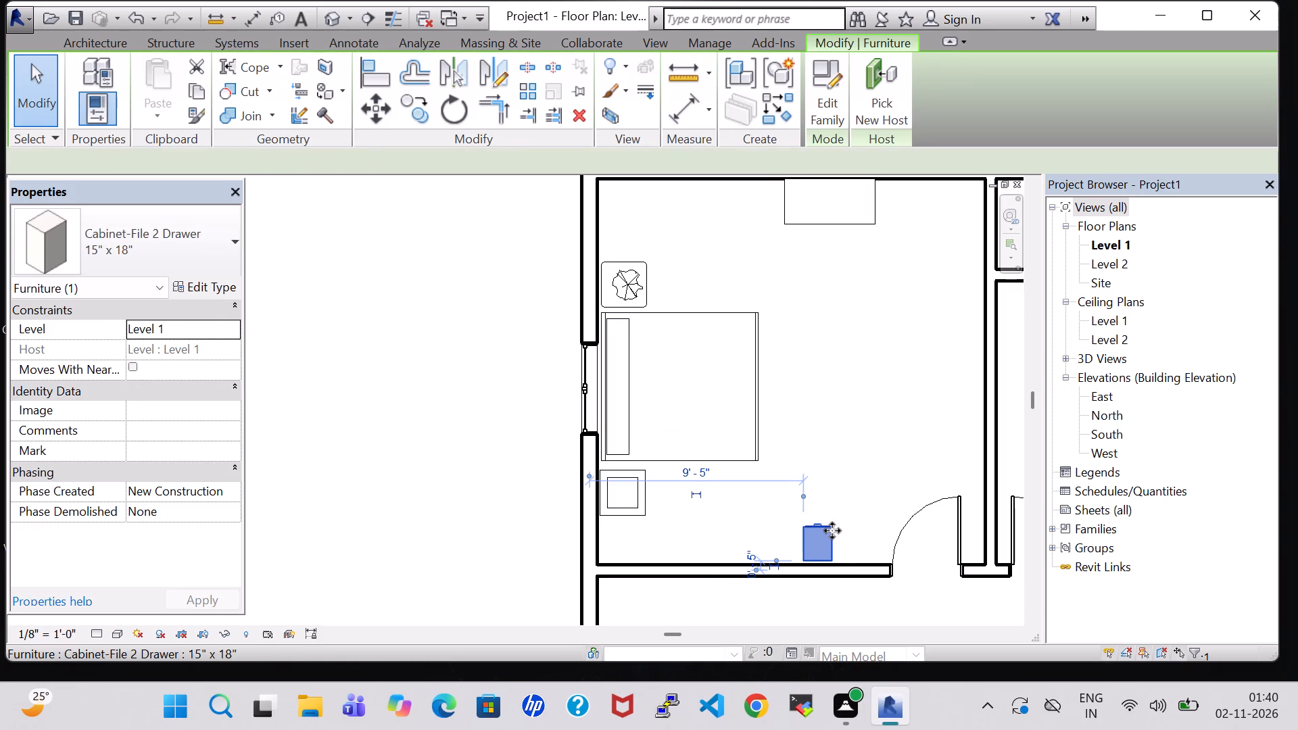
{"action": "left_click", "coordinate": [773, 349]}
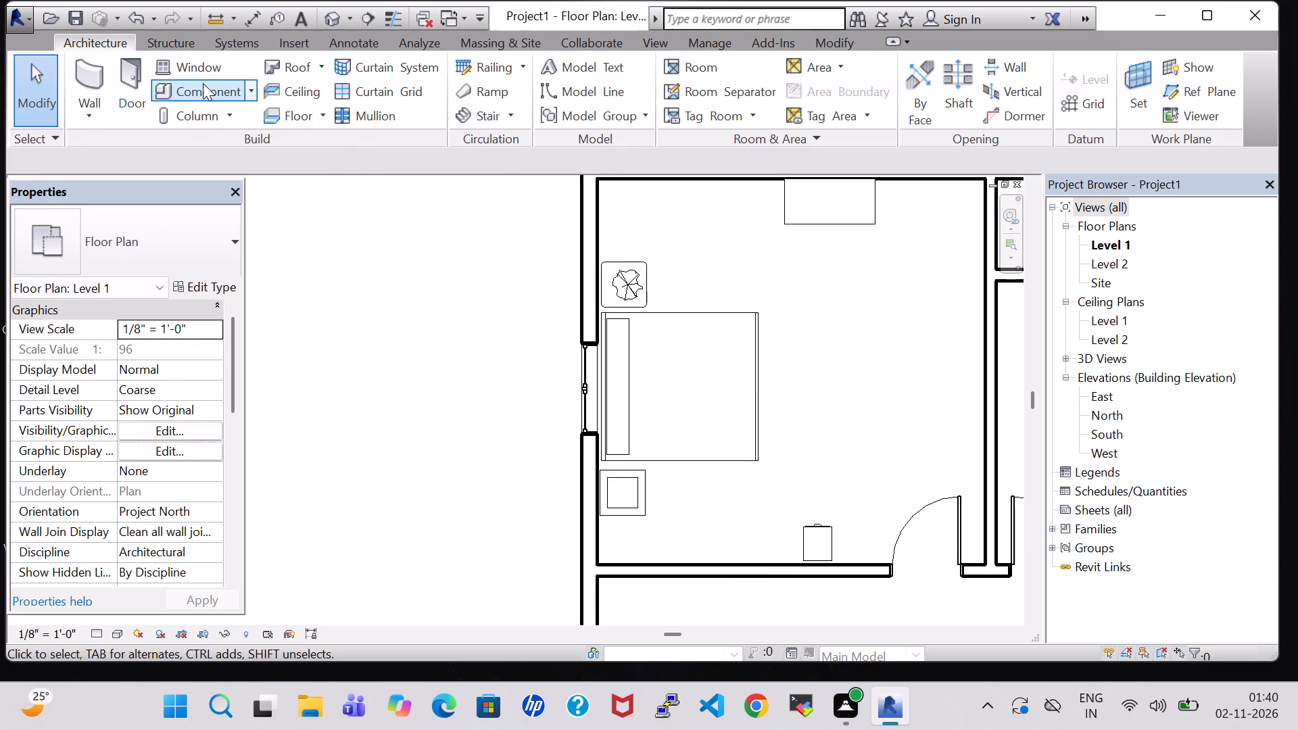
Load the Mirror-Ellipse family from the Furniture folder of the US Imperial library.
{"action": "left_click", "coordinate": [203, 84]}
{"action": "double_click", "coordinate": [836, 73]}
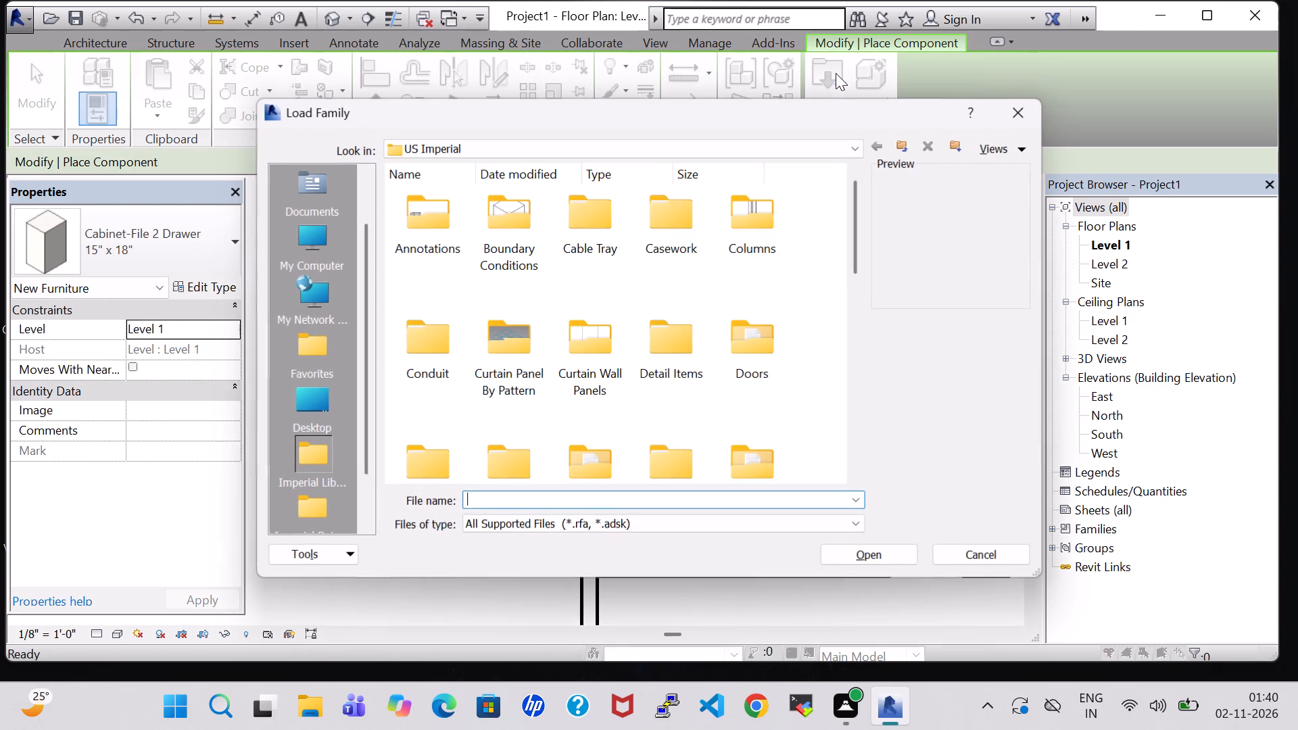
{"action": "double_click", "coordinate": [760, 462]}
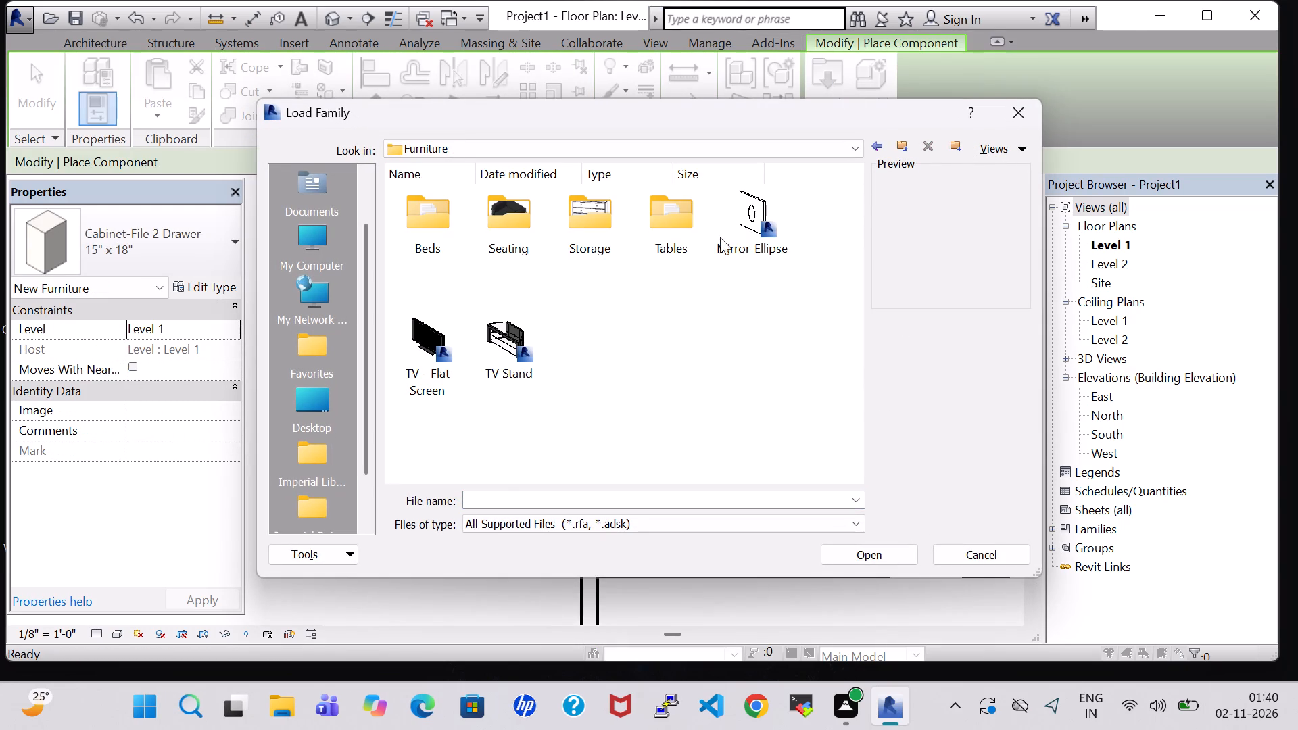
{"action": "left_click", "coordinate": [722, 224]}
{"action": "left_click", "coordinate": [847, 554]}
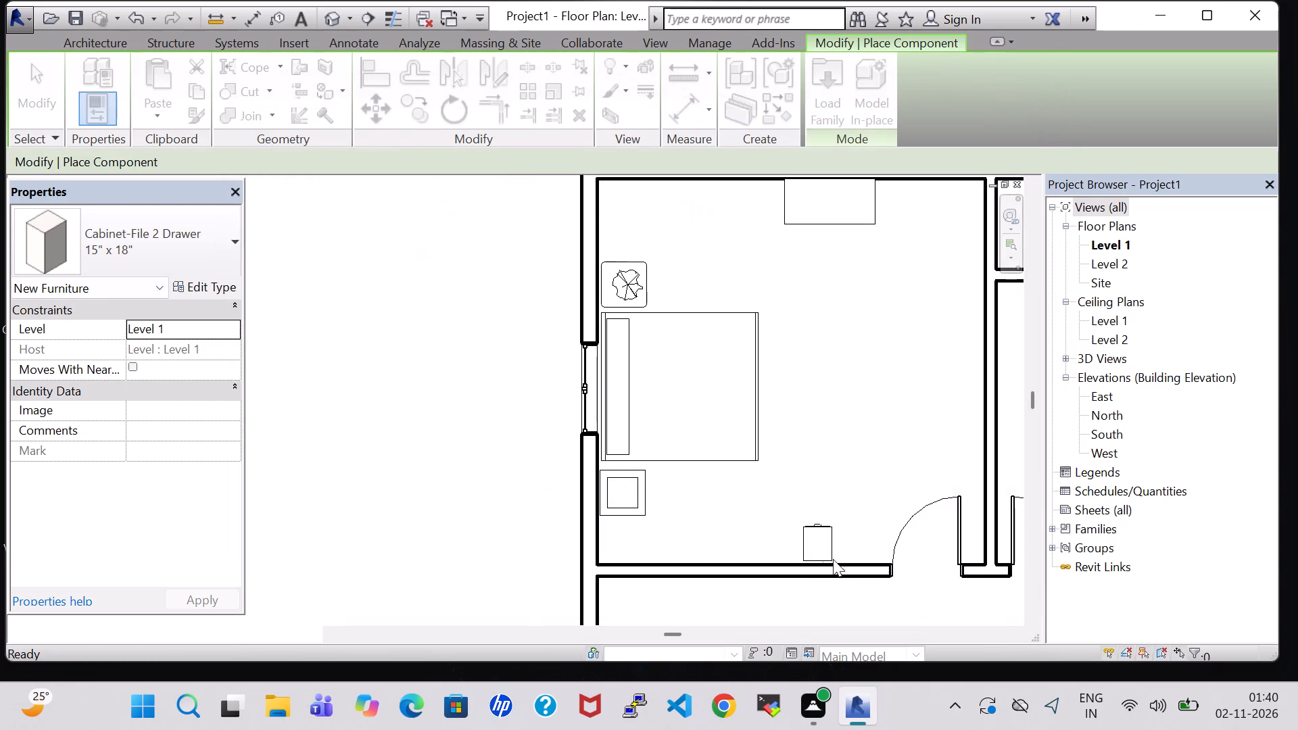
Place a Mirror-Ellipse 24" x 48" on the bedroom's south wall, directly behind the file cabinet.
{"action": "scroll", "coordinate": [813, 564], "scroll_direction": "up", "scroll_amount": 7}
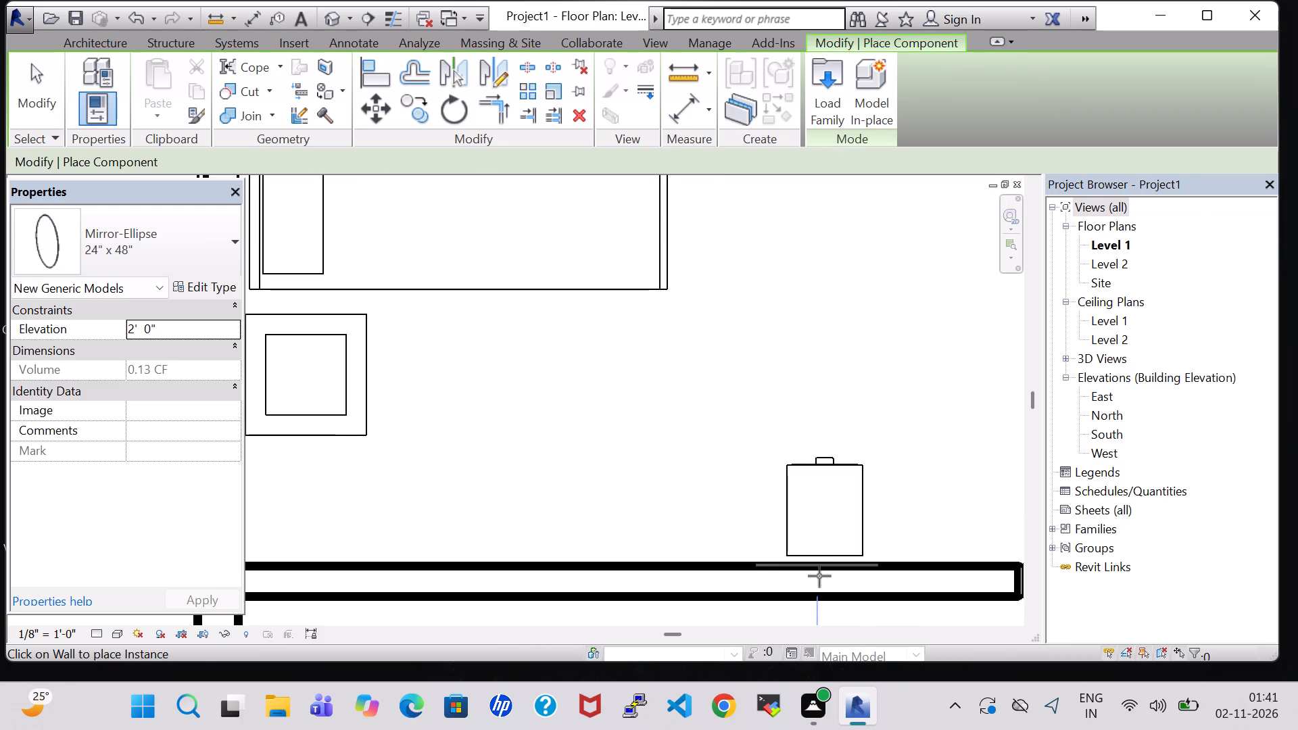
{"action": "scroll", "coordinate": [819, 576], "scroll_direction": "up", "scroll_amount": 8}
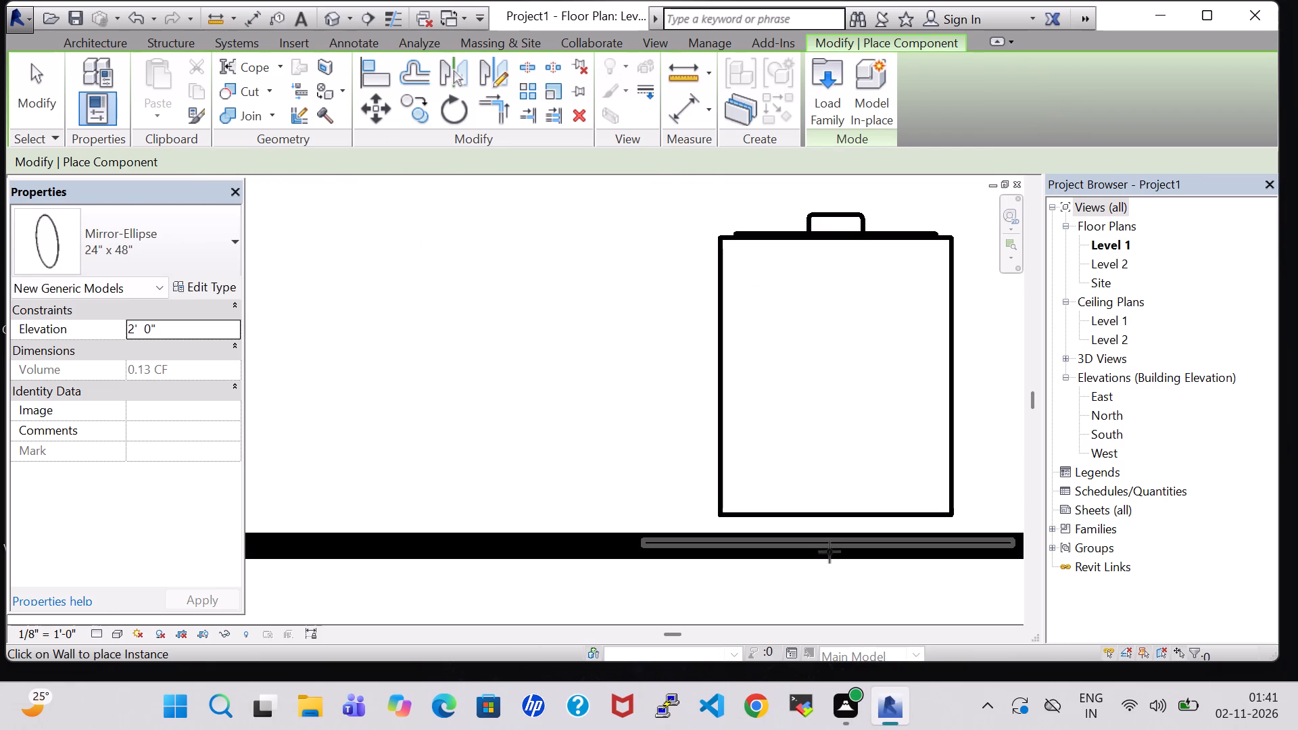
{"action": "left_click", "coordinate": [830, 550]}
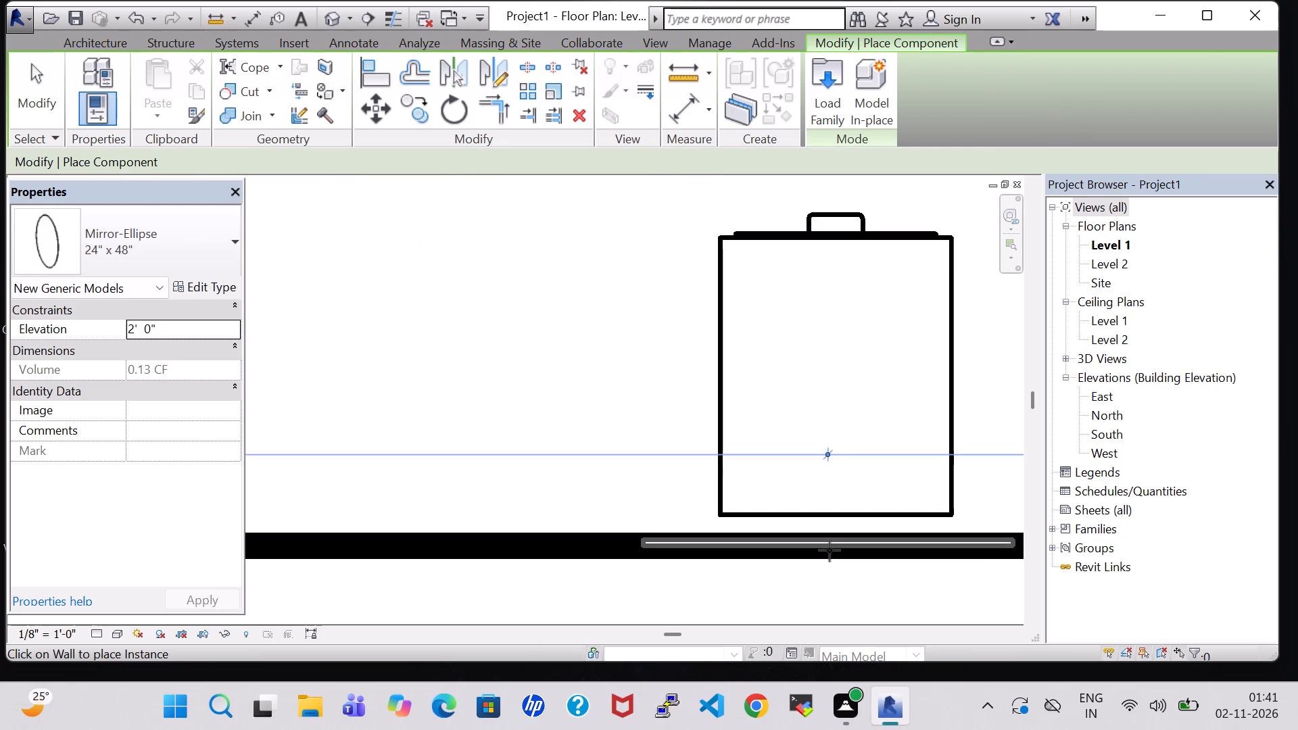
{"action": "key", "text": "Escape"}
{"action": "key", "text": "Escape"}
Nudge the file cabinet four increments south toward the wall with the mirror.
{"action": "left_click", "coordinate": [821, 517]}
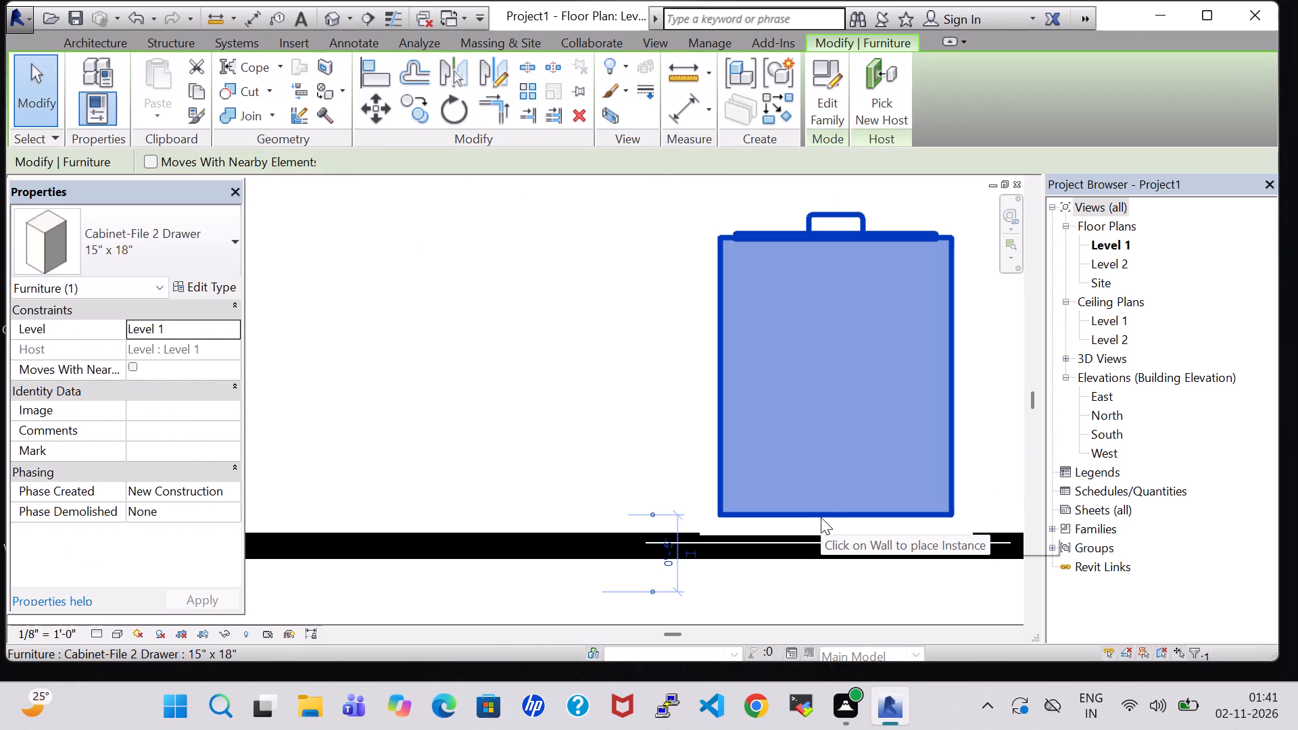
{"action": "key", "text": "Down"}
{"action": "key", "text": "Down"}
{"action": "key", "text": "Down"}
{"action": "key", "text": "Down"}
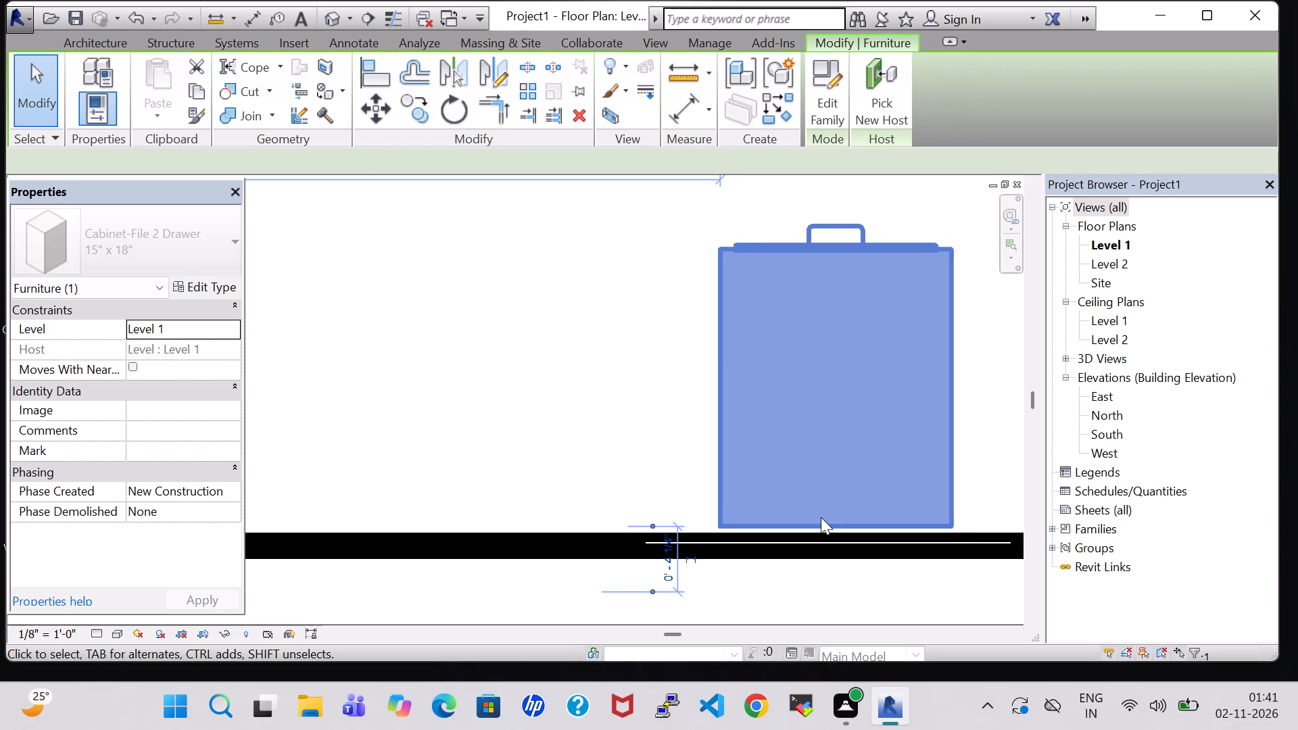
{"action": "left_click", "coordinate": [639, 460]}
Nudge the elliptical mirror behind the file cabinet one increment east and set its elevation to 3' 0".
{"action": "left_click", "coordinate": [700, 539]}
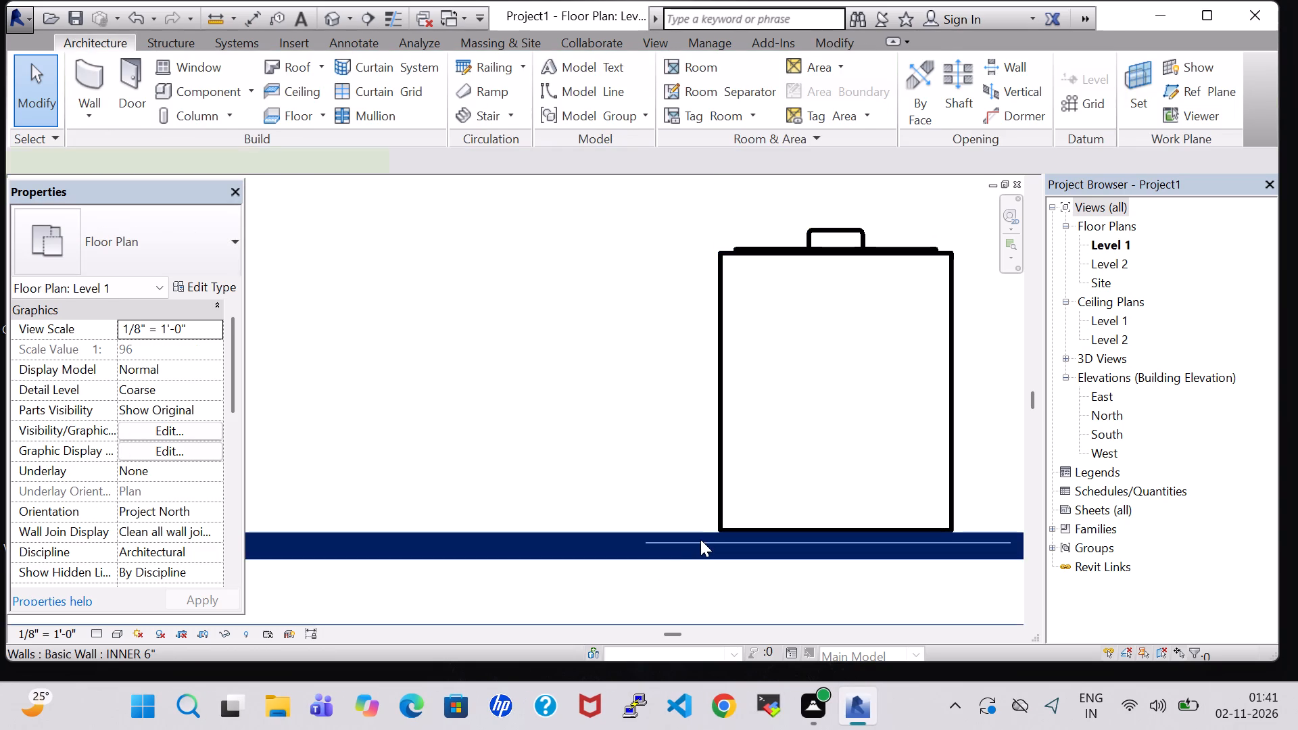
{"action": "left_click", "coordinate": [629, 479]}
{"action": "left_click", "coordinate": [670, 539]}
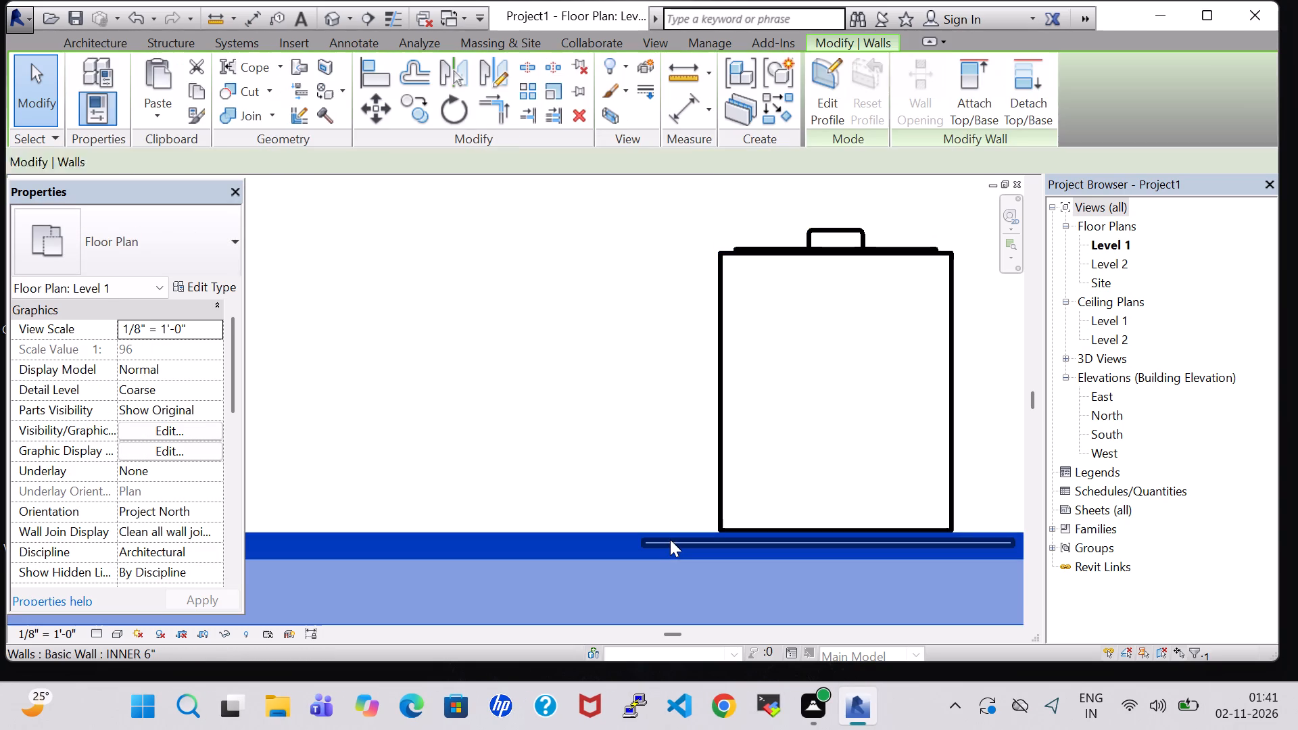
{"action": "left_click", "coordinate": [644, 485]}
{"action": "left_click", "coordinate": [660, 543]}
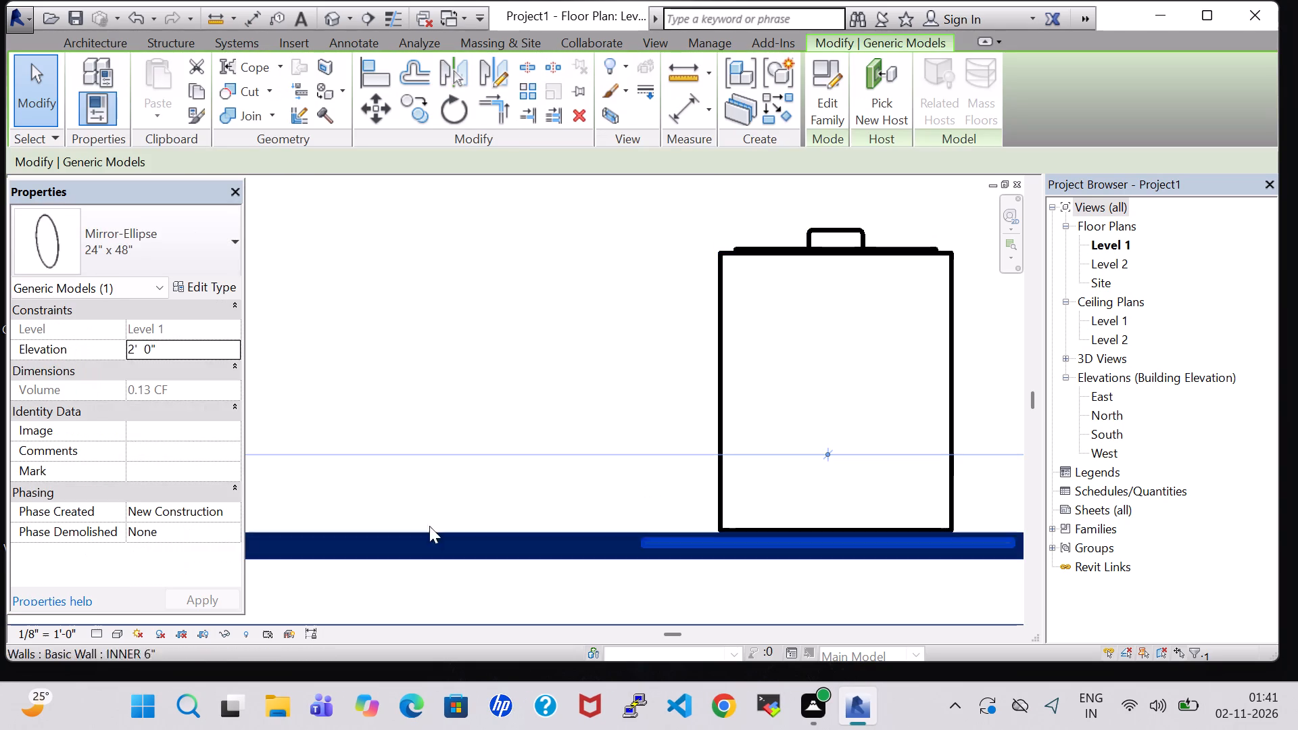
{"action": "left_click", "coordinate": [137, 352]}
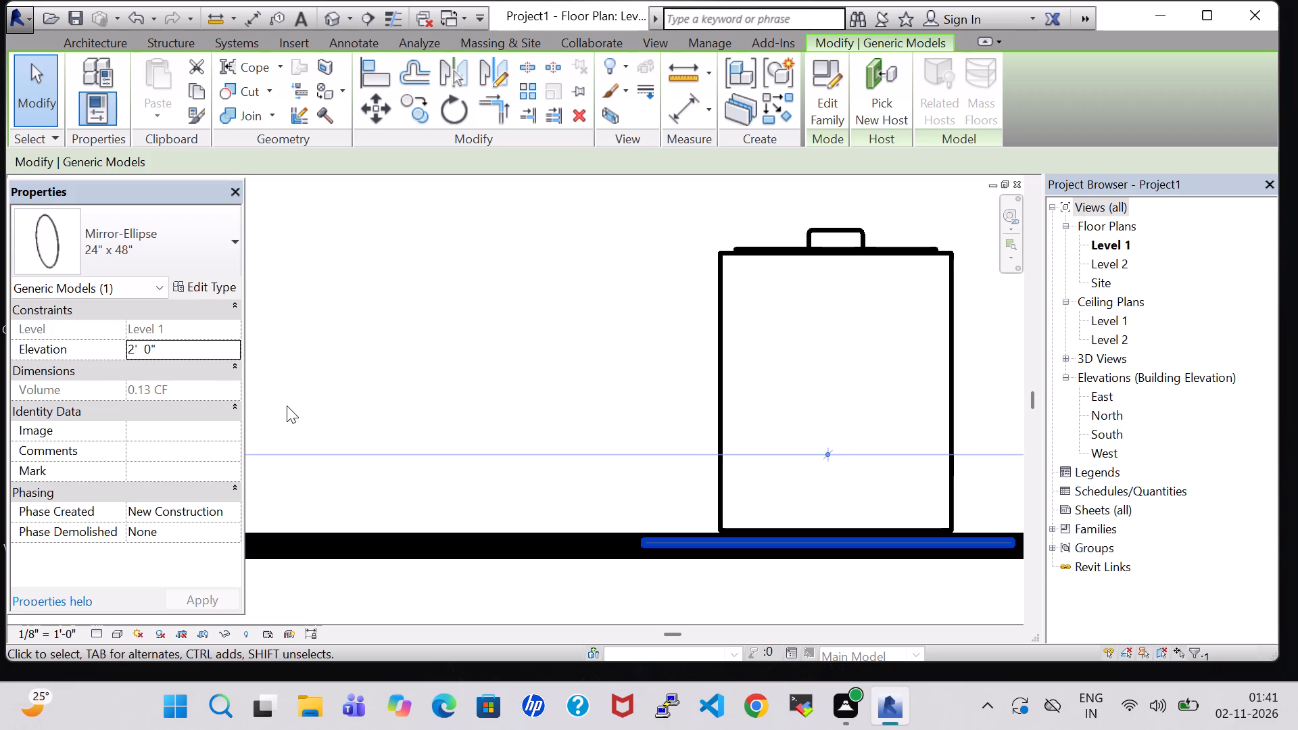
{"action": "key", "text": "Right"}
{"action": "left_click", "coordinate": [134, 350]}
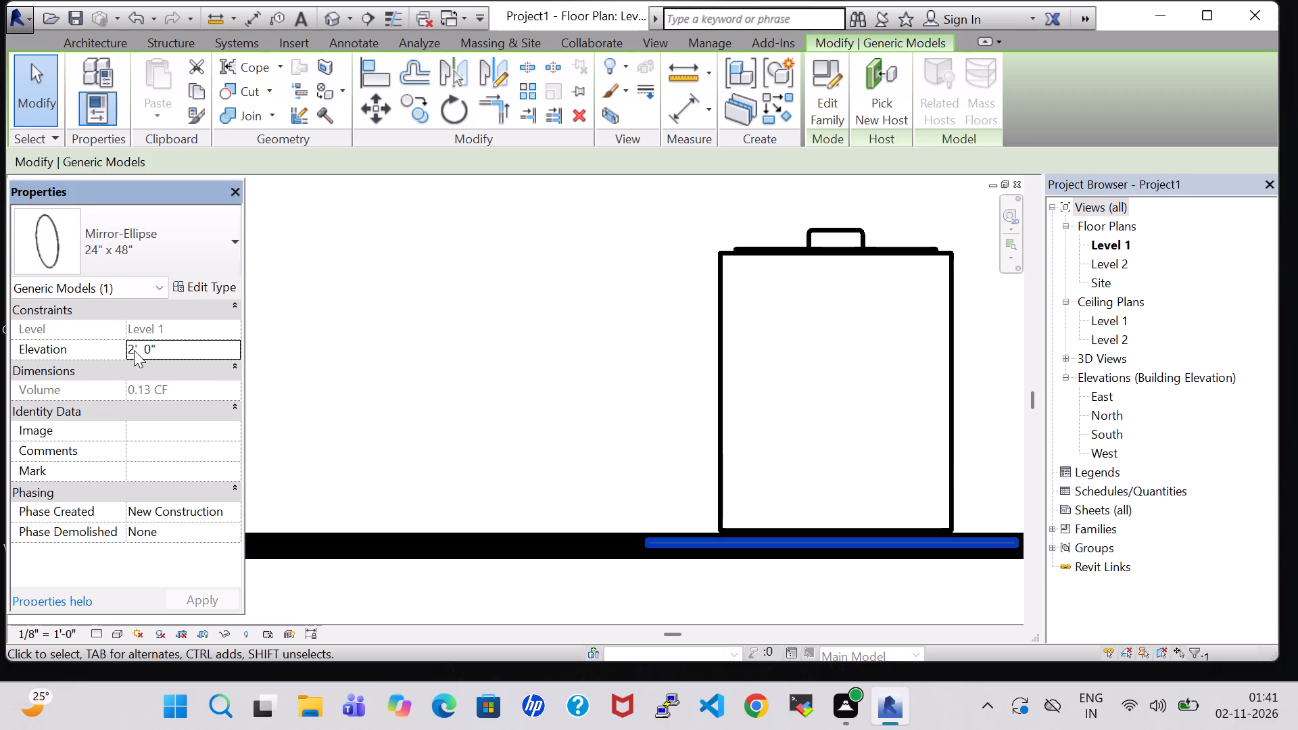
{"action": "left_click", "coordinate": [134, 350]}
{"action": "key", "text": "BackSpace"}
{"action": "key", "text": "3"}
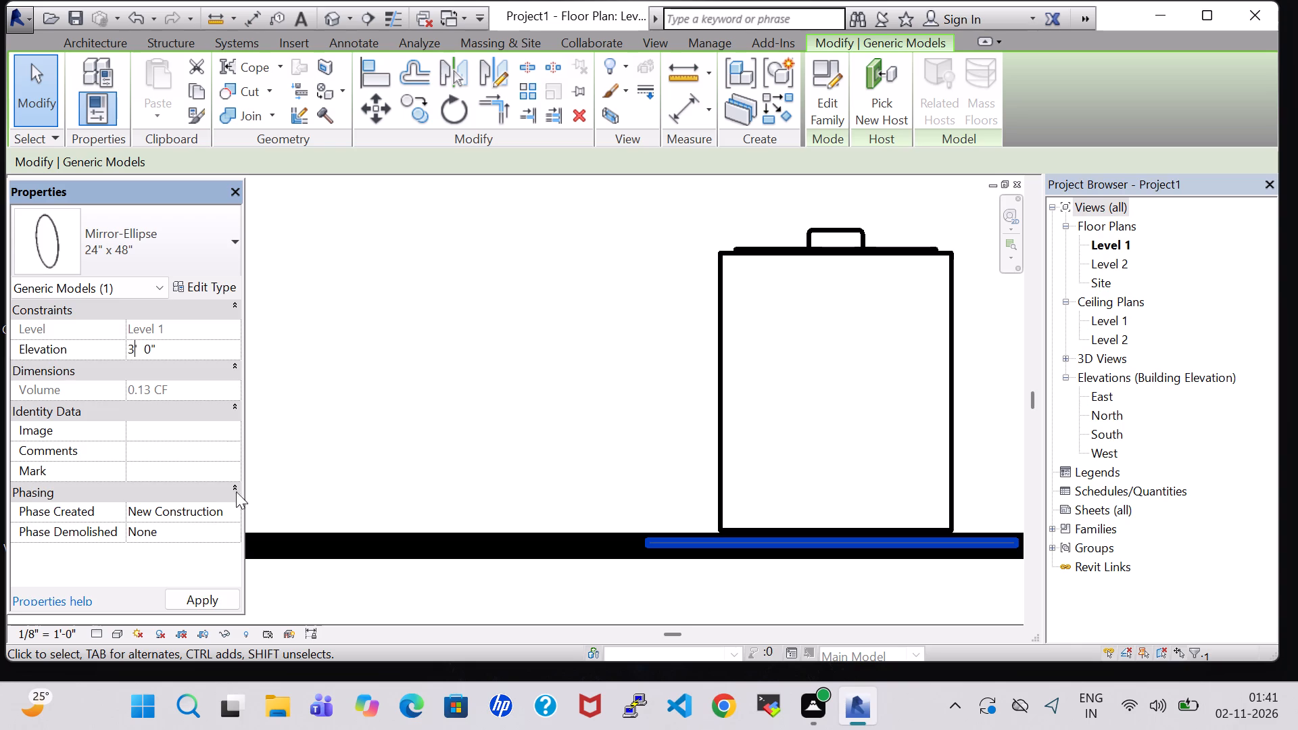
{"action": "left_click", "coordinate": [191, 605]}
{"action": "left_click", "coordinate": [459, 369]}
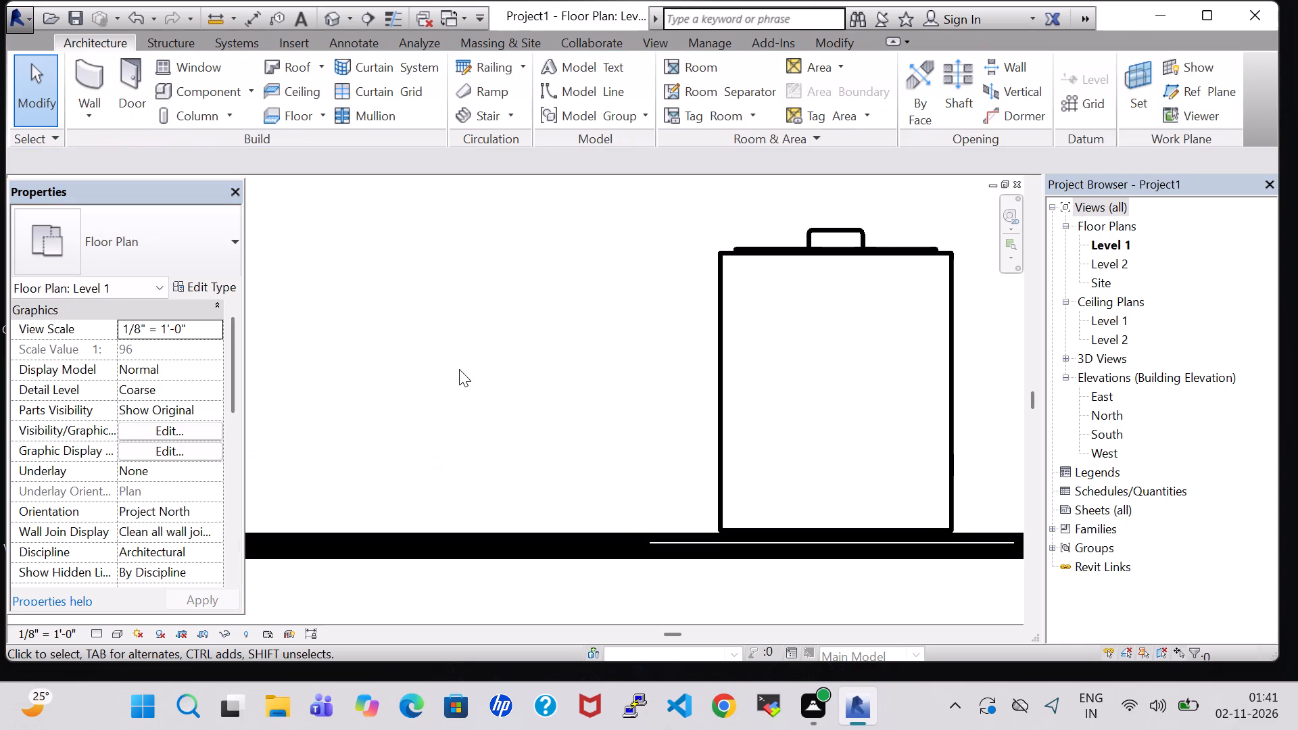
Load the TV - Flat Screen family from the Furniture folder of the US Imperial library.
{"action": "scroll", "coordinate": [459, 369], "scroll_direction": "down", "scroll_amount": 6}
{"action": "middle_click_drag", "start_coordinate": [491, 337], "coordinate": [483, 531]}
{"action": "scroll", "coordinate": [489, 508], "scroll_direction": "down", "scroll_amount": 7}
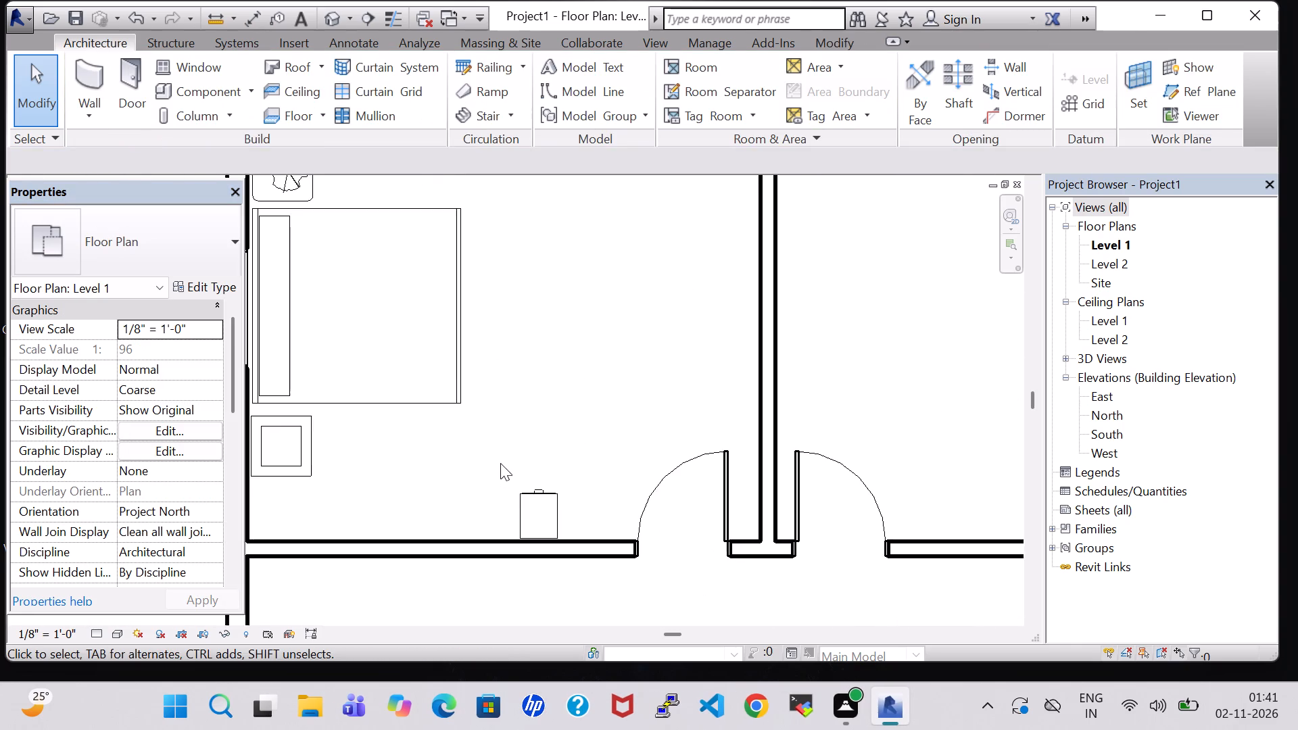
{"action": "middle_click_drag", "start_coordinate": [541, 396], "coordinate": [560, 540]}
{"action": "scroll", "coordinate": [610, 297], "scroll_direction": "down", "scroll_amount": 2}
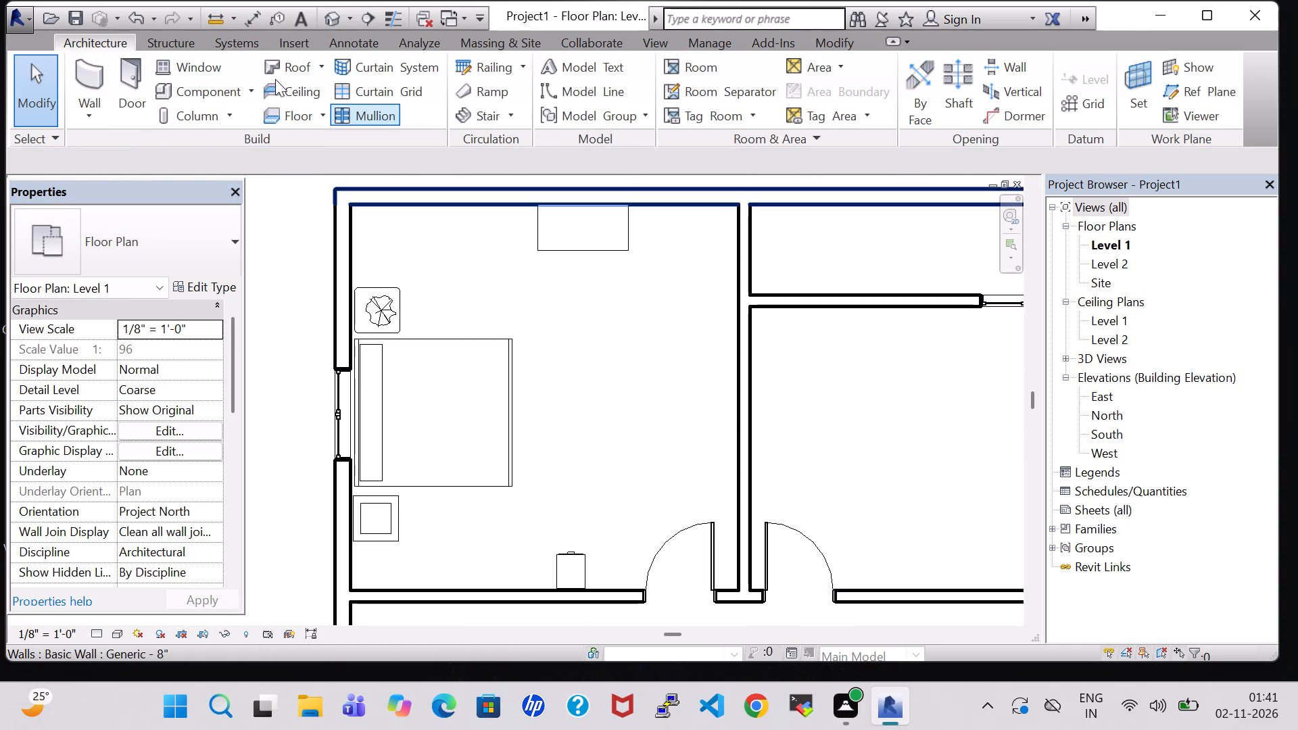
{"action": "double_click", "coordinate": [212, 94]}
{"action": "left_click", "coordinate": [815, 103]}
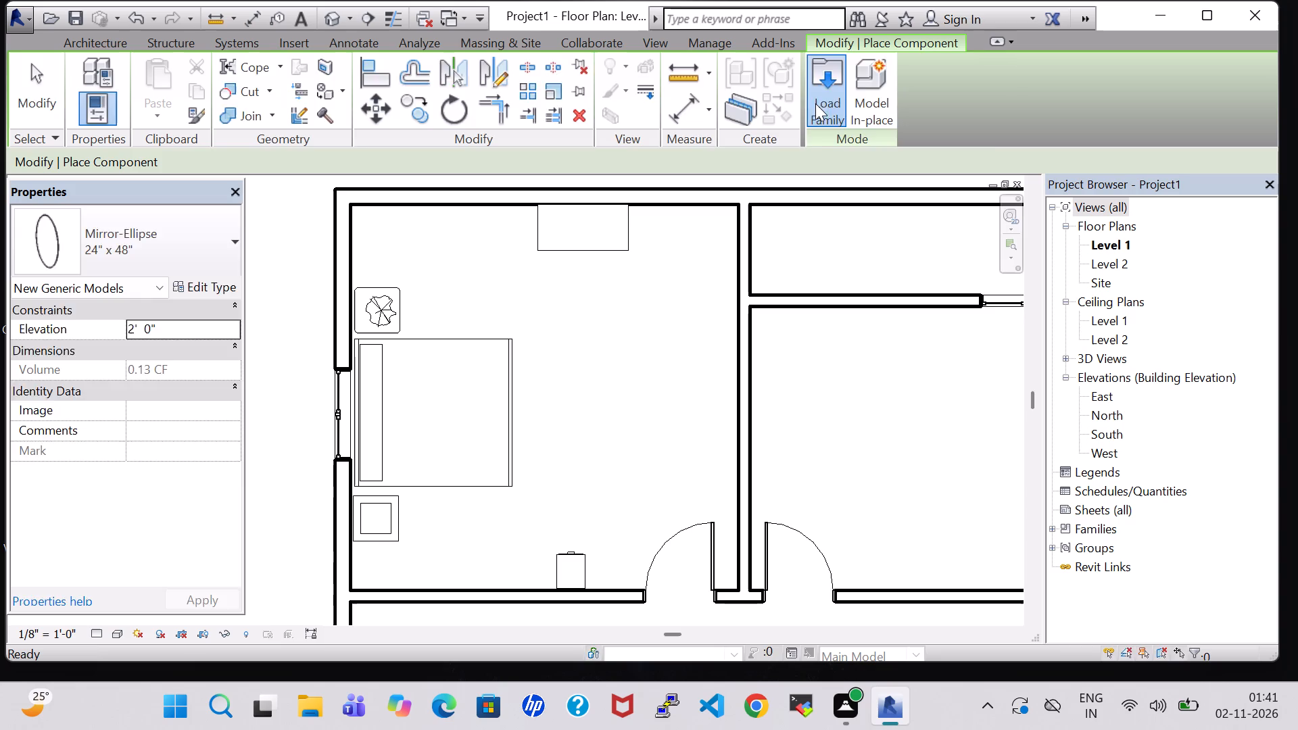
{"action": "double_click", "coordinate": [777, 454]}
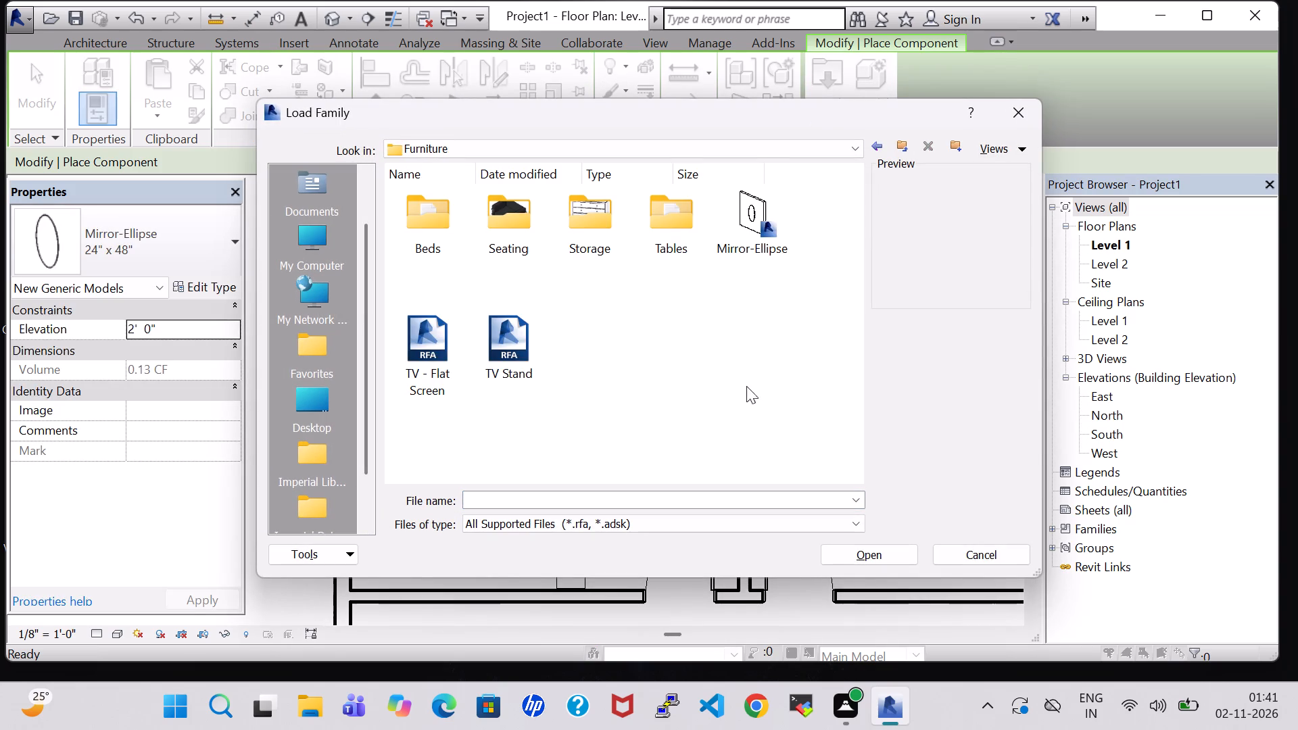
{"action": "left_click", "coordinate": [428, 334]}
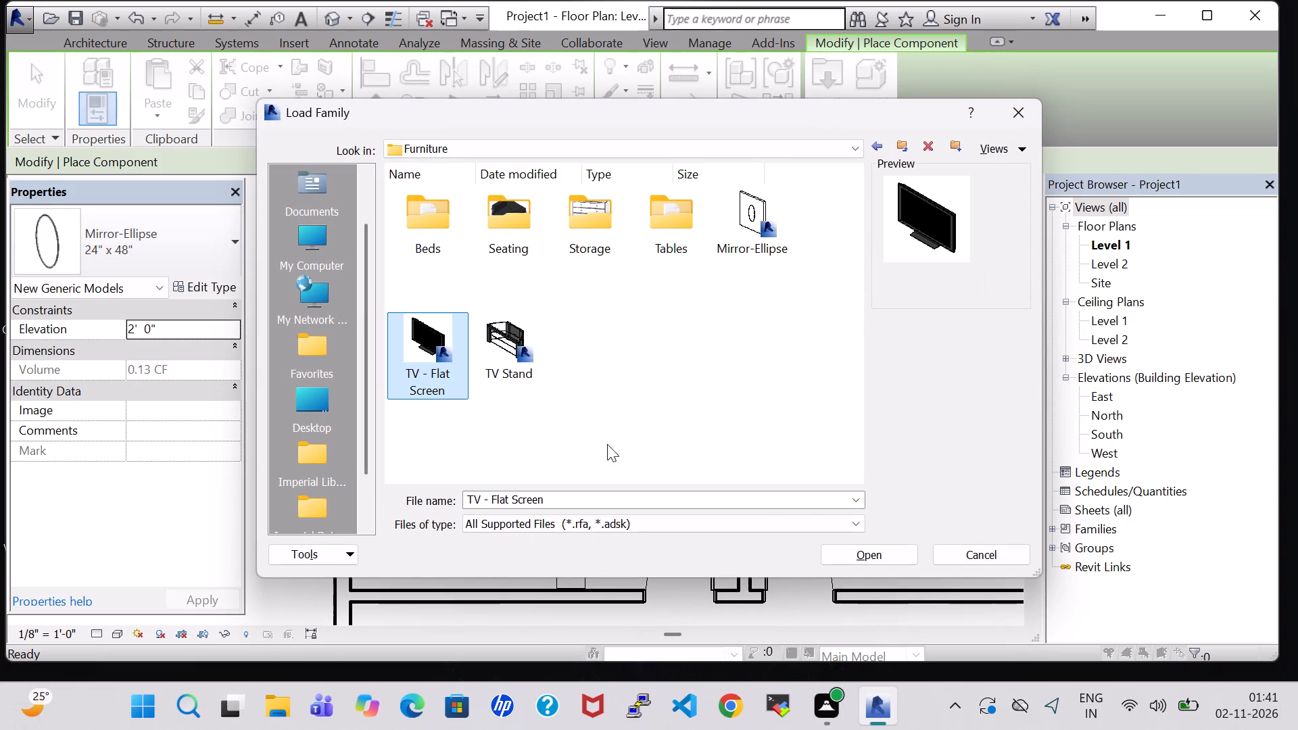
{"action": "left_click", "coordinate": [881, 555]}
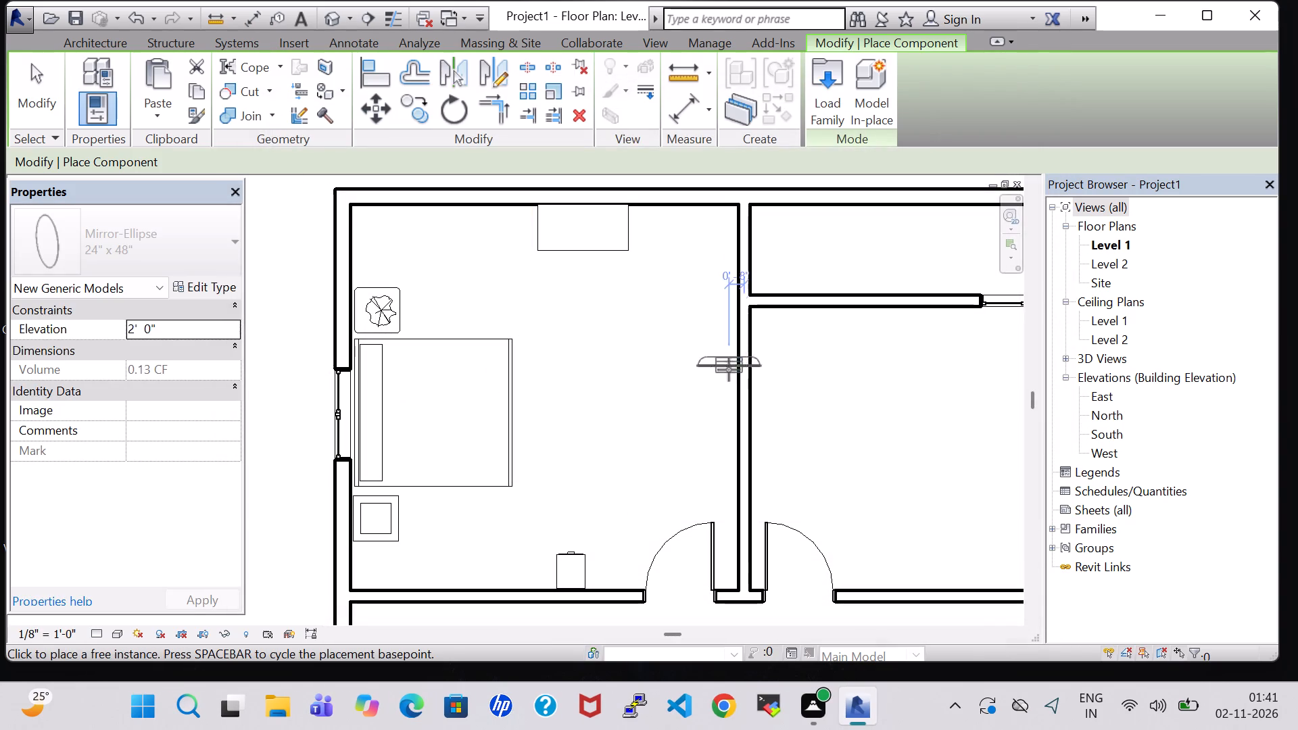
Place a 32" TV - Flat Screen, rotated to face the bed, against the bedroom's east wall about 8' 2" from the south wall.
{"action": "key", "text": "space"}
{"action": "key", "text": "space"}
{"action": "key", "text": "space"}
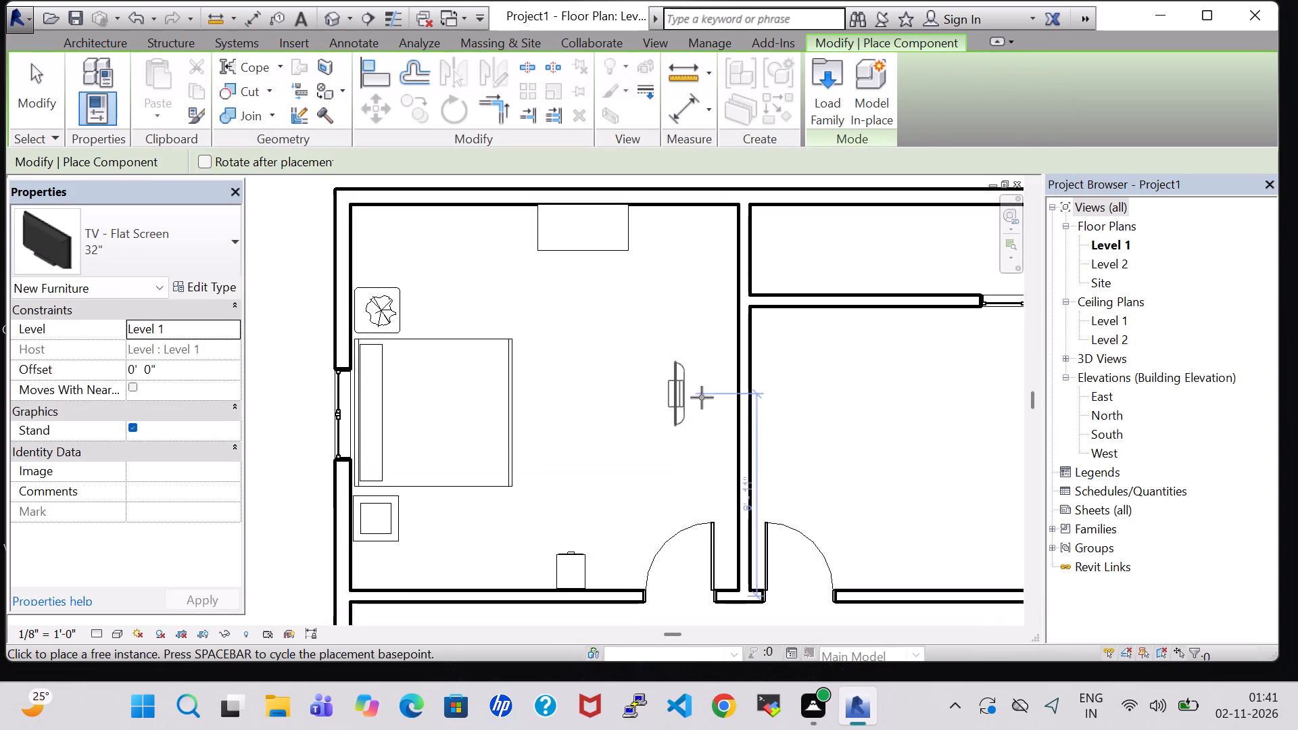
{"action": "scroll", "coordinate": [731, 403], "scroll_direction": "up", "scroll_amount": 3}
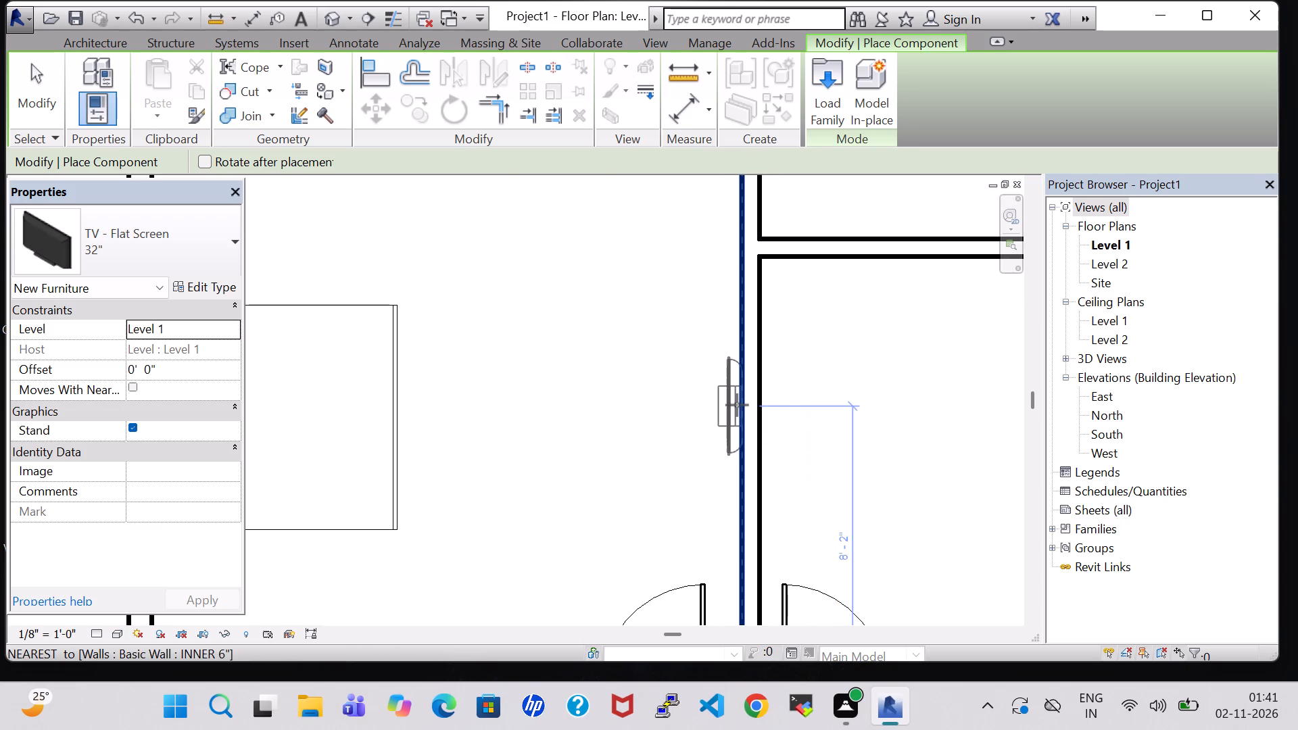
{"action": "left_click", "coordinate": [737, 405]}
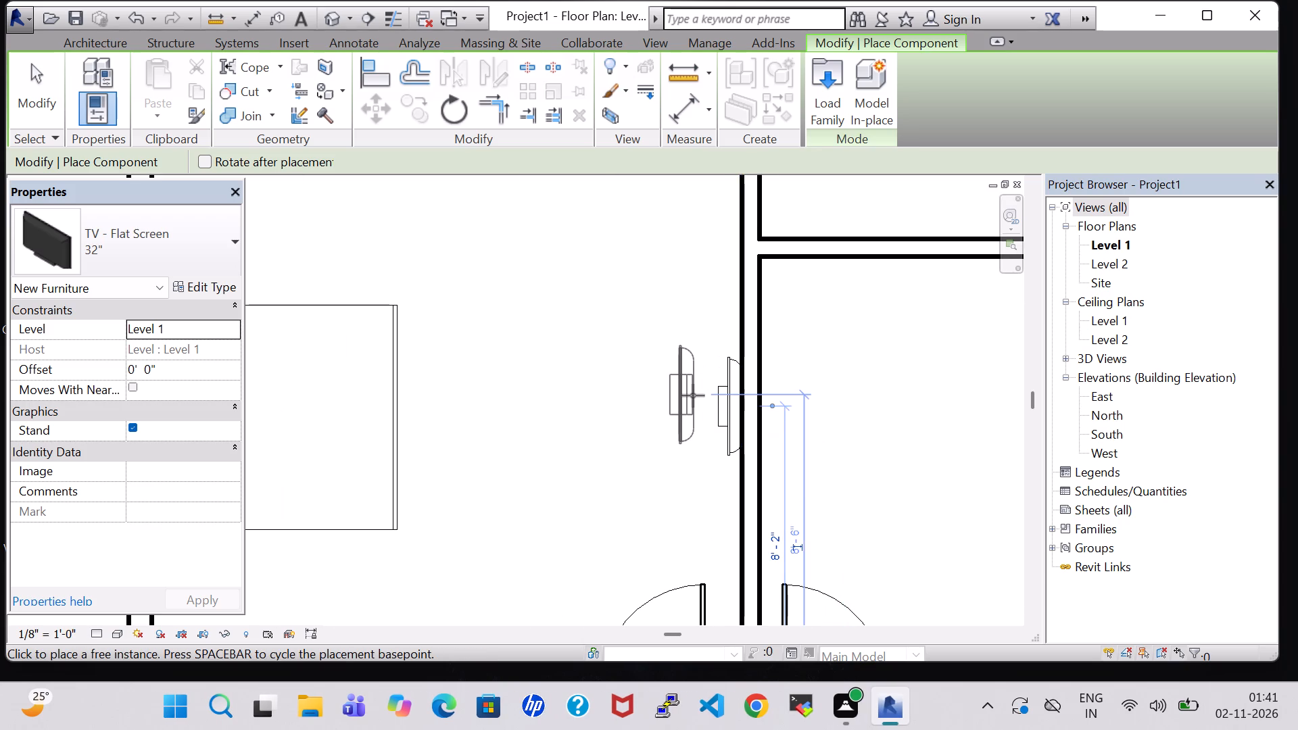
{"action": "key", "text": "Escape"}
{"action": "key", "text": "Escape"}
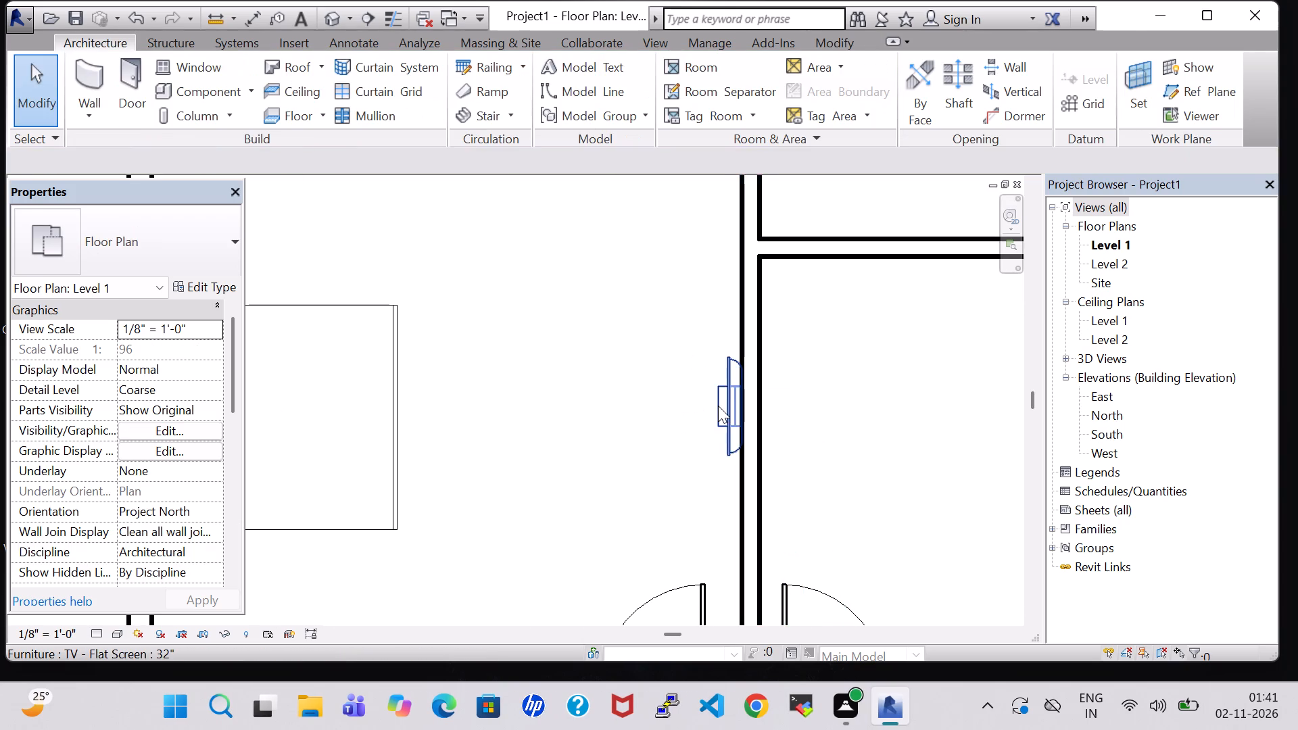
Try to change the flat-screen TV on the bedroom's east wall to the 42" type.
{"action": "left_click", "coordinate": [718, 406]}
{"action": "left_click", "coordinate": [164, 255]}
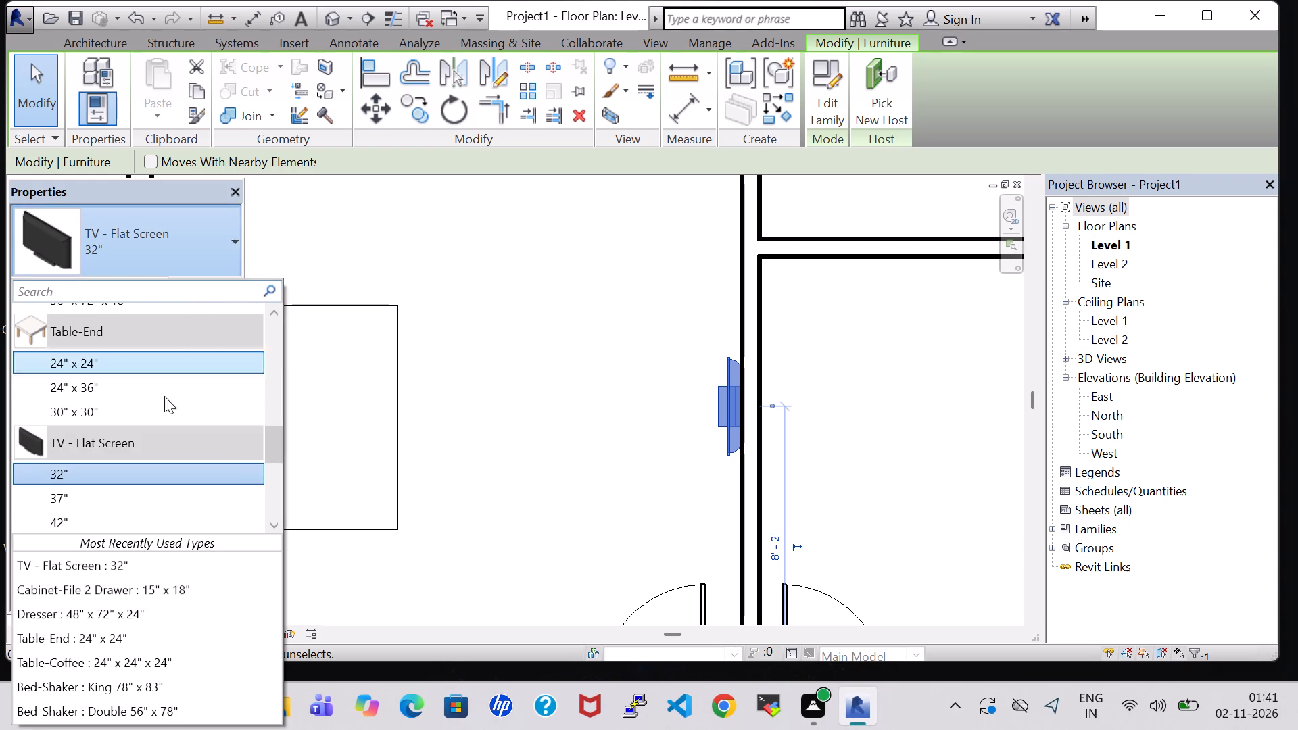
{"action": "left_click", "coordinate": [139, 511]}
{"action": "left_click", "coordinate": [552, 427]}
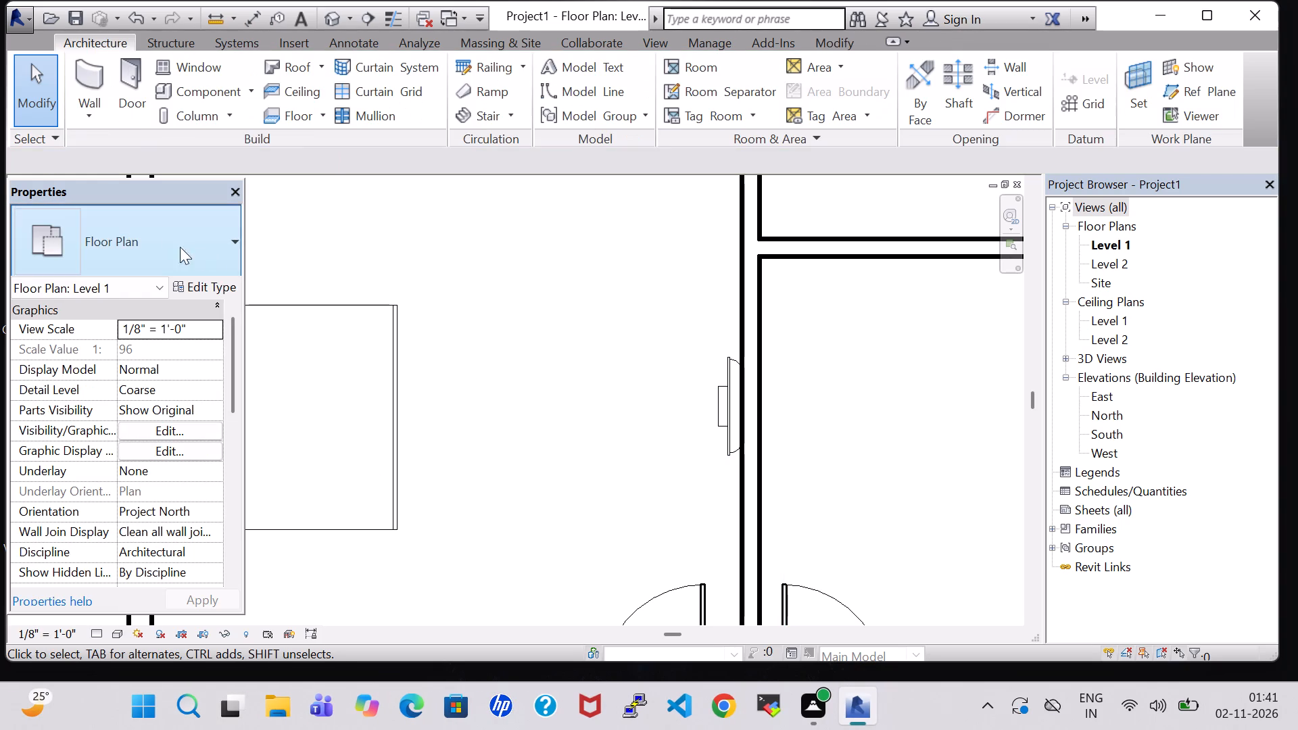
Set the offset of the 32" flat-screen TV on the bedroom's east wall to 3' 5".
{"action": "left_click", "coordinate": [713, 407]}
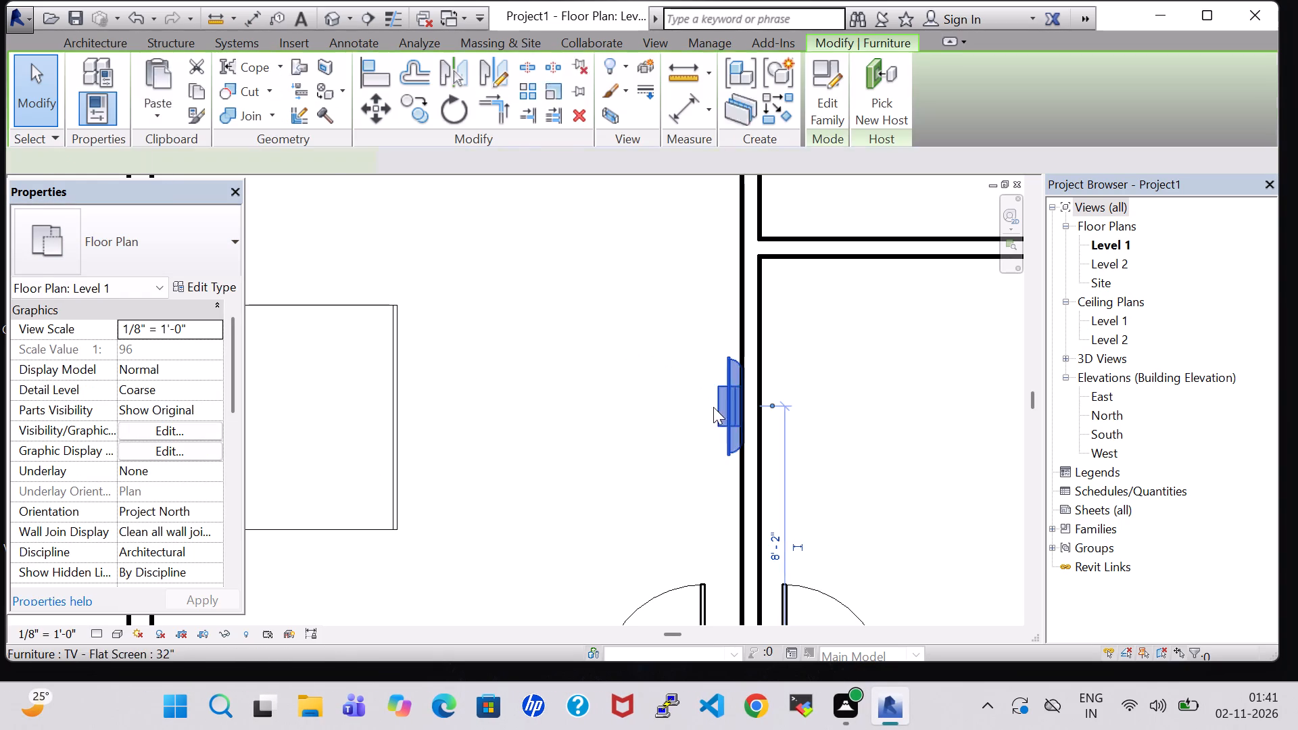
{"action": "left_click", "coordinate": [134, 372]}
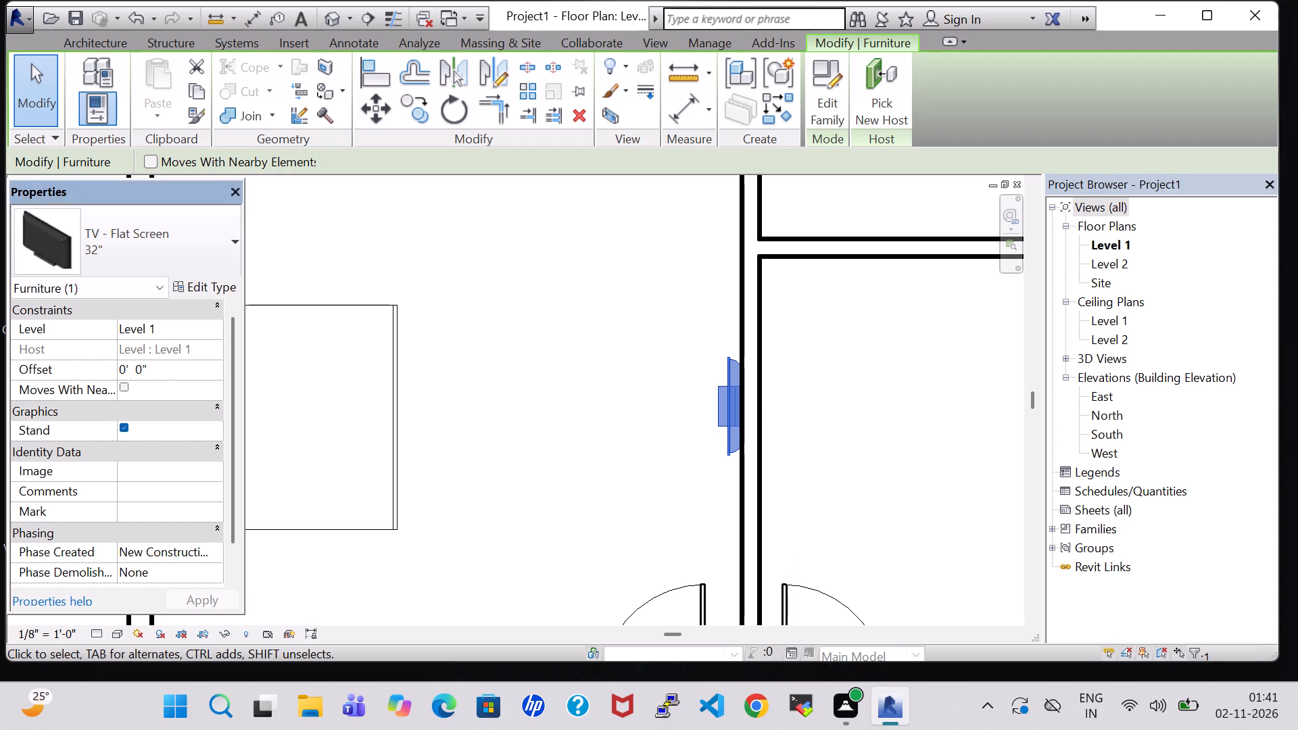
{"action": "key", "text": "Left"}
{"action": "key", "text": "Left"}
{"action": "key", "text": "BackSpace"}
{"action": "key", "text": "3"}
{"action": "key", "text": "Right"}
{"action": "key", "text": "Right"}
{"action": "key", "text": "Right"}
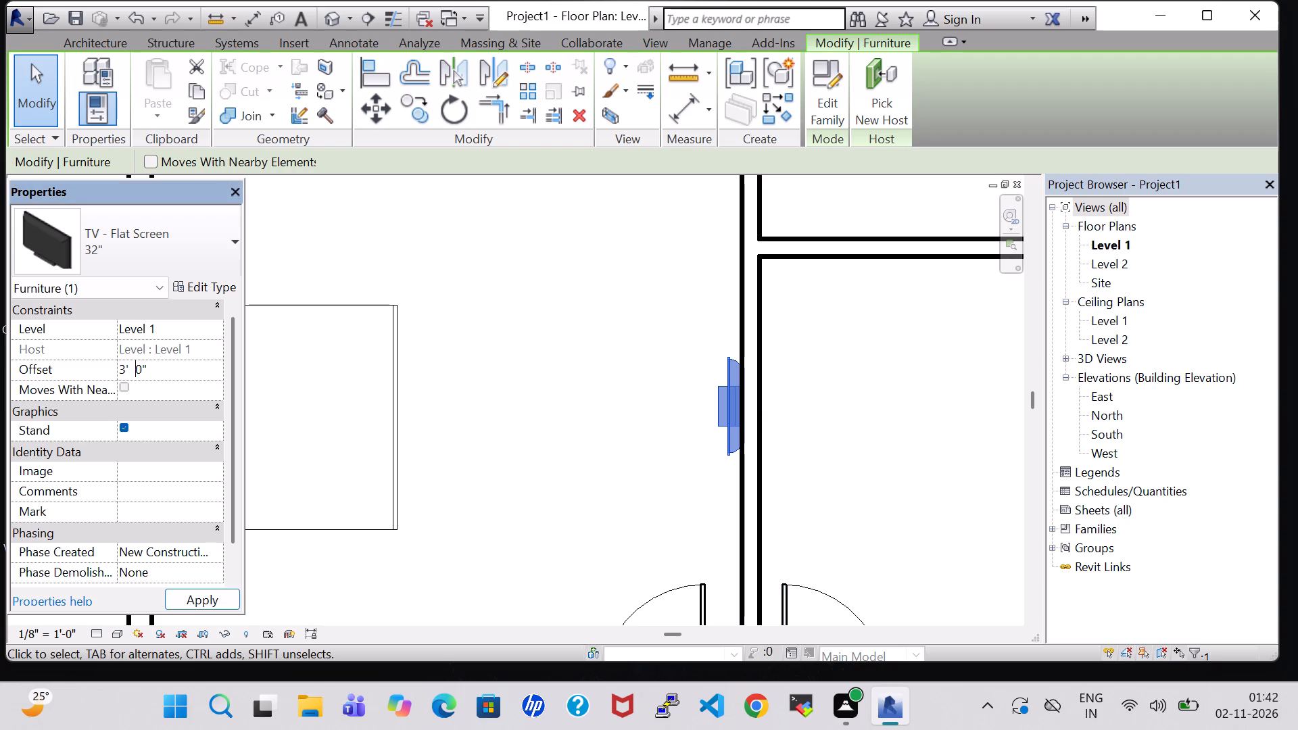
{"action": "key", "text": "Right"}
{"action": "key", "text": "BackSpace"}
{"action": "key", "text": "5"}
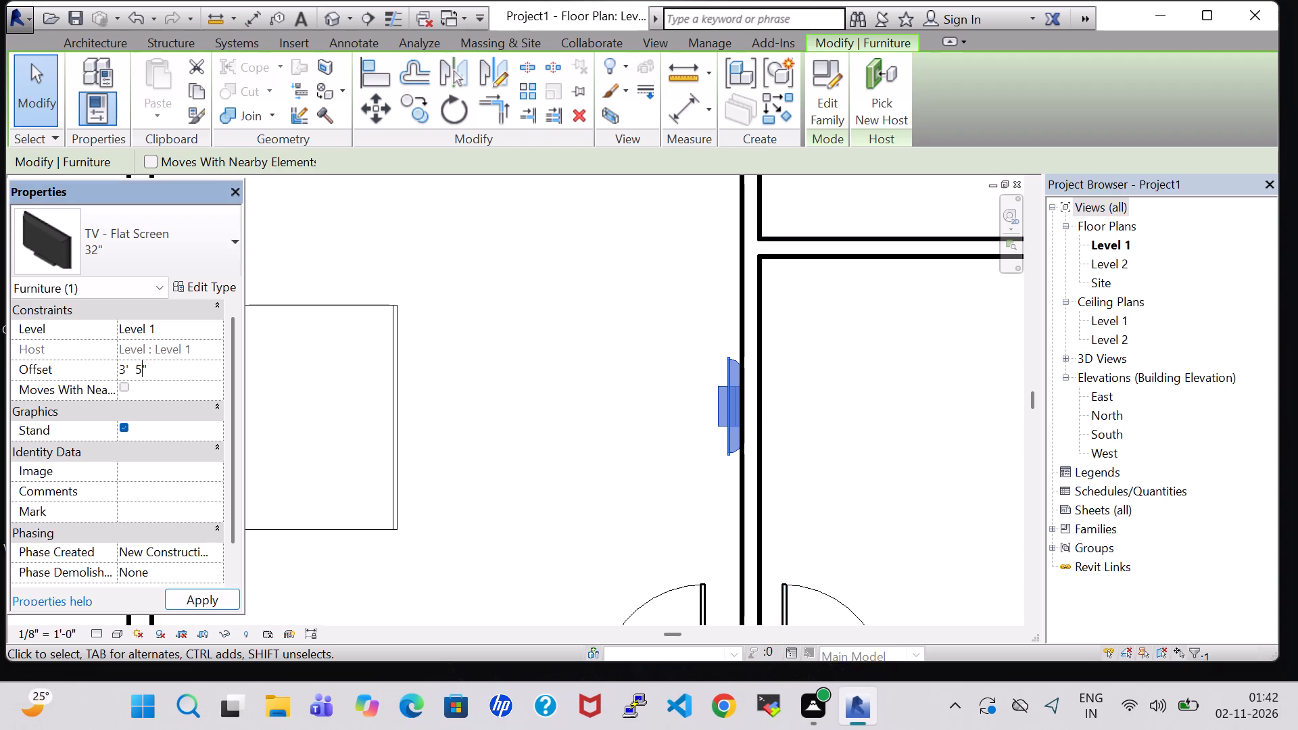
{"action": "left_click", "coordinate": [498, 359]}
Nudge the flat-screen TV two increments north along the bedroom's east wall.
{"action": "left_click", "coordinate": [725, 404]}
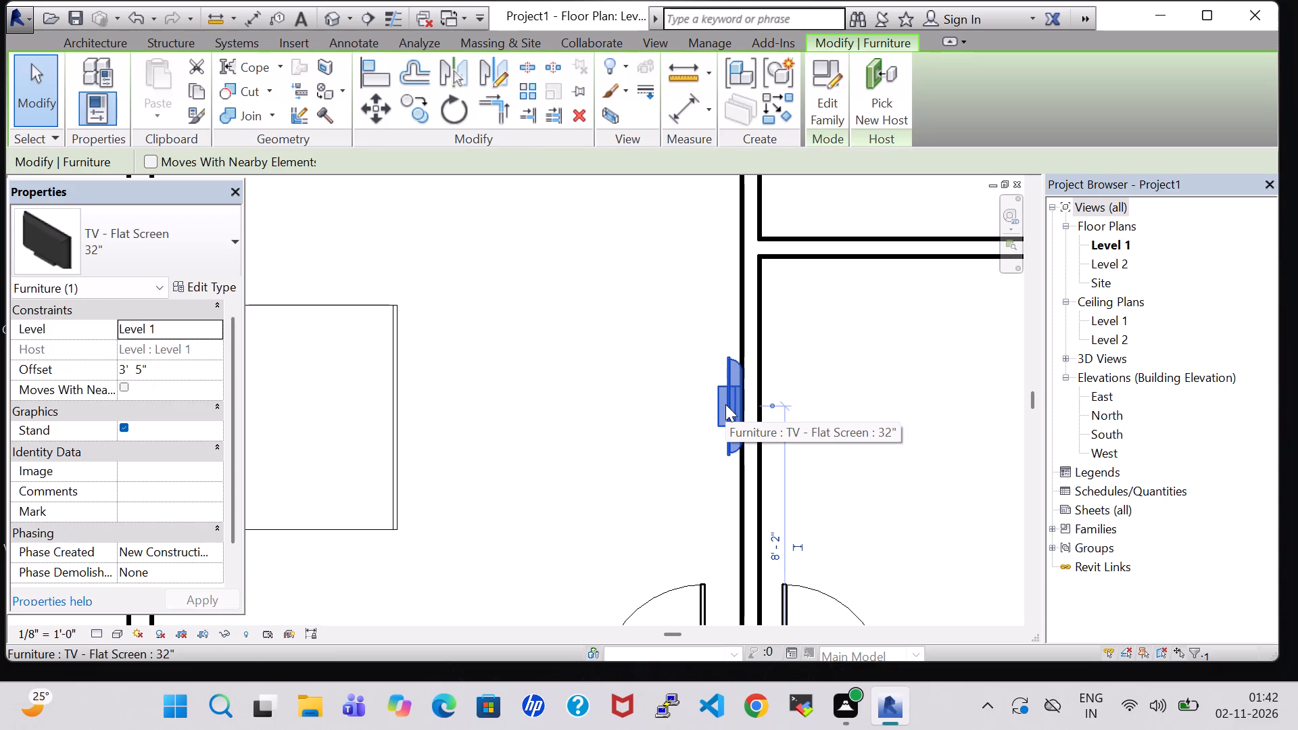
{"action": "key", "text": "Up"}
{"action": "key", "text": "Up"}
{"action": "left_click", "coordinate": [567, 372]}
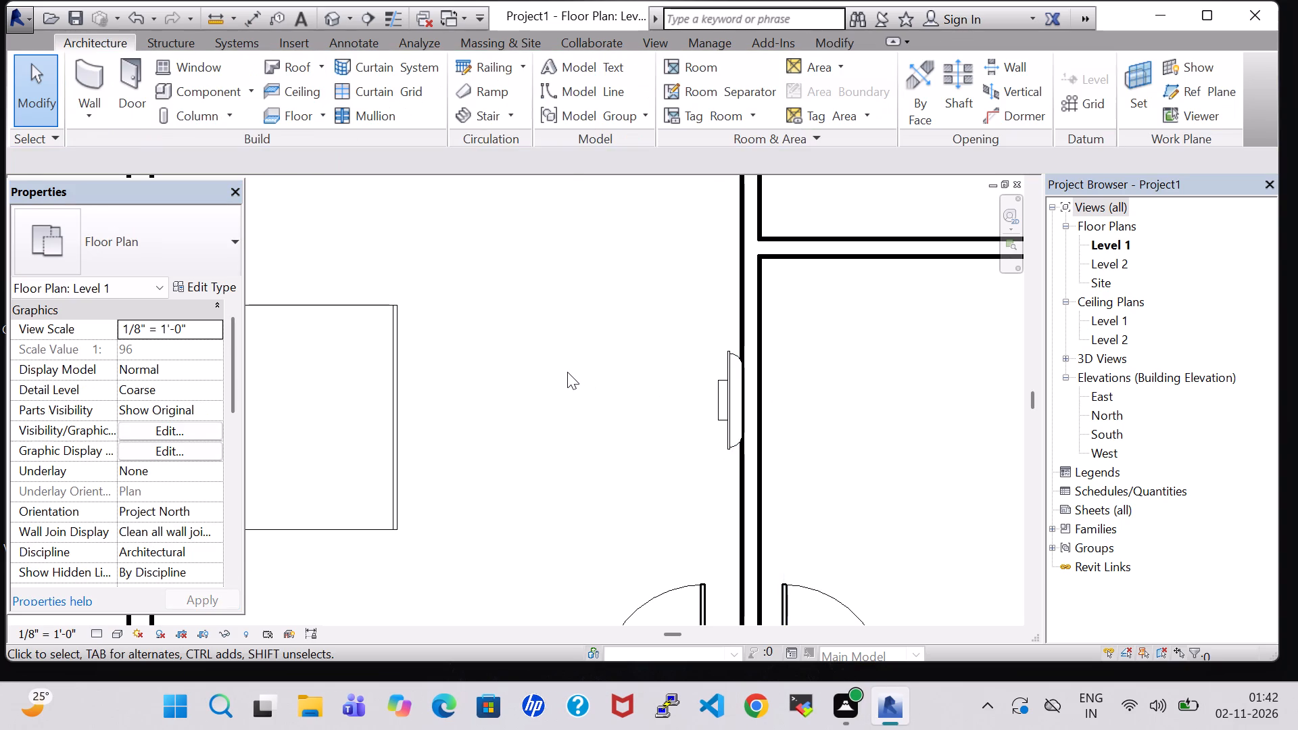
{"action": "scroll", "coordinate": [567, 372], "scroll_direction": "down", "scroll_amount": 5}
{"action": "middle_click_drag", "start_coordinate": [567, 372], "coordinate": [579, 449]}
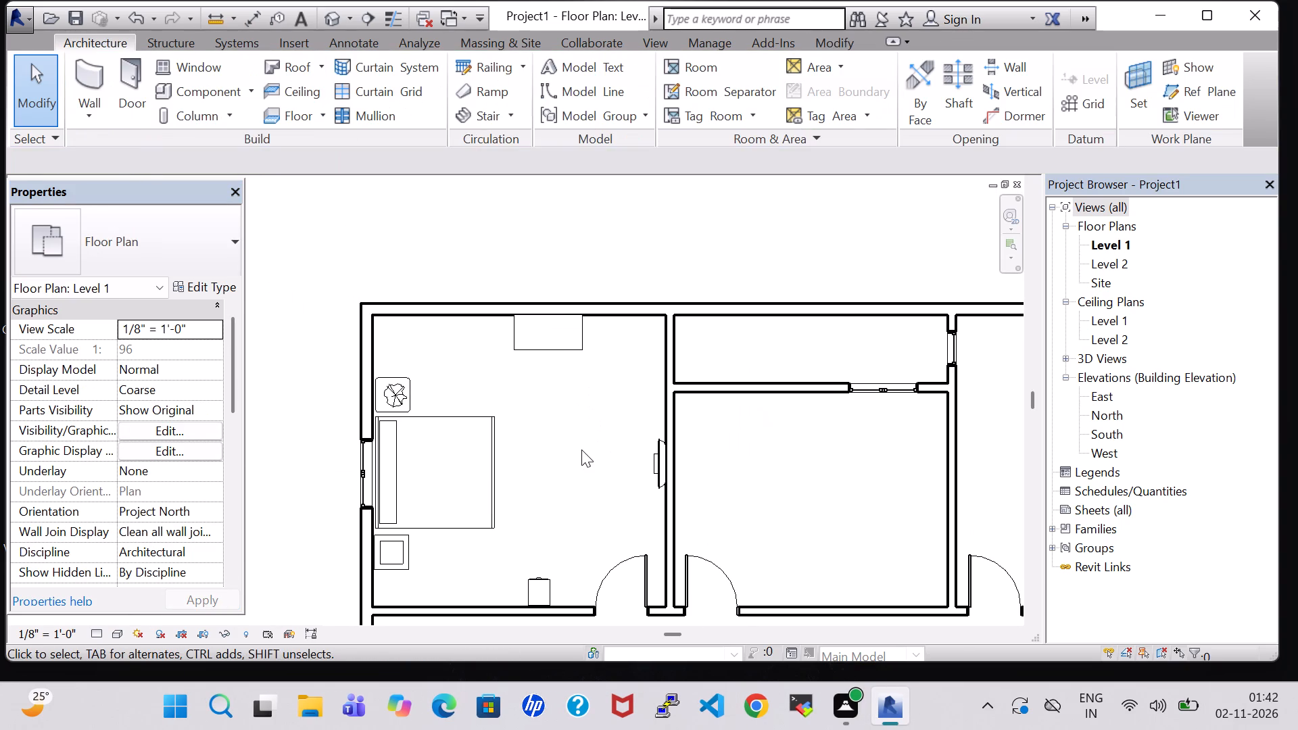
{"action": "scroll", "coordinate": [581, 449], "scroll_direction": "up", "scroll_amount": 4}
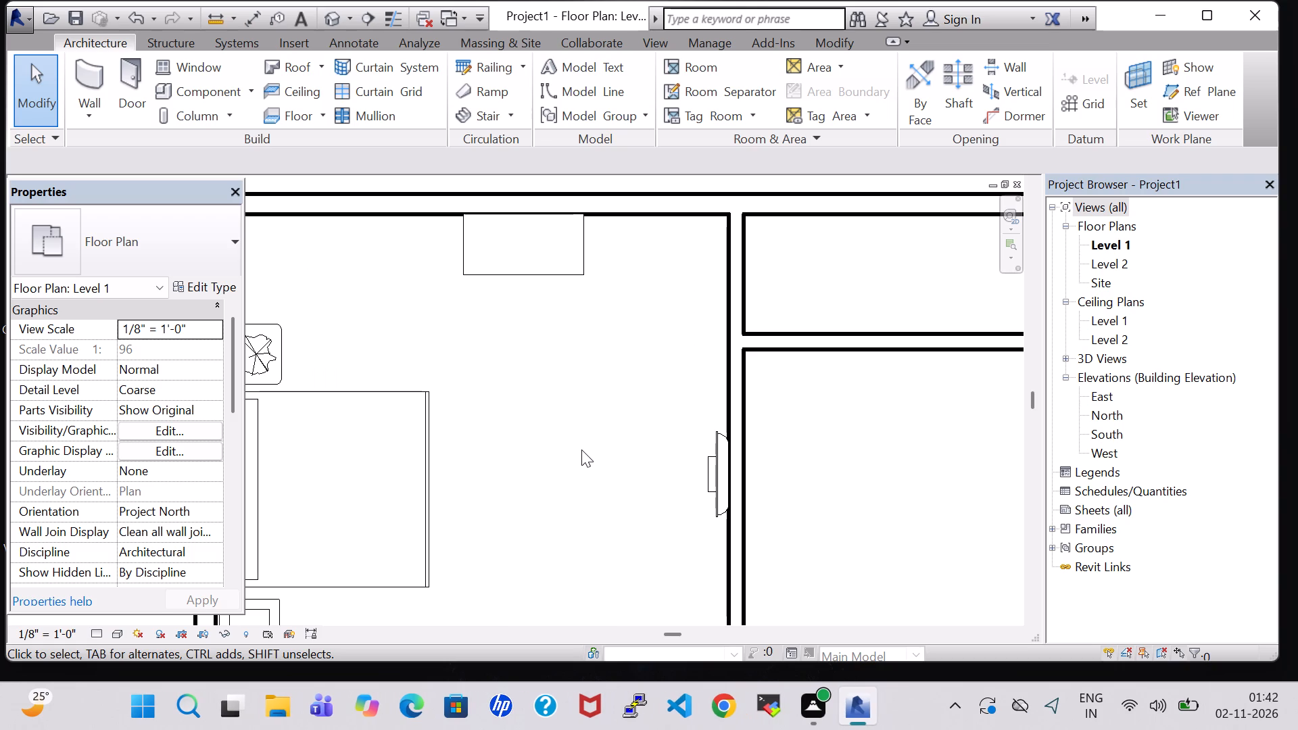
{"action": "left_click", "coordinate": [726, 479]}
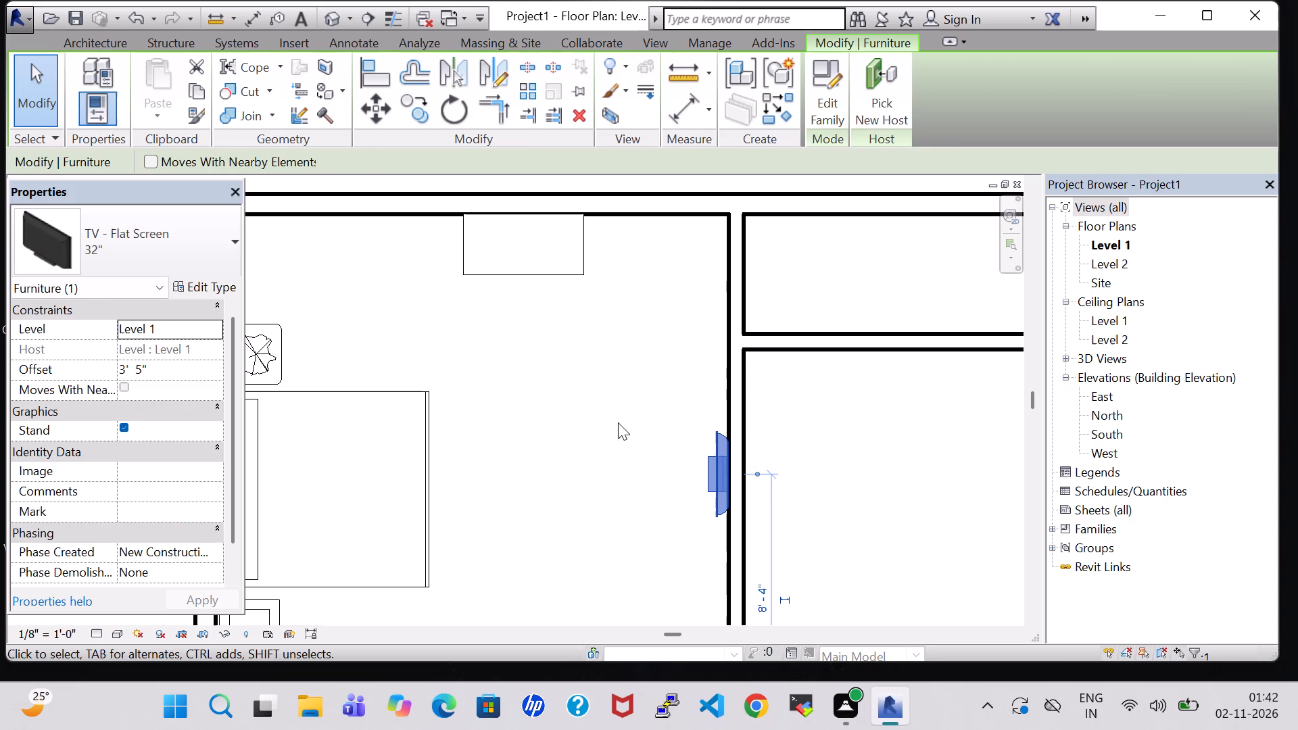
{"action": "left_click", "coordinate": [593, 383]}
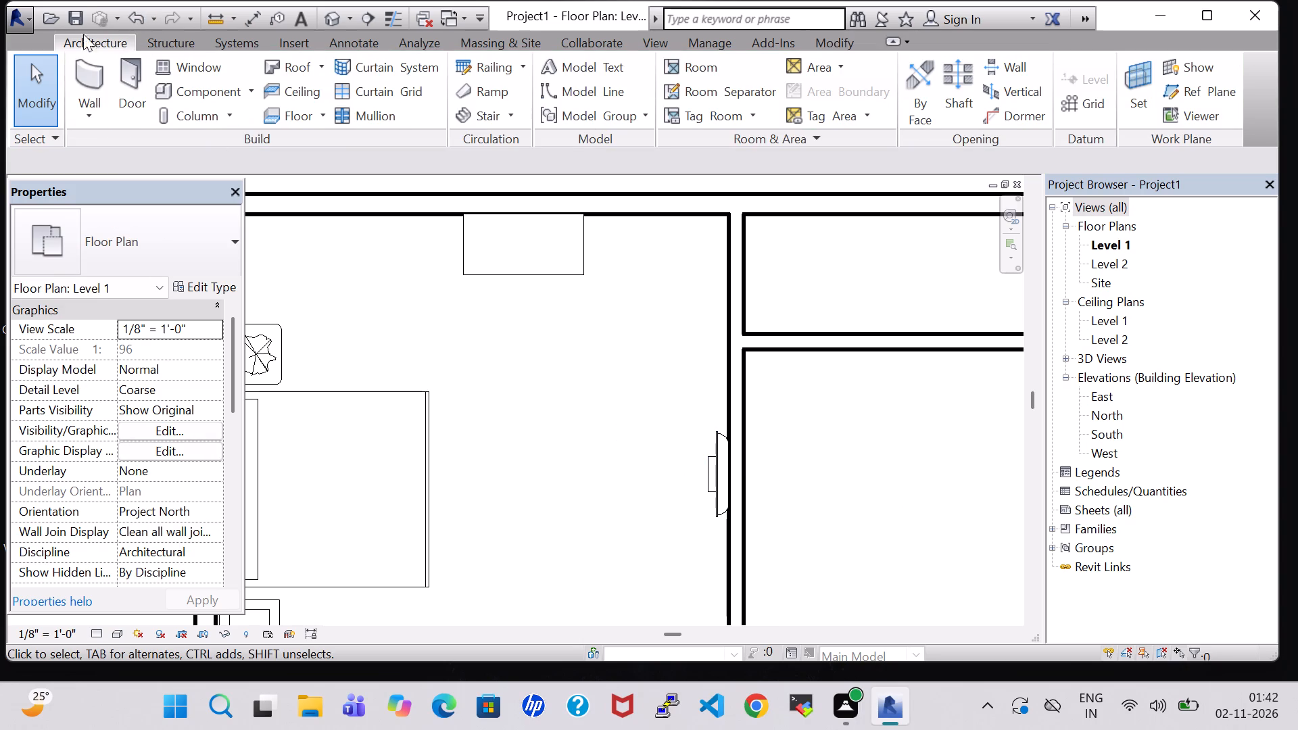
Load the Table-Rectangular family from the Furniture > Tables folder of the US Imperial library.
{"action": "left_click", "coordinate": [215, 86]}
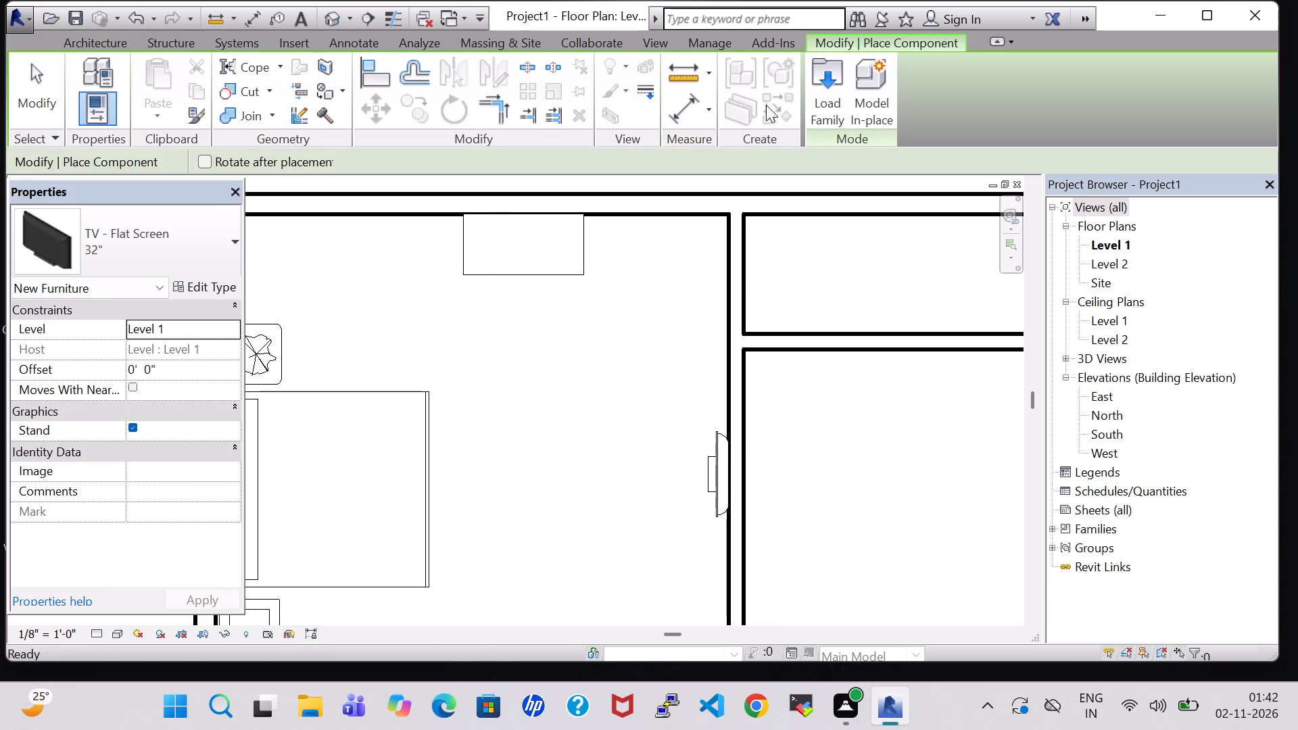
{"action": "left_click", "coordinate": [829, 104]}
{"action": "left_click", "coordinate": [754, 442]}
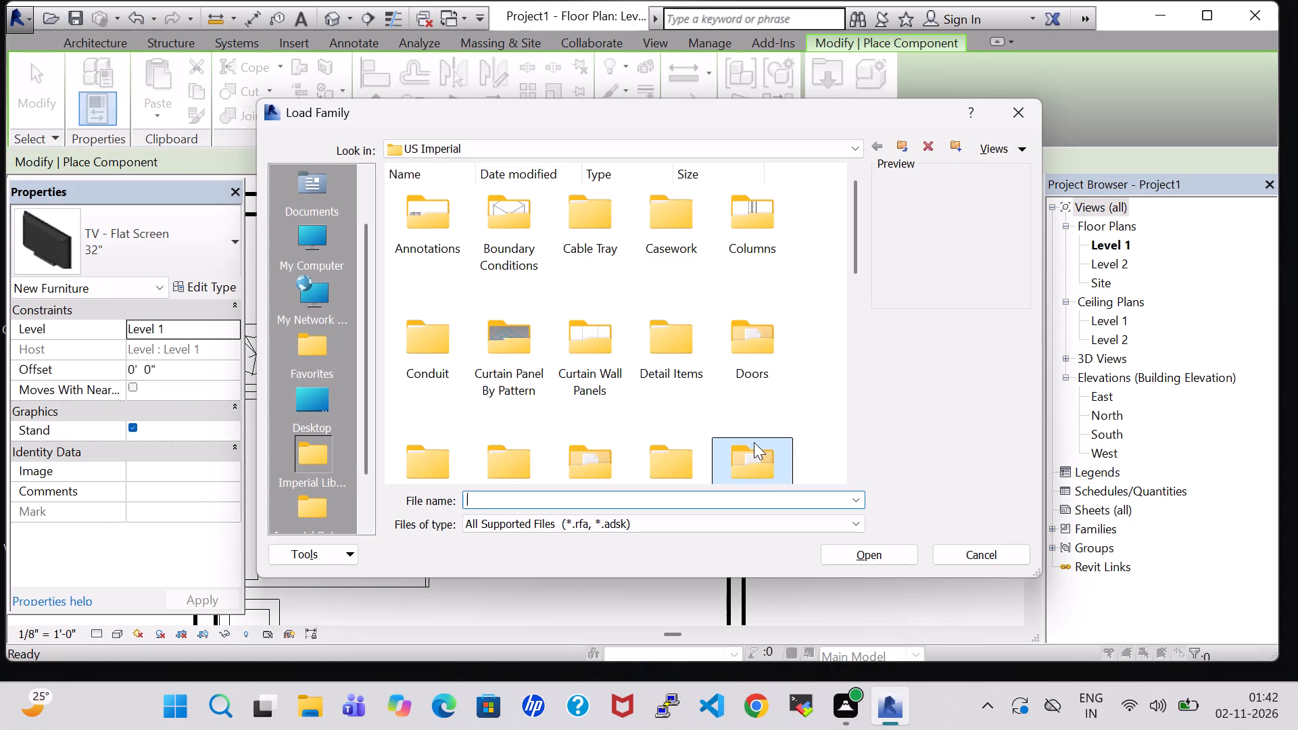
{"action": "scroll", "coordinate": [754, 442], "scroll_direction": "down", "scroll_amount": 1}
{"action": "double_click", "coordinate": [752, 274]}
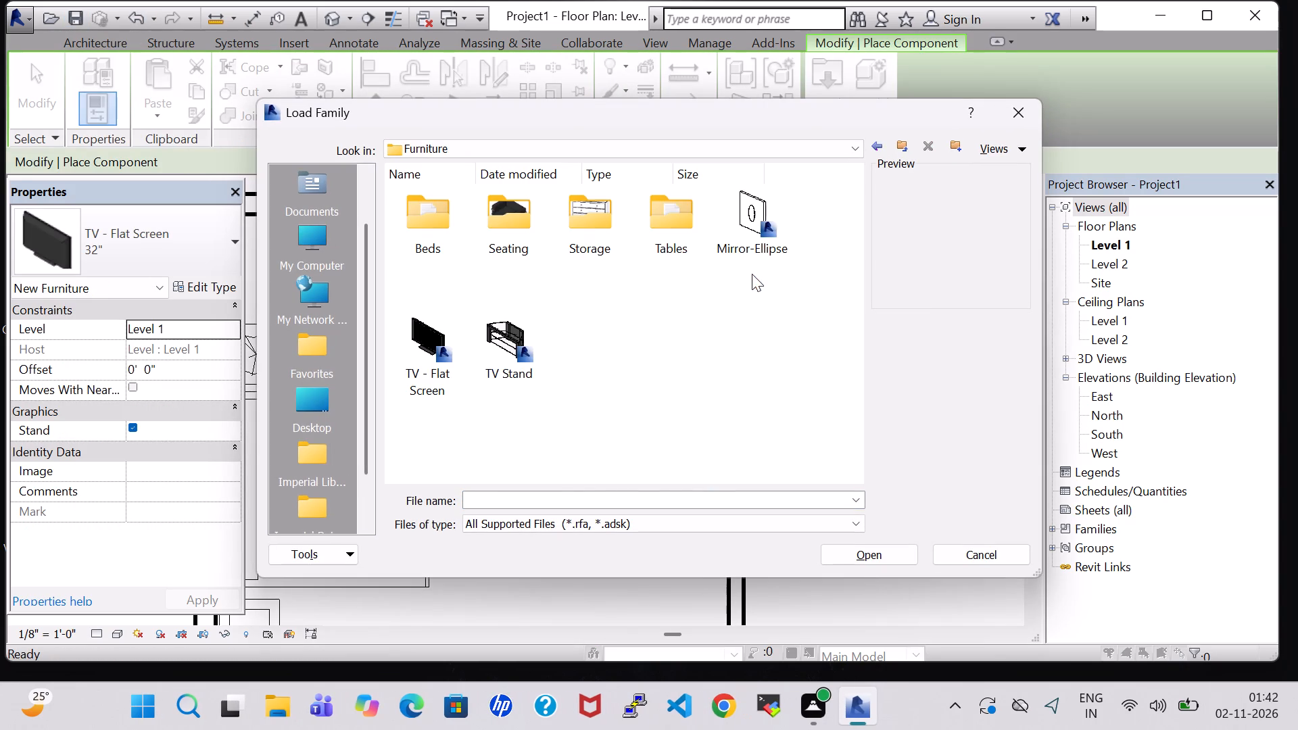
{"action": "triple_click", "coordinate": [662, 236]}
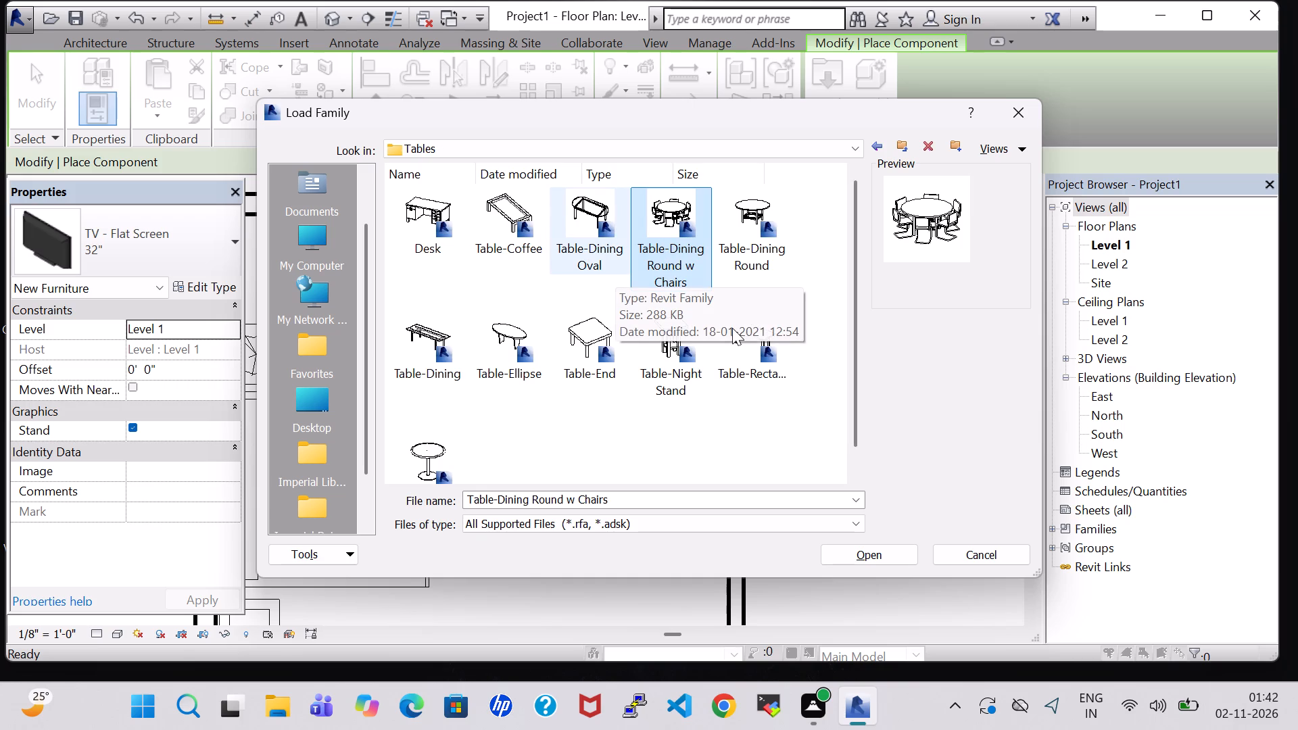
{"action": "left_click", "coordinate": [769, 401]}
{"action": "left_click", "coordinate": [755, 347]}
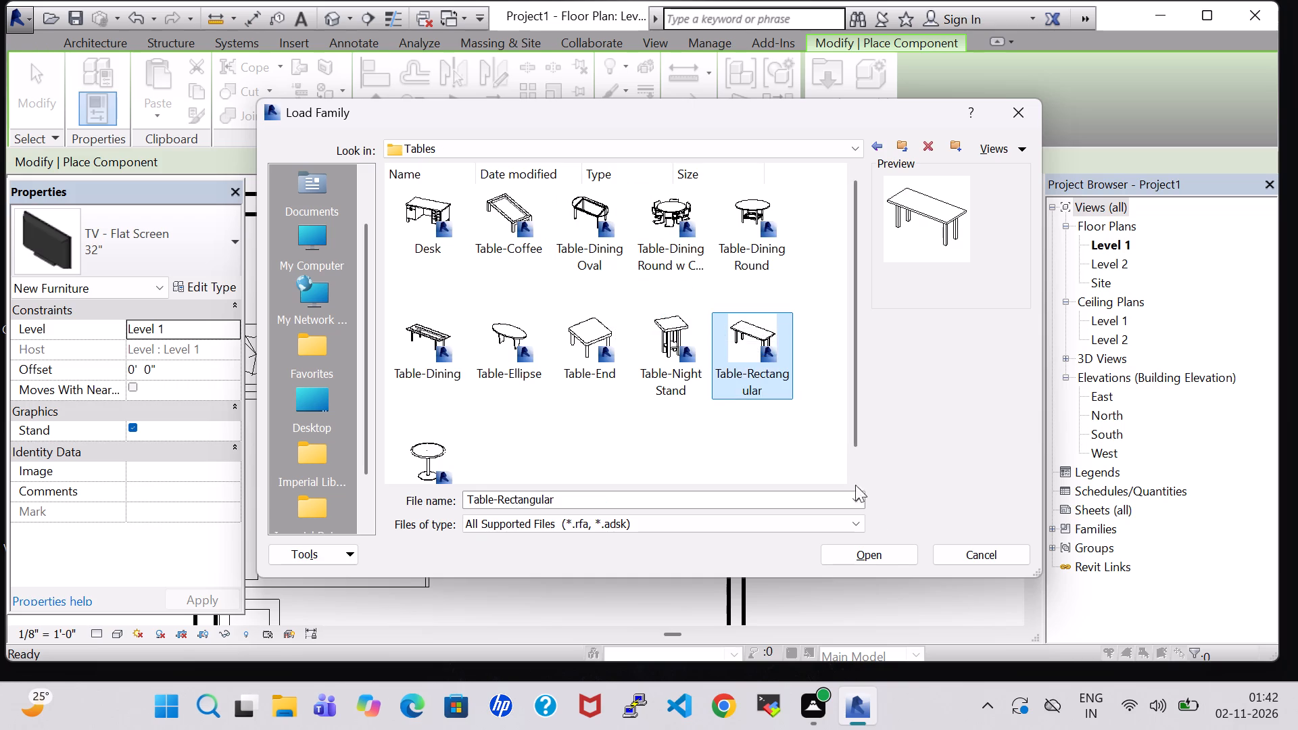
{"action": "left_click", "coordinate": [888, 552]}
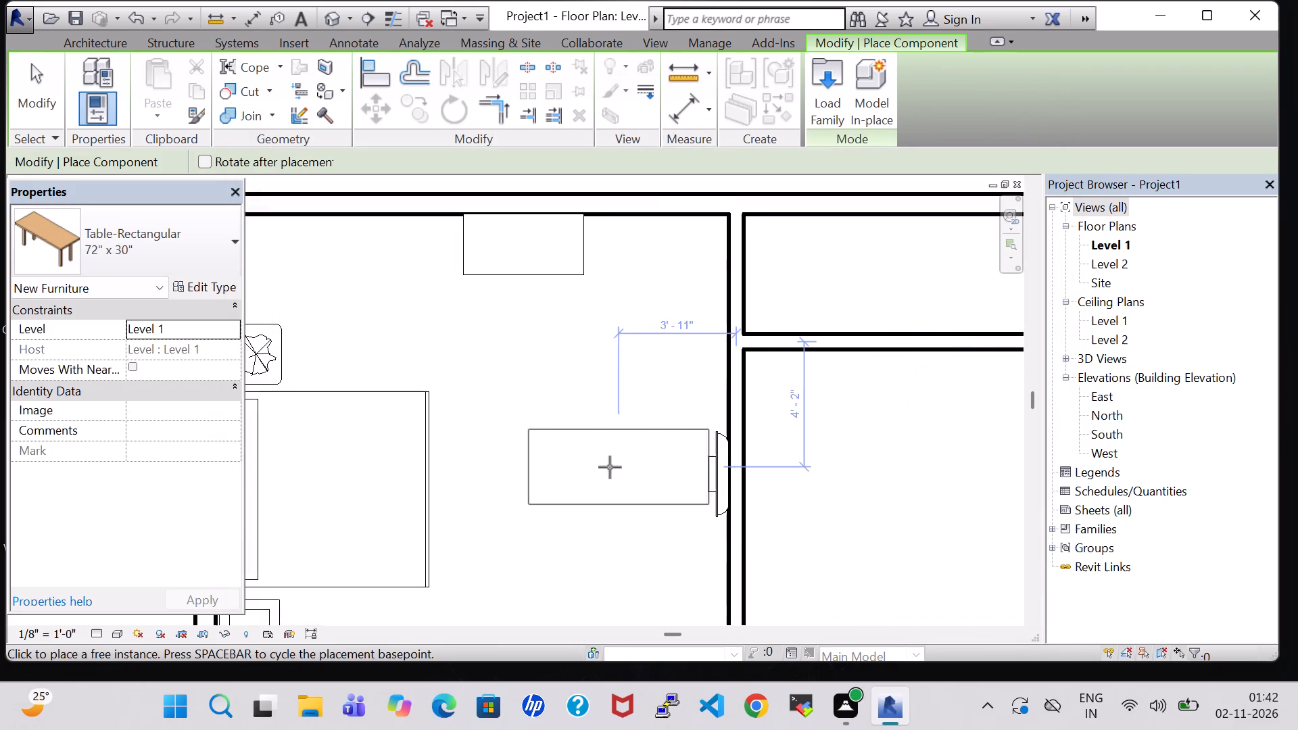
Place a 72" x 30" Table-Rectangular, rotated lengthwise along the bedroom's east wall and aligned with the TV's centre.
{"action": "key", "text": "space"}
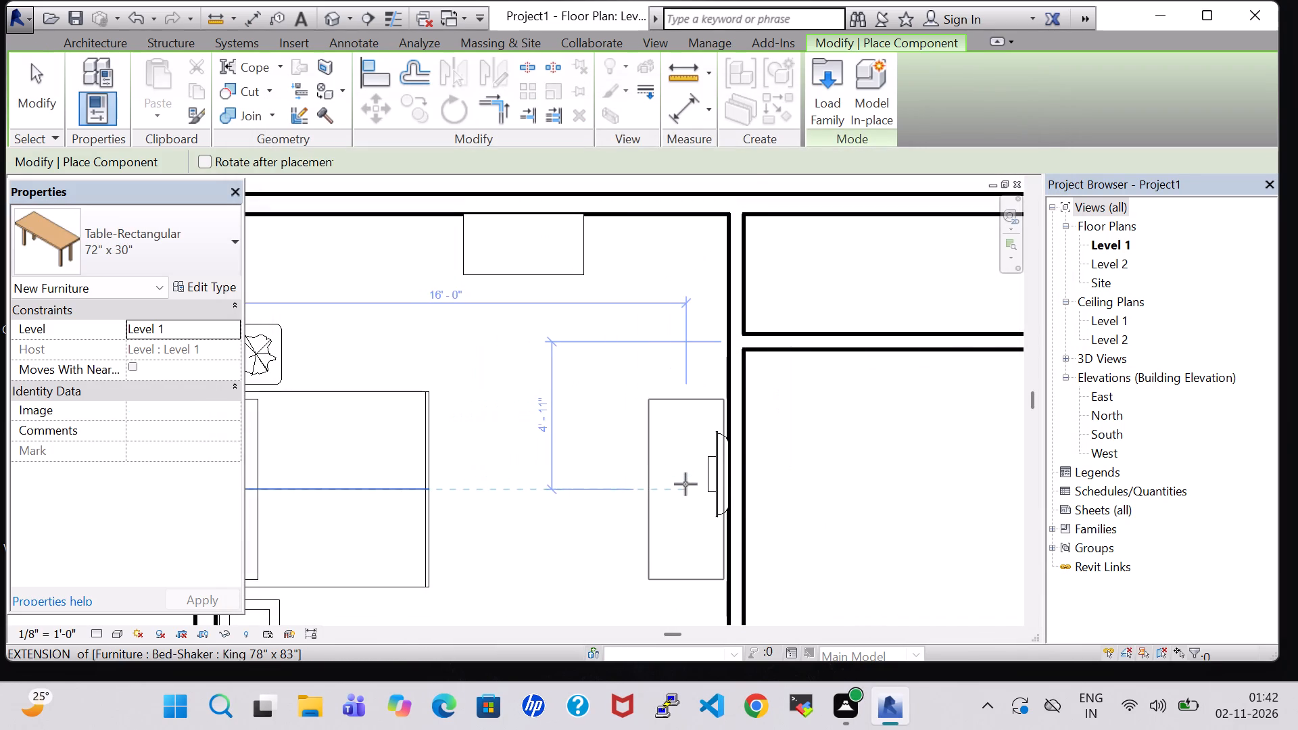
{"action": "scroll", "coordinate": [686, 484], "scroll_direction": "up", "scroll_amount": 4}
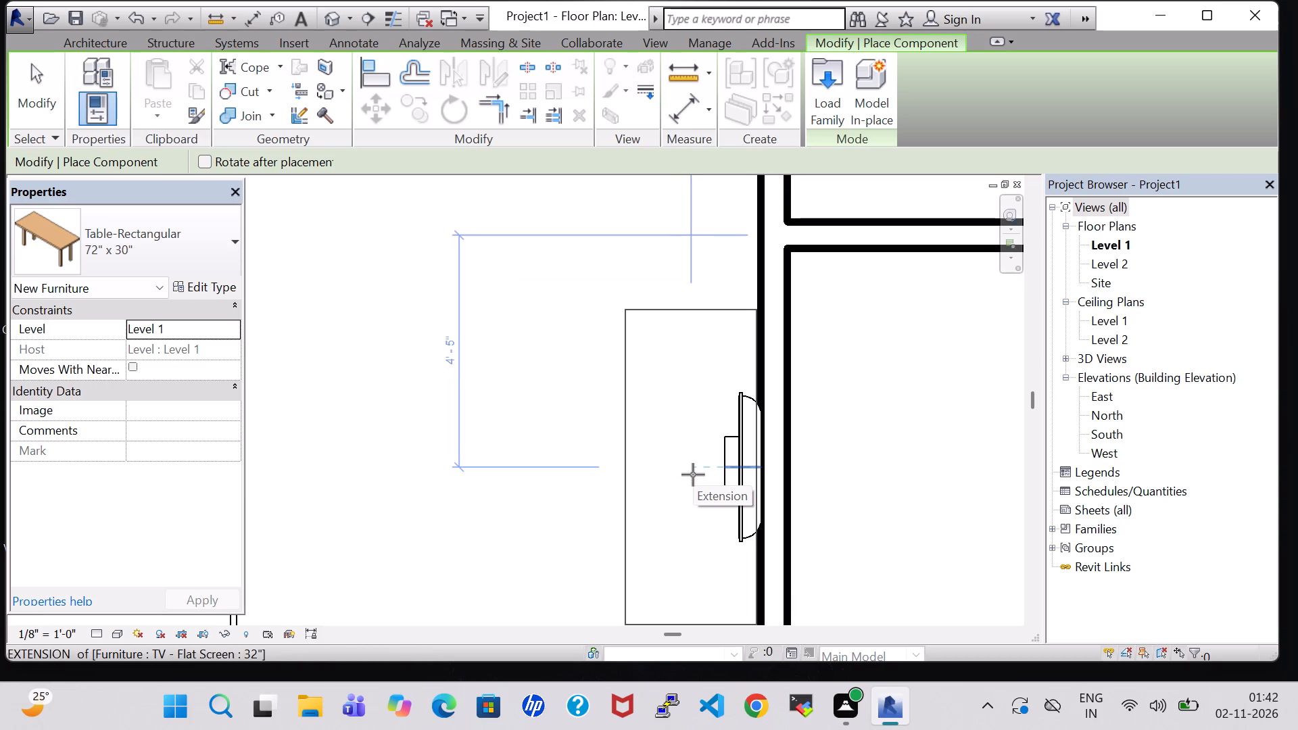
{"action": "left_click", "coordinate": [693, 474]}
{"action": "key", "text": "Escape"}
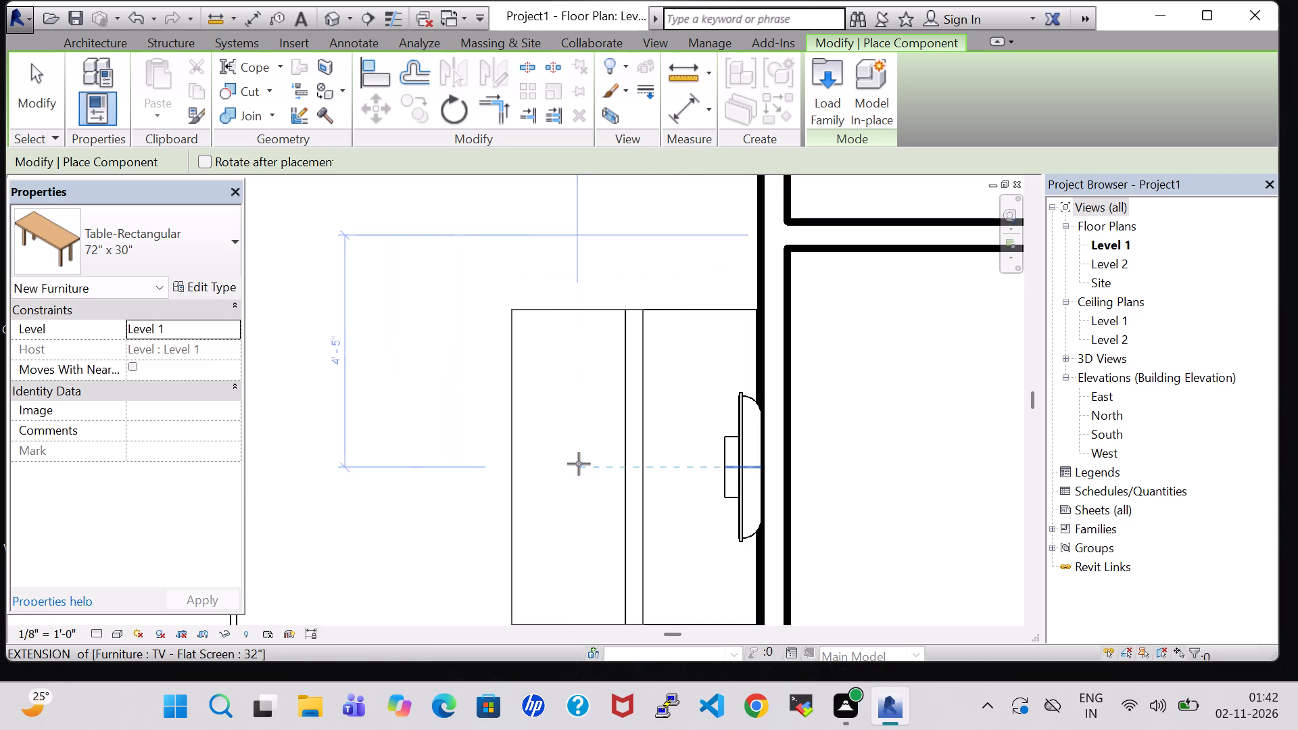
{"action": "key", "text": "Escape"}
Set the rectangular table type's length to 4' 0" and its height to 2' 2".
{"action": "left_click", "coordinate": [621, 432]}
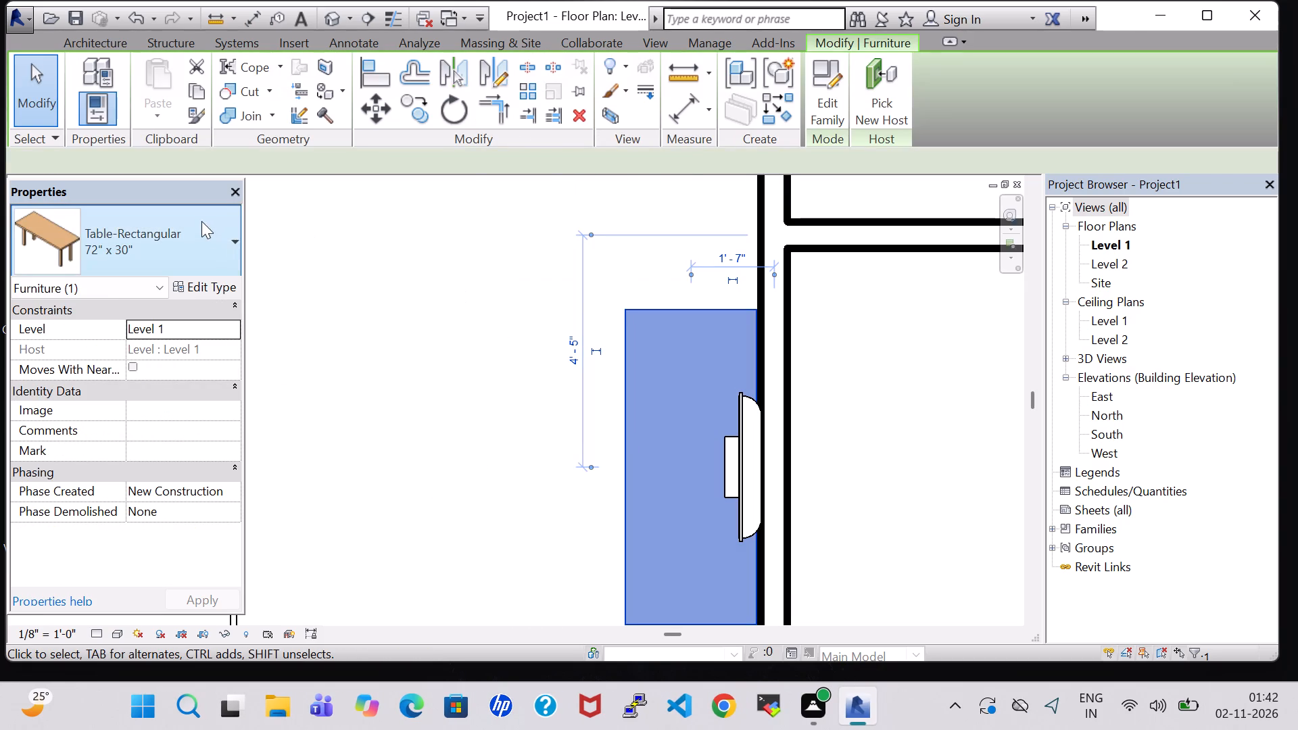
{"action": "left_click", "coordinate": [204, 287]}
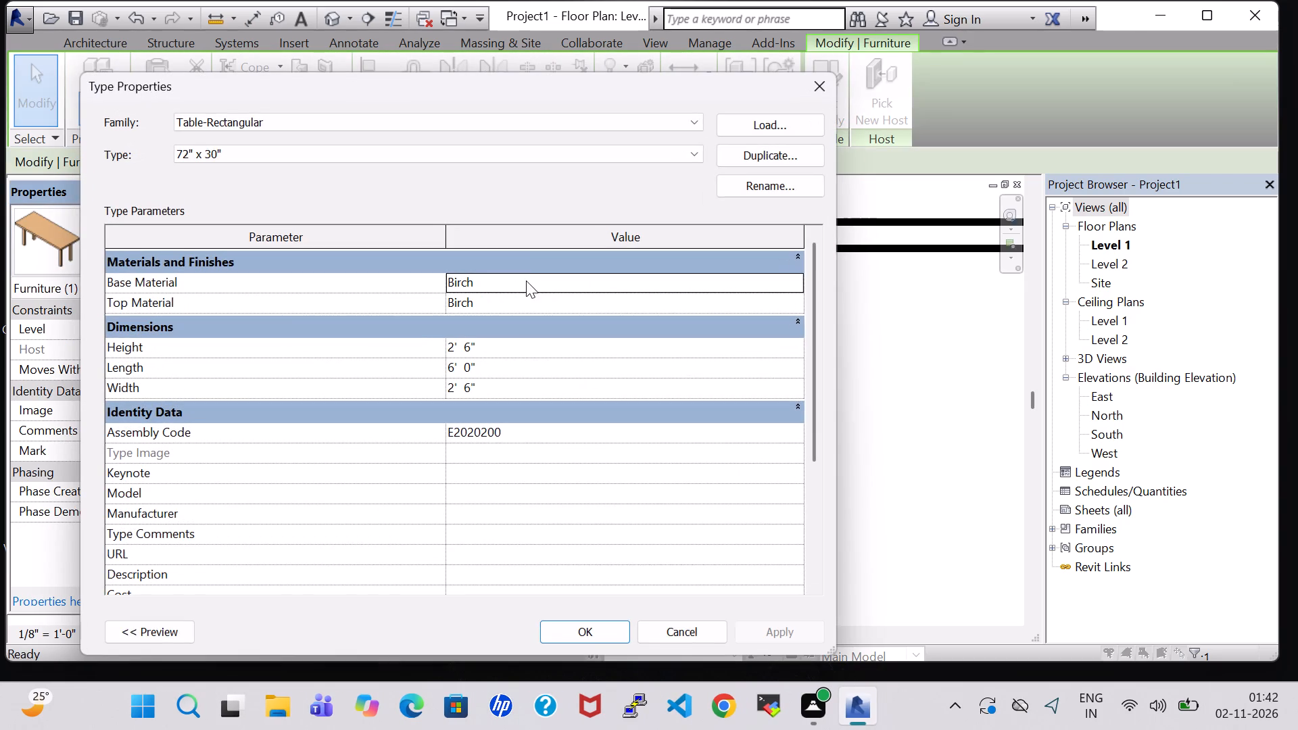
{"action": "left_click", "coordinate": [455, 372]}
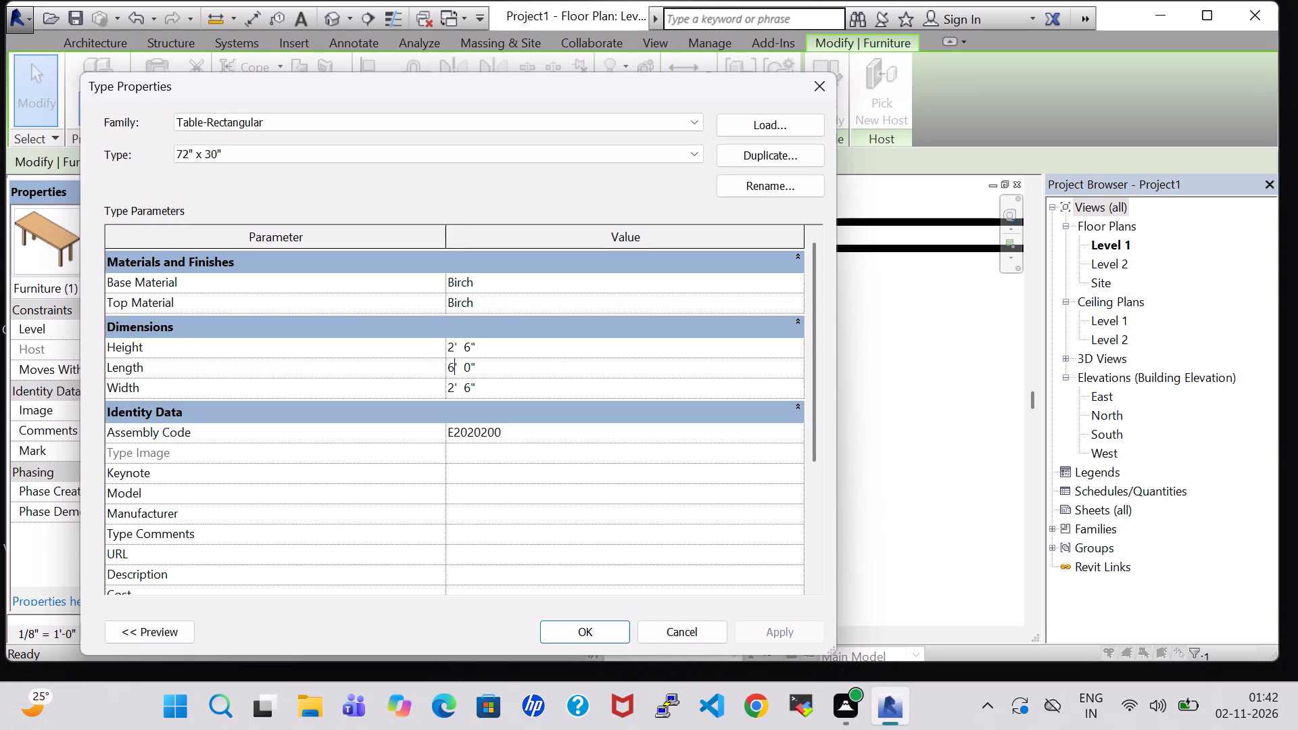
{"action": "key", "text": "BackSpace"}
{"action": "key", "text": "4"}
{"action": "left_click", "coordinate": [473, 345]}
{"action": "key", "text": "BackSpace"}
{"action": "key", "text": "2"}
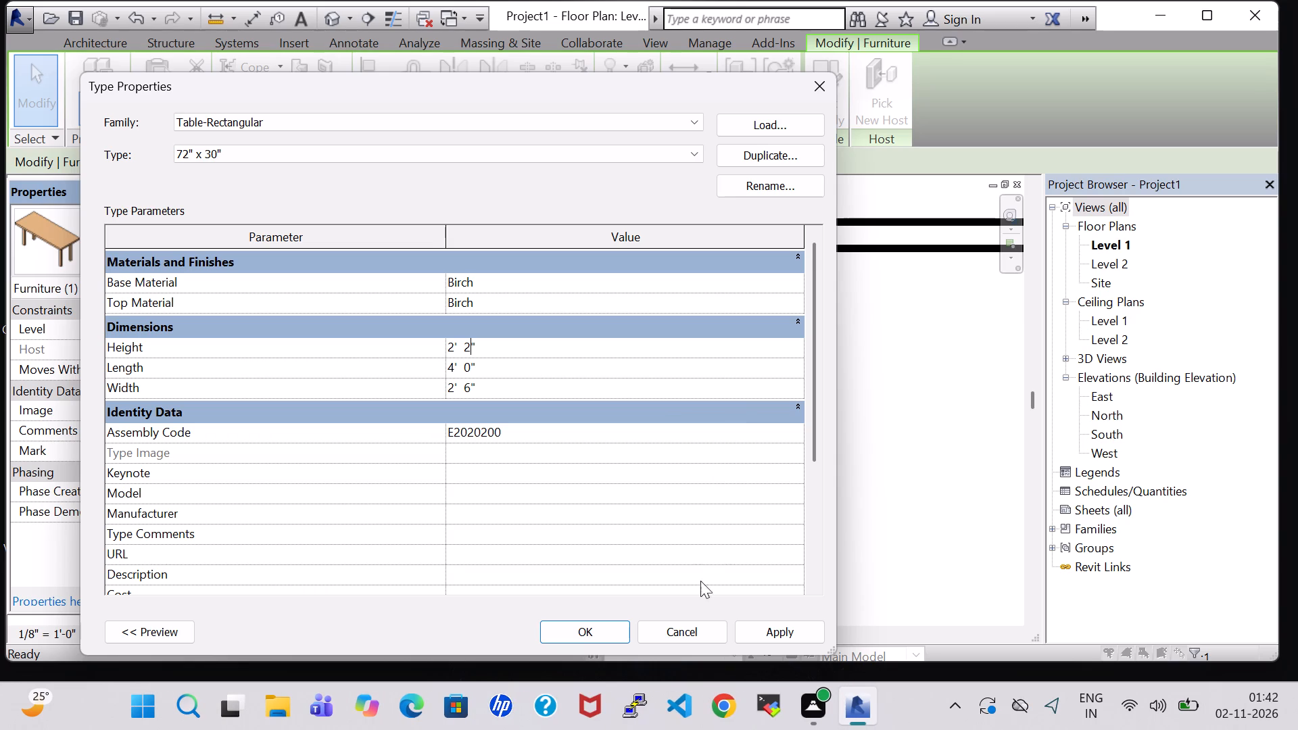
{"action": "left_click", "coordinate": [605, 629]}
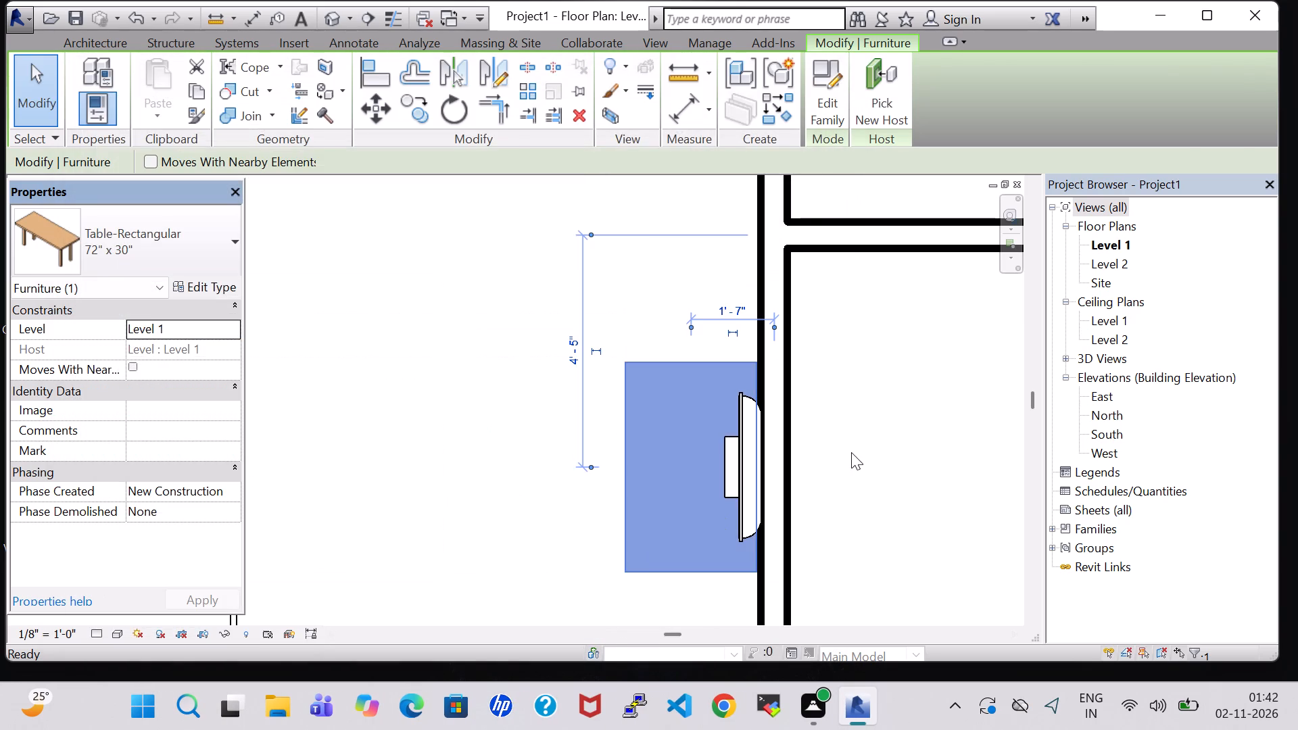
{"action": "left_click", "coordinate": [851, 452]}
Nudge the rectangular table under the TV one increment south.
{"action": "left_click", "coordinate": [702, 359]}
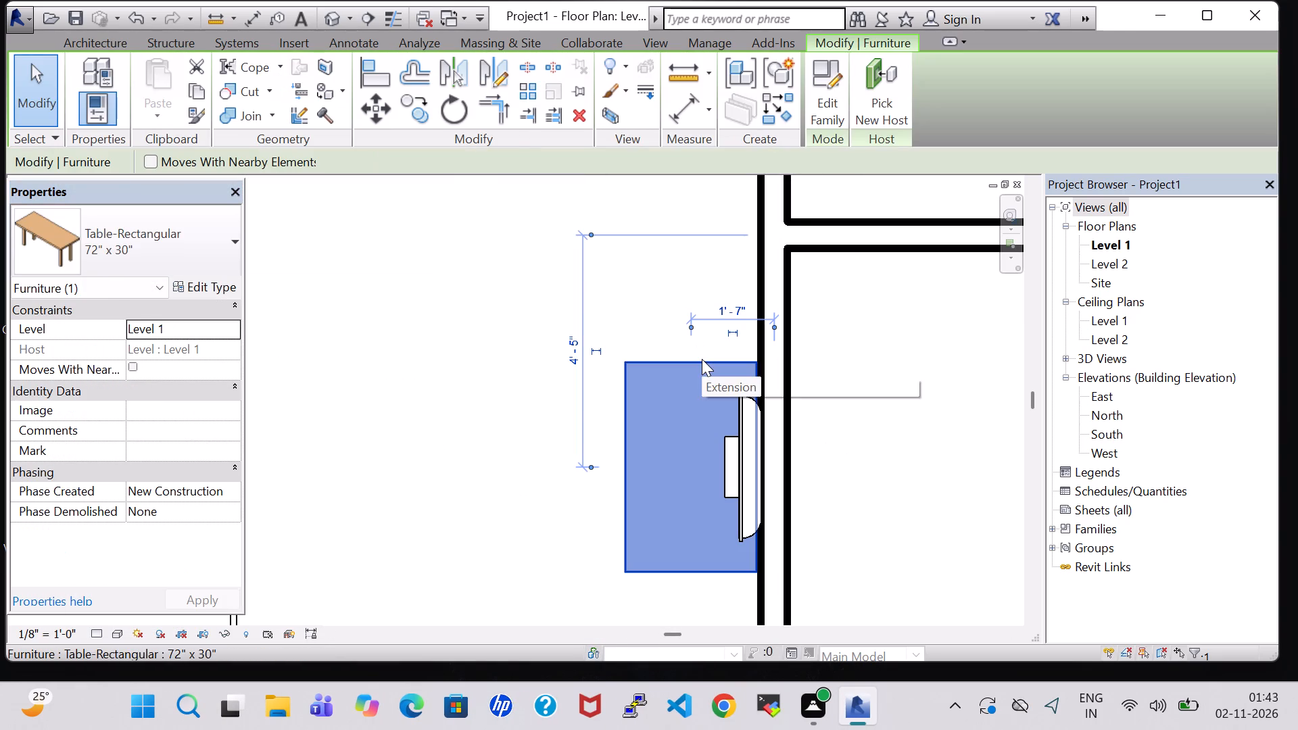
{"action": "key", "text": "Down"}
Set the rectangular table type's height to 2' 0".
{"action": "left_click", "coordinate": [179, 293]}
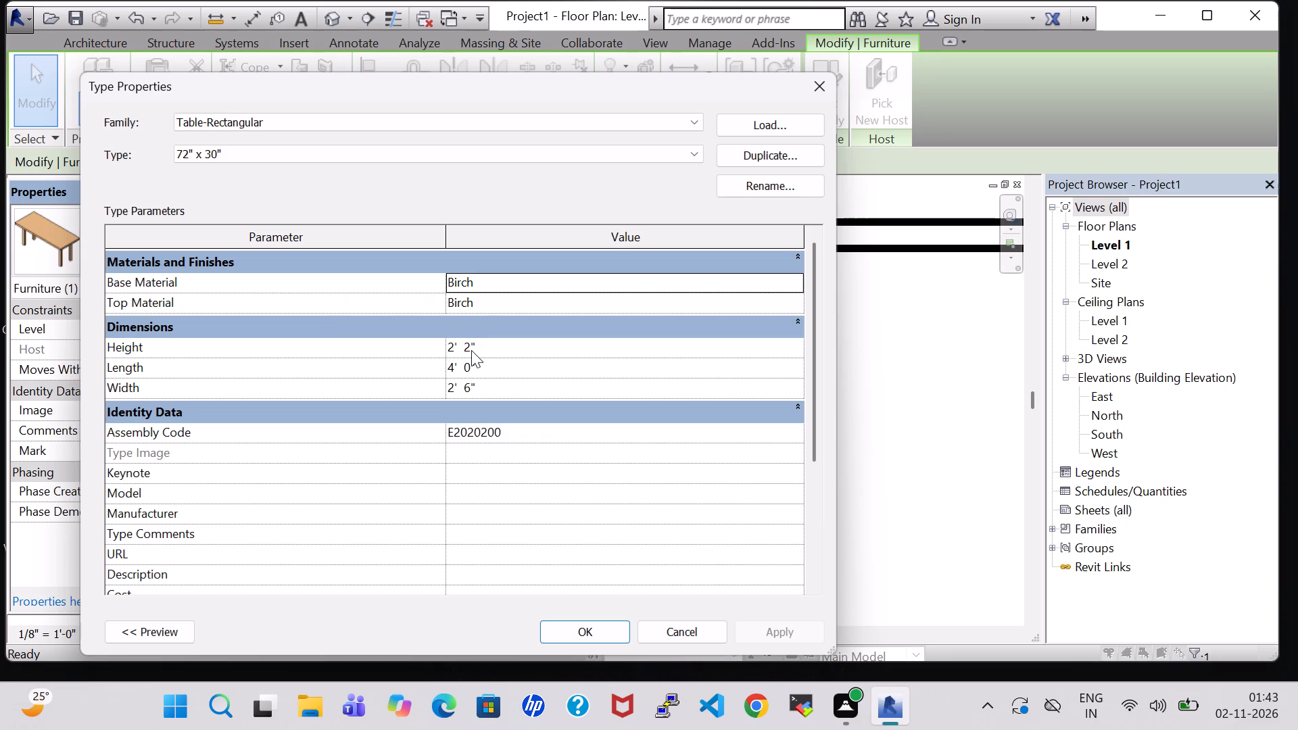
{"action": "double_click", "coordinate": [471, 350]}
{"action": "key", "text": "BackSpace"}
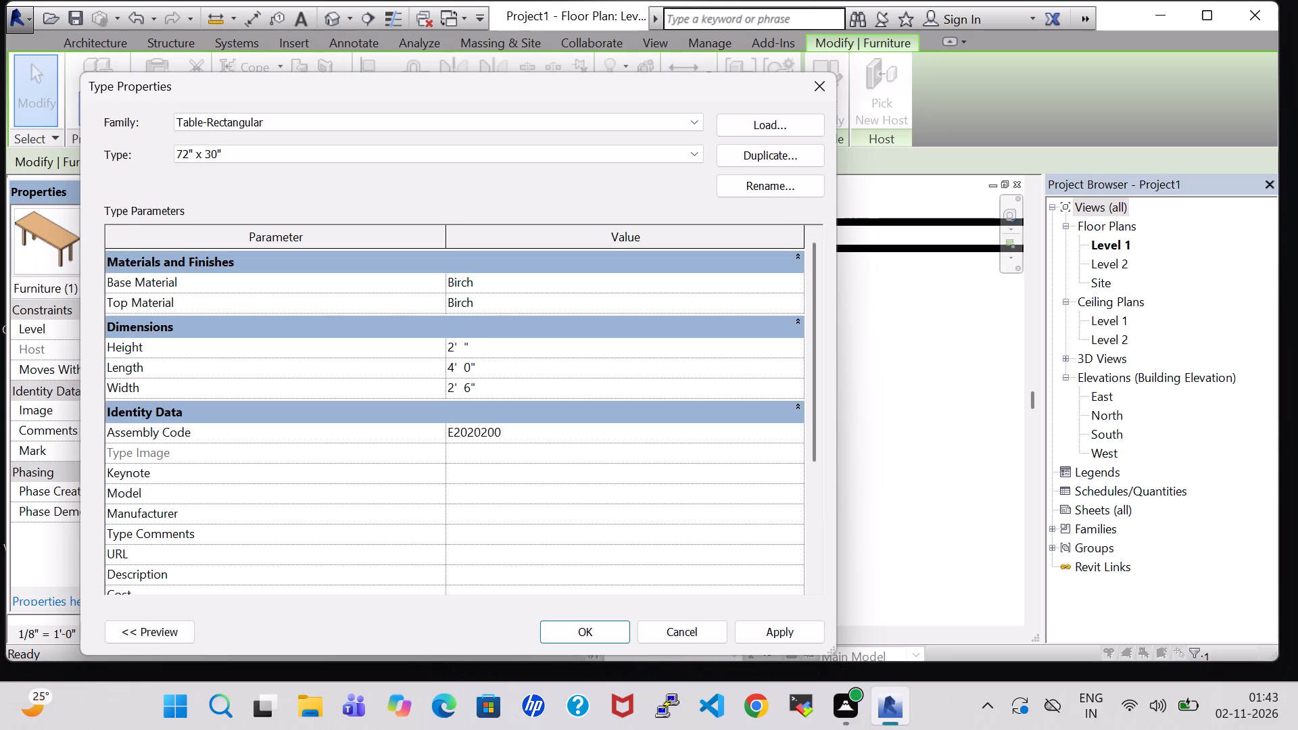
{"action": "key", "text": "0"}
{"action": "left_click", "coordinate": [583, 633]}
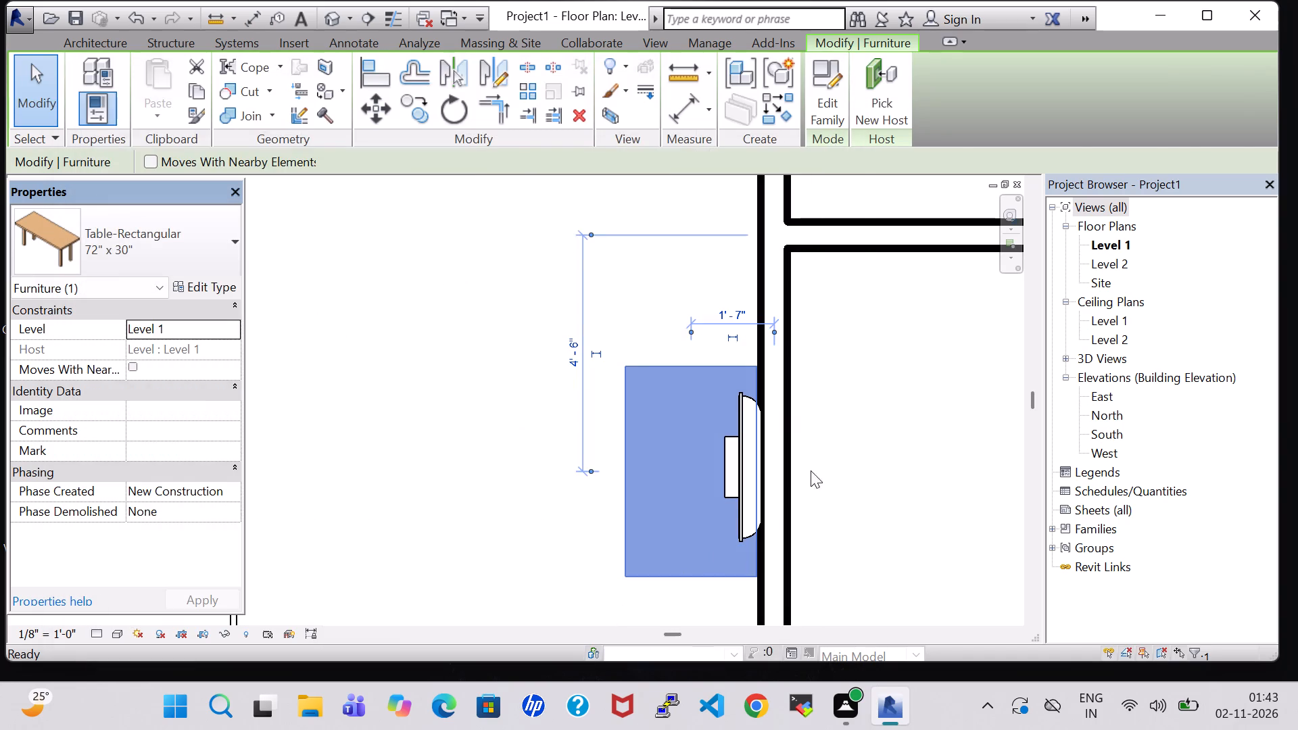
{"action": "left_click", "coordinate": [856, 437]}
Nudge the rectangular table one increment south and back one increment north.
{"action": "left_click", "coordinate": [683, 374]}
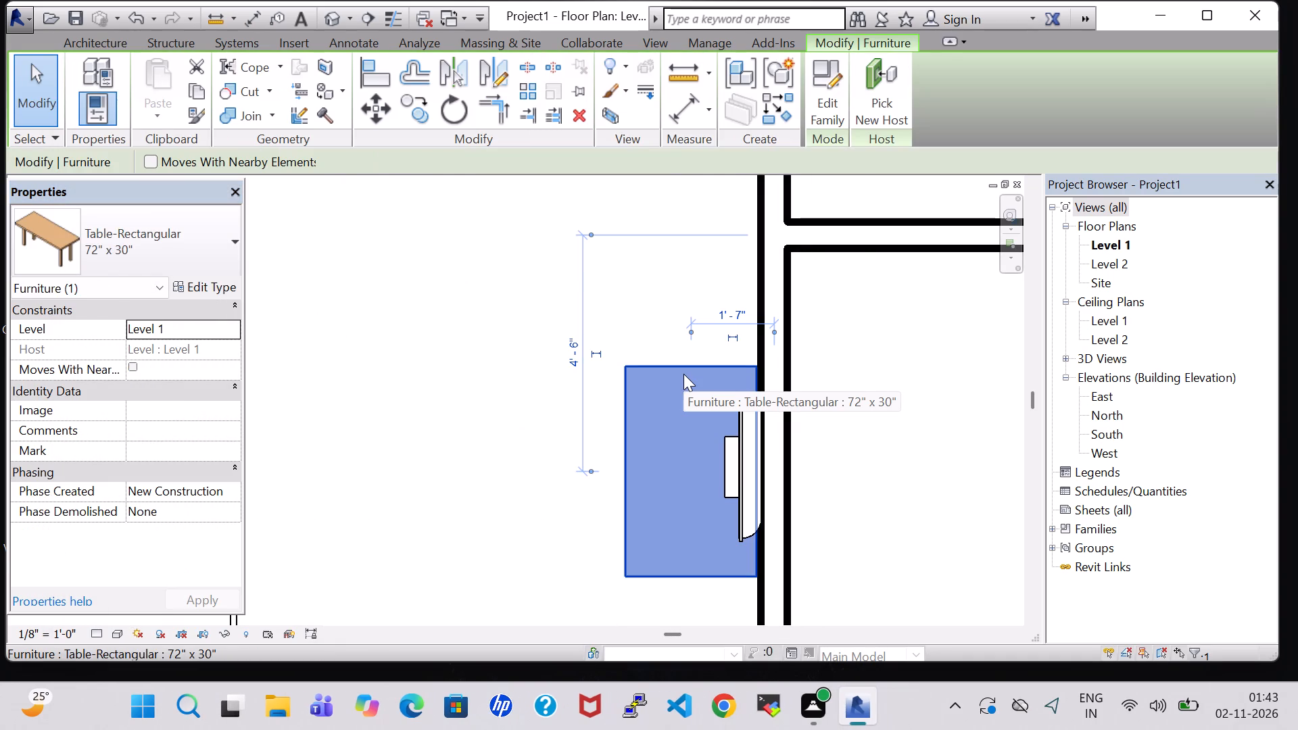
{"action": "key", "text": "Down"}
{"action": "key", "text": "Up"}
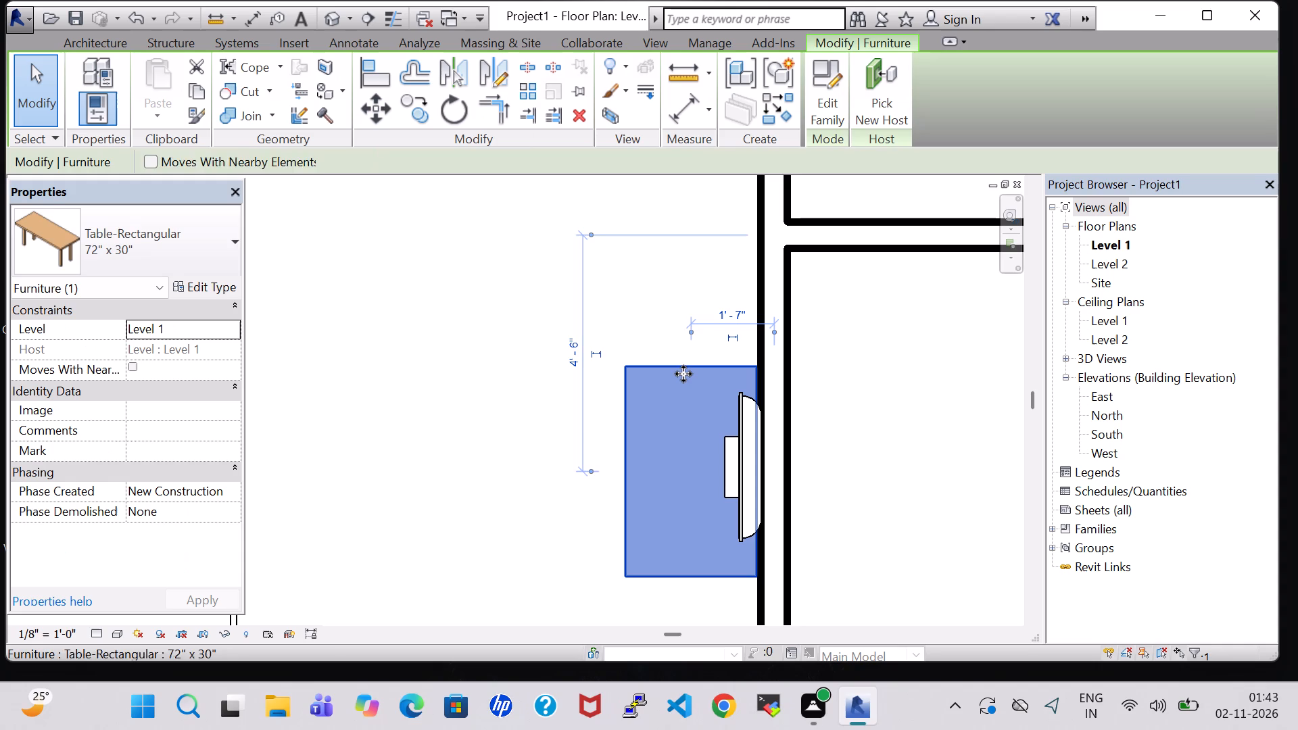
Nudge the rectangular table under the TV one more increment north.
{"action": "key", "text": "Up"}
{"action": "left_click", "coordinate": [845, 376]}
Place two more Agave - 1.5' plants like the bedside one, at the midpoints of the TV table's north and south edges.
{"action": "scroll", "coordinate": [409, 214], "scroll_direction": "down", "scroll_amount": 6}
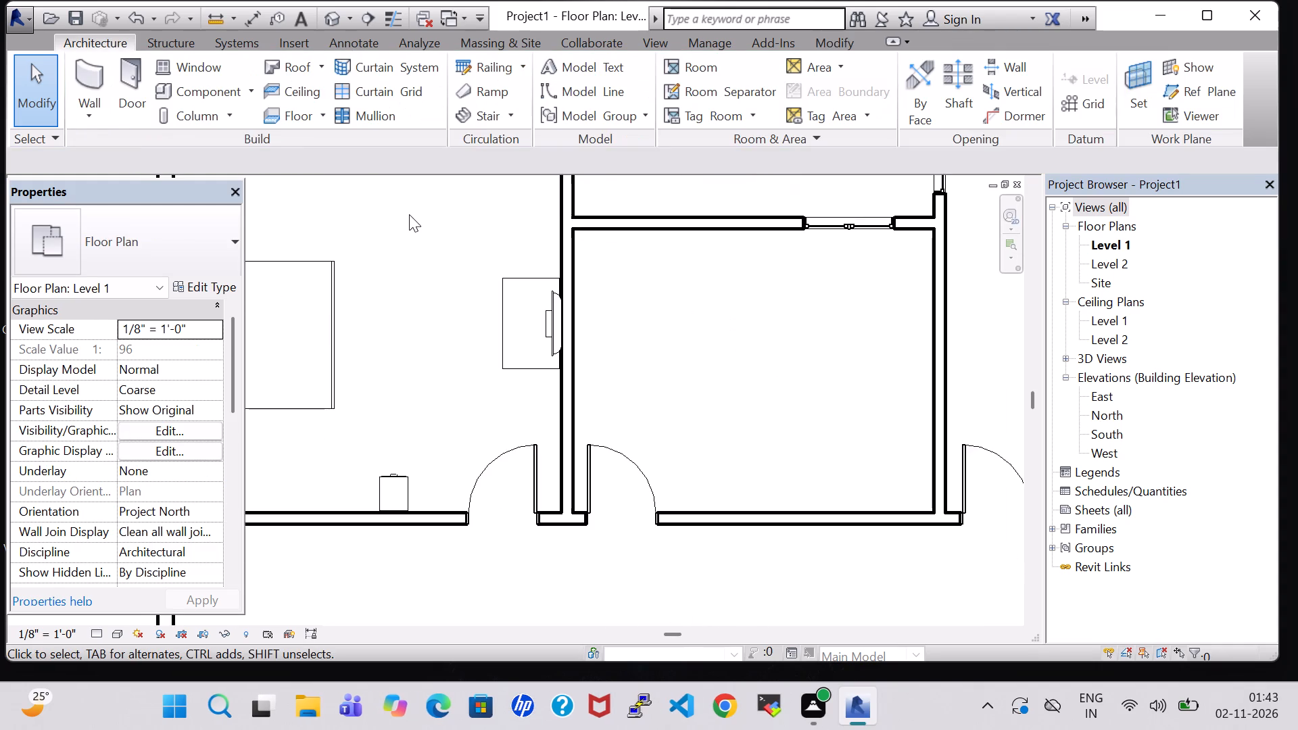
{"action": "middle_click_drag", "start_coordinate": [409, 214], "coordinate": [573, 398]}
{"action": "left_click", "coordinate": [375, 410]}
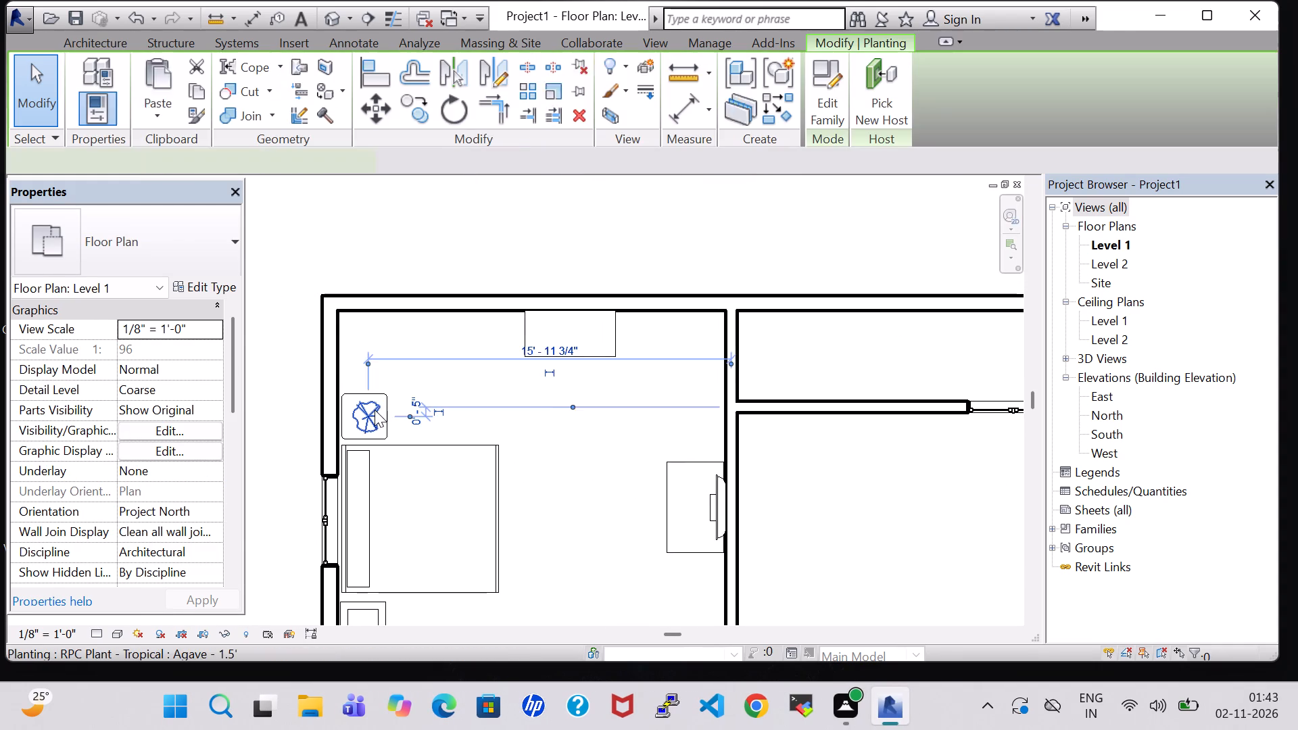
{"action": "right_click", "coordinate": [375, 410]}
{"action": "left_click", "coordinate": [506, 370]}
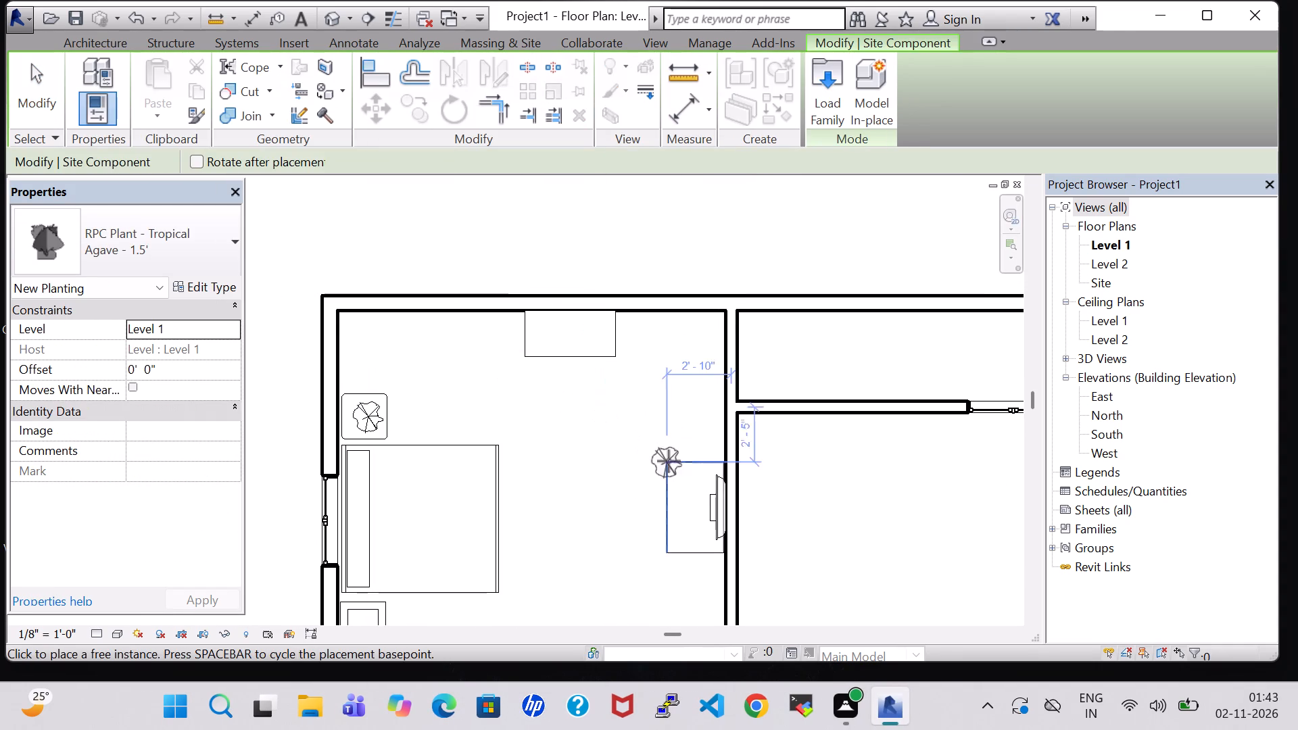
{"action": "scroll", "coordinate": [678, 468], "scroll_direction": "up", "scroll_amount": 7}
{"action": "left_click", "coordinate": [702, 455]}
{"action": "middle_click_drag", "start_coordinate": [690, 552], "coordinate": [638, 235]}
{"action": "left_click", "coordinate": [659, 372]}
{"action": "key", "text": "Escape"}
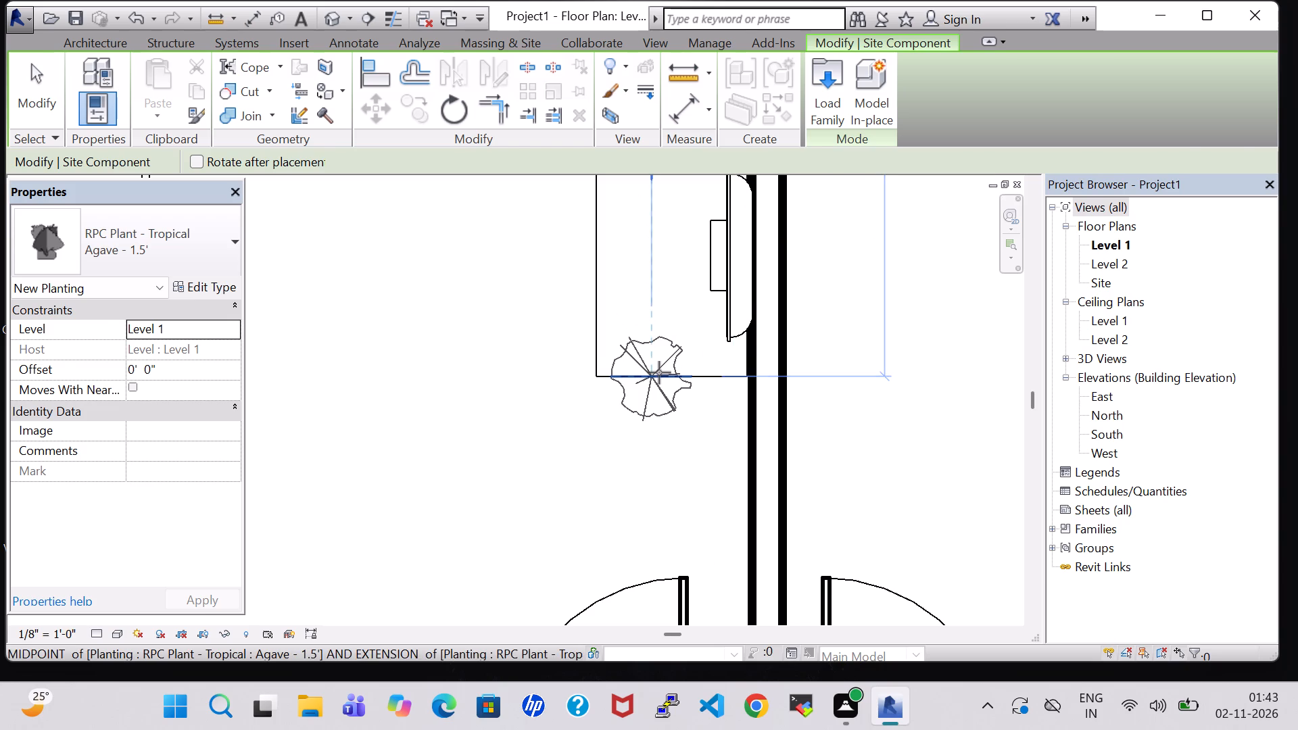
{"action": "key", "text": "Escape"}
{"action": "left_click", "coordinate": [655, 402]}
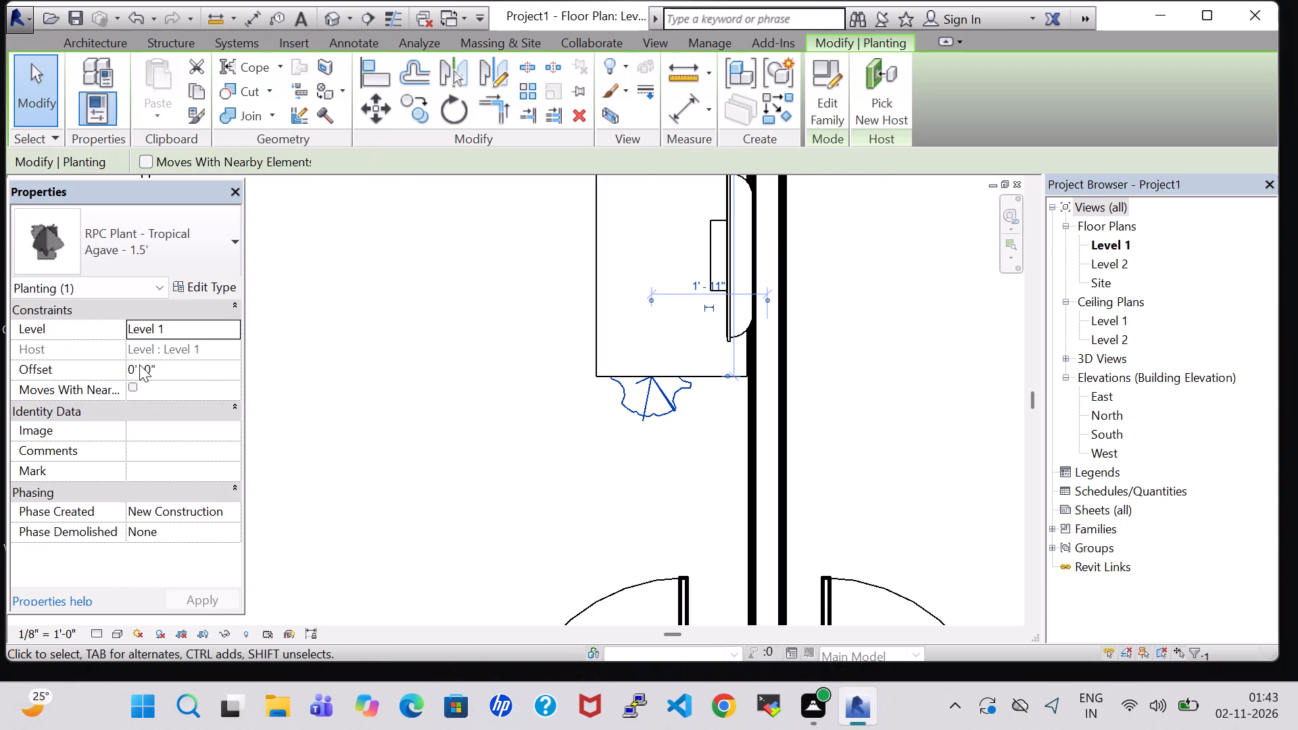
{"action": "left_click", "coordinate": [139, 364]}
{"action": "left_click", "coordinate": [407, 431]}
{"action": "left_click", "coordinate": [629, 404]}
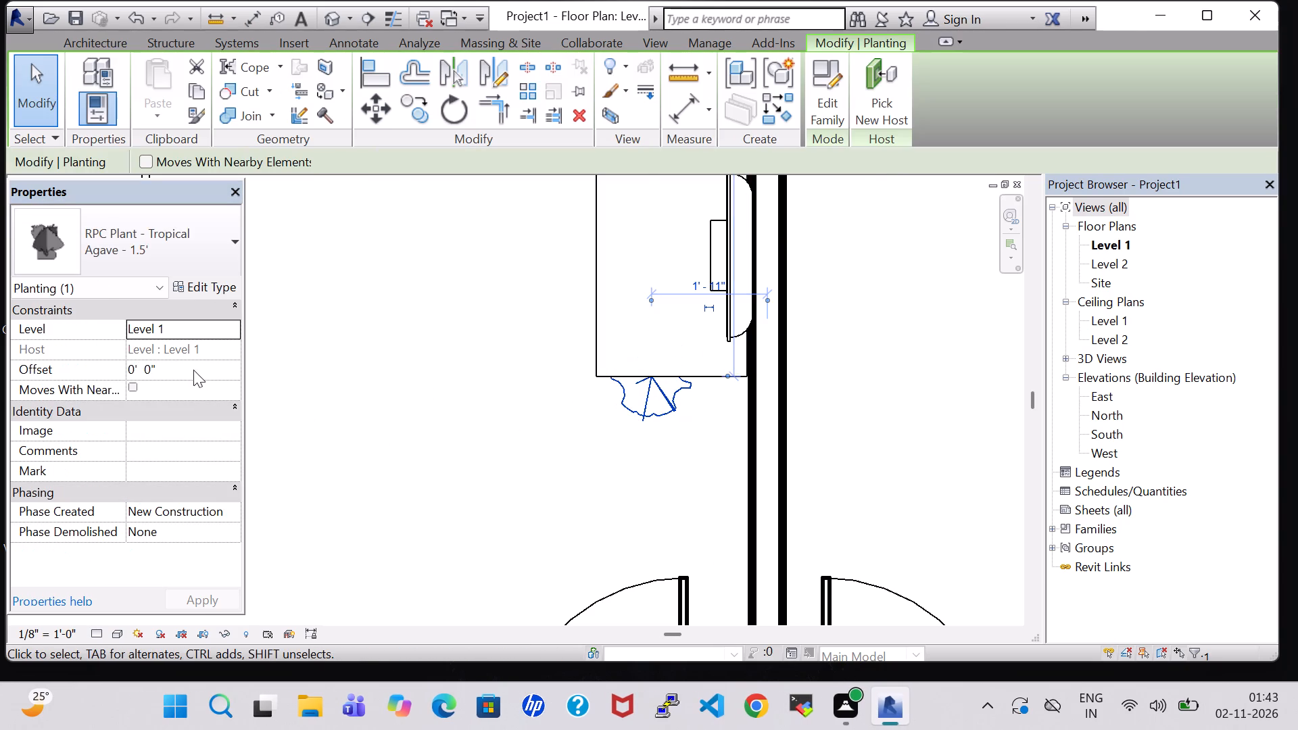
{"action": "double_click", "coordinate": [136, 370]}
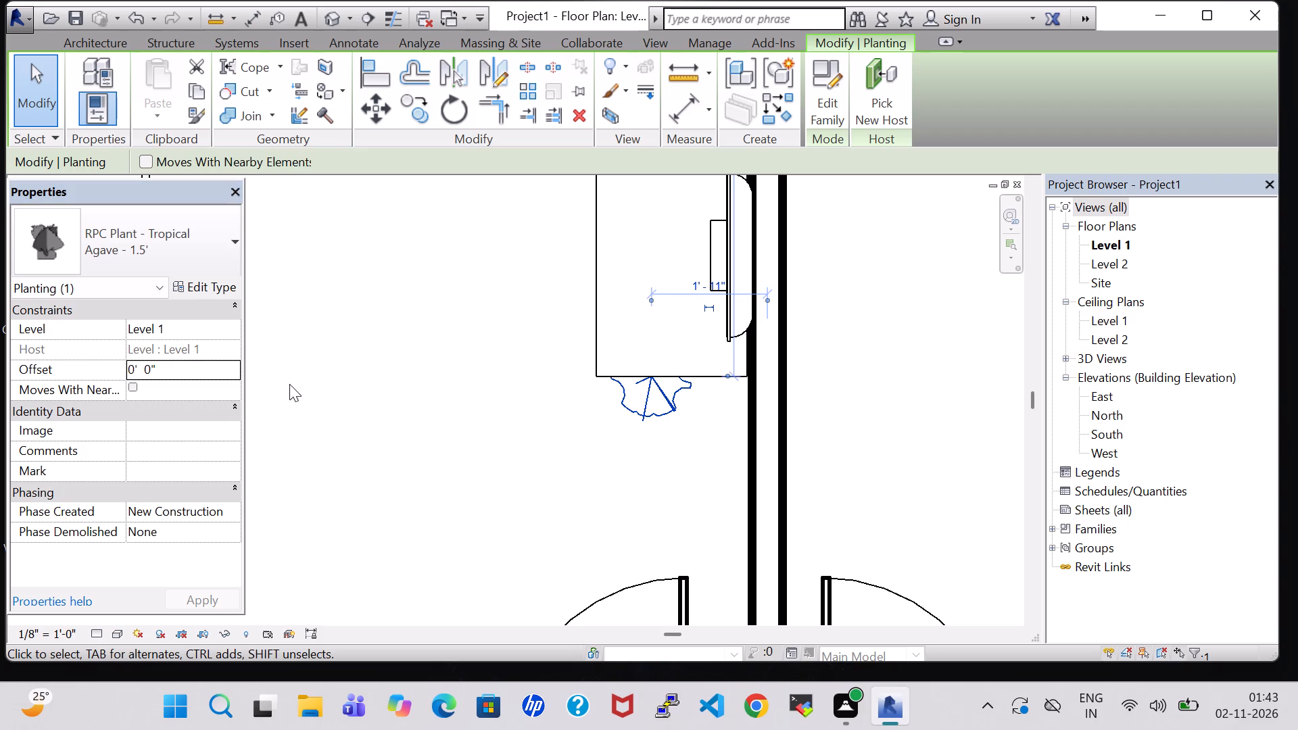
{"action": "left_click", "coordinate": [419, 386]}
Set the offset of the agave plant at the TV table's north edge to 2' 0".
{"action": "scroll", "coordinate": [441, 333], "scroll_direction": "down", "scroll_amount": 5}
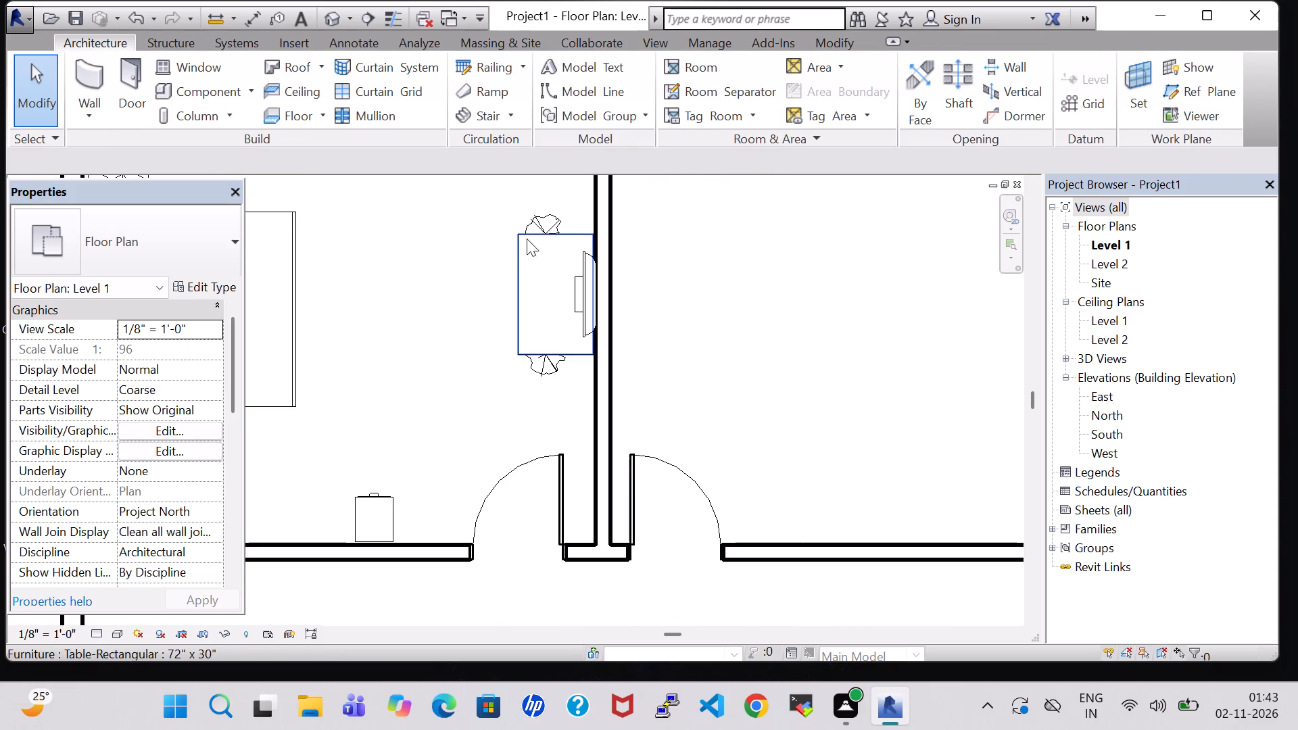
{"action": "left_click", "coordinate": [542, 217]}
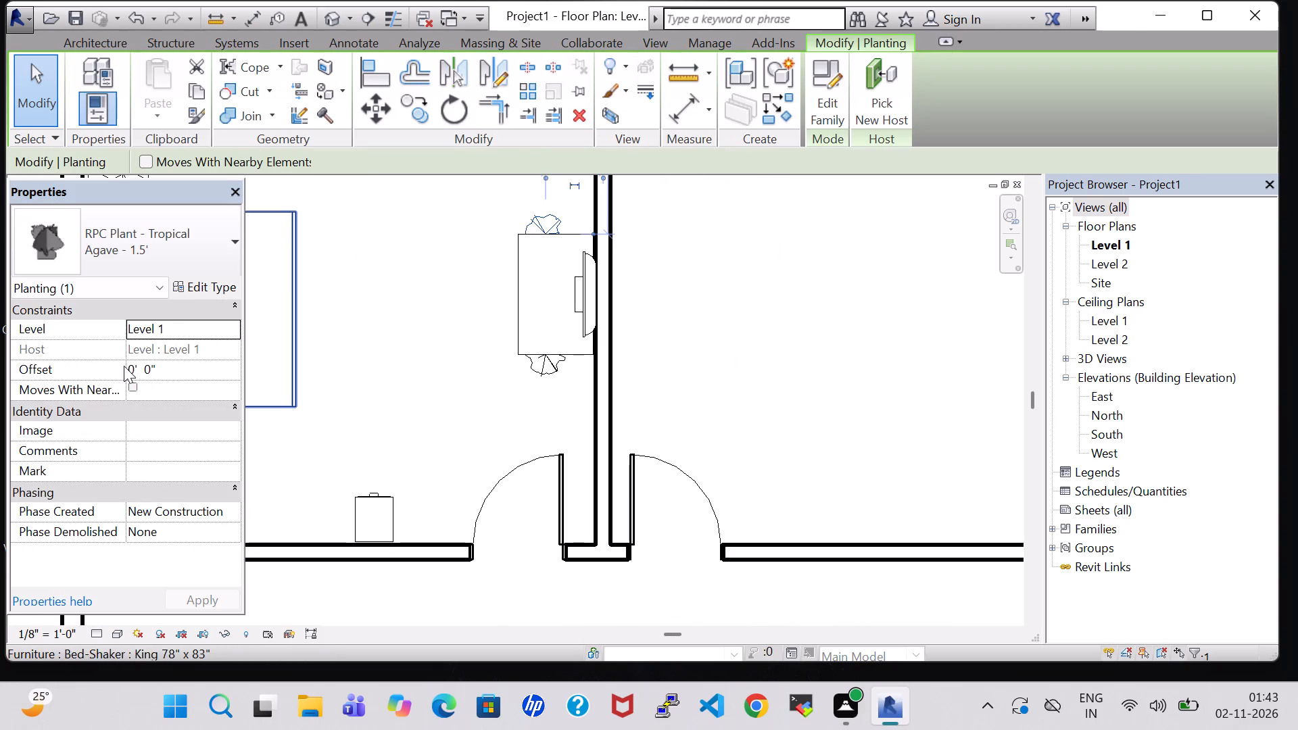
{"action": "left_click", "coordinate": [147, 368]}
{"action": "key", "text": "Left"}
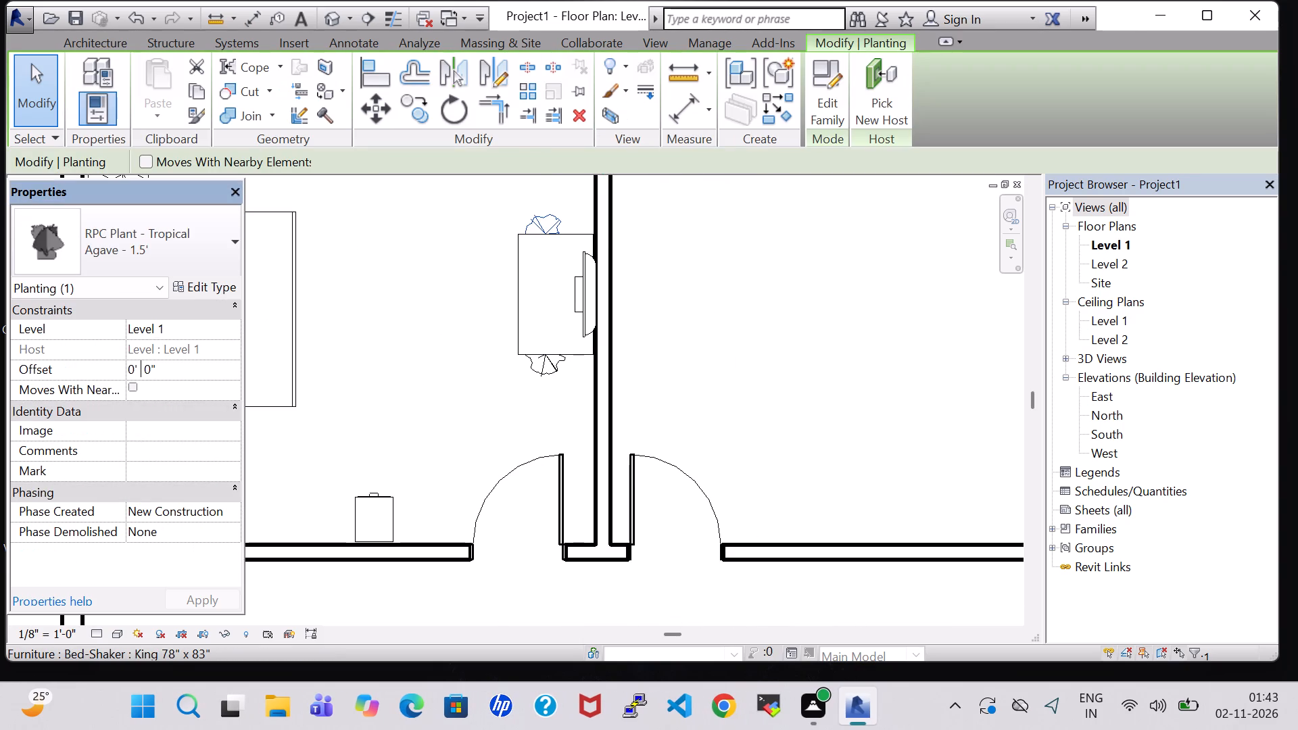
{"action": "key", "text": "Left"}
{"action": "key", "text": "Left"}
{"action": "key", "text": "BackSpace"}
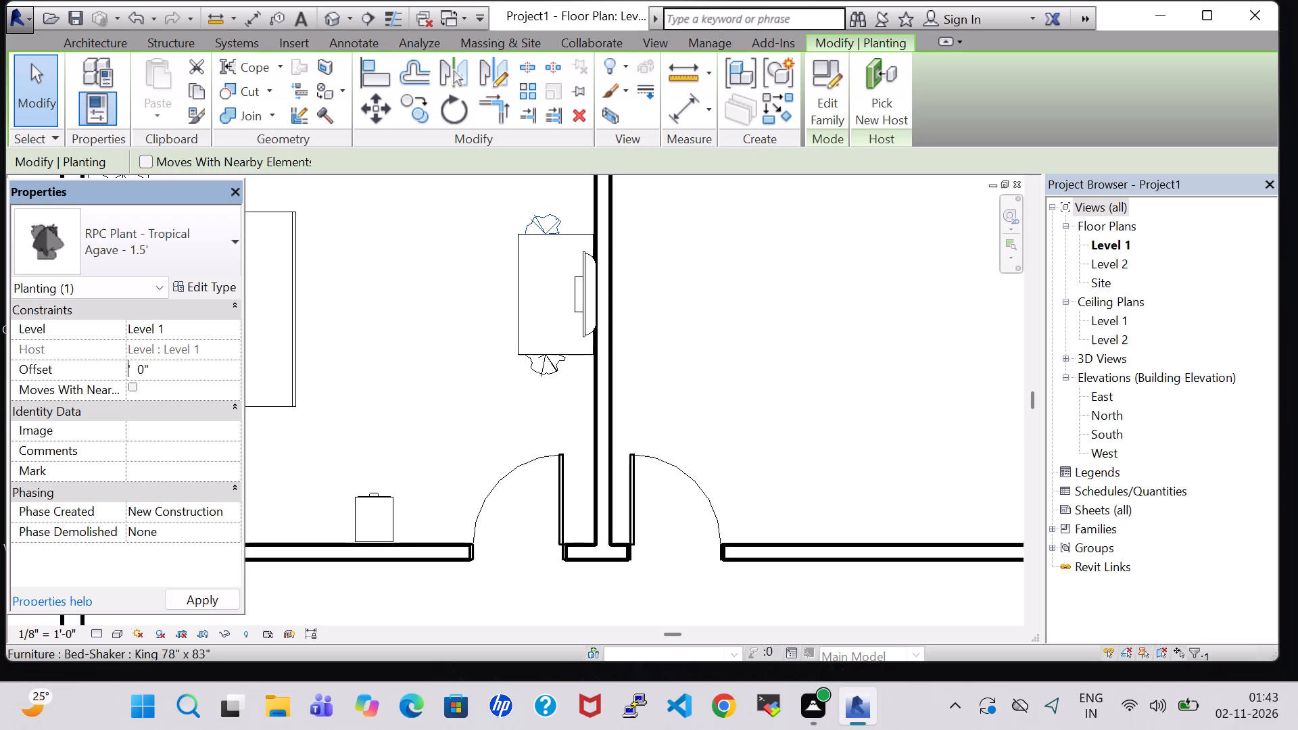
{"action": "key", "text": "2"}
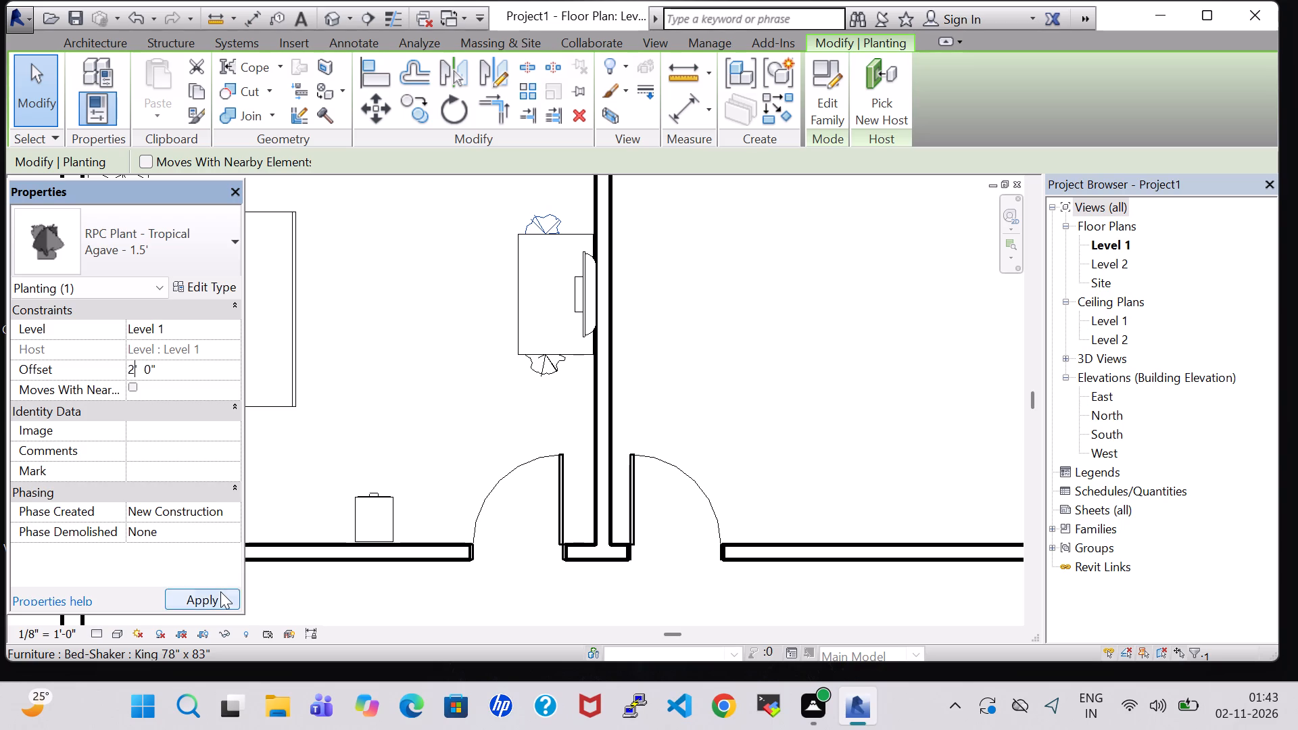
{"action": "left_click", "coordinate": [220, 591]}
Nudge the northern agave plant three increments south onto the TV table.
{"action": "key", "text": "Down"}
{"action": "key", "text": "Down"}
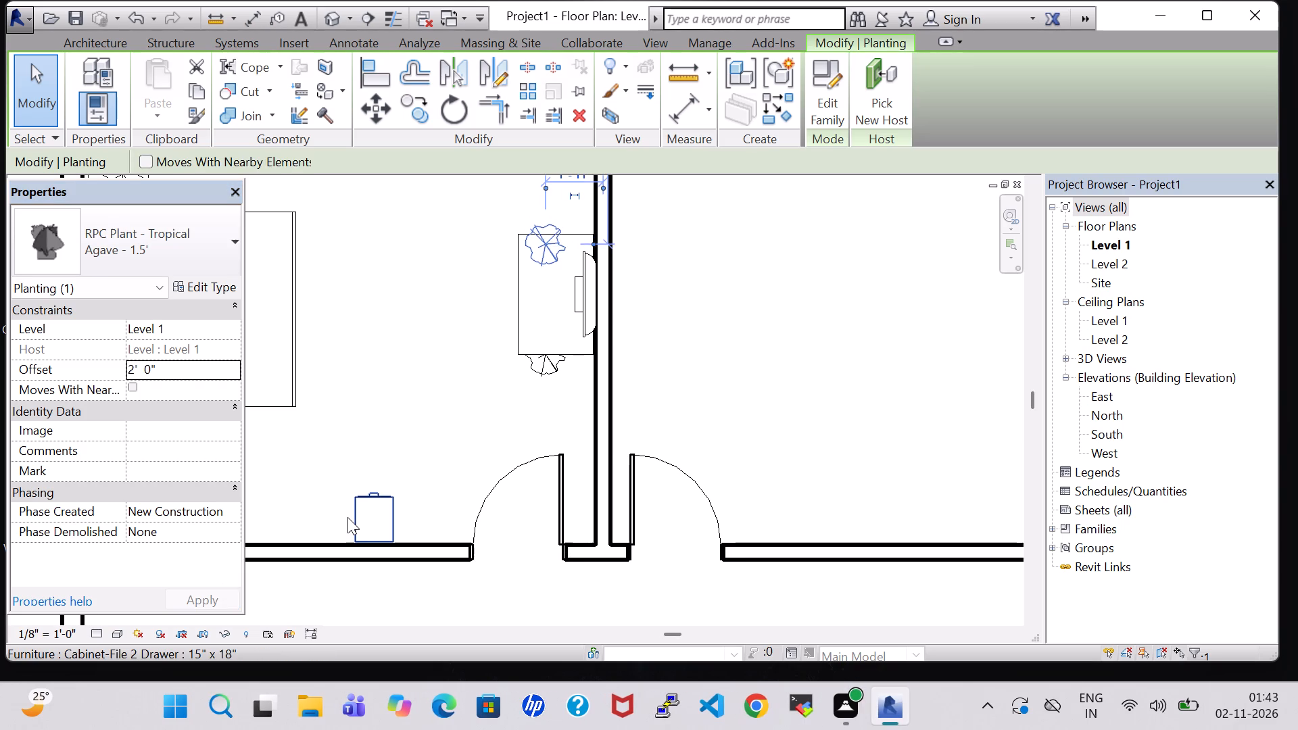
{"action": "key", "text": "Down"}
{"action": "left_click", "coordinate": [389, 274]}
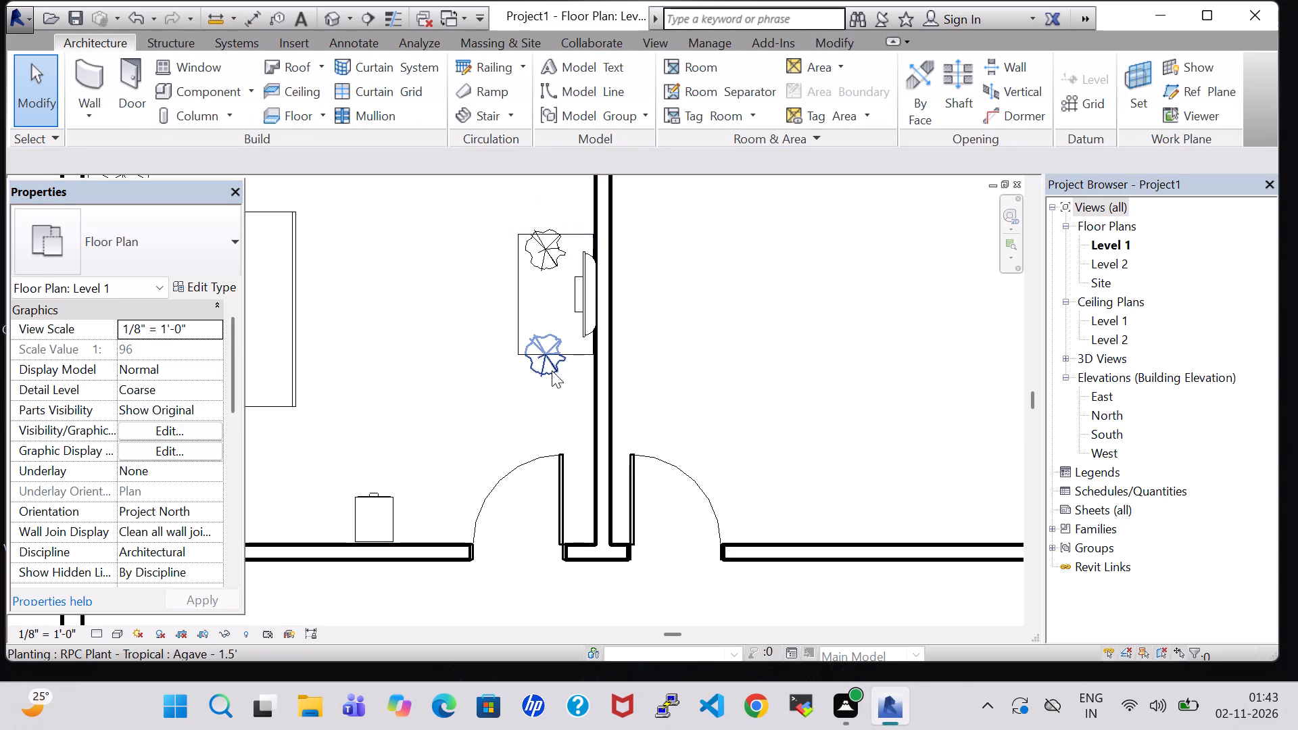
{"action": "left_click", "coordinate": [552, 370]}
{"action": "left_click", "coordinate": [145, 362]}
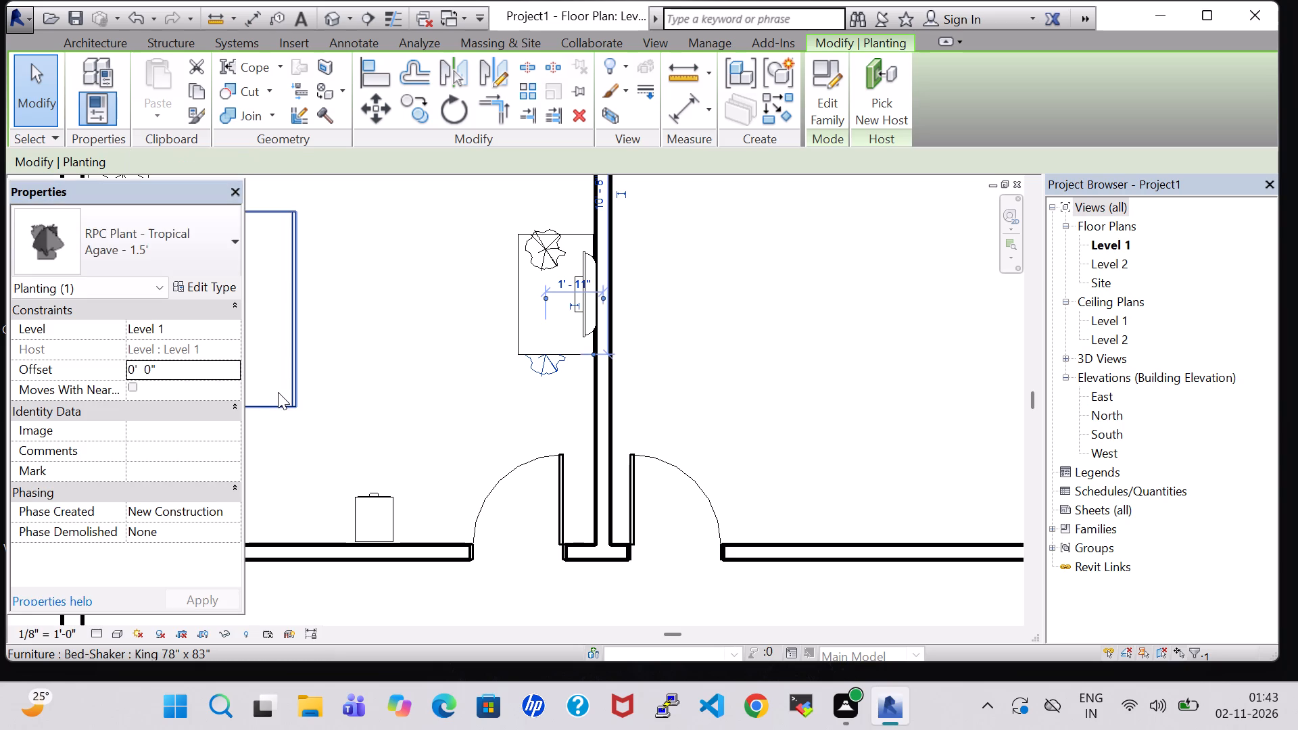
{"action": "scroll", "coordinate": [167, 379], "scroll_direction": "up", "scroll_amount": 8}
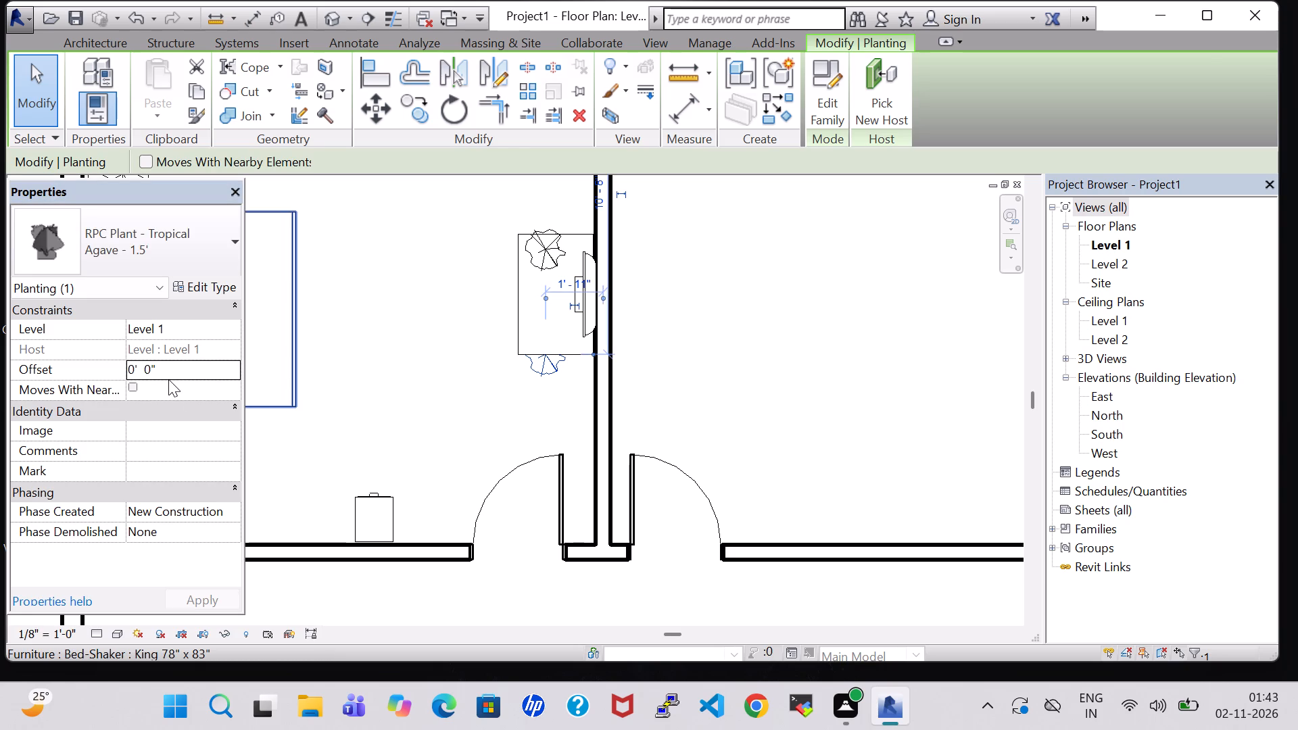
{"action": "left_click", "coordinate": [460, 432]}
Nudge the agave plant at the TV table's south edge two increments south.
{"action": "scroll", "coordinate": [542, 379], "scroll_direction": "up", "scroll_amount": 6}
{"action": "left_click", "coordinate": [552, 360]}
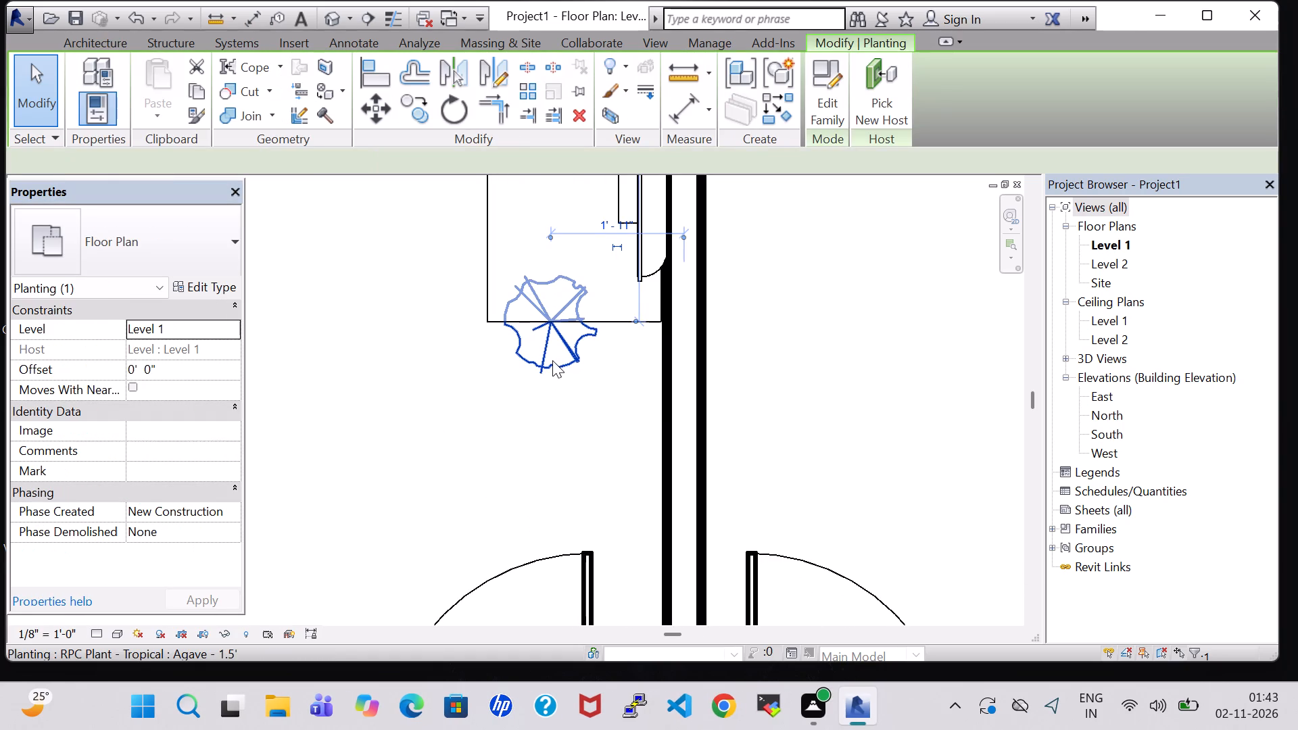
{"action": "key", "text": "Down"}
{"action": "key", "text": "Down"}
{"action": "left_click", "coordinate": [468, 391]}
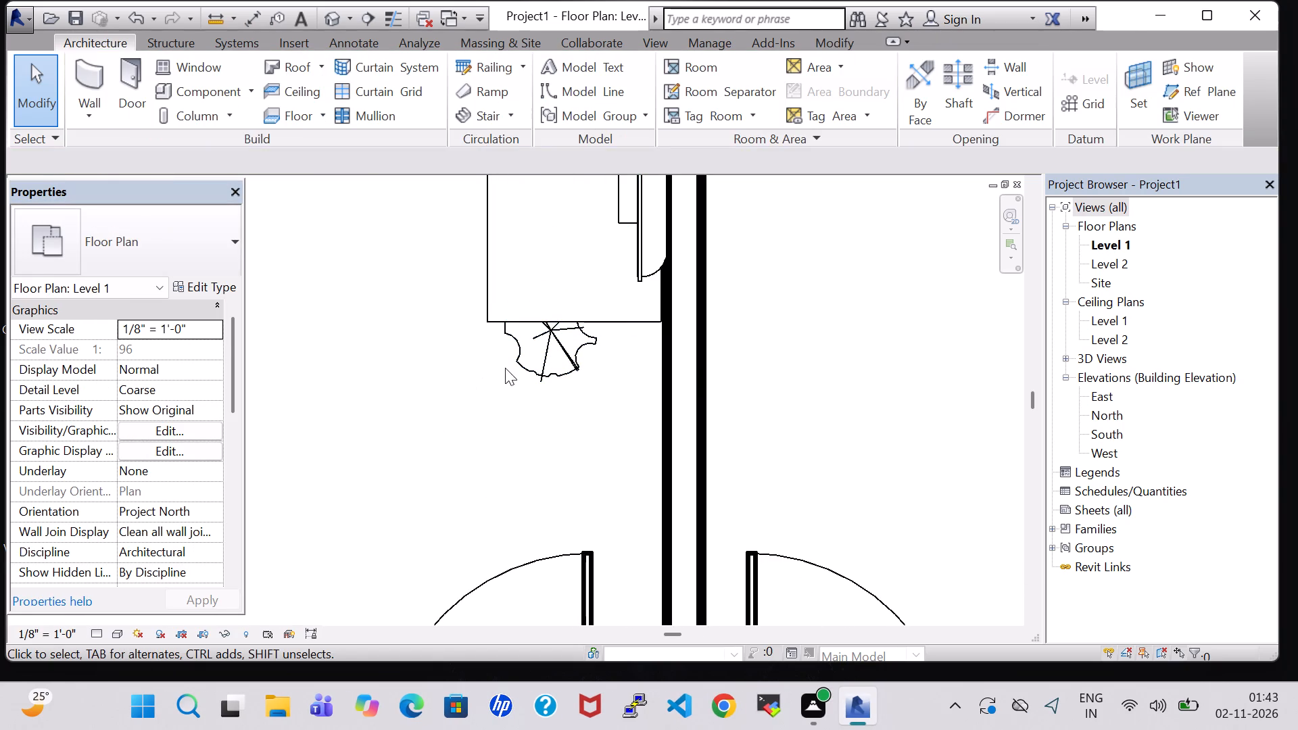
Set the southern agave plant's offset to 2' 0".
{"action": "left_click", "coordinate": [517, 366]}
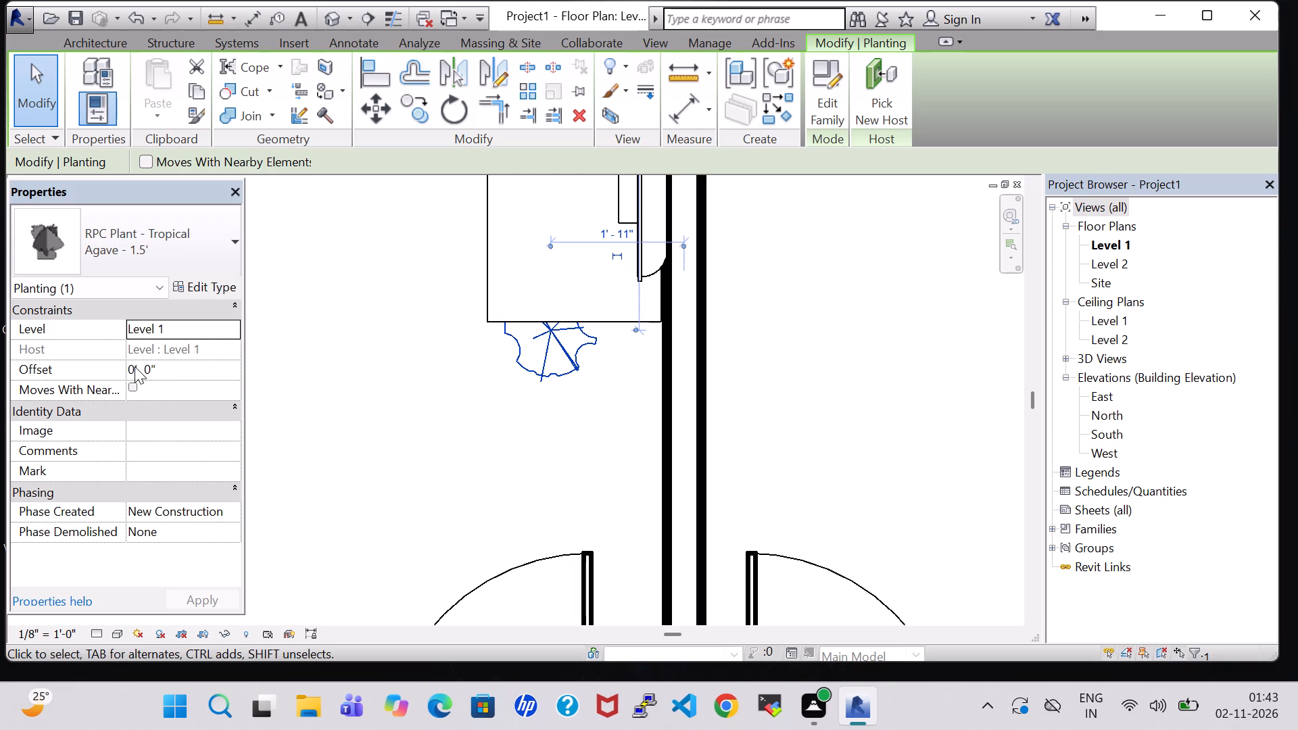
{"action": "left_click", "coordinate": [135, 366]}
{"action": "key", "text": "BackSpace"}
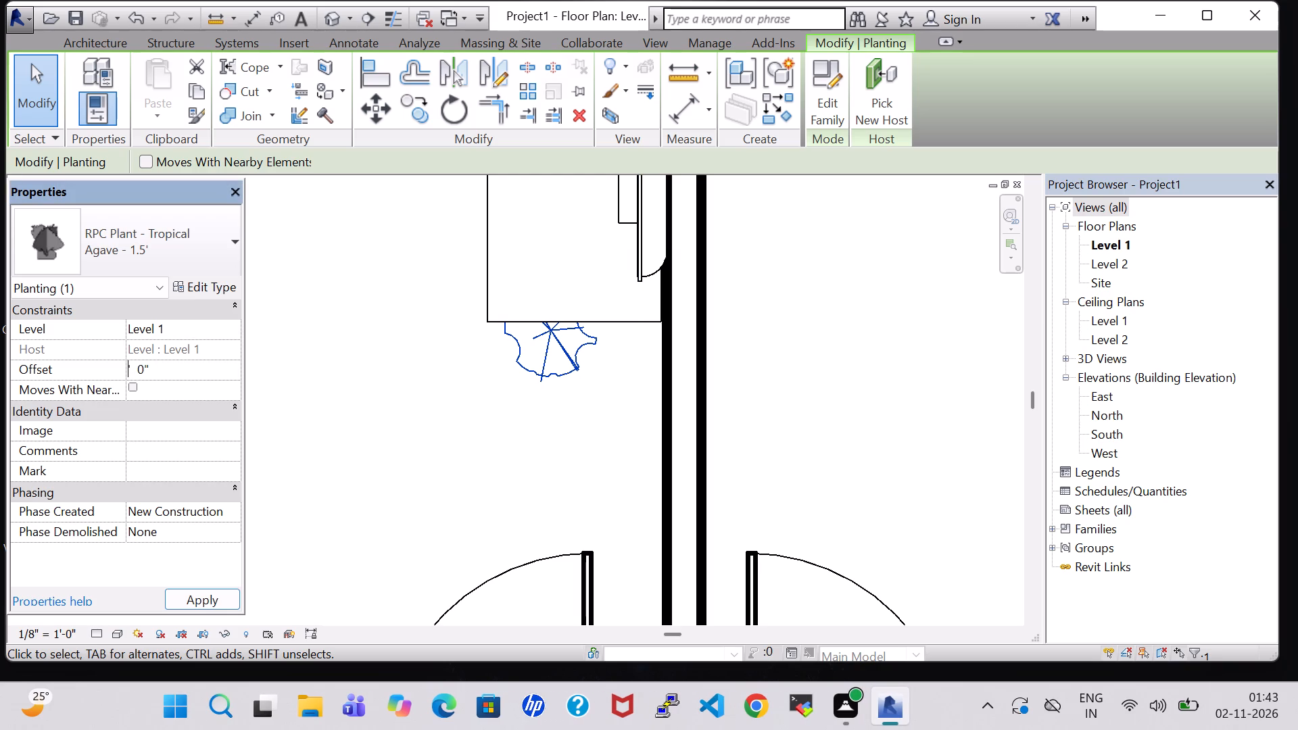
{"action": "key", "text": "2"}
{"action": "left_click", "coordinate": [202, 603]}
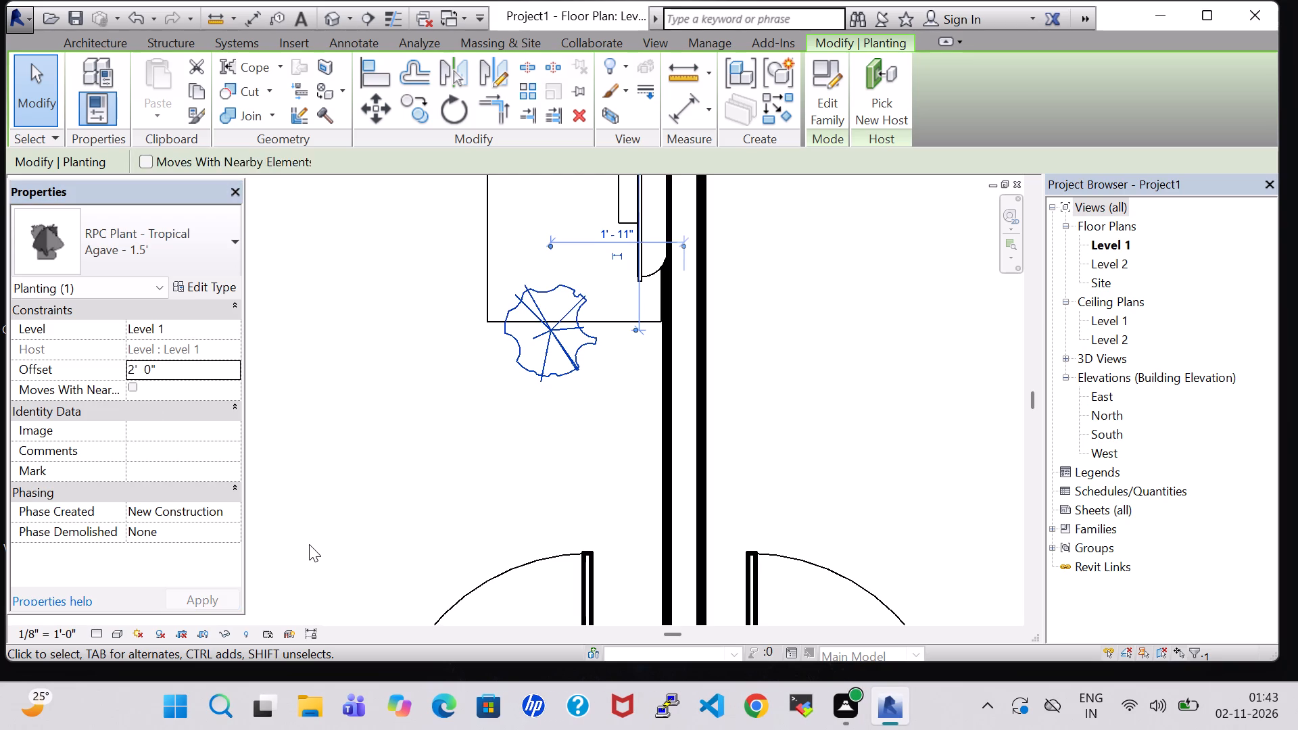
Nudge the southern agave plant seven increments north and six west, onto the TV table's southwest corner.
{"action": "key", "text": "Up"}
{"action": "key", "text": "Up"}
{"action": "key", "text": "Up"}
{"action": "key", "text": "Up"}
{"action": "key", "text": "Up"}
{"action": "key", "text": "Up"}
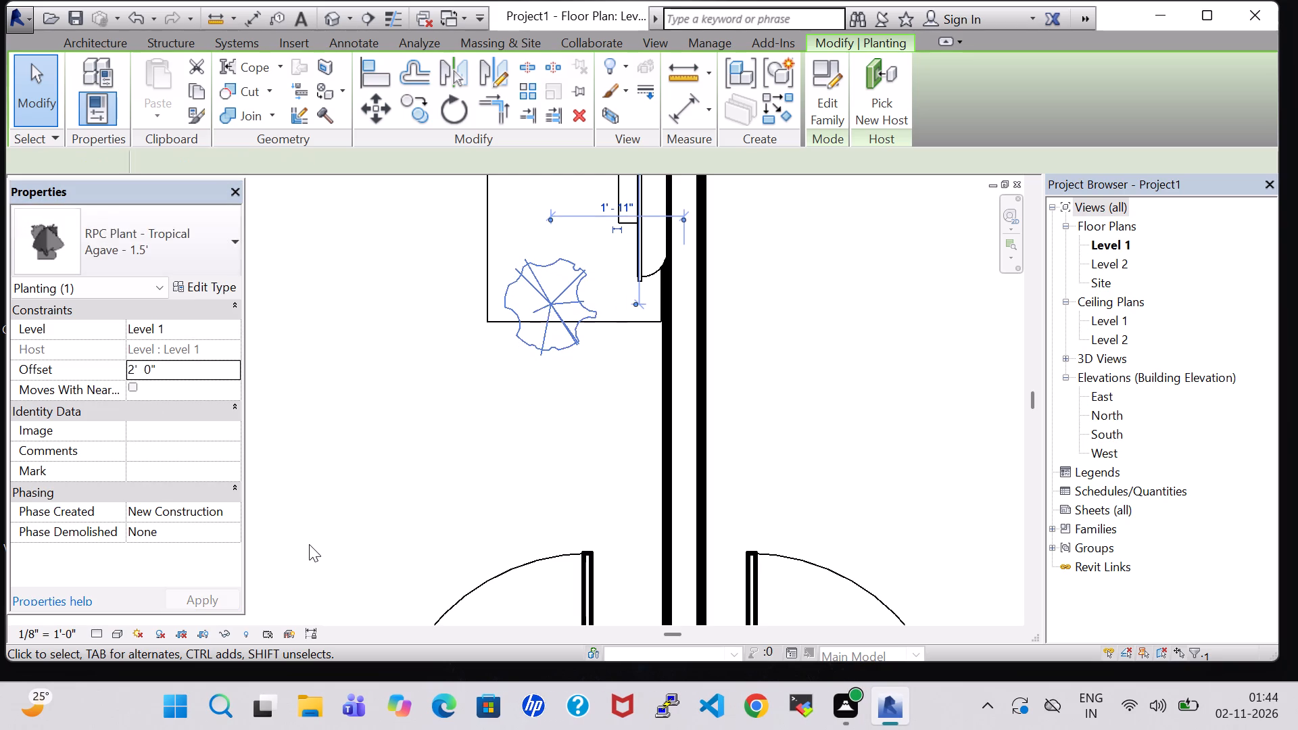
{"action": "key", "text": "Left"}
{"action": "key", "text": "Left"}
{"action": "key", "text": "Left"}
{"action": "key", "text": "Left"}
{"action": "key", "text": "Left"}
{"action": "key", "text": "Left"}
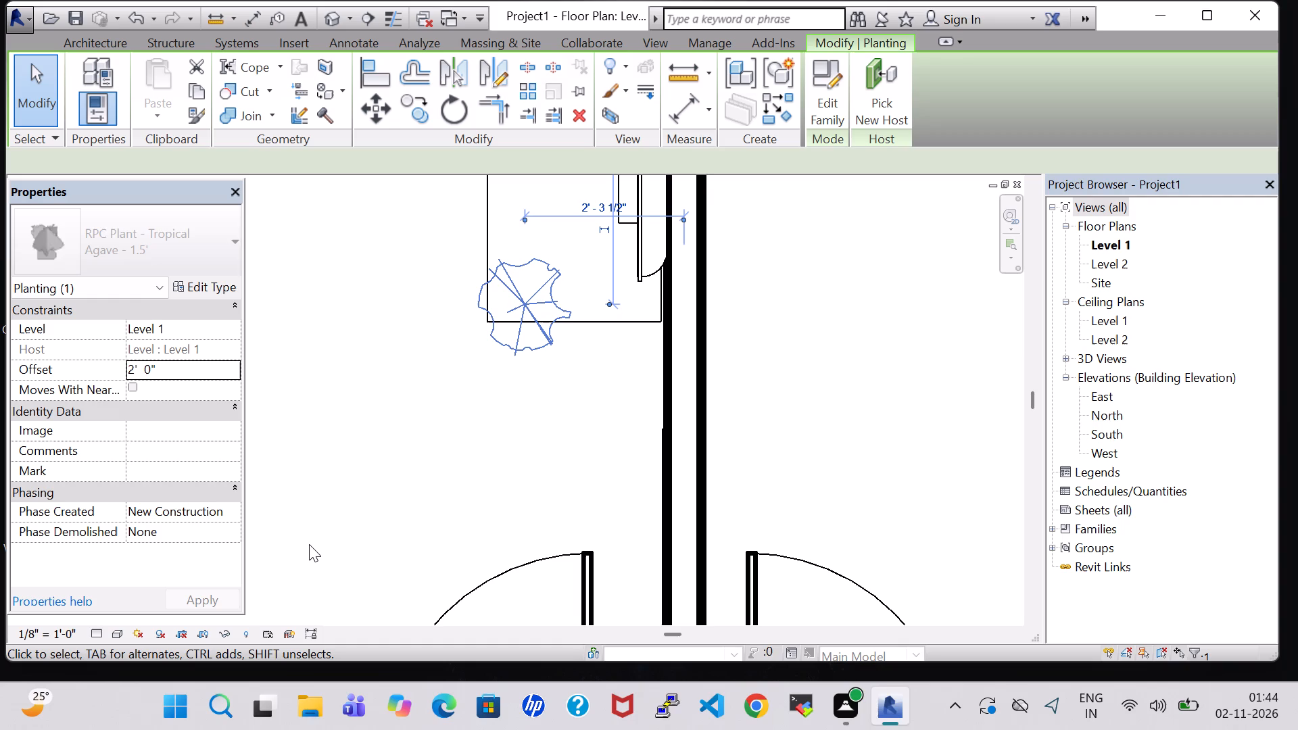
{"action": "key", "text": "Up"}
{"action": "left_click", "coordinate": [391, 483]}
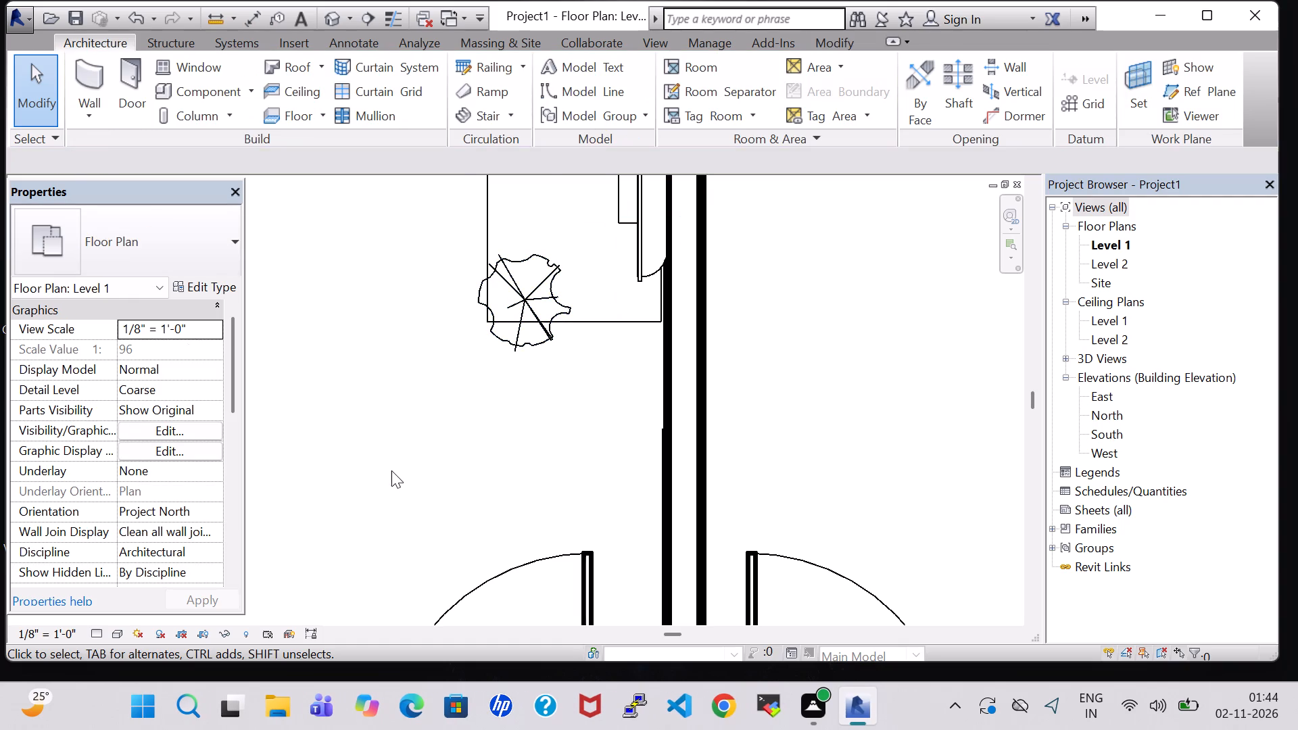
Nudge the northern agave plant six increments west and two north, onto the TV table's northwest corner.
{"action": "scroll", "coordinate": [393, 399], "scroll_direction": "down", "scroll_amount": 4}
{"action": "left_click", "coordinate": [490, 233]}
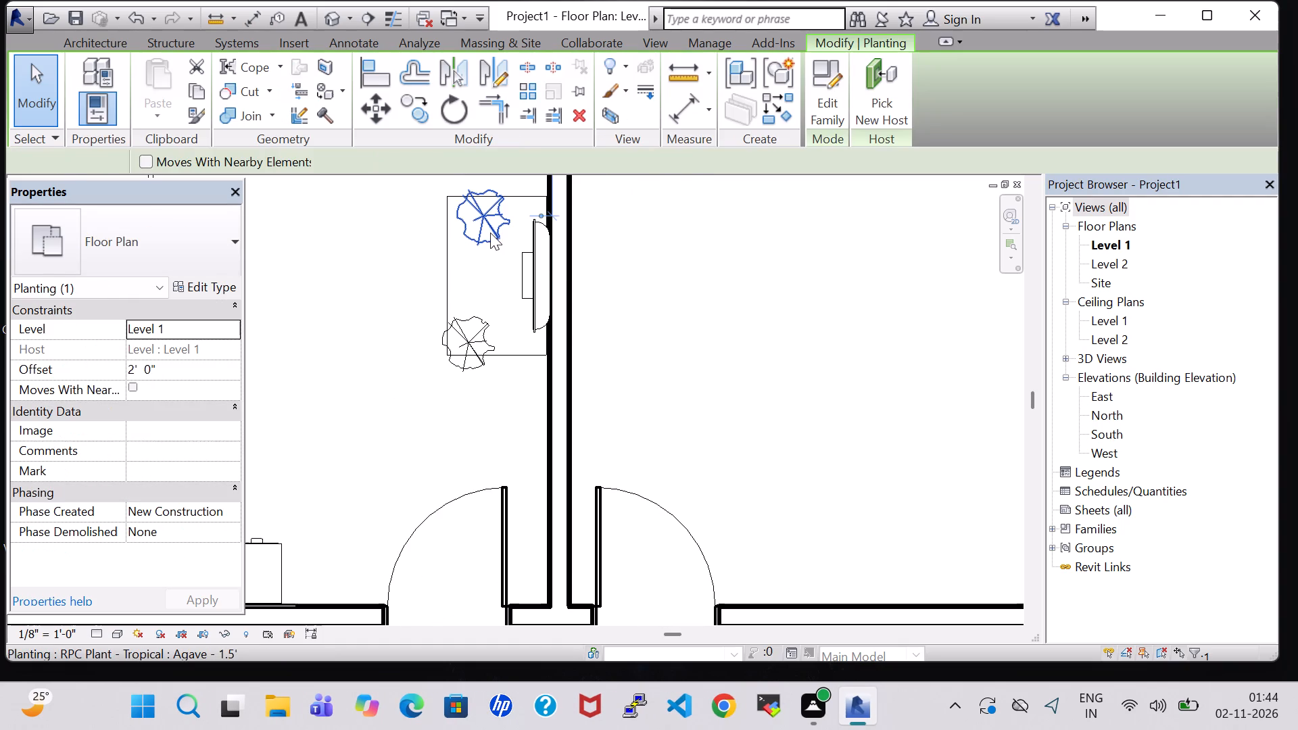
{"action": "key", "text": "Left"}
{"action": "key", "text": "Left"}
{"action": "key", "text": "Left"}
{"action": "key", "text": "Left"}
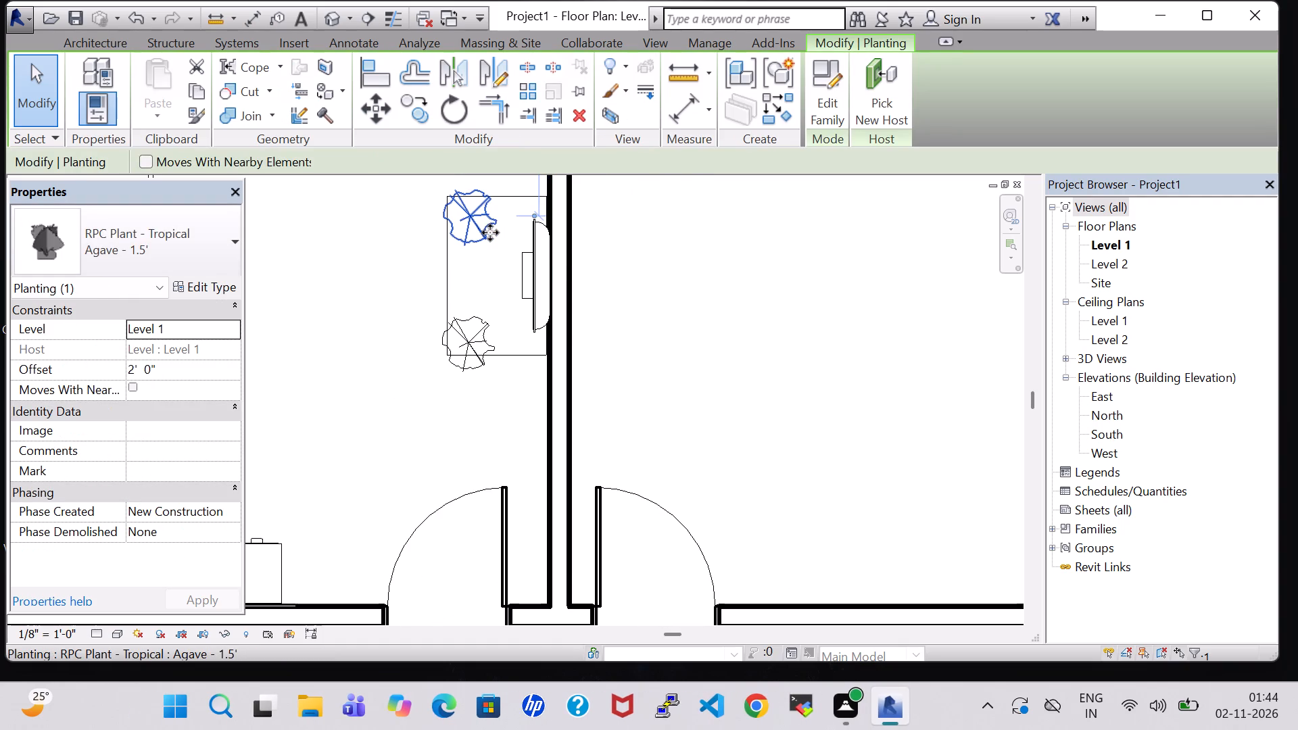
{"action": "key", "text": "Up"}
{"action": "key", "text": "Up"}
{"action": "key", "text": "Left"}
{"action": "key", "text": "Left"}
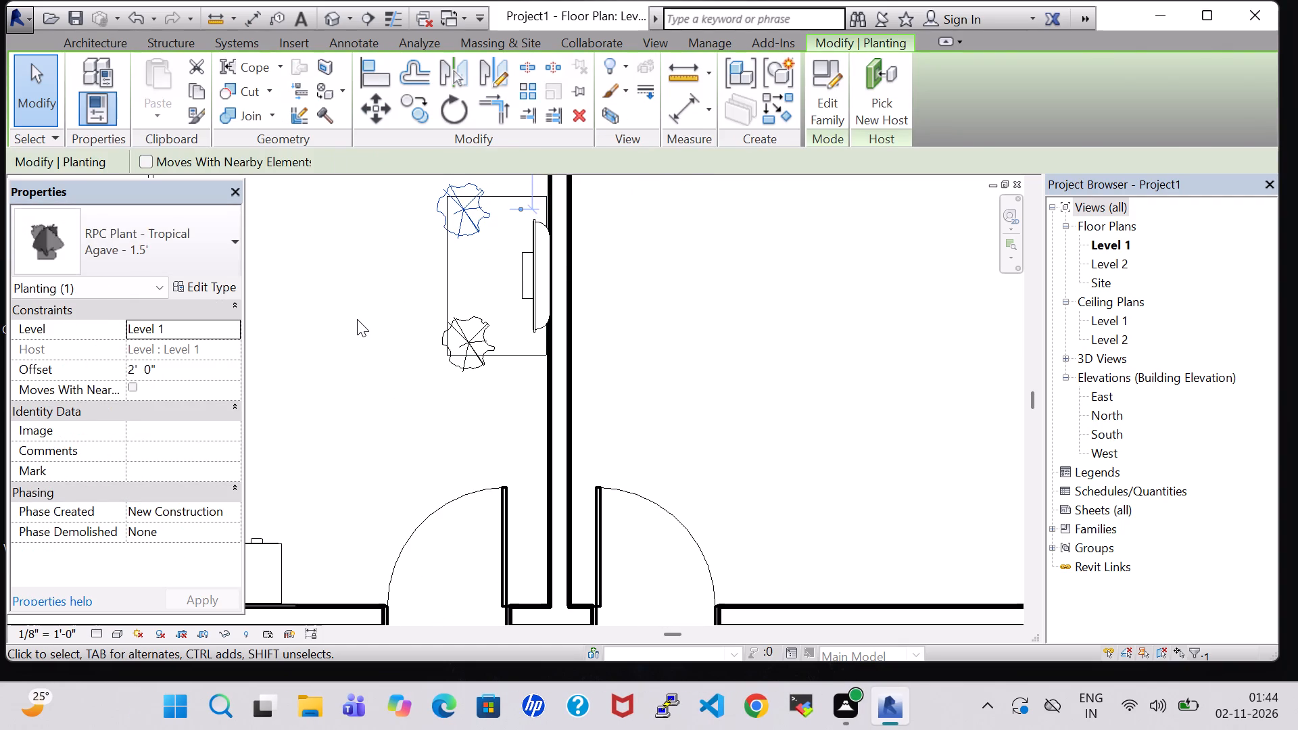
{"action": "left_click", "coordinate": [357, 319]}
Open the default 3D view and inspect the plants on the TV table in the northwest bedroom.
{"action": "scroll", "coordinate": [357, 319], "scroll_direction": "down", "scroll_amount": 5}
{"action": "middle_click_drag", "start_coordinate": [357, 319], "coordinate": [426, 460]}
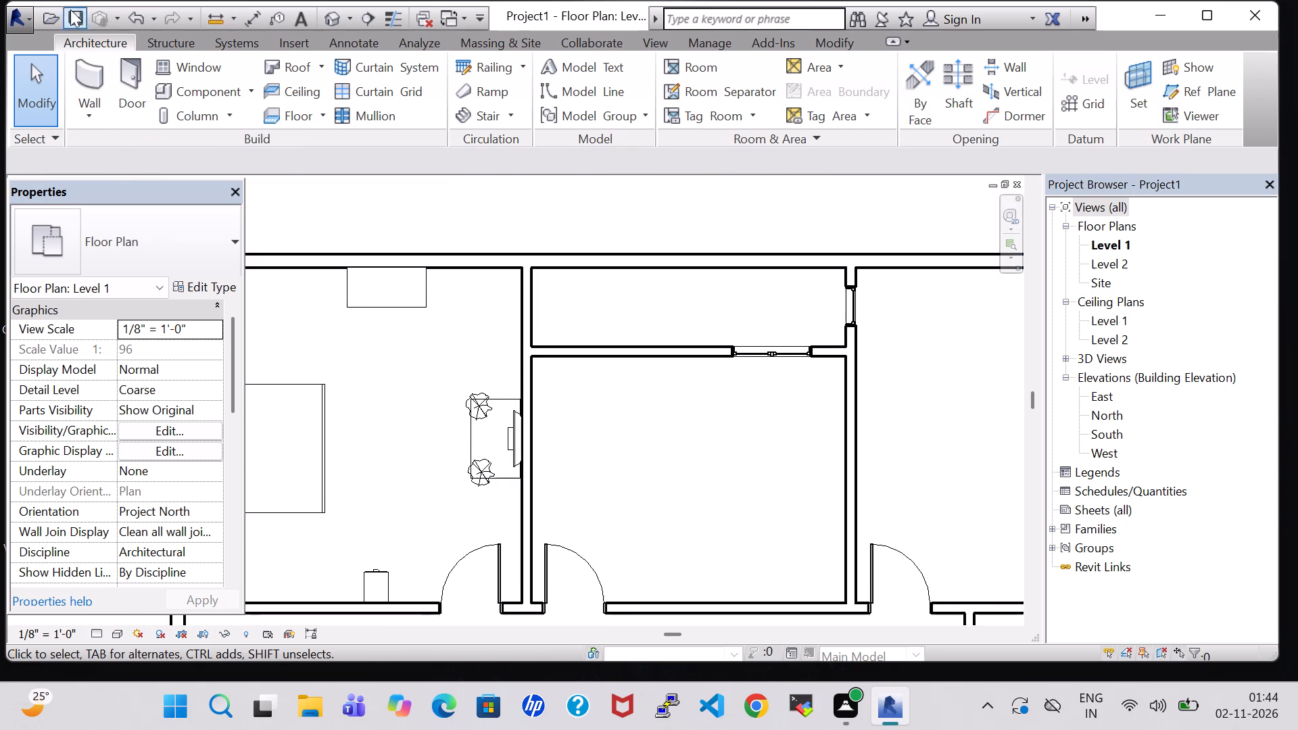
{"action": "left_click", "coordinate": [333, 19]}
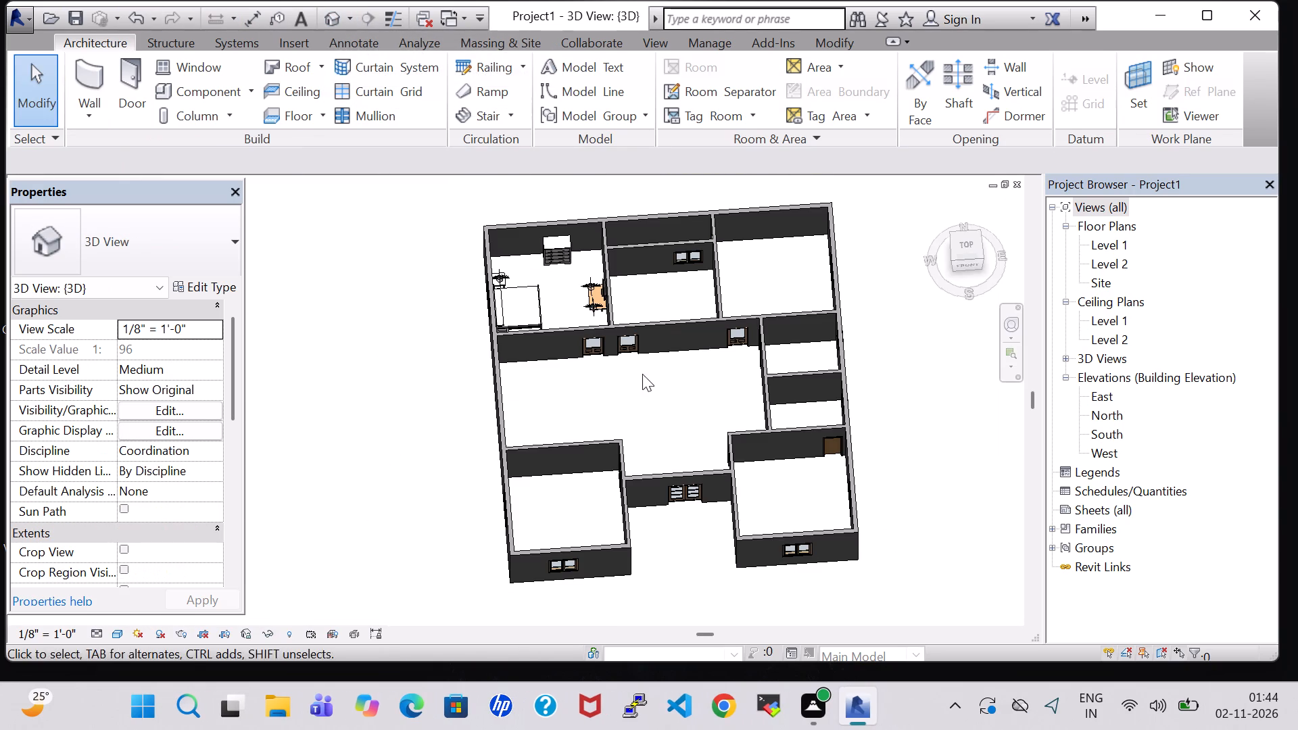
{"action": "scroll", "coordinate": [506, 310], "scroll_direction": "up", "scroll_amount": 7}
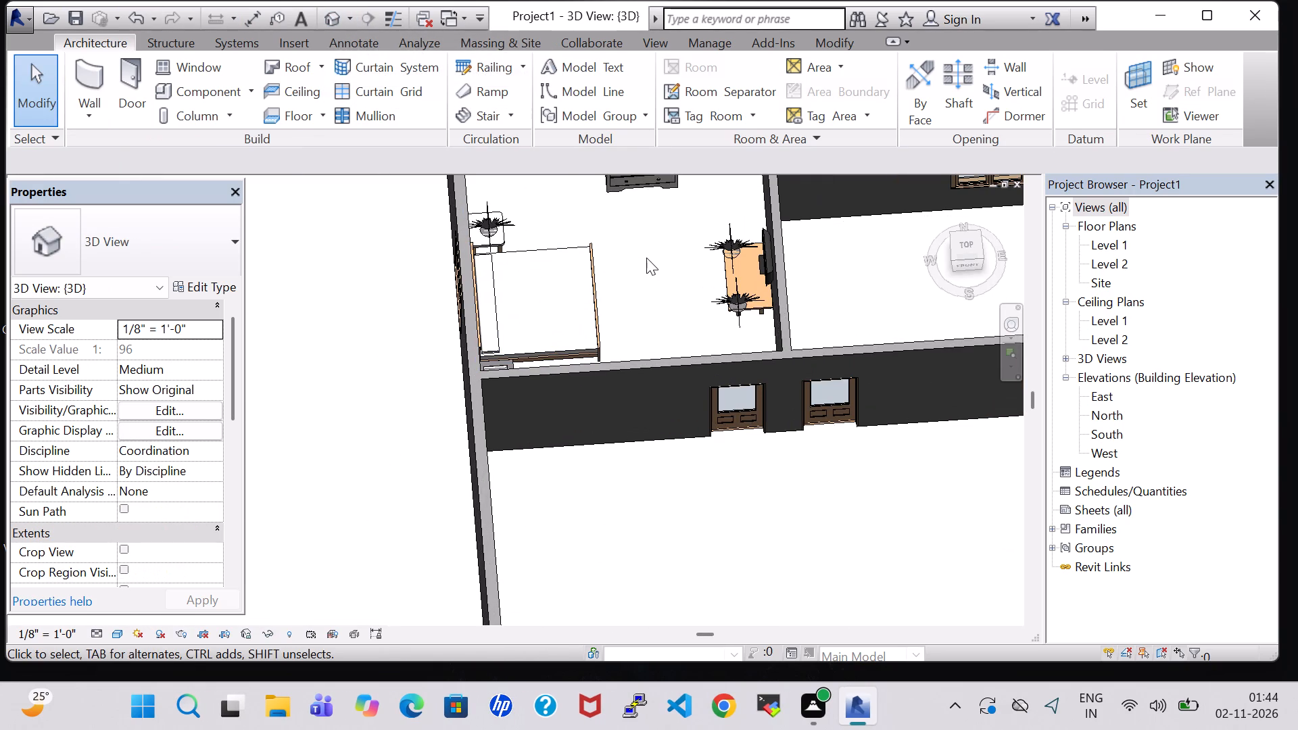
{"action": "middle_click", "coordinate": [646, 258]}
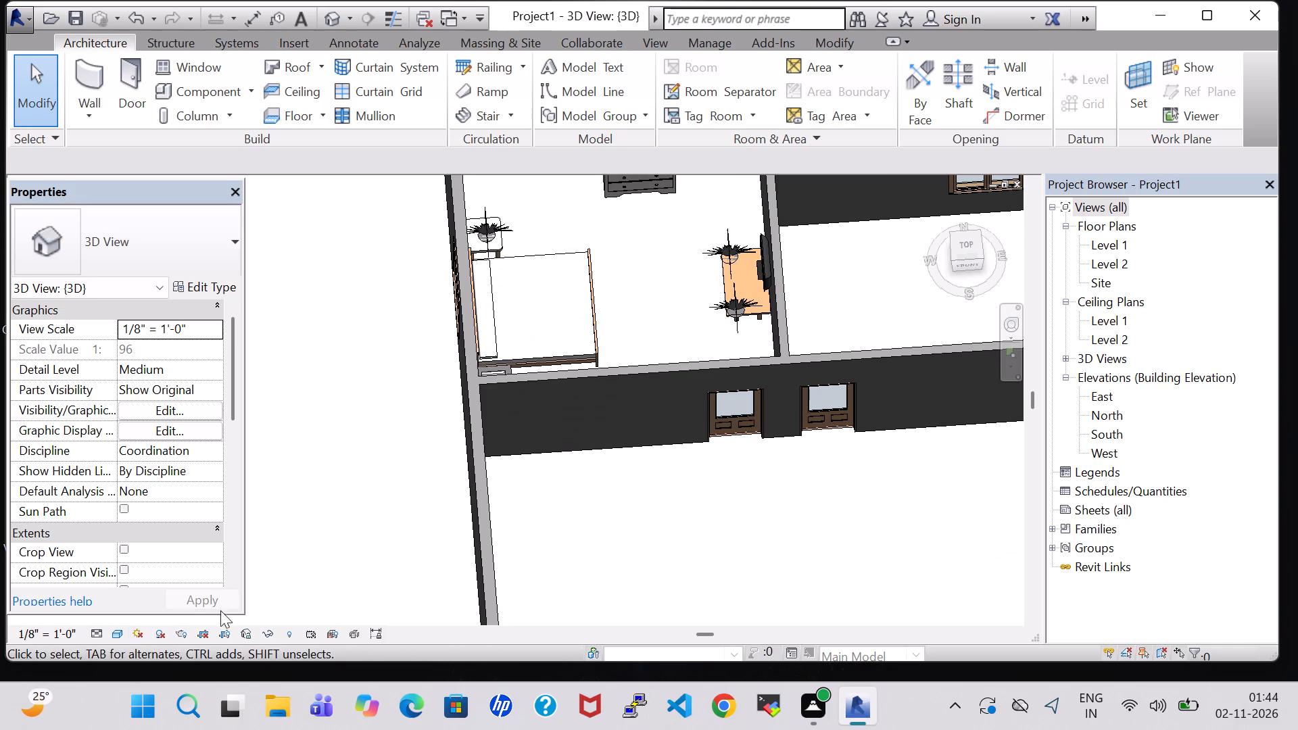
Set the 3D view's visual style to Shaded.
{"action": "left_click", "coordinate": [116, 635]}
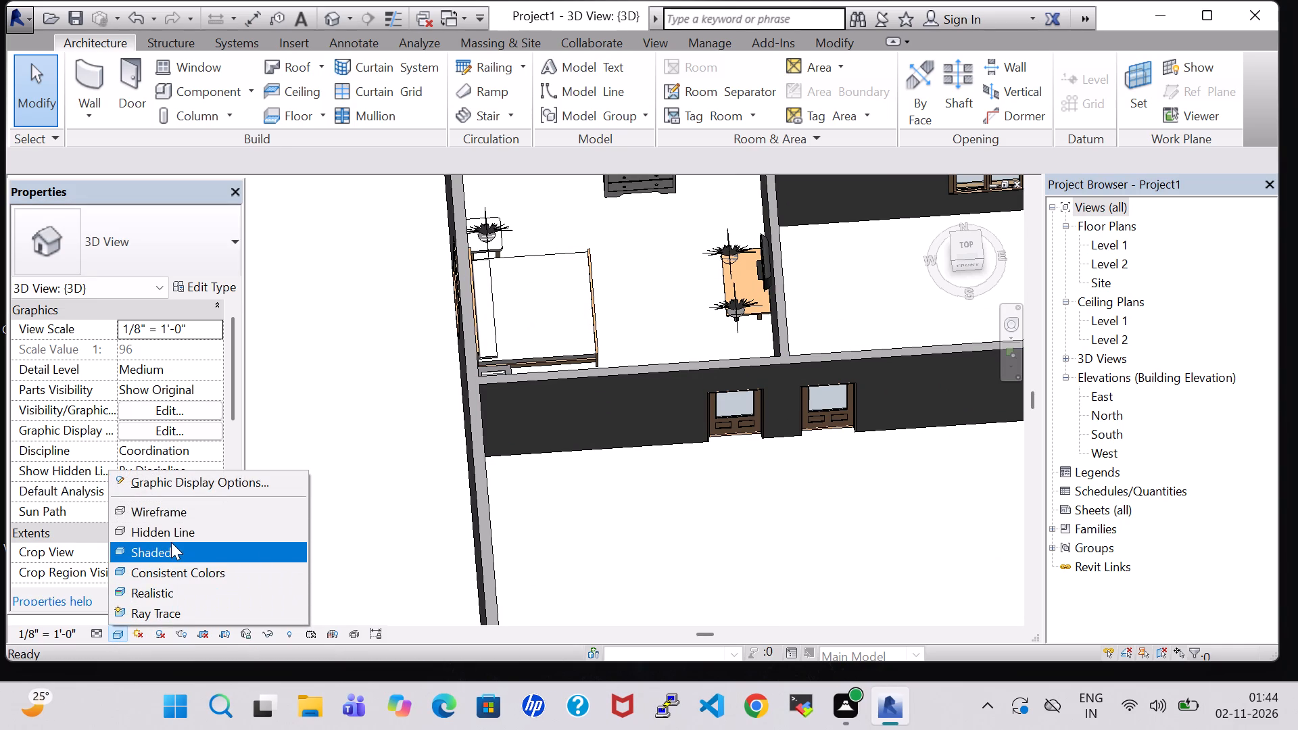
{"action": "left_click", "coordinate": [172, 543]}
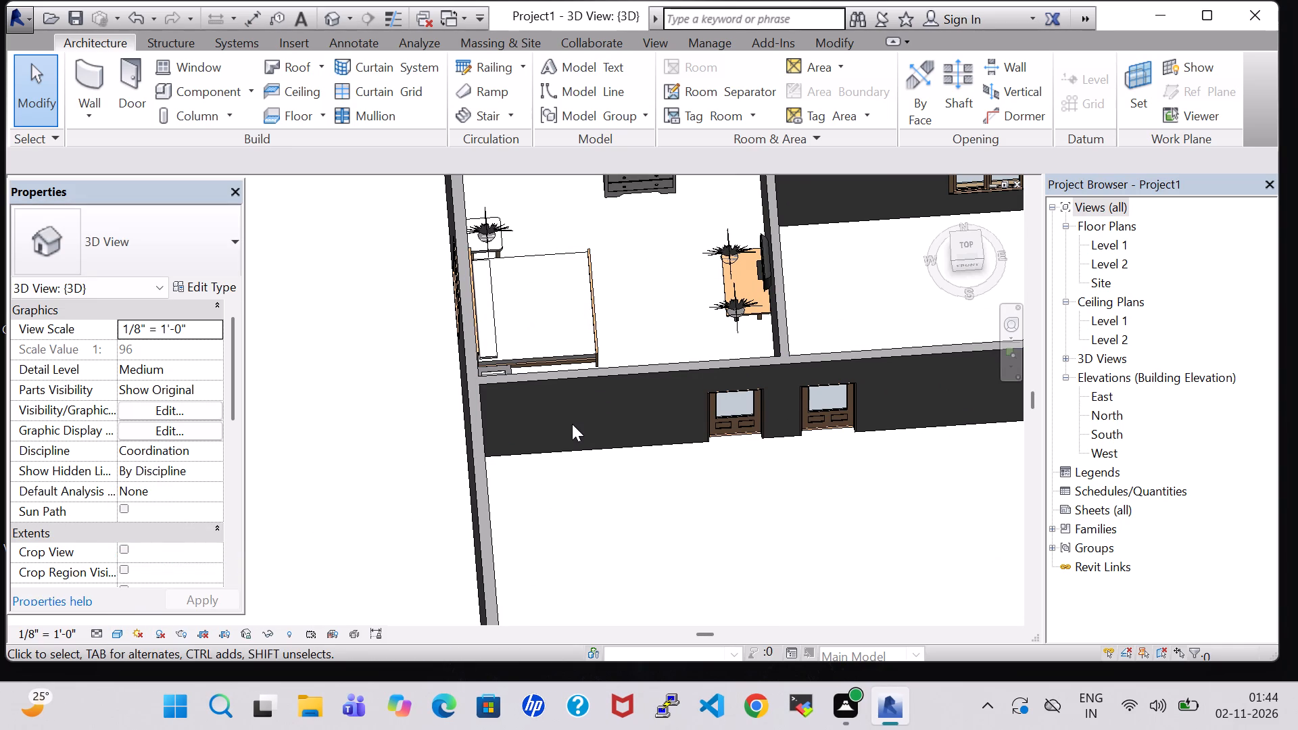
{"action": "scroll", "coordinate": [561, 427], "scroll_direction": "down", "scroll_amount": 3}
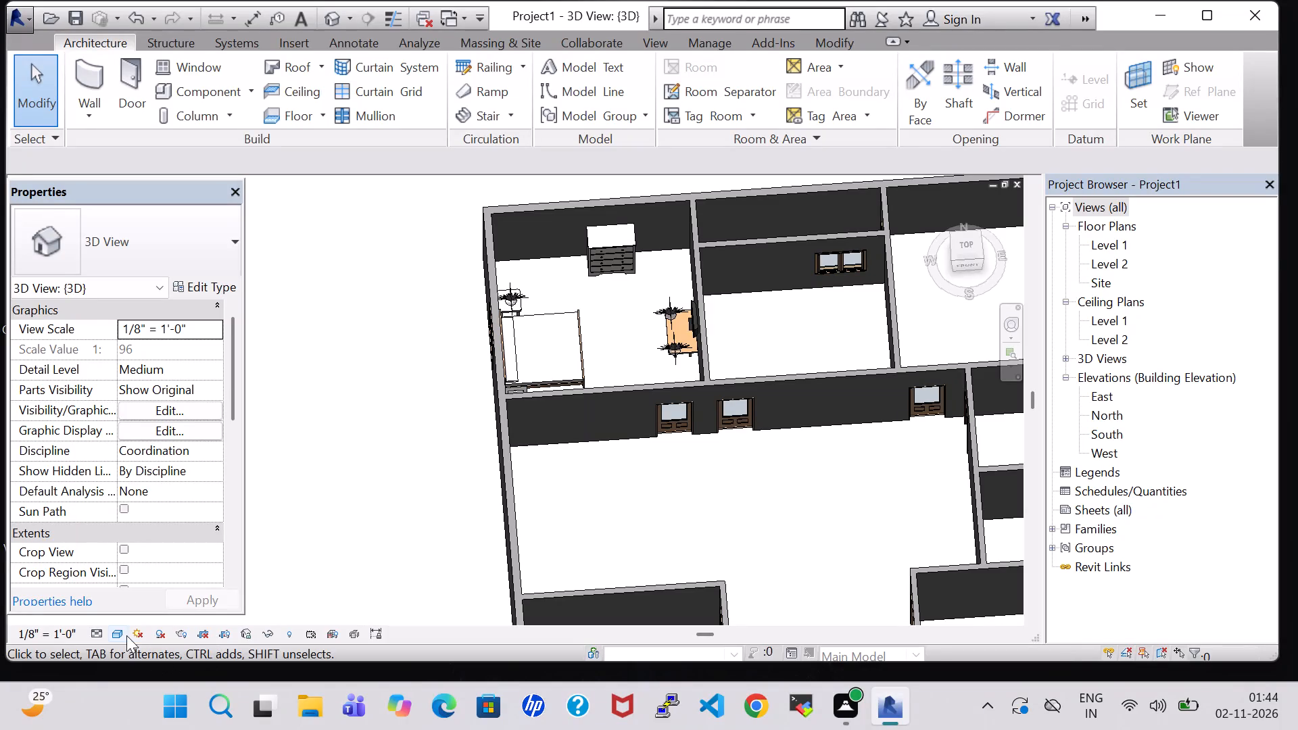
Set the 3D view's visual style to Realistic.
{"action": "left_click", "coordinate": [121, 634]}
{"action": "left_click", "coordinate": [139, 590]}
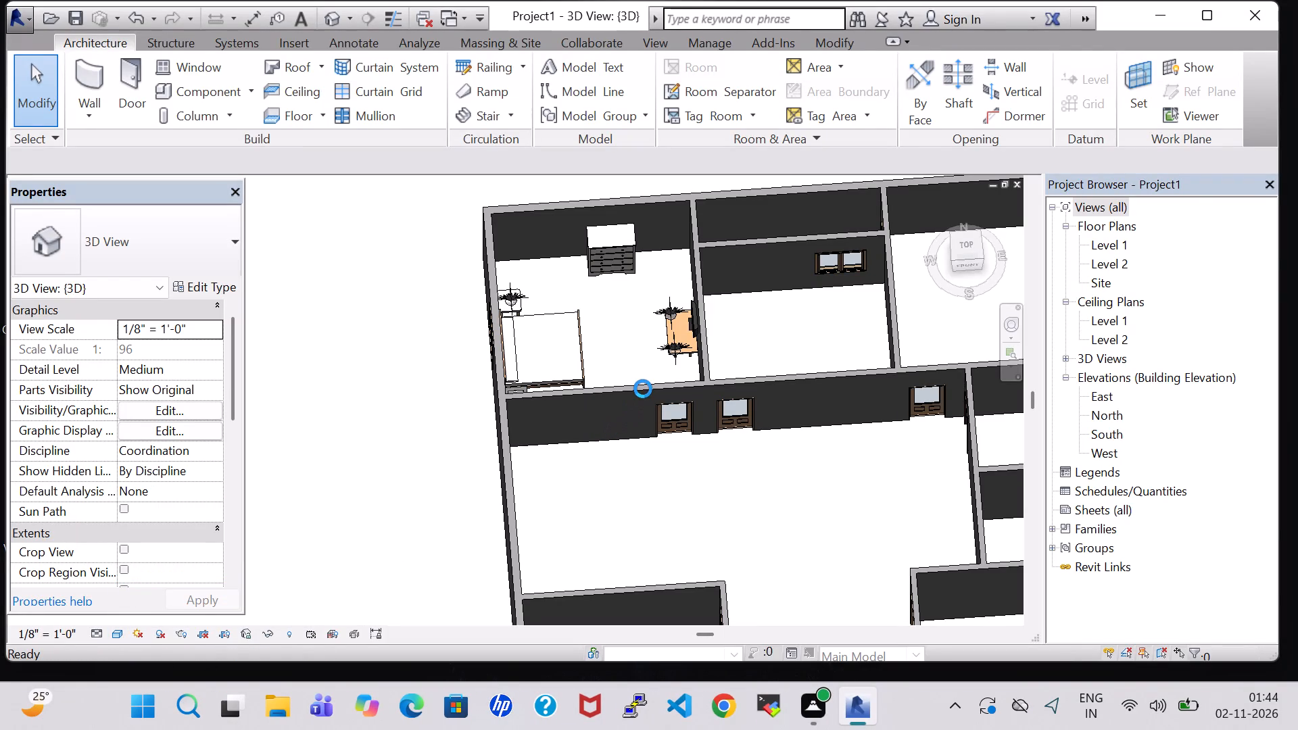
Examine the furniture and plants in the northwest bedroom from several angles in the 3D view.
{"action": "middle_click_drag", "start_coordinate": [619, 349], "coordinate": [623, 384], "text": "shift"}
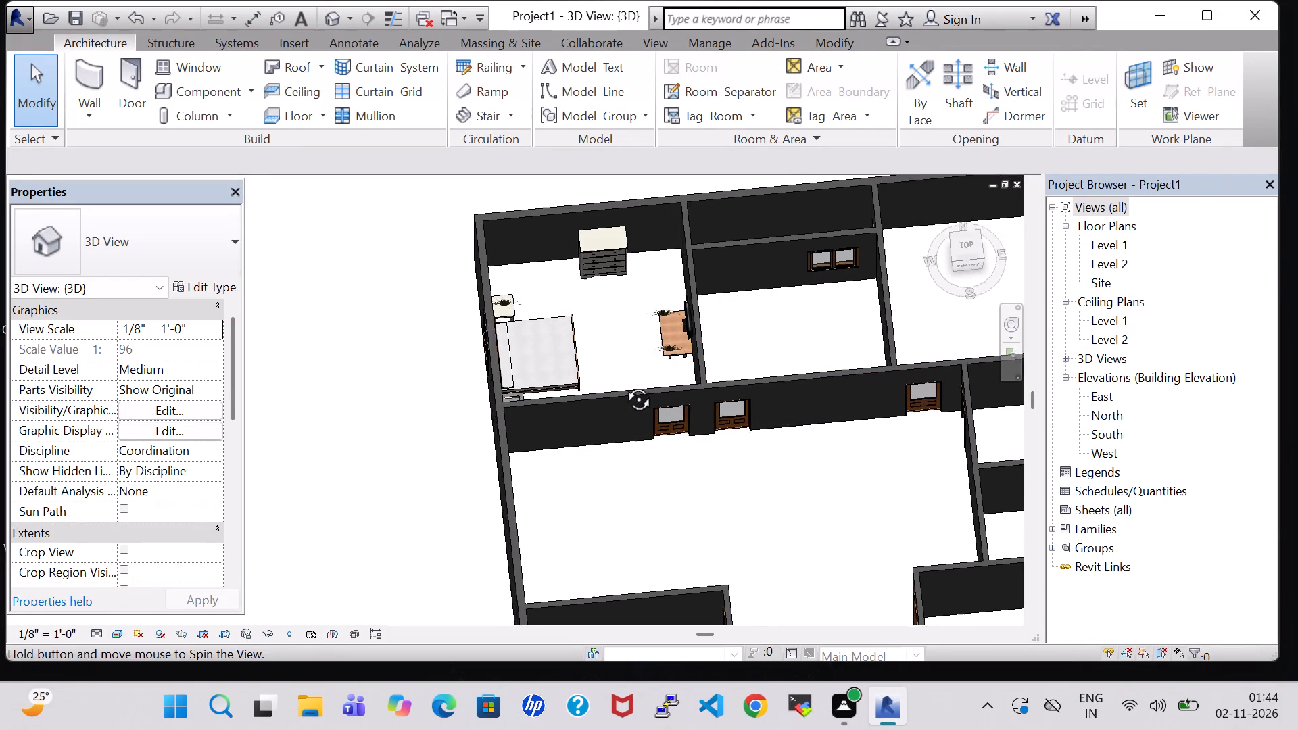
{"action": "middle_click_drag", "start_coordinate": [623, 384], "coordinate": [600, 467], "text": "shift"}
{"action": "scroll", "coordinate": [599, 468], "scroll_direction": "up", "scroll_amount": 8}
{"action": "middle_click_drag", "start_coordinate": [674, 283], "coordinate": [679, 519]}
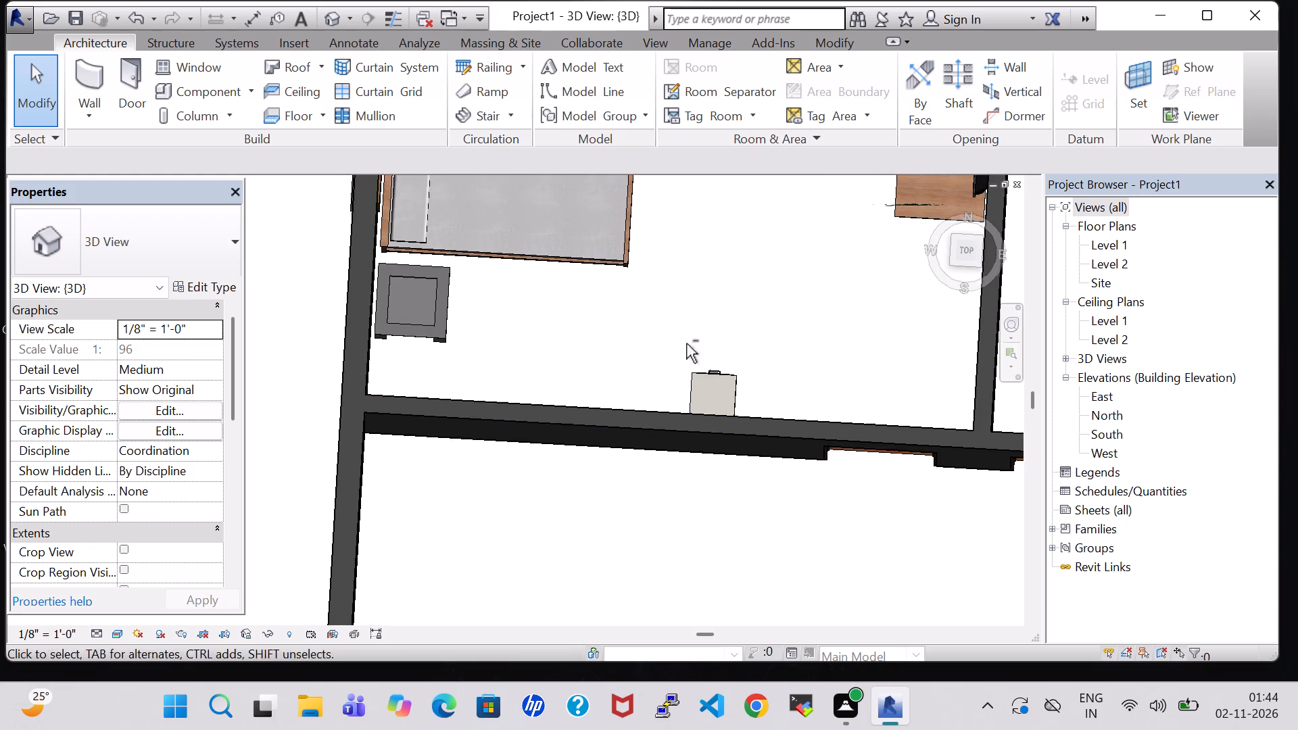
{"action": "middle_click_drag", "start_coordinate": [690, 343], "coordinate": [660, 426], "text": "shift"}
{"action": "middle_click_drag", "start_coordinate": [660, 399], "coordinate": [662, 288], "text": "shift"}
{"action": "middle_click_drag", "start_coordinate": [780, 261], "coordinate": [696, 497]}
{"action": "middle_click_drag", "start_coordinate": [557, 307], "coordinate": [536, 513]}
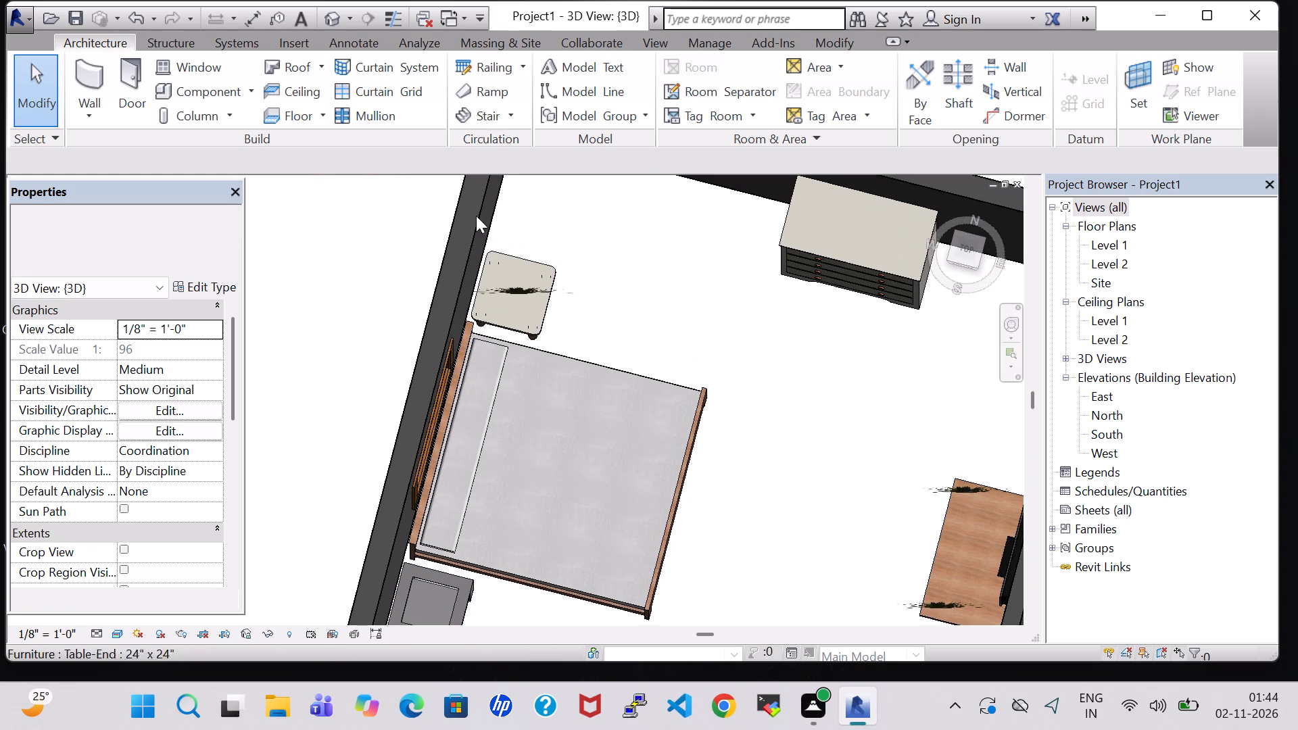
{"action": "middle_click_drag", "start_coordinate": [898, 410], "coordinate": [623, 410]}
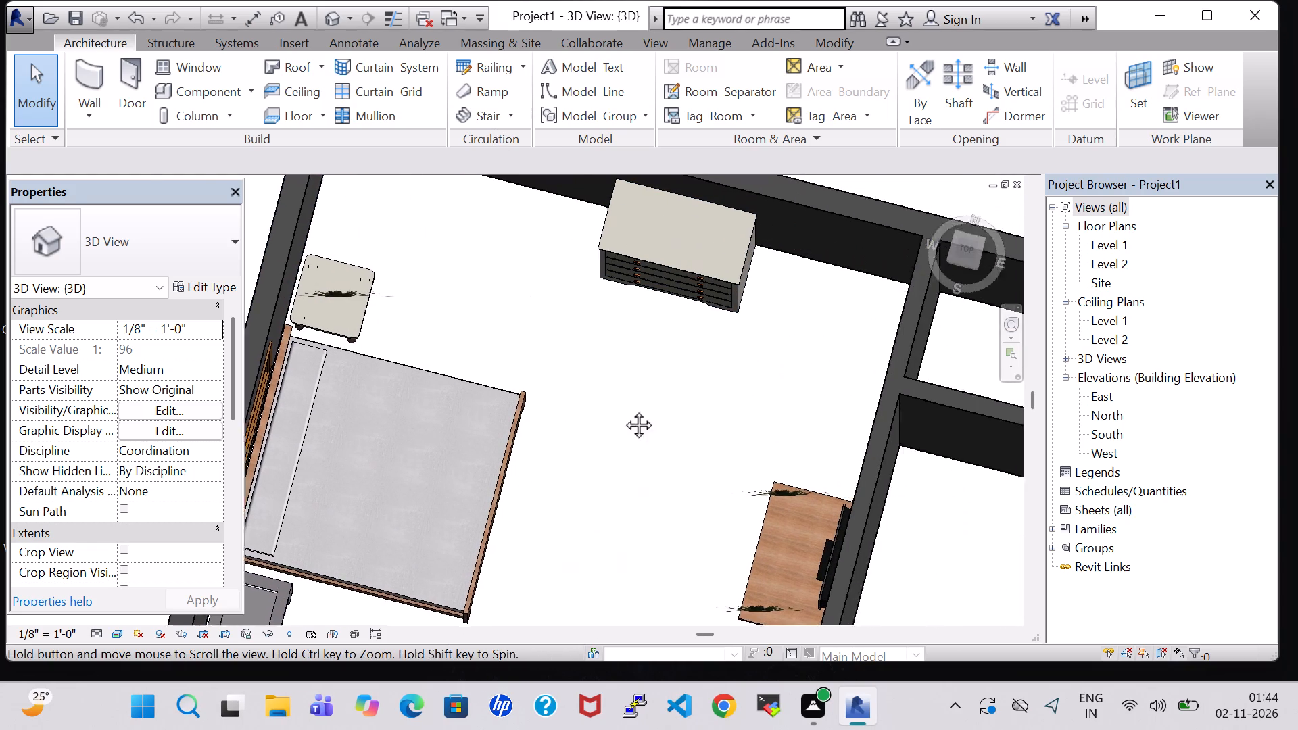
{"action": "middle_click_drag", "start_coordinate": [623, 410], "coordinate": [590, 408]}
{"action": "scroll", "coordinate": [431, 417], "scroll_direction": "down", "scroll_amount": 1}
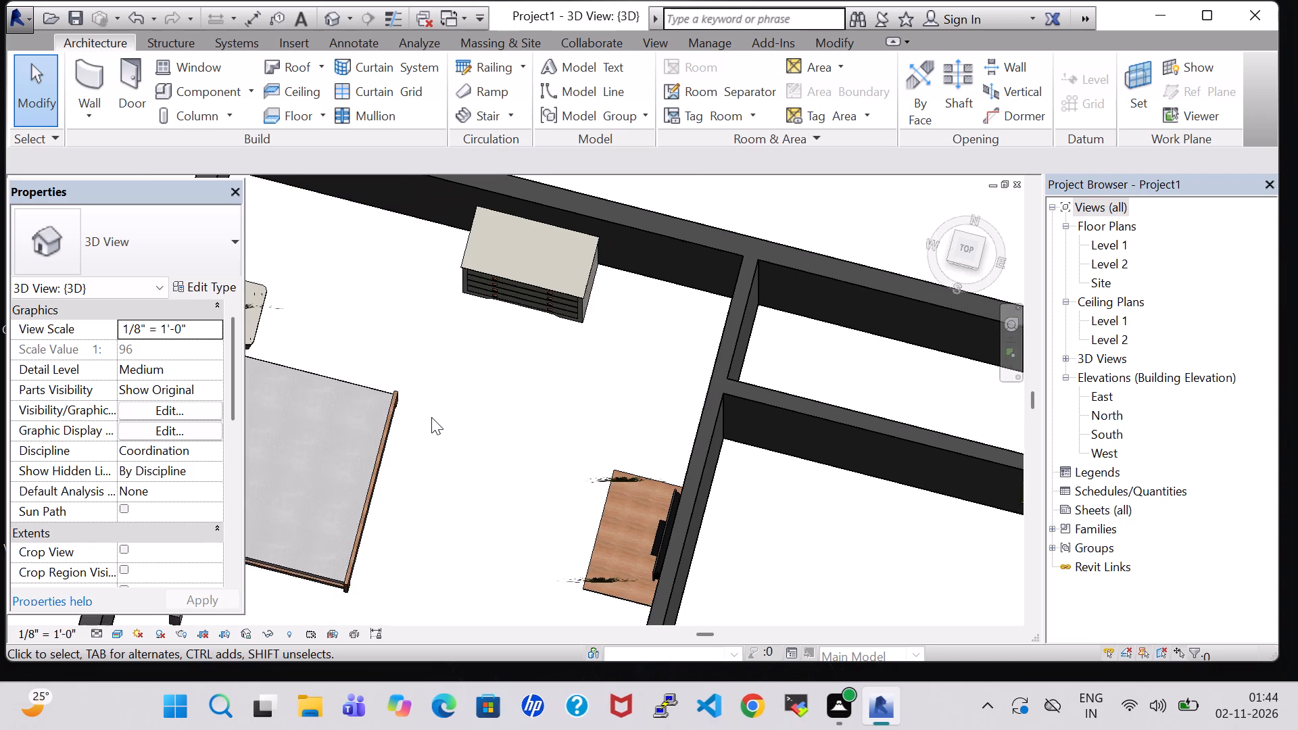
{"action": "scroll", "coordinate": [431, 417], "scroll_direction": "down", "scroll_amount": 2}
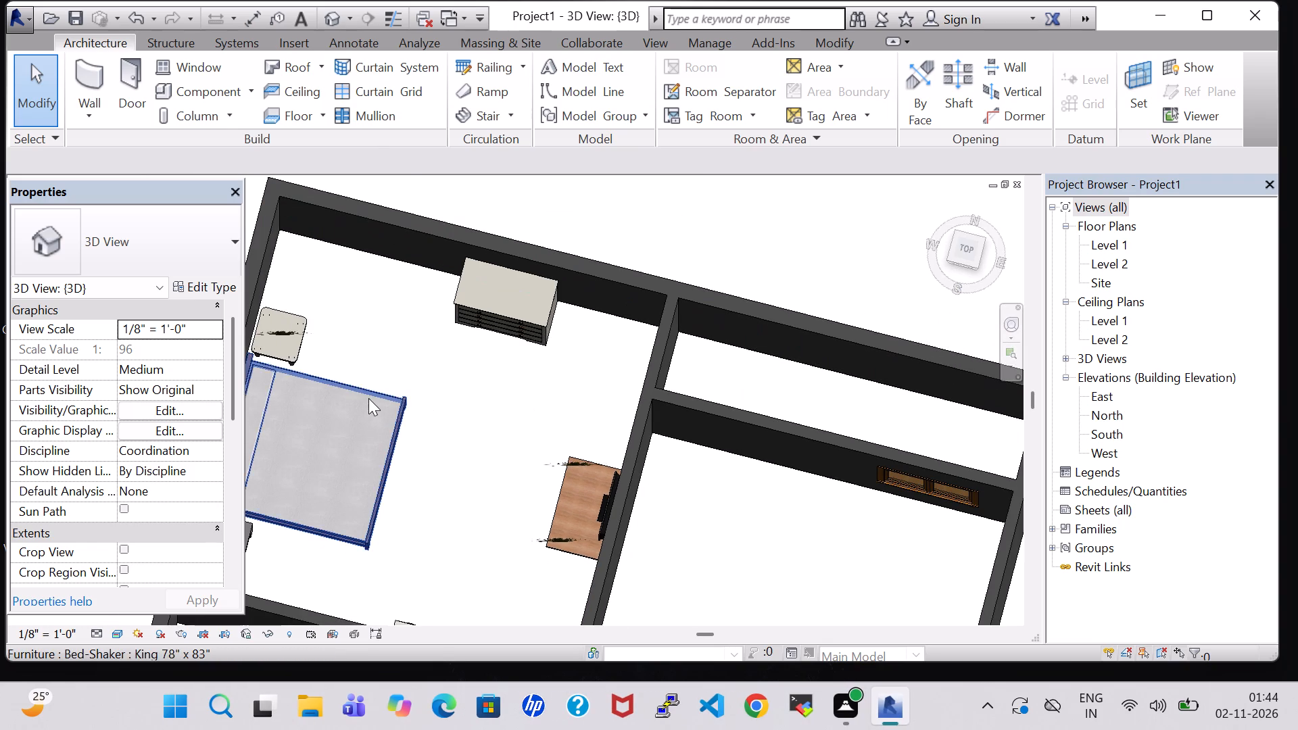
Change the mattress material of the northwest bedroom's Bed-Shaker King type to Softwood, Lumber.
{"action": "left_click", "coordinate": [370, 394]}
{"action": "left_click", "coordinate": [199, 278]}
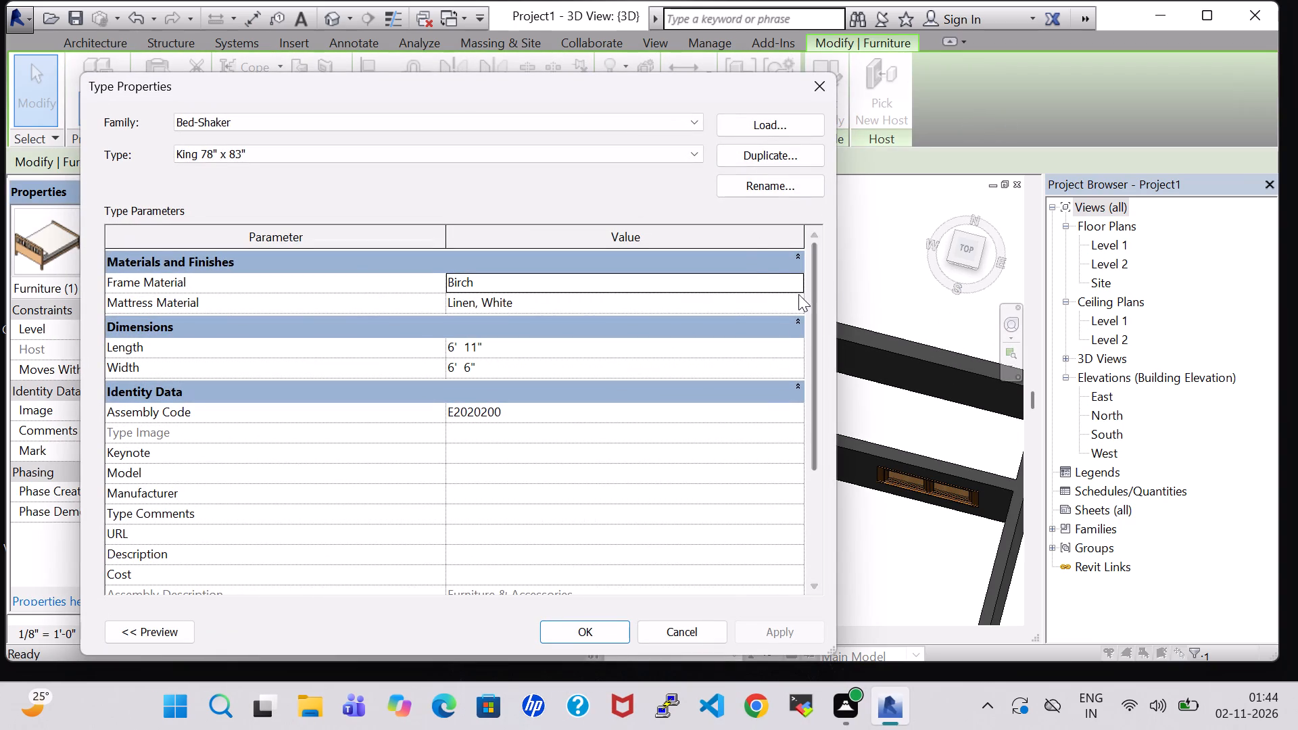
{"action": "double_click", "coordinate": [794, 297]}
{"action": "scroll", "coordinate": [501, 427], "scroll_direction": "down", "scroll_amount": 3}
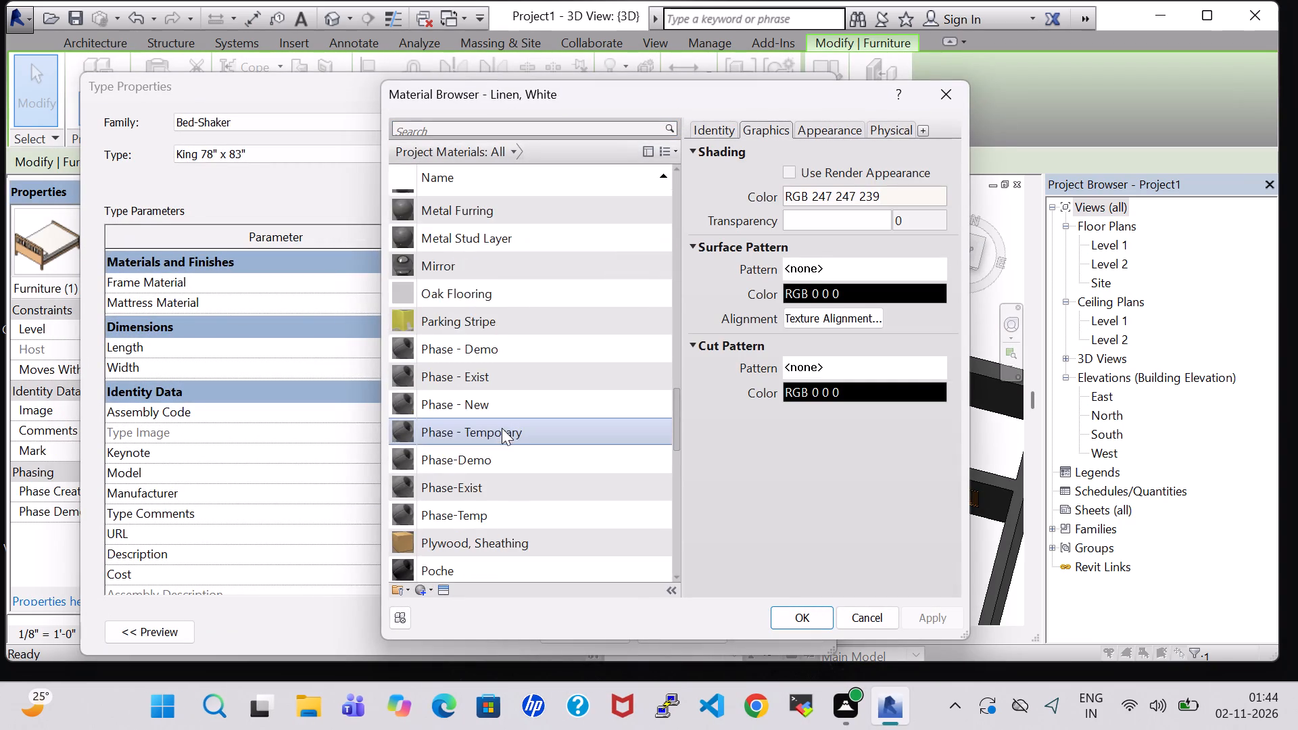
{"action": "scroll", "coordinate": [502, 427], "scroll_direction": "down", "scroll_amount": 4}
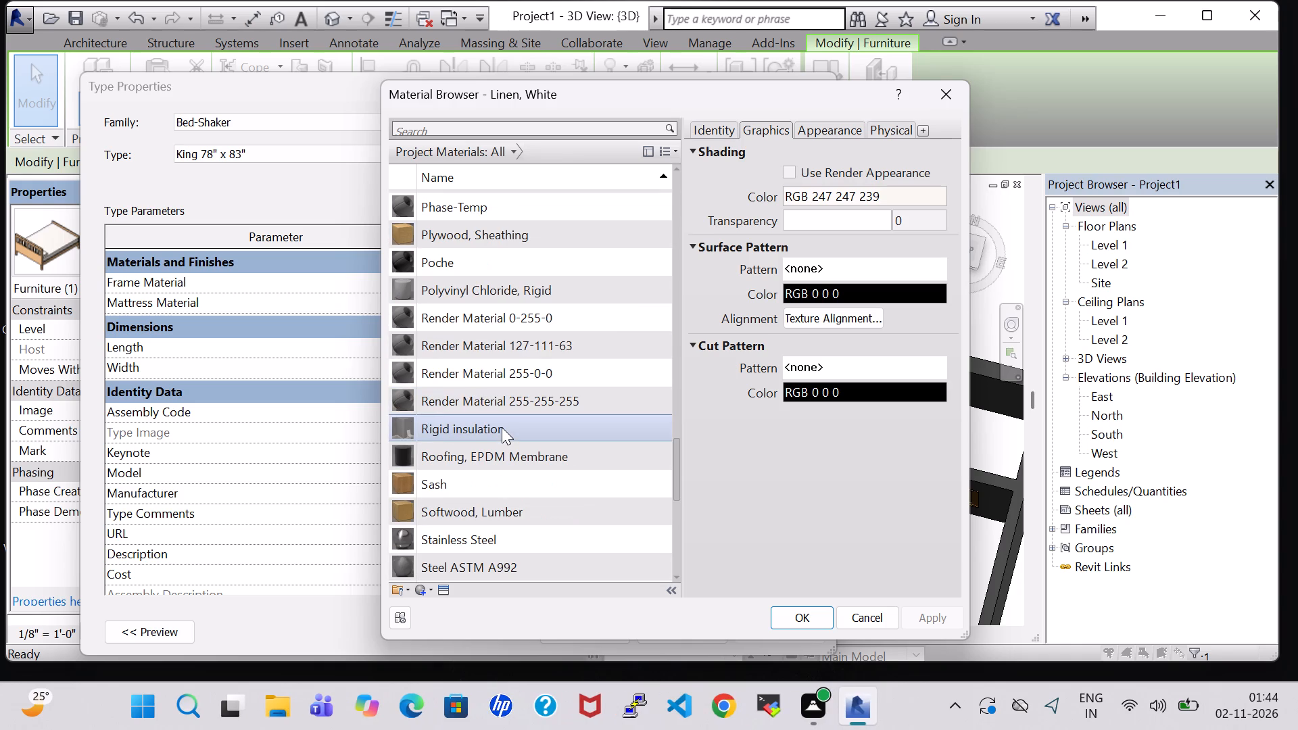
{"action": "left_click", "coordinate": [526, 522]}
{"action": "left_click", "coordinate": [809, 614]}
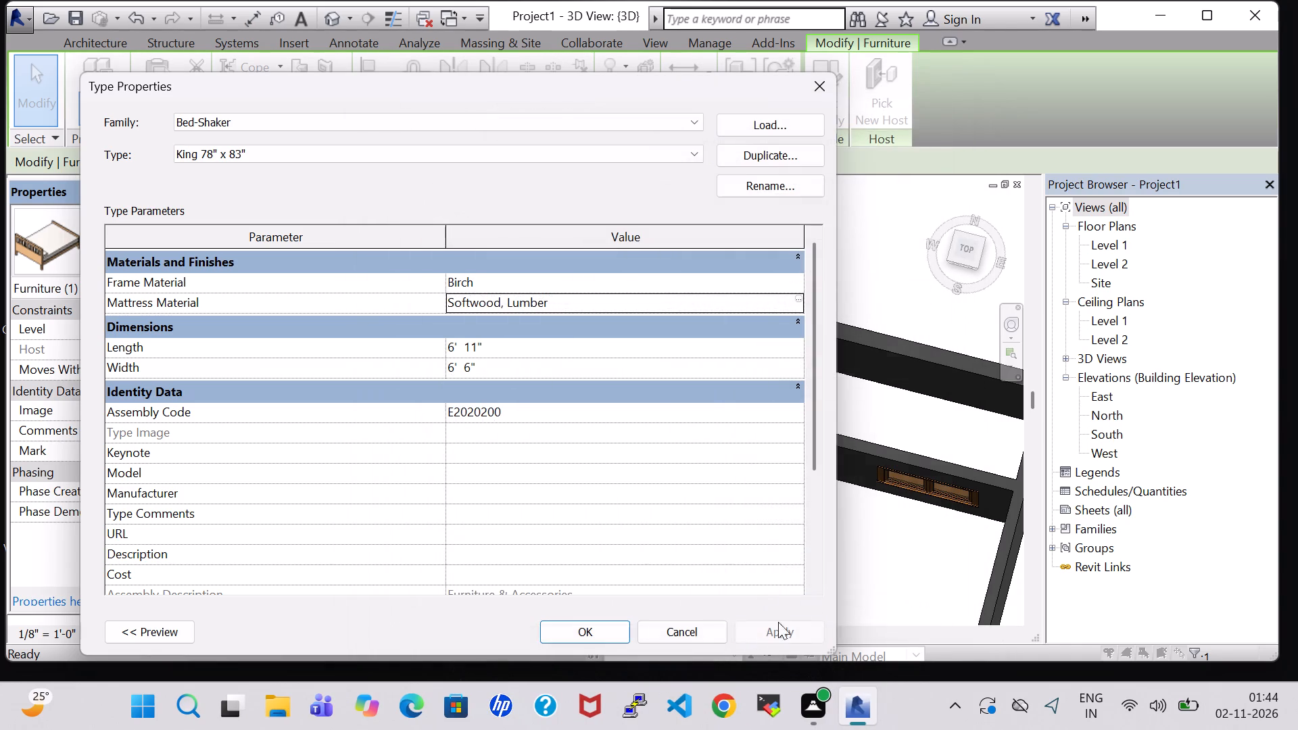
{"action": "left_click", "coordinate": [602, 623]}
{"action": "left_click", "coordinate": [679, 502]}
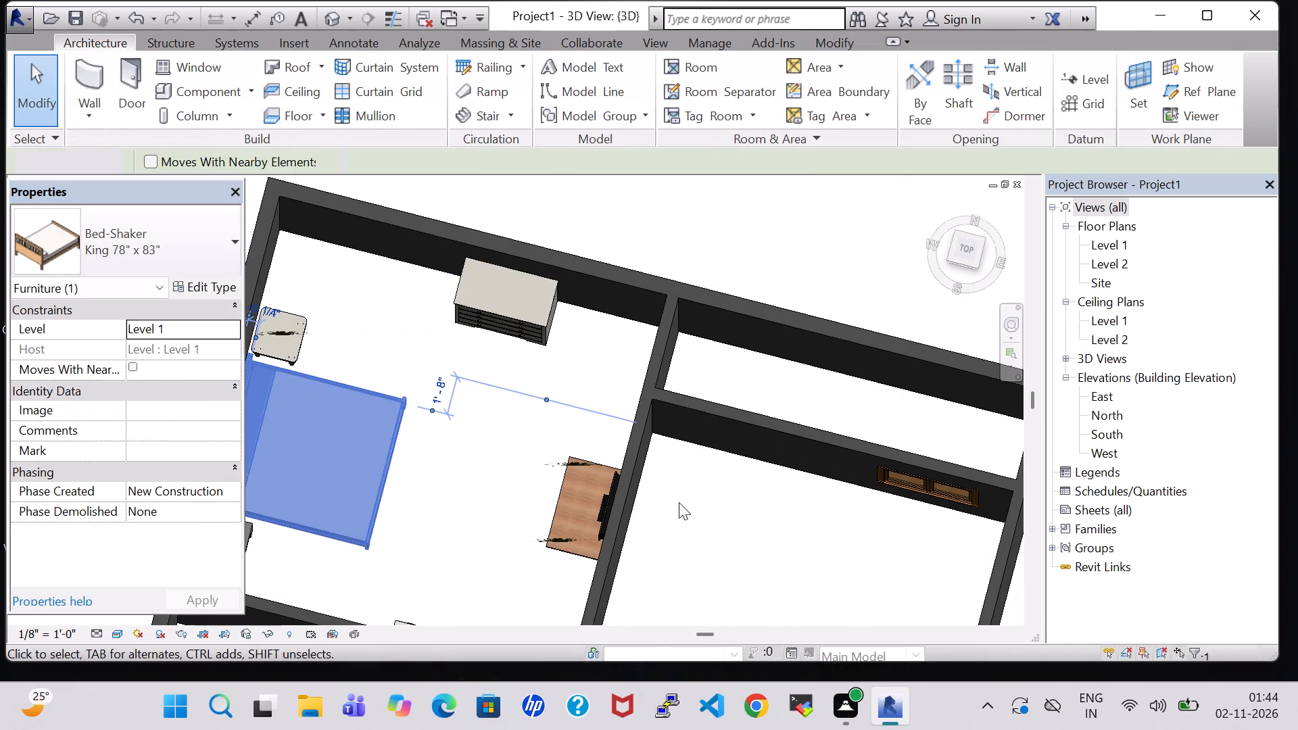
Set both the Dresser Material and the Drawer Material of the northwest bedroom's dresser type to Wood - Teak.
{"action": "left_click", "coordinate": [529, 329]}
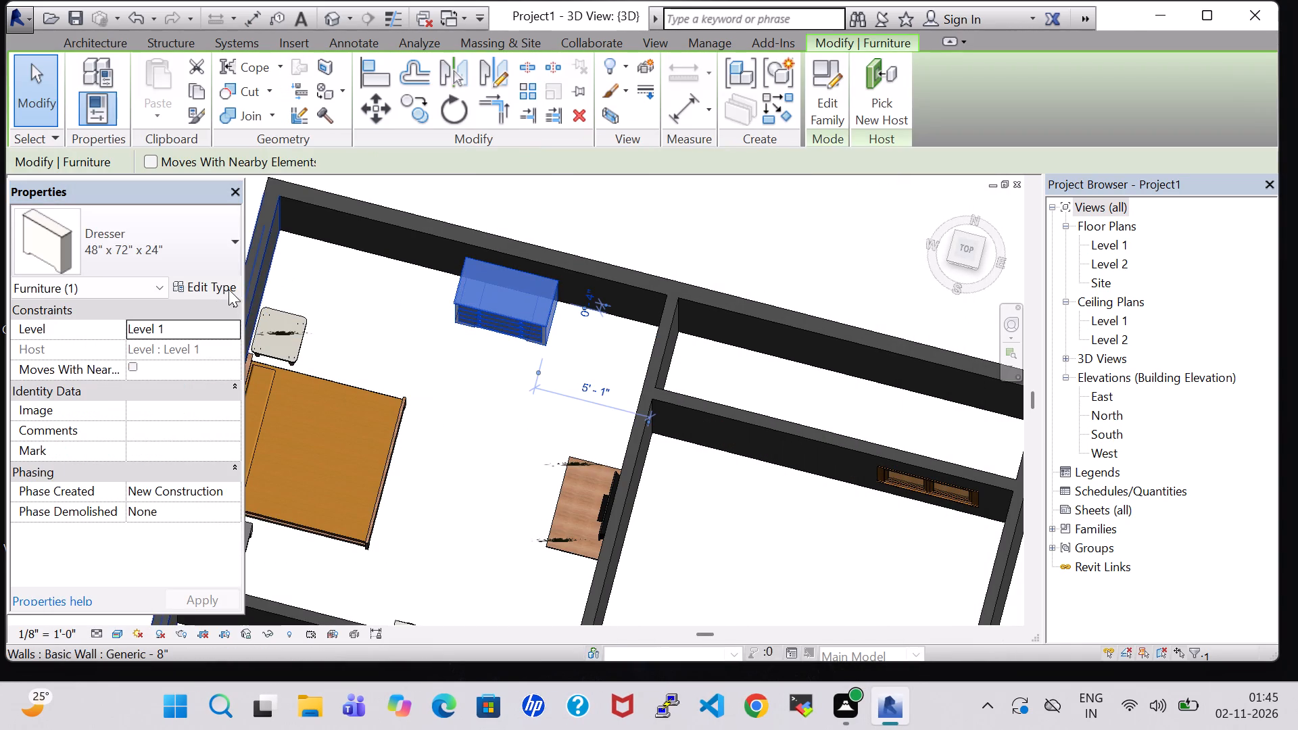
{"action": "left_click", "coordinate": [222, 289]}
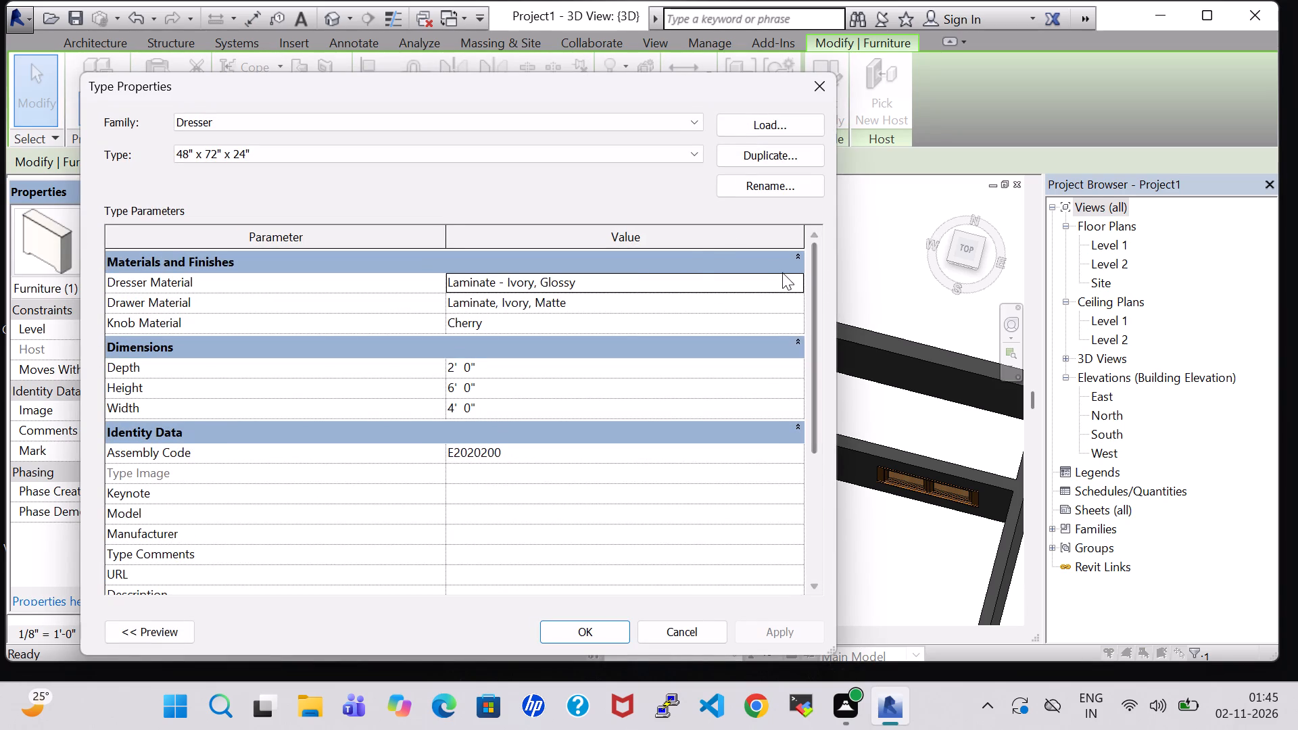
{"action": "left_click", "coordinate": [798, 278]}
{"action": "scroll", "coordinate": [628, 387], "scroll_direction": "down", "scroll_amount": 7}
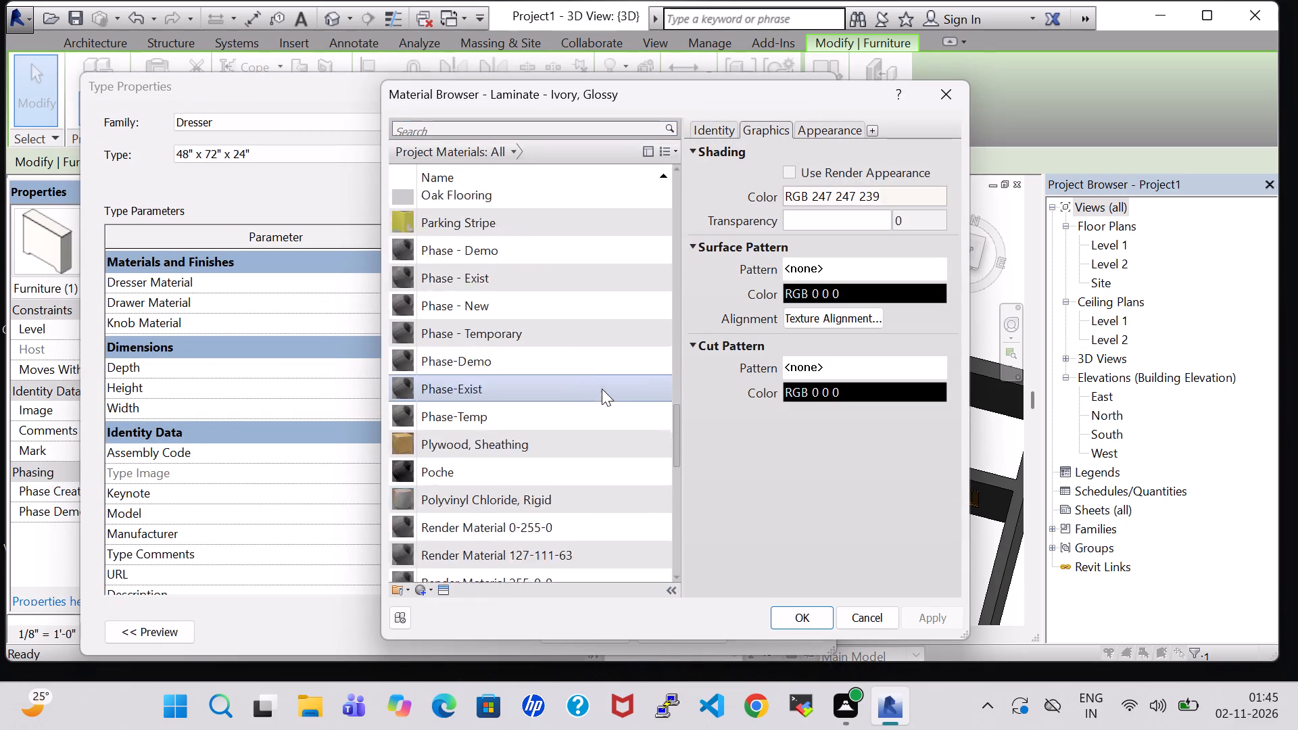
{"action": "scroll", "coordinate": [602, 389], "scroll_direction": "down", "scroll_amount": 11}
{"action": "left_click", "coordinate": [588, 580]}
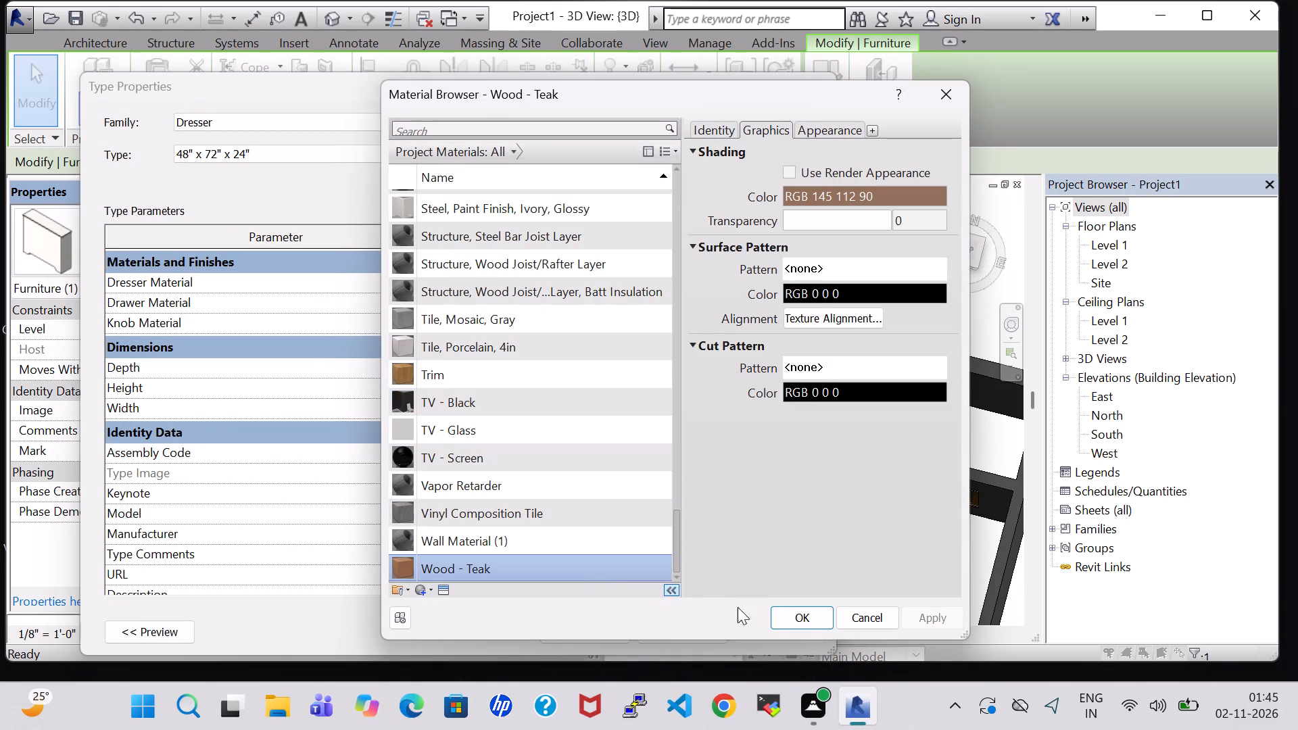
{"action": "left_click", "coordinate": [802, 616]}
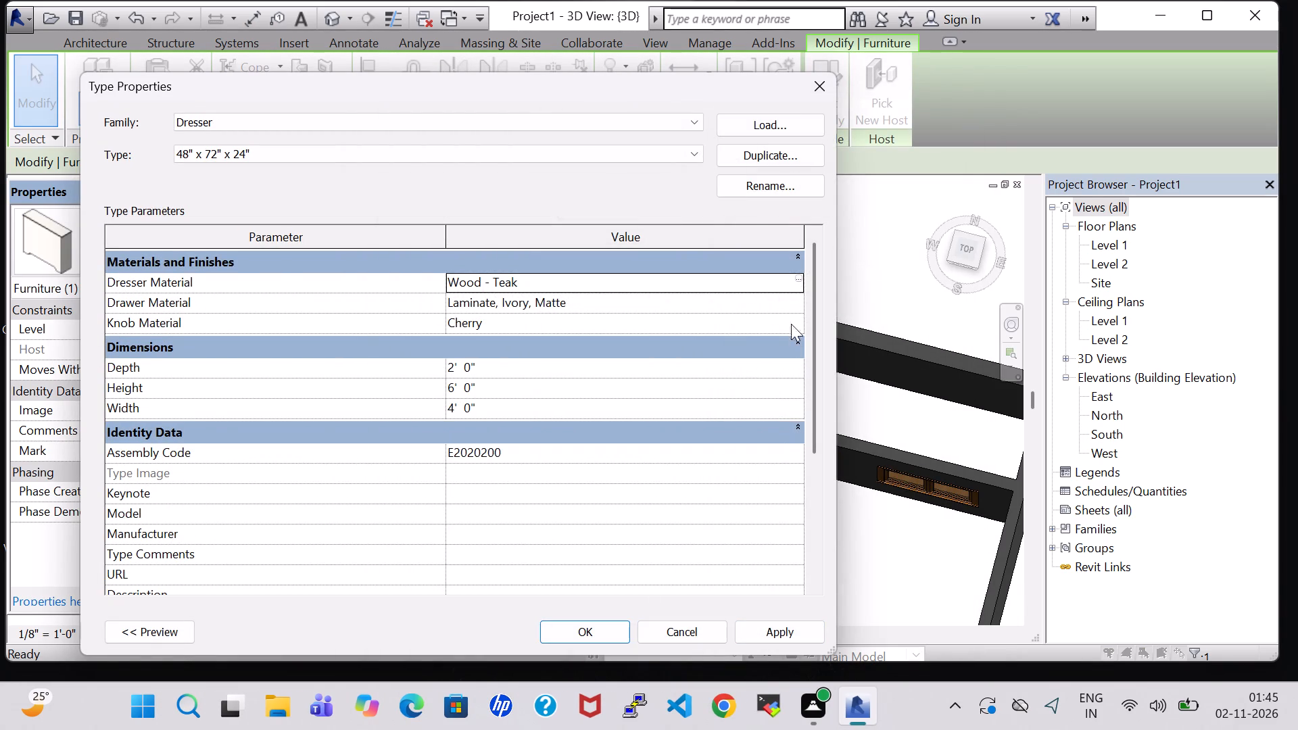
{"action": "left_click", "coordinate": [798, 301]}
{"action": "scroll", "coordinate": [688, 389], "scroll_direction": "down", "scroll_amount": 4}
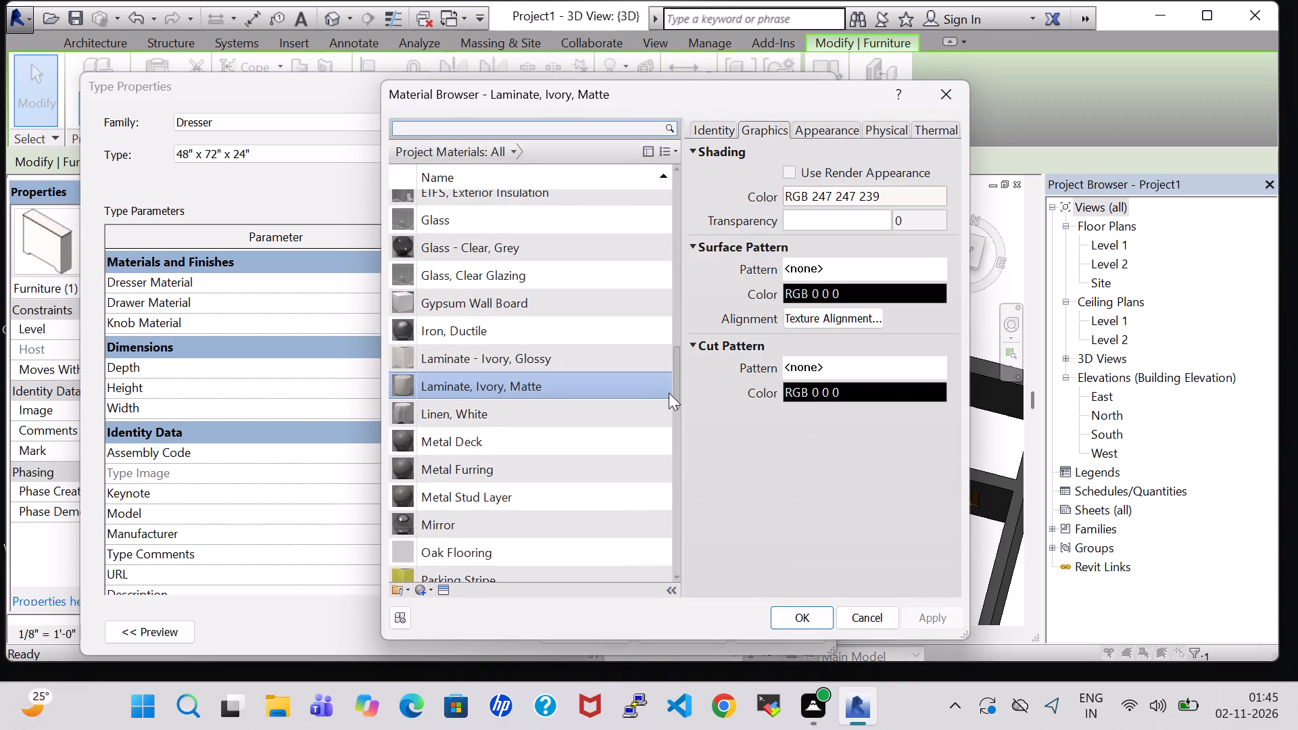
{"action": "scroll", "coordinate": [631, 392], "scroll_direction": "down", "scroll_amount": 20}
{"action": "scroll", "coordinate": [631, 392], "scroll_direction": "down", "scroll_amount": 2}
{"action": "left_click", "coordinate": [555, 572]}
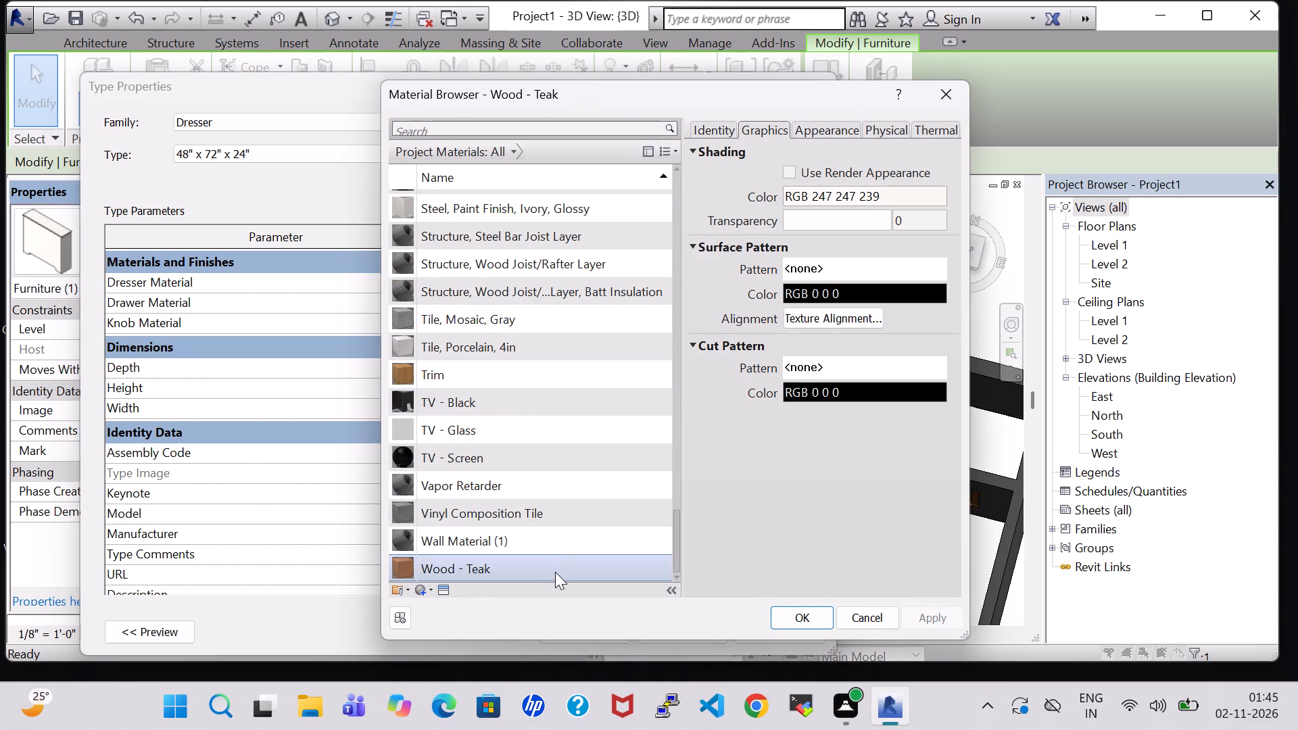
{"action": "left_click", "coordinate": [811, 625]}
{"action": "left_click", "coordinate": [594, 629]}
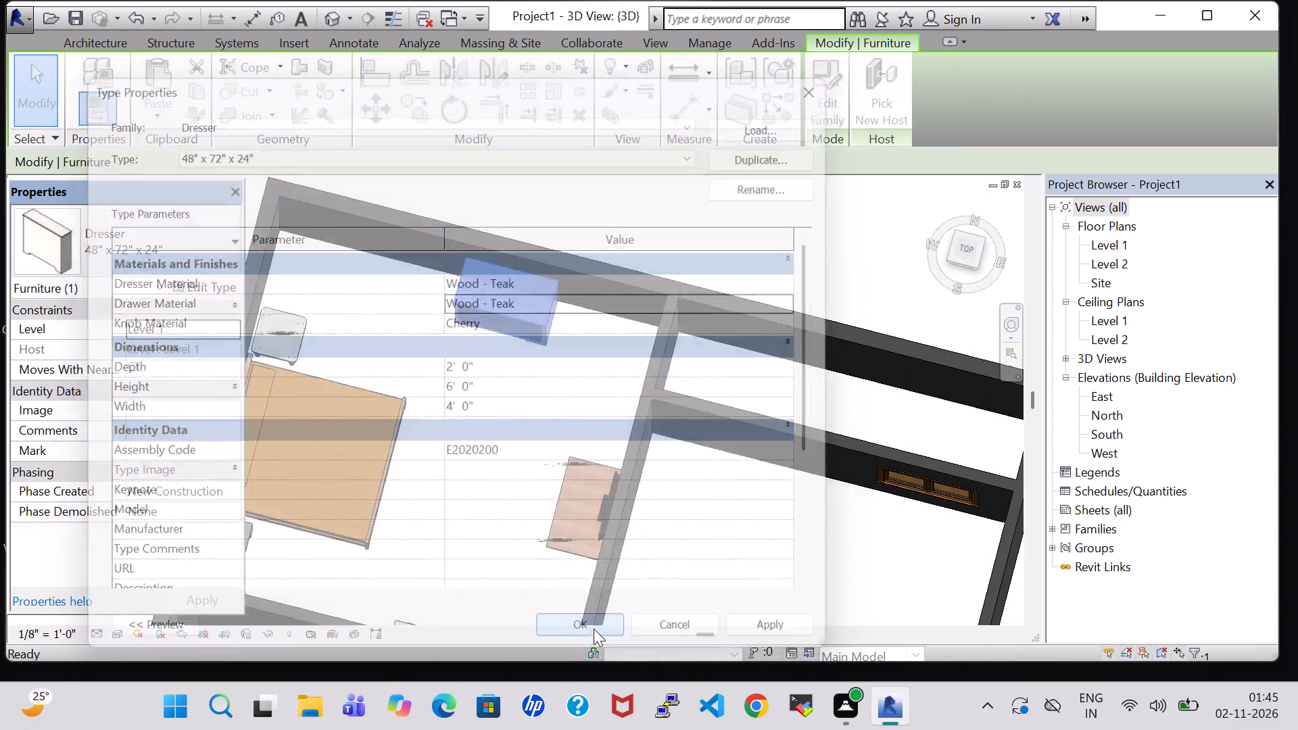
{"action": "left_click", "coordinate": [475, 373]}
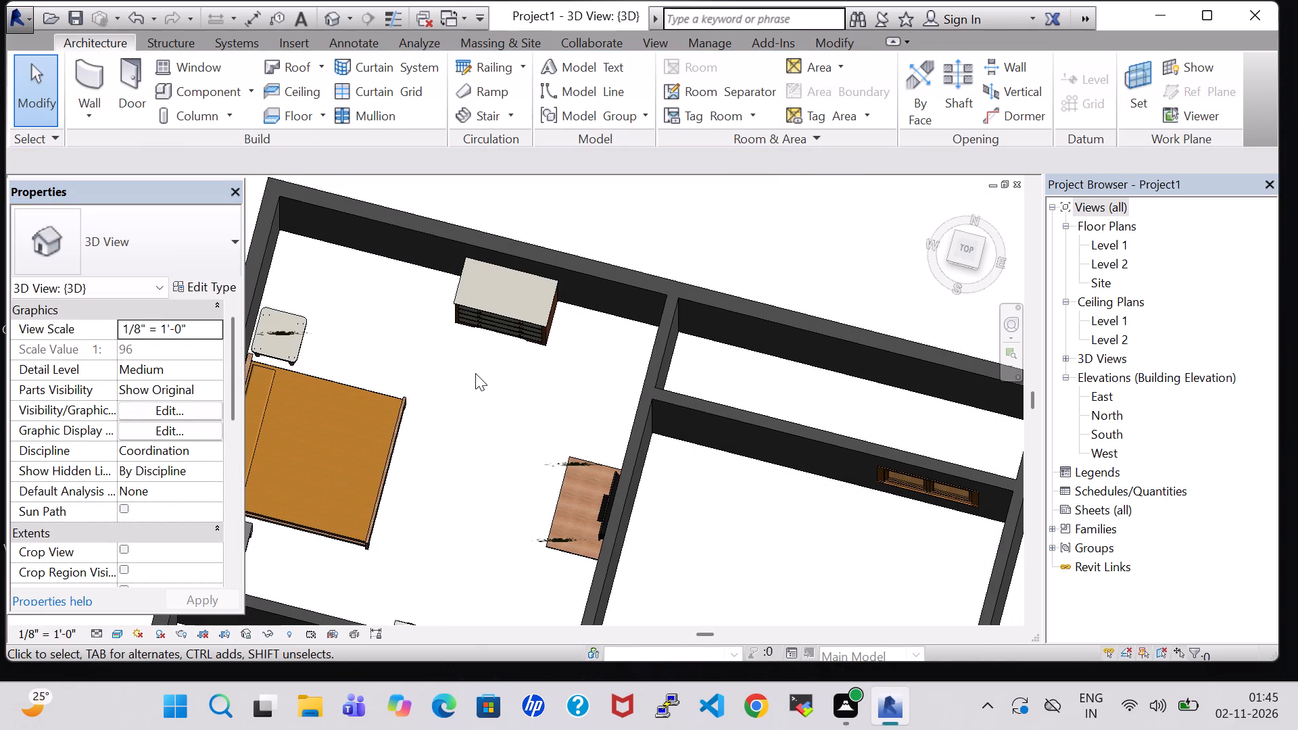
Examine the northwest bedroom's dresser, bed, TV table with plants, mirror and doors from several angles in 3D.
{"action": "middle_click_drag", "start_coordinate": [475, 373], "coordinate": [514, 296], "text": "shift"}
{"action": "scroll", "coordinate": [489, 358], "scroll_direction": "up", "scroll_amount": 1, "text": "shift"}
{"action": "middle_click", "coordinate": [514, 290], "text": "shift"}
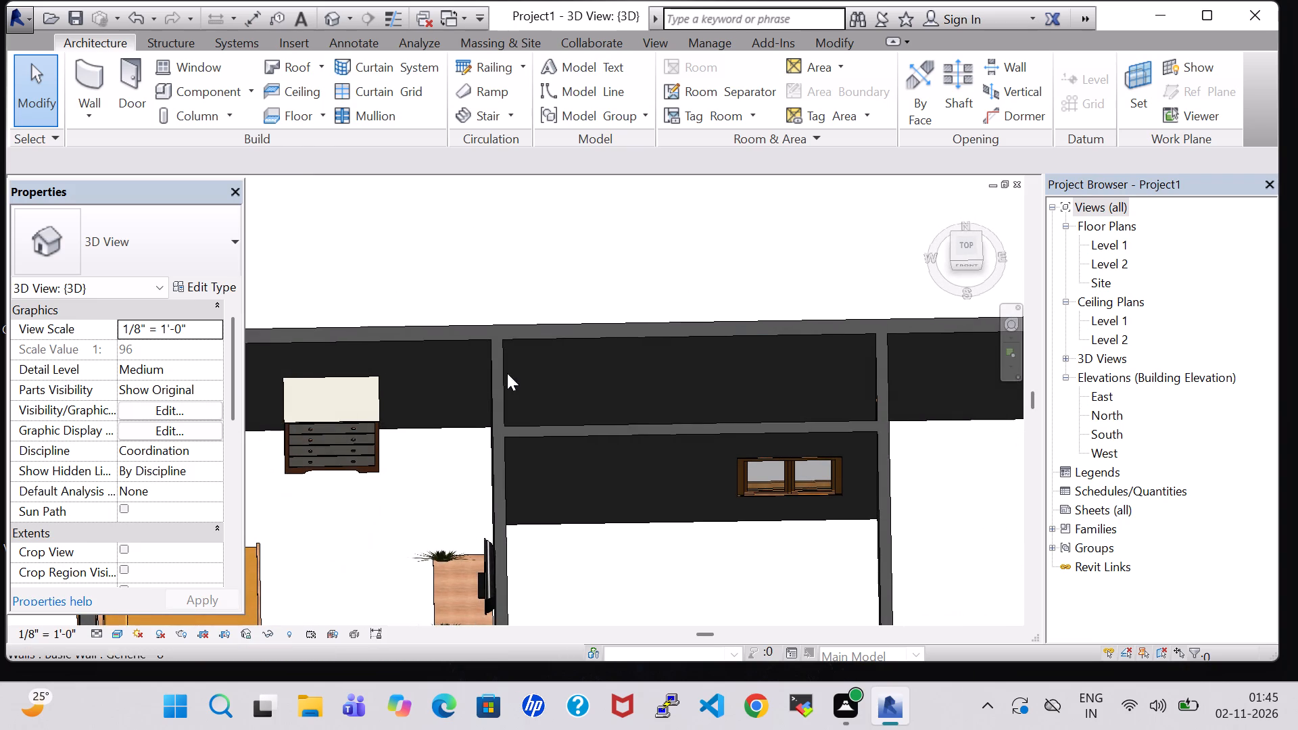
{"action": "middle_click_drag", "start_coordinate": [482, 423], "coordinate": [545, 445], "text": "shift"}
{"action": "middle_click_drag", "start_coordinate": [596, 532], "coordinate": [726, 237]}
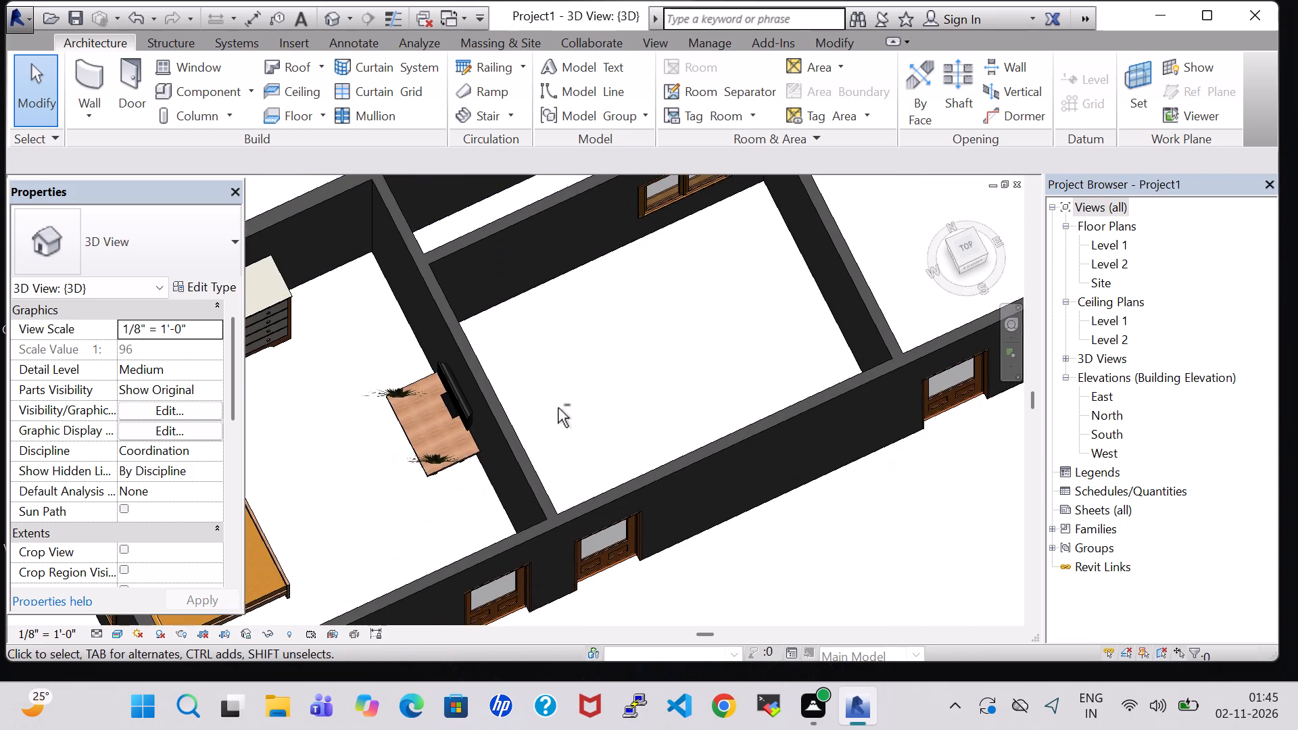
{"action": "middle_click_drag", "start_coordinate": [557, 408], "coordinate": [669, 391], "text": "shift"}
{"action": "middle_click_drag", "start_coordinate": [483, 523], "coordinate": [596, 277]}
{"action": "scroll", "coordinate": [483, 523], "scroll_direction": "up", "scroll_amount": 1}
{"action": "scroll", "coordinate": [540, 495], "scroll_direction": "up", "scroll_amount": 4}
{"action": "middle_click_drag", "start_coordinate": [533, 517], "coordinate": [592, 341]}
{"action": "scroll", "coordinate": [571, 375], "scroll_direction": "up", "scroll_amount": 2}
{"action": "middle_click_drag", "start_coordinate": [519, 441], "coordinate": [544, 357], "text": "shift"}
{"action": "middle_click_drag", "start_coordinate": [563, 389], "coordinate": [583, 336]}
{"action": "scroll", "coordinate": [583, 345], "scroll_direction": "up", "scroll_amount": 1, "text": "shift"}
{"action": "middle_click_drag", "start_coordinate": [593, 400], "coordinate": [592, 210]}
{"action": "scroll", "coordinate": [615, 251], "scroll_direction": "down", "scroll_amount": 5}
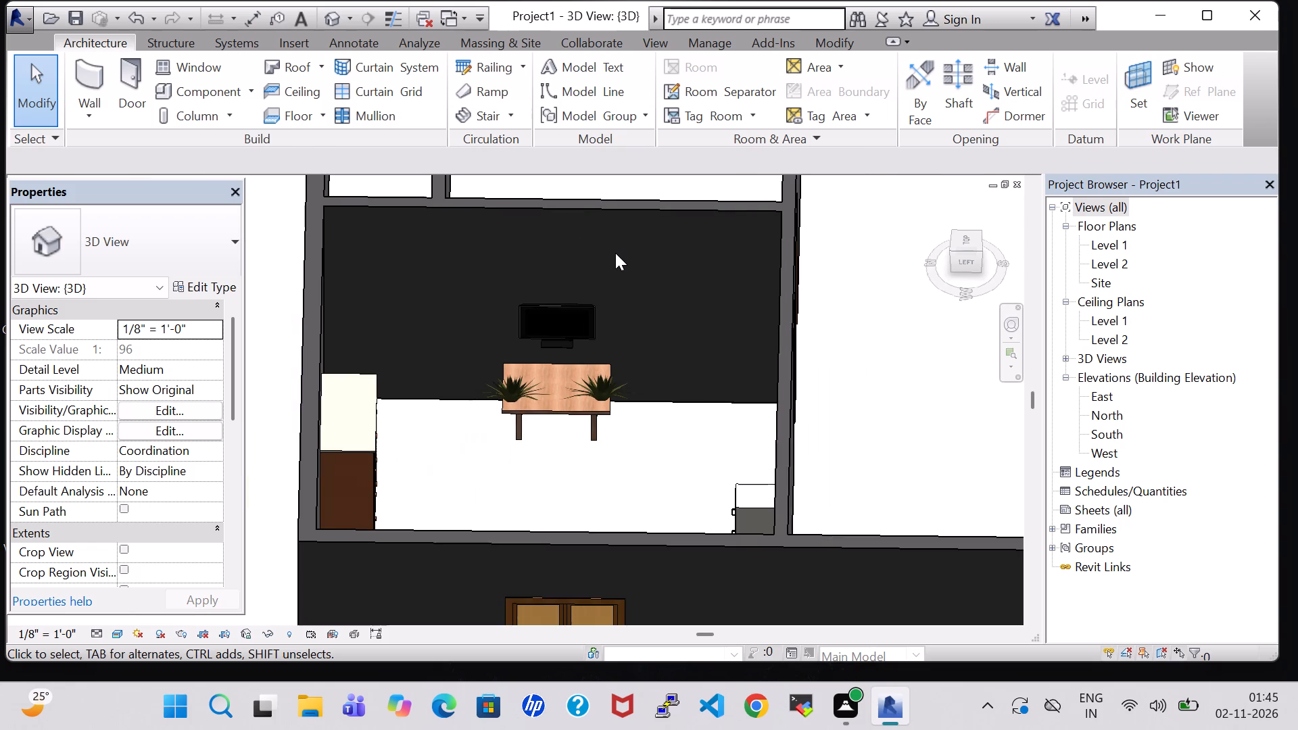
{"action": "middle_click_drag", "start_coordinate": [640, 299], "coordinate": [737, 360]}
{"action": "middle_click", "coordinate": [767, 401]}
{"action": "middle_click_drag", "start_coordinate": [767, 401], "coordinate": [545, 296]}
{"action": "scroll", "coordinate": [562, 303], "scroll_direction": "up", "scroll_amount": 1}
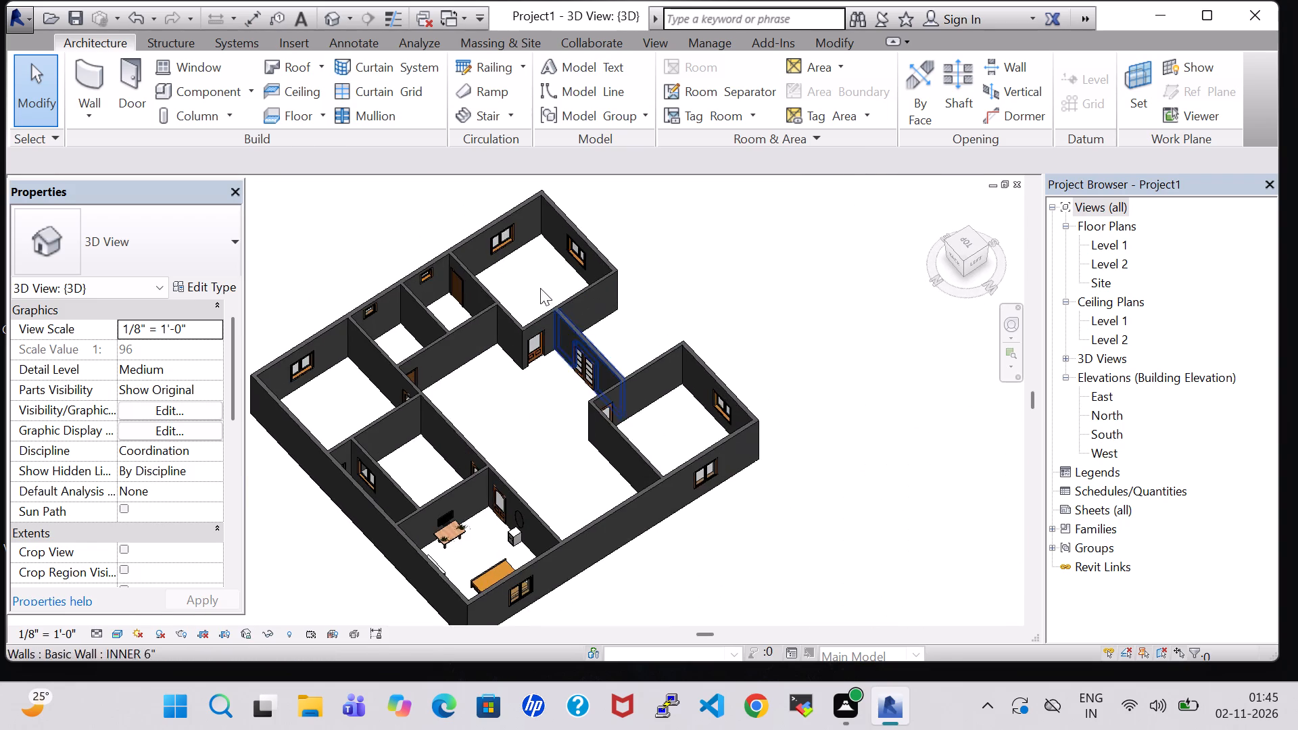
{"action": "scroll", "coordinate": [545, 355], "scroll_direction": "up", "scroll_amount": 8}
{"action": "middle_click_drag", "start_coordinate": [531, 510], "coordinate": [557, 28]}
{"action": "scroll", "coordinate": [531, 510], "scroll_direction": "up", "scroll_amount": 1}
{"action": "middle_click_drag", "start_coordinate": [454, 387], "coordinate": [512, 378], "text": "shift"}
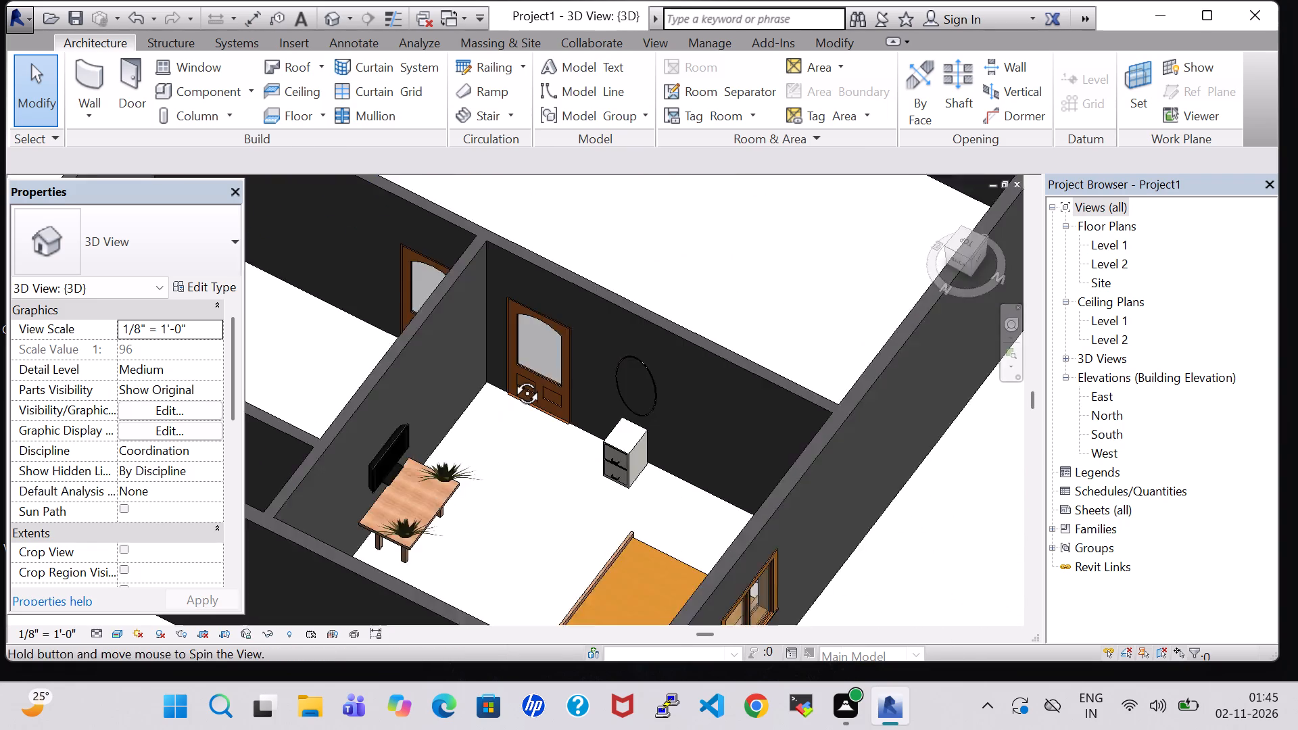
{"action": "middle_click_drag", "start_coordinate": [512, 378], "coordinate": [550, 379], "text": "shift"}
{"action": "scroll", "coordinate": [644, 423], "scroll_direction": "up", "scroll_amount": 1}
{"action": "middle_click_drag", "start_coordinate": [645, 423], "coordinate": [711, 423]}
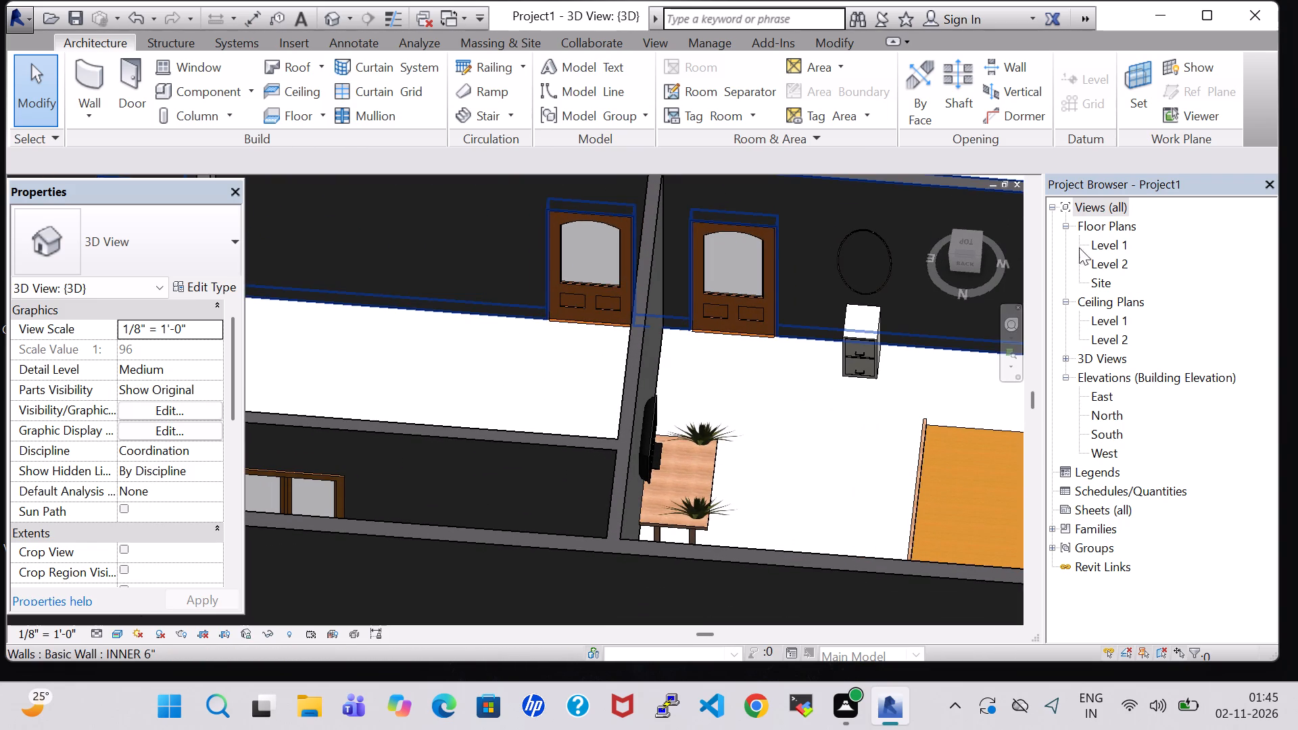
In the Level 1 floor plan, nudge the northwest bedroom's dresser thirteen increments west along the north wall.
{"action": "double_click", "coordinate": [1105, 245]}
{"action": "scroll", "coordinate": [587, 358], "scroll_direction": "down", "scroll_amount": 3}
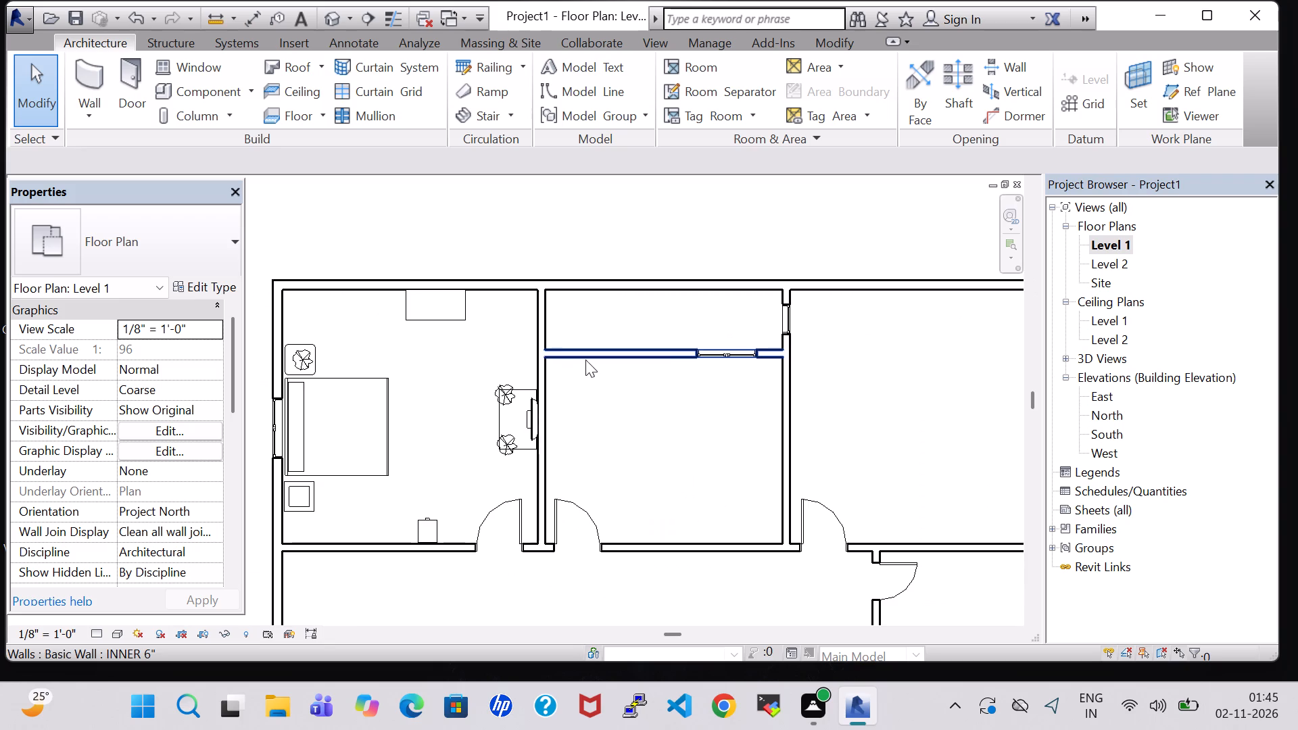
{"action": "scroll", "coordinate": [585, 360], "scroll_direction": "down", "scroll_amount": 2}
{"action": "middle_click_drag", "start_coordinate": [501, 368], "coordinate": [590, 402]}
{"action": "left_click", "coordinate": [570, 356]}
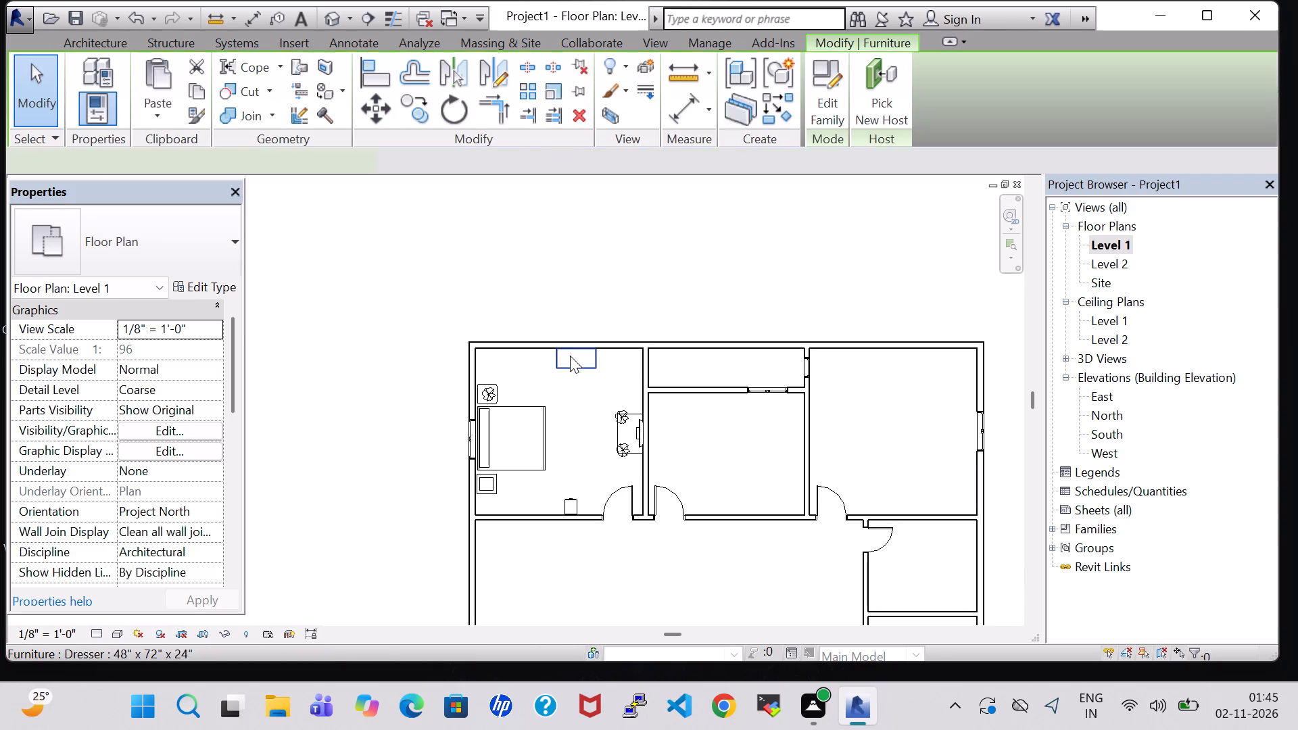
{"action": "key", "text": "Left"}
{"action": "key", "text": "Left"}
{"action": "key", "text": "Left"}
{"action": "key", "text": "Left"}
{"action": "key", "text": "Left"}
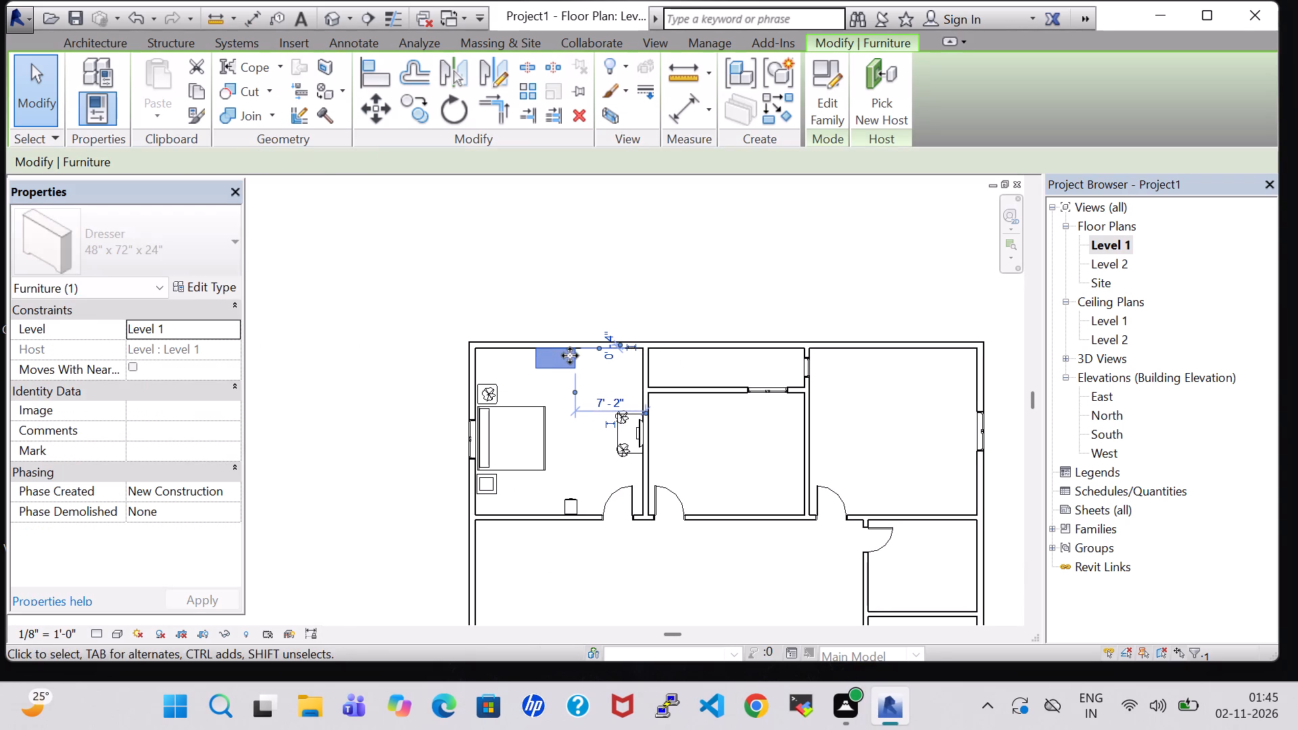
{"action": "key", "text": "Left"}
{"action": "key", "text": "Left"}
{"action": "key", "text": "Left"}
{"action": "key", "text": "Left"}
{"action": "key", "text": "Left"}
{"action": "key", "text": "Left"}
{"action": "key", "text": "Left"}
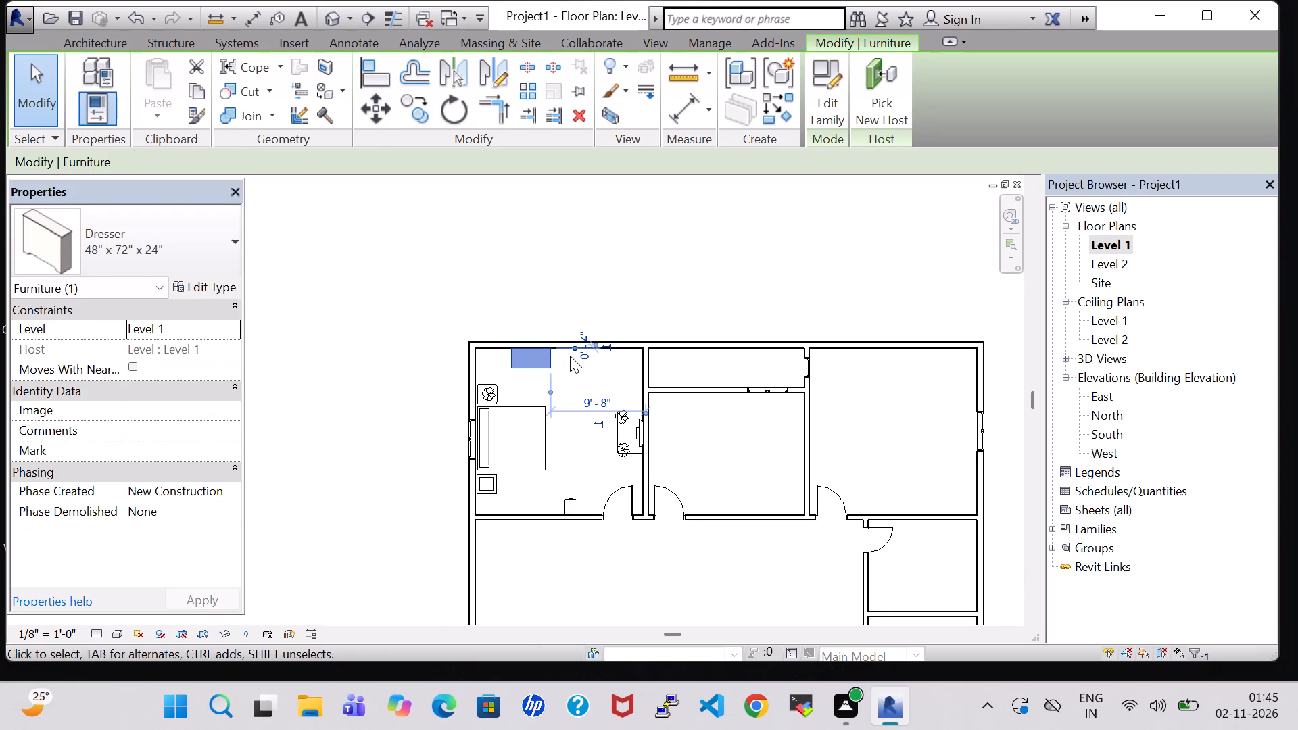
{"action": "key", "text": "Left"}
{"action": "left_click", "coordinate": [631, 282]}
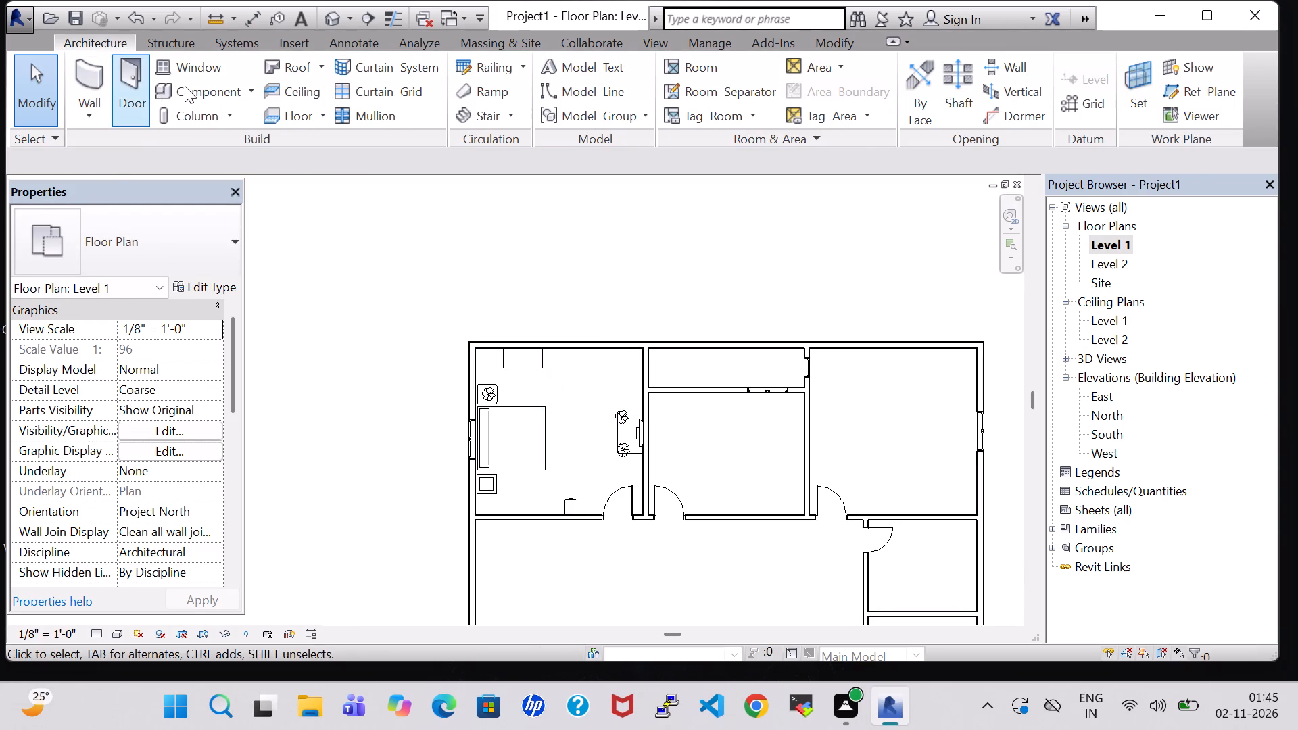
Load the Chair-Corbu family from the Furniture Seating library and place one chair by the northwest bedroom's north wall, east of the dresser.
{"action": "left_click", "coordinate": [185, 86]}
{"action": "left_click", "coordinate": [833, 108]}
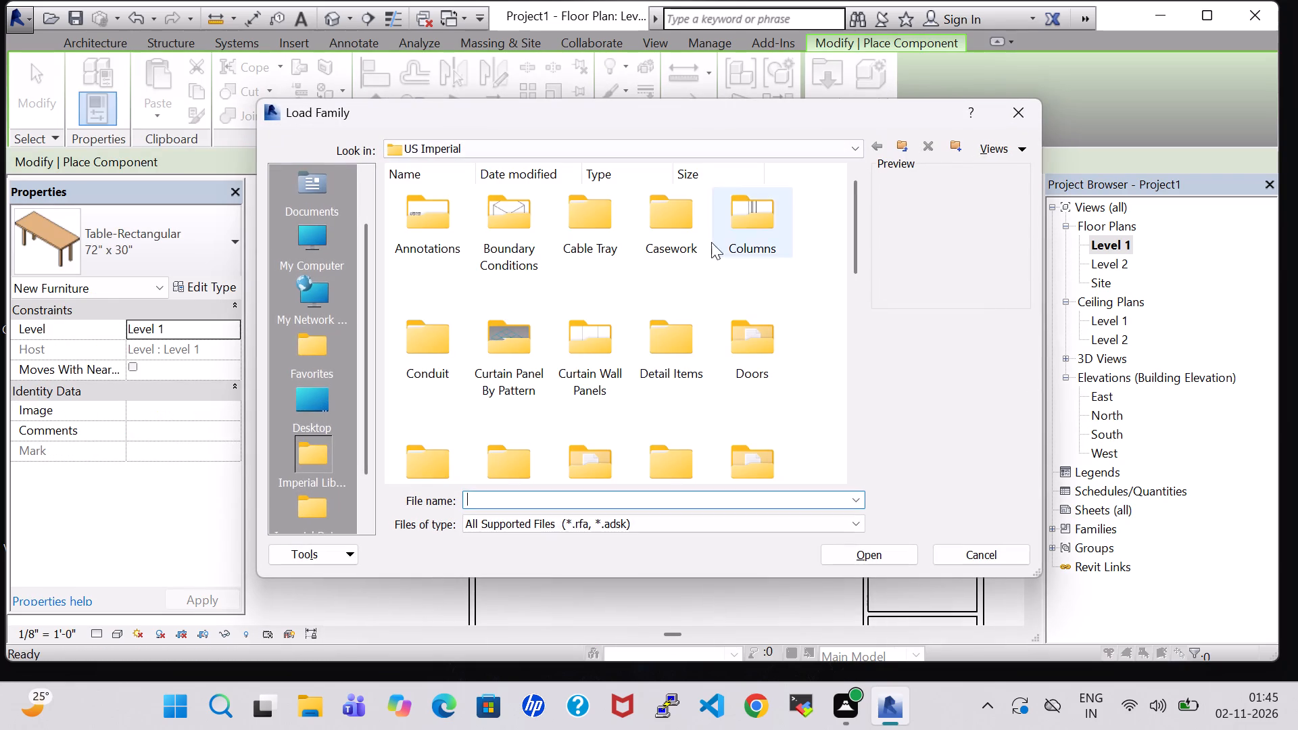
{"action": "double_click", "coordinate": [765, 441]}
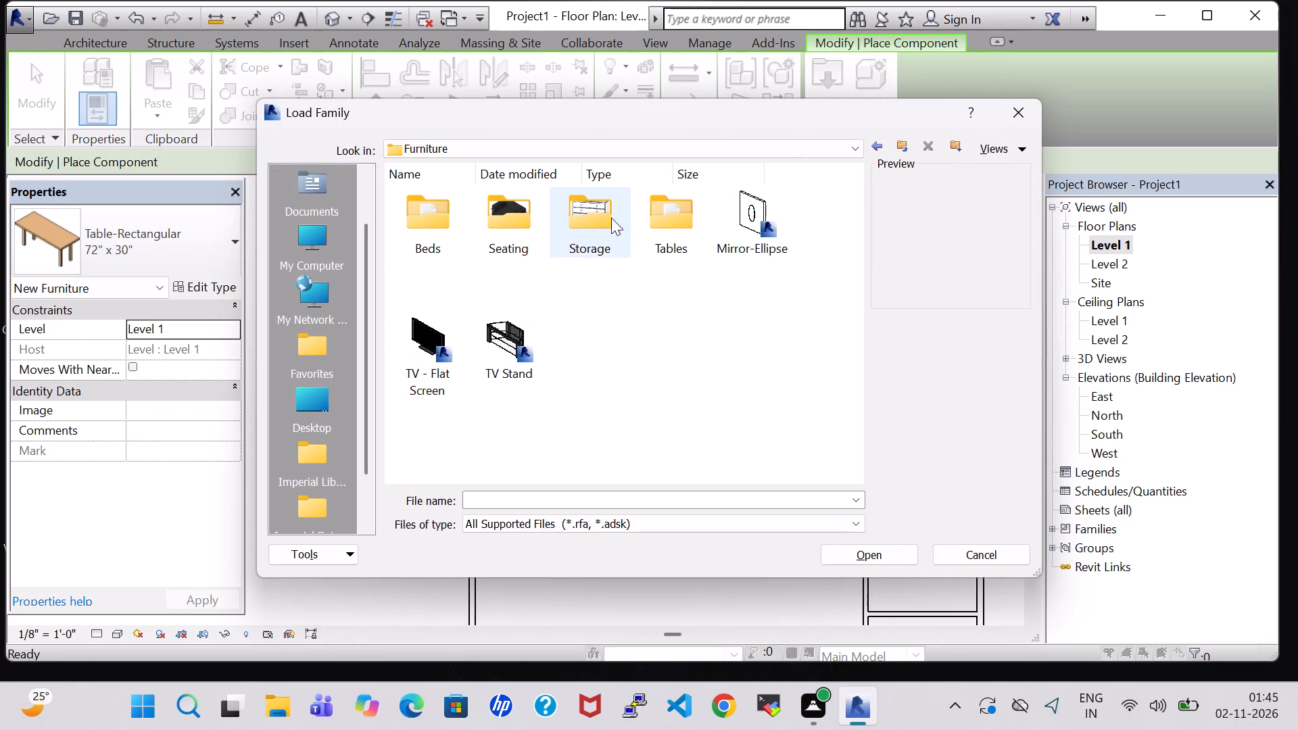
{"action": "left_click", "coordinate": [582, 216]}
{"action": "left_click", "coordinate": [606, 219]}
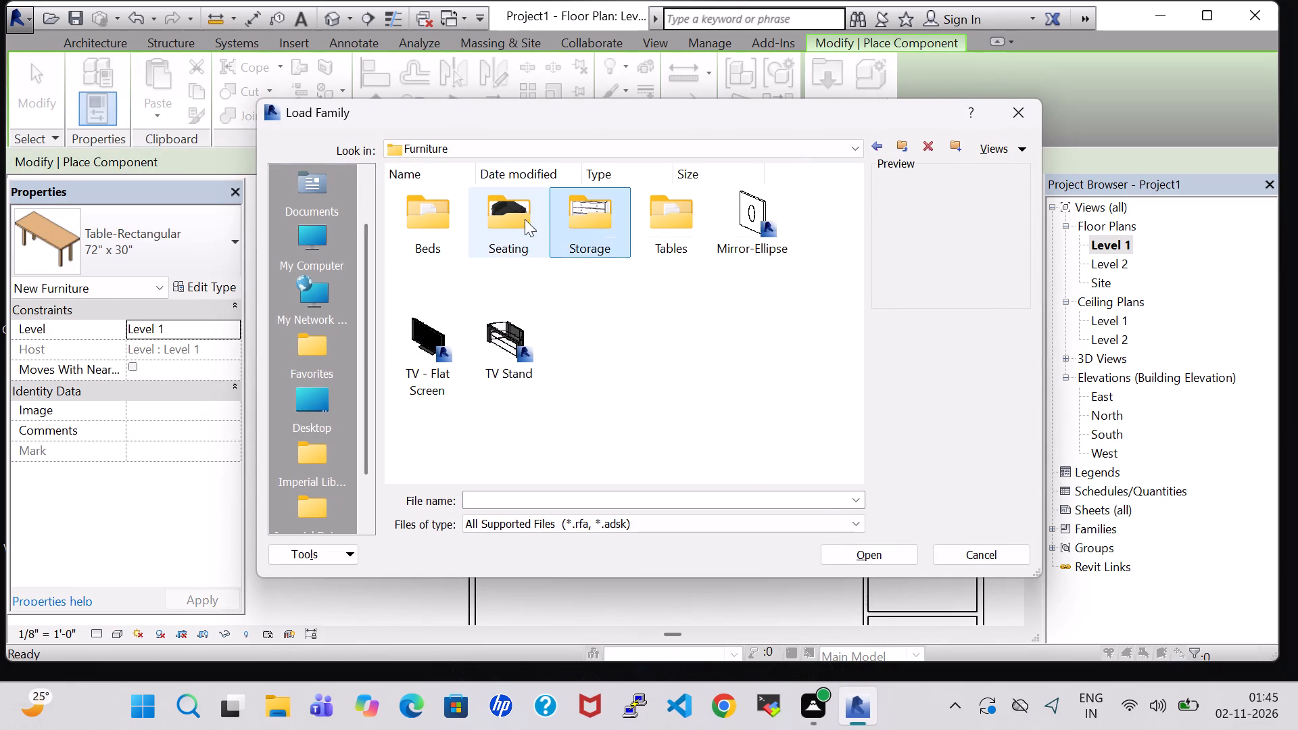
{"action": "double_click", "coordinate": [489, 219]}
{"action": "left_click", "coordinate": [657, 216]}
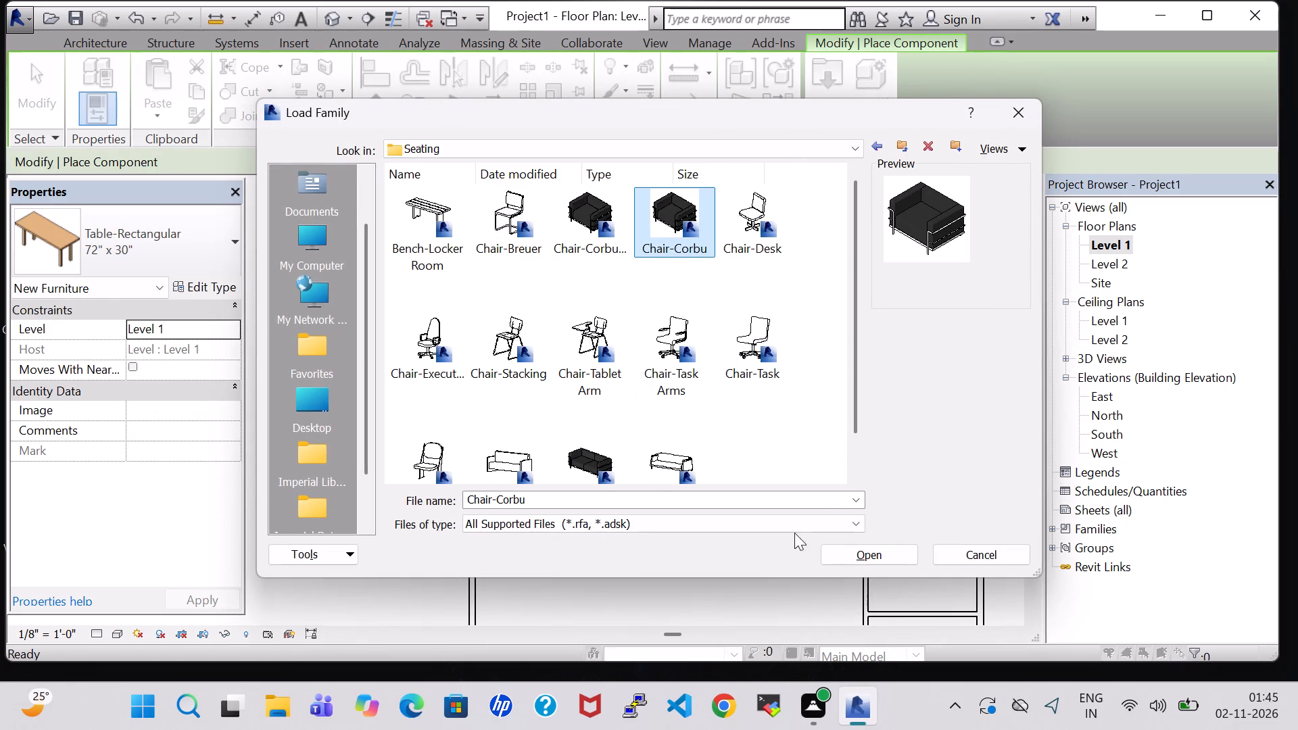
{"action": "left_click", "coordinate": [838, 560]}
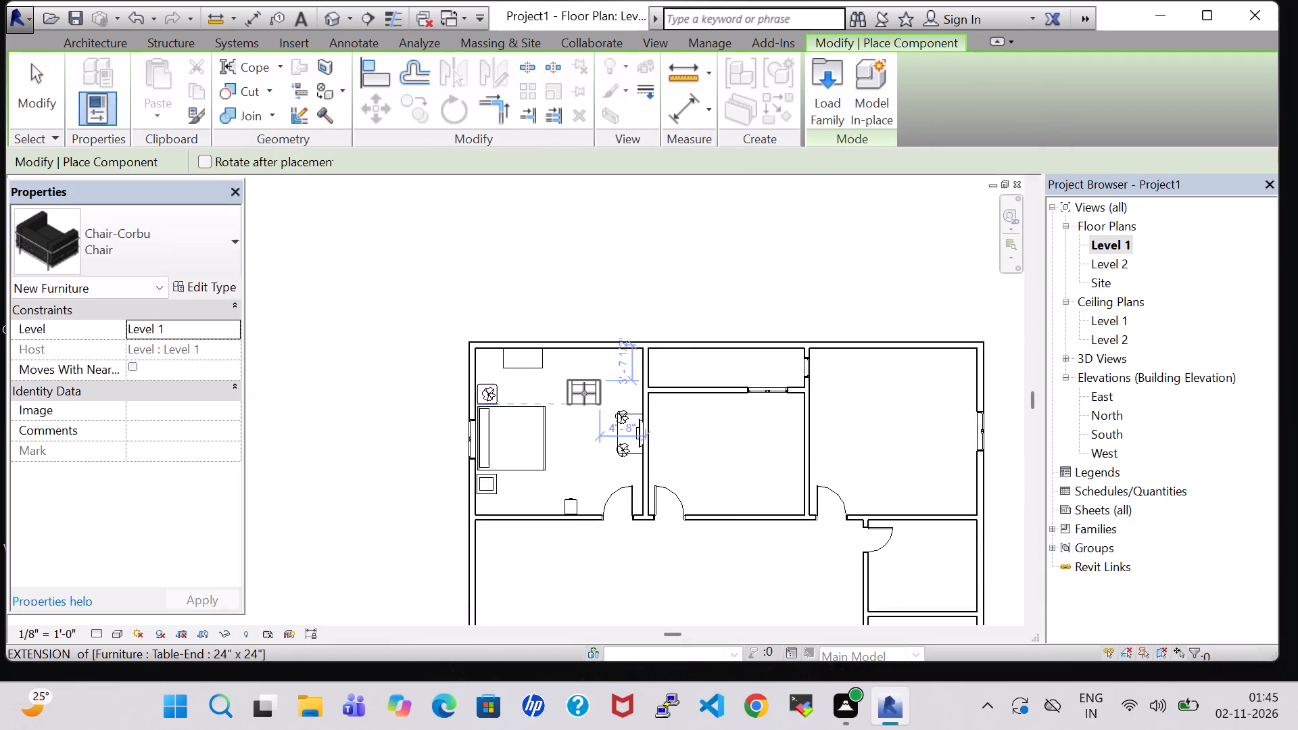
{"action": "scroll", "coordinate": [584, 393], "scroll_direction": "up", "scroll_amount": 8}
{"action": "left_click", "coordinate": [552, 301]}
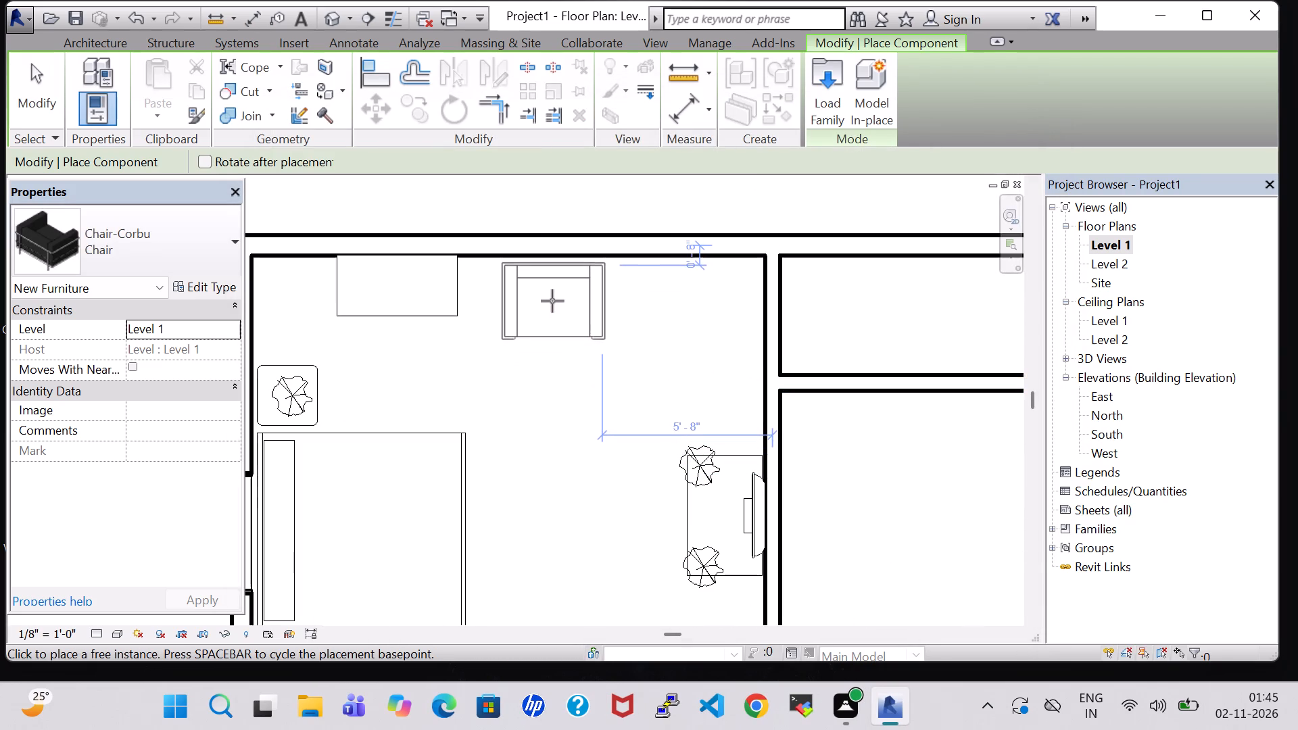
{"action": "key", "text": "Escape"}
{"action": "key", "text": "Escape"}
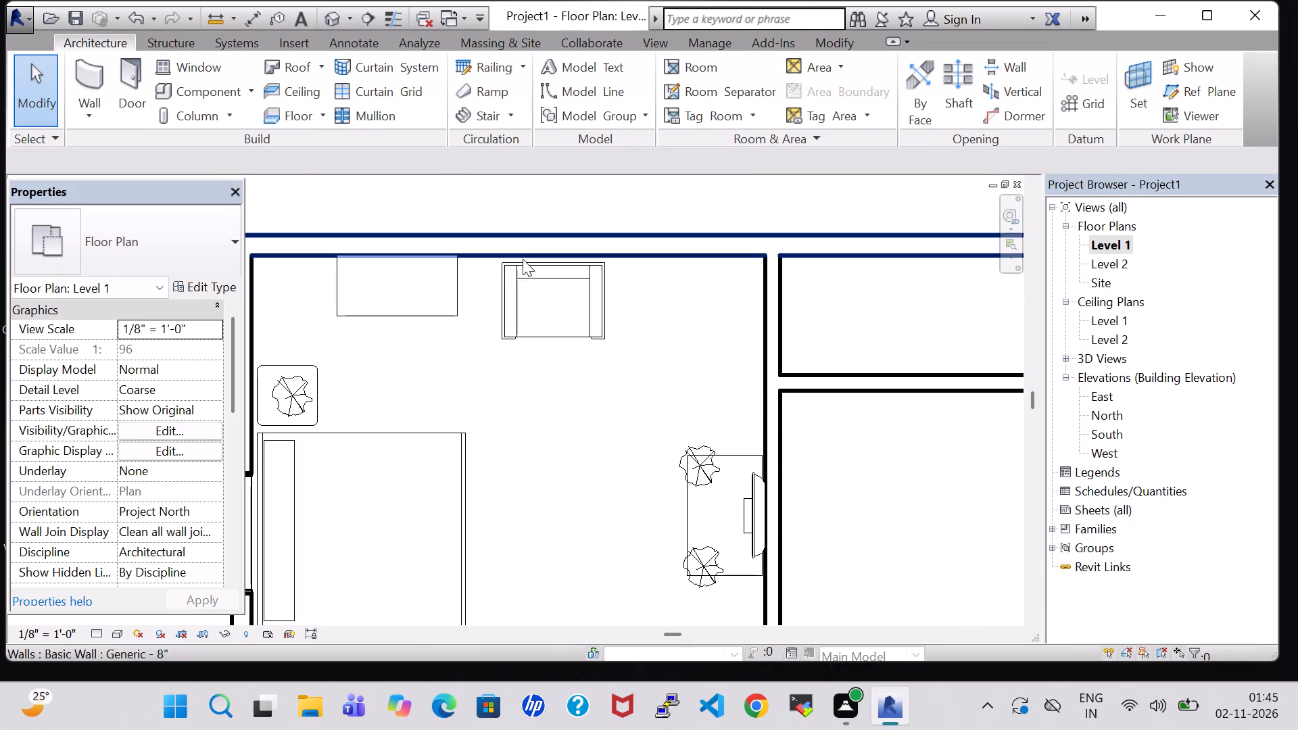
Change the Cushion Material of the northwest bedroom's Chair-Corbu type to Oak Flooring.
{"action": "left_click", "coordinate": [560, 304]}
{"action": "left_click", "coordinate": [213, 290]}
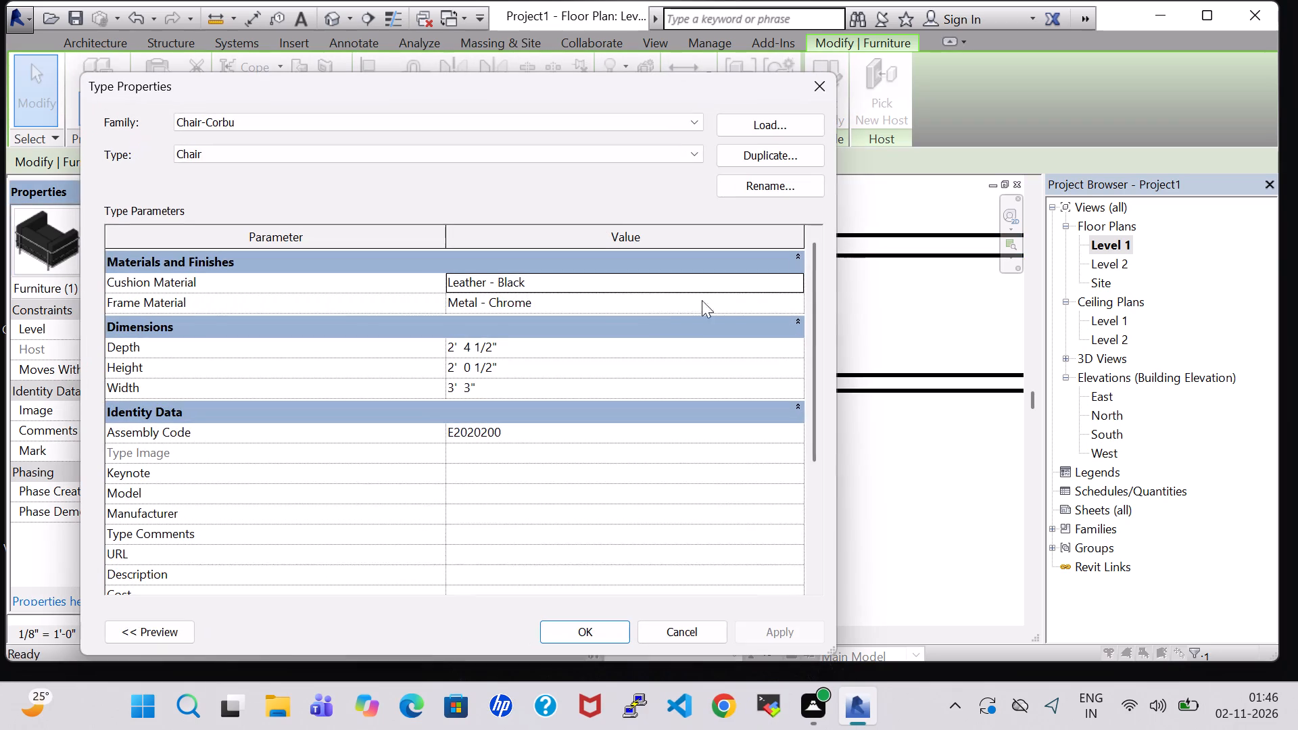
{"action": "left_click", "coordinate": [797, 278]}
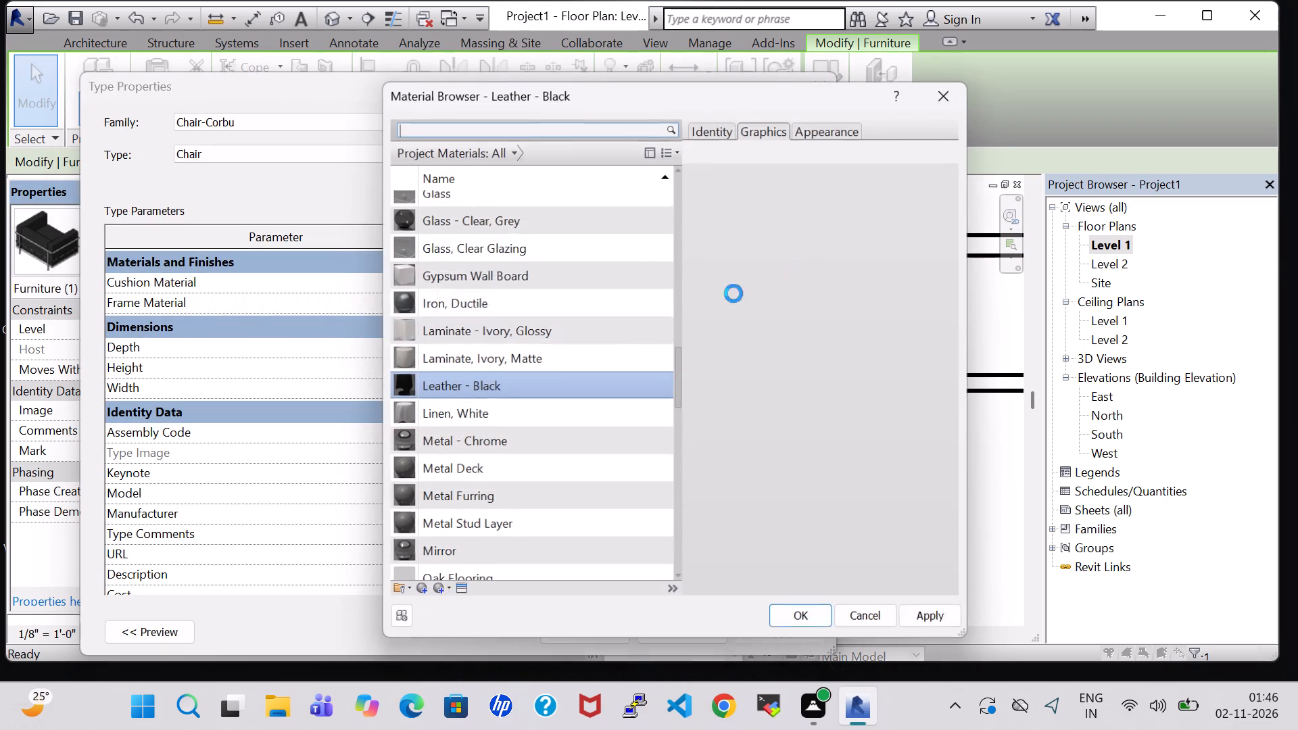
{"action": "scroll", "coordinate": [435, 470], "scroll_direction": "down", "scroll_amount": 8}
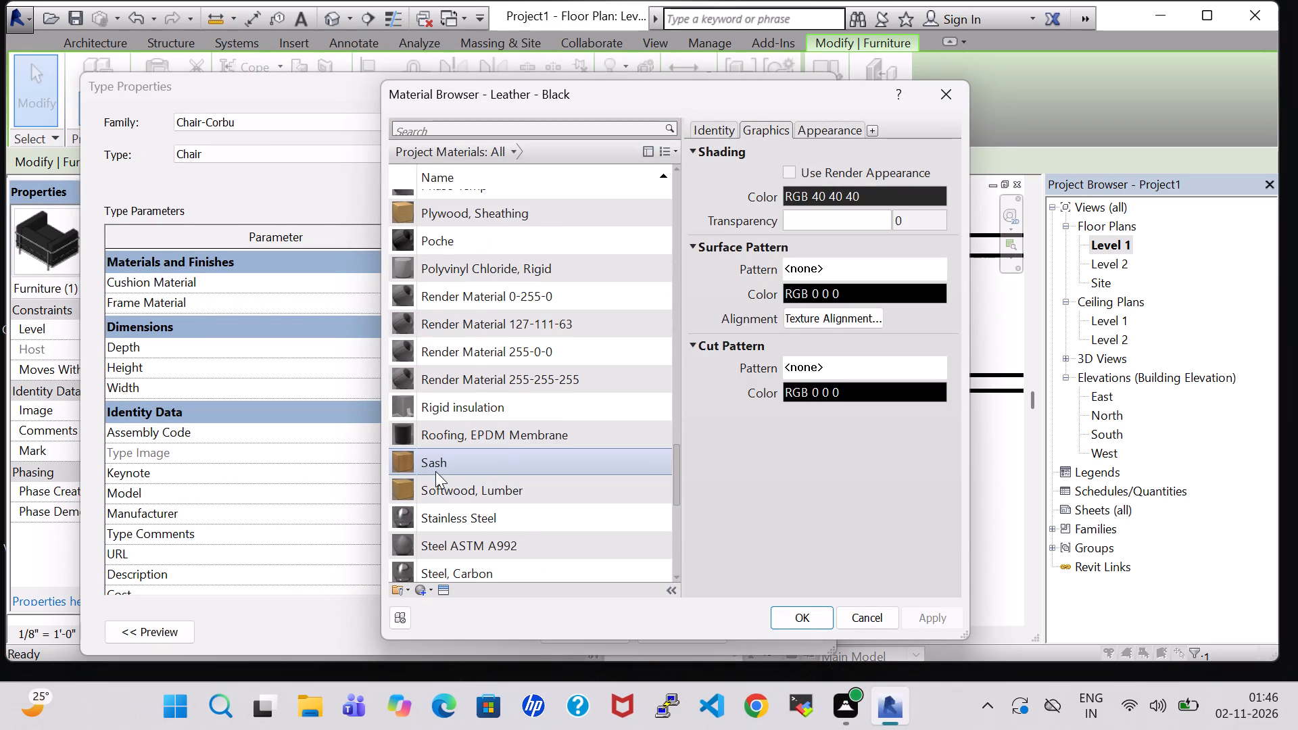
{"action": "scroll", "coordinate": [435, 471], "scroll_direction": "down", "scroll_amount": 3}
{"action": "scroll", "coordinate": [435, 471], "scroll_direction": "up", "scroll_amount": 16}
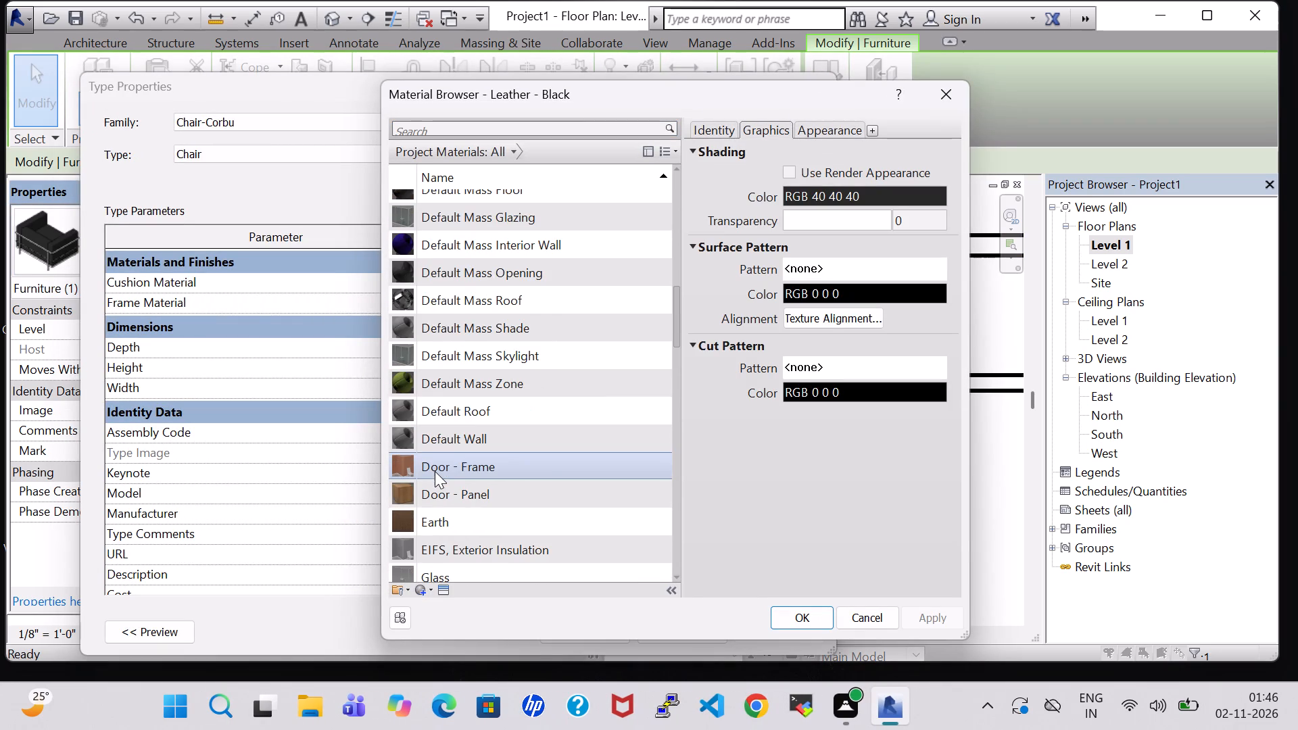
{"action": "scroll", "coordinate": [435, 471], "scroll_direction": "down", "scroll_amount": 17}
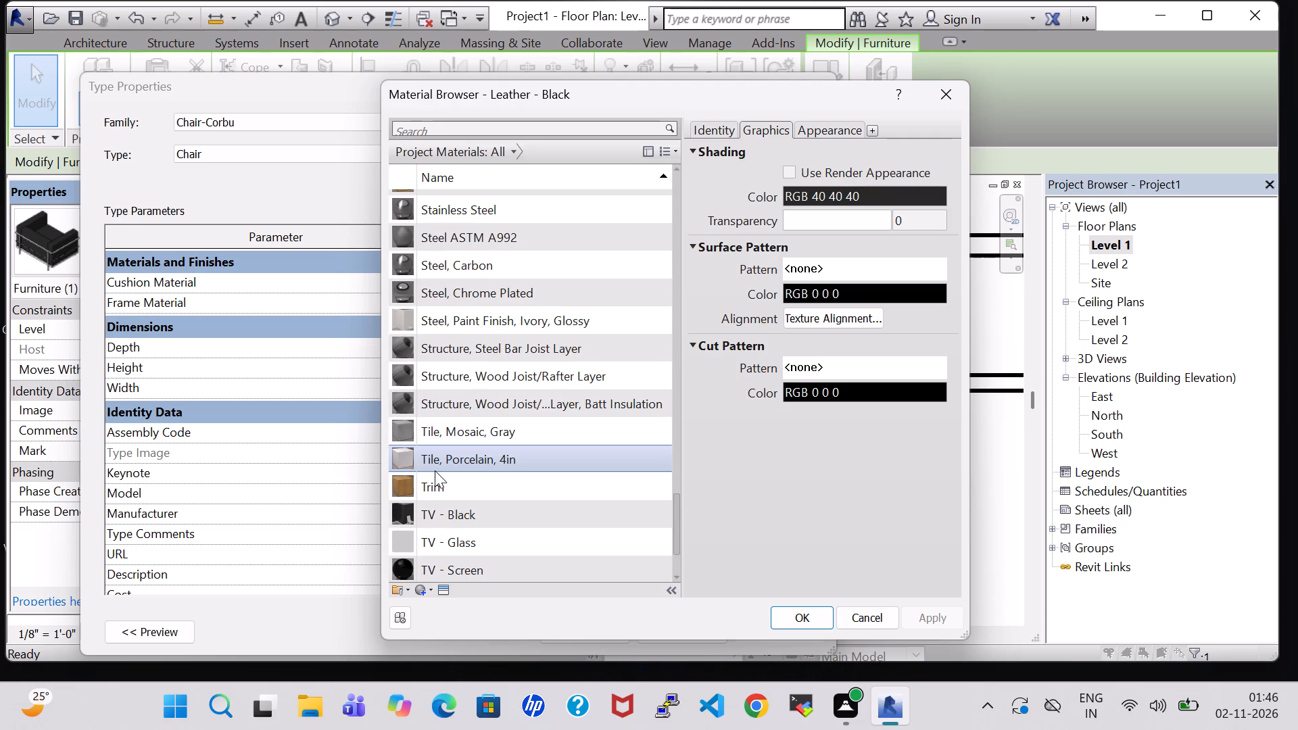
{"action": "scroll", "coordinate": [435, 470], "scroll_direction": "down", "scroll_amount": 7}
{"action": "scroll", "coordinate": [435, 470], "scroll_direction": "up", "scroll_amount": 11}
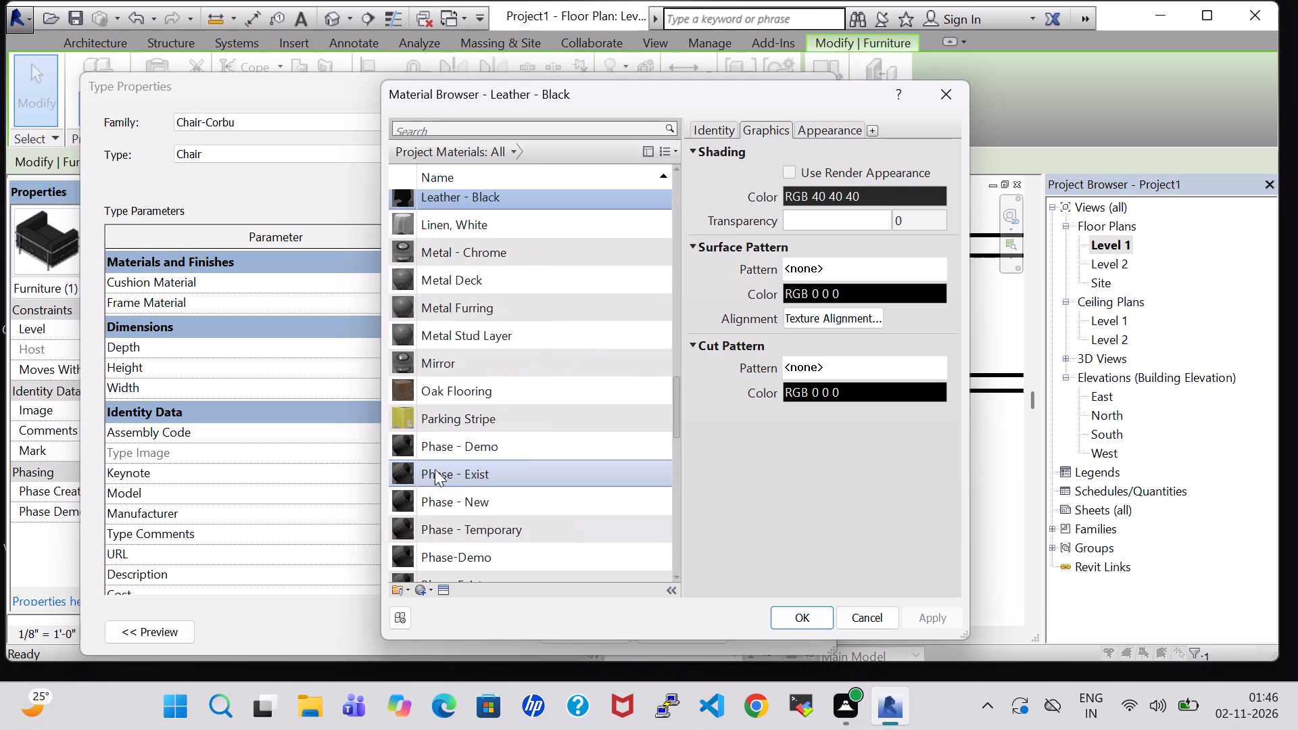
{"action": "left_click", "coordinate": [477, 395]}
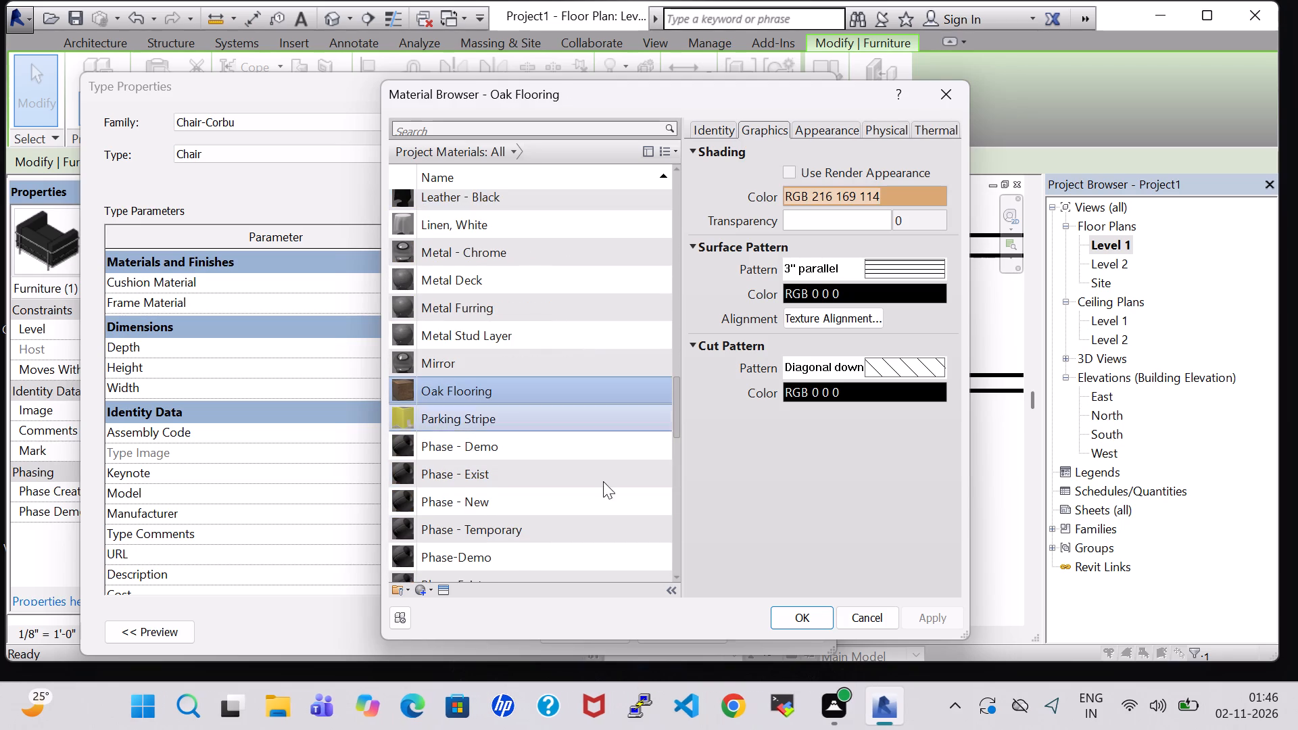
{"action": "left_click", "coordinate": [813, 616]}
{"action": "left_click", "coordinate": [604, 627]}
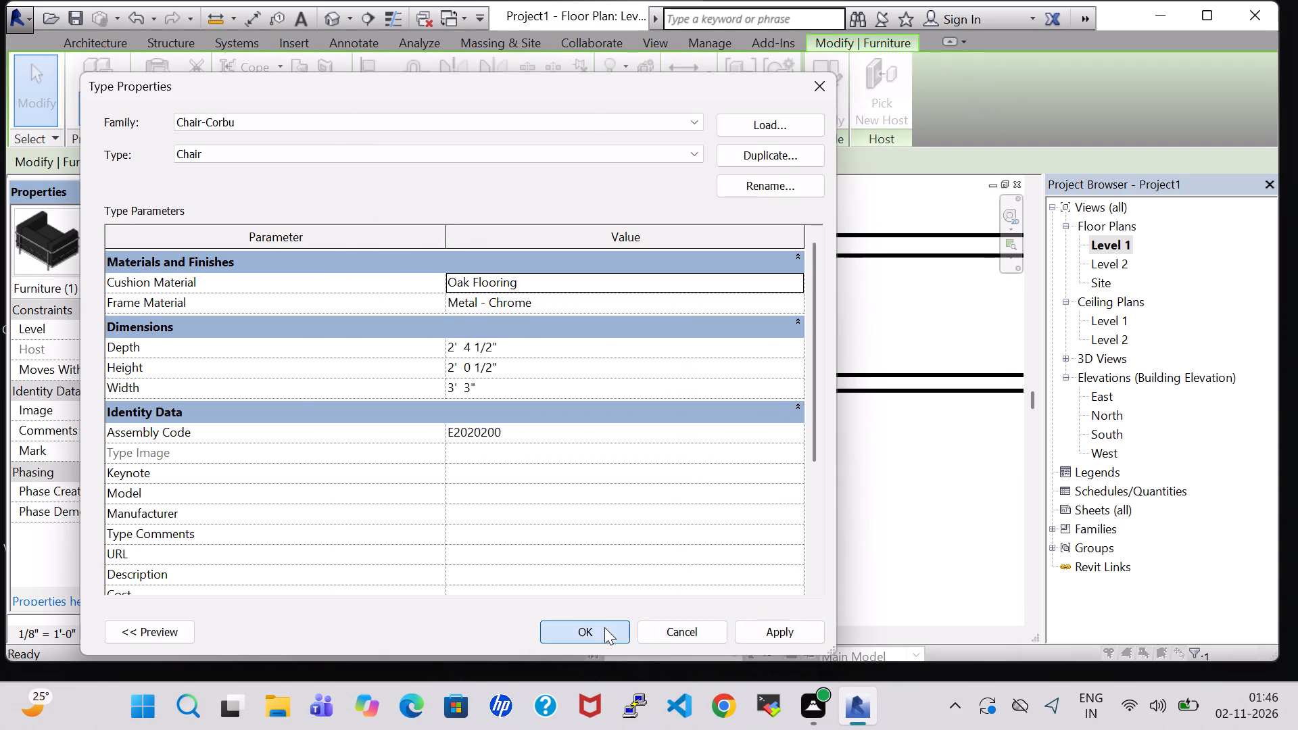
{"action": "left_click", "coordinate": [638, 457]}
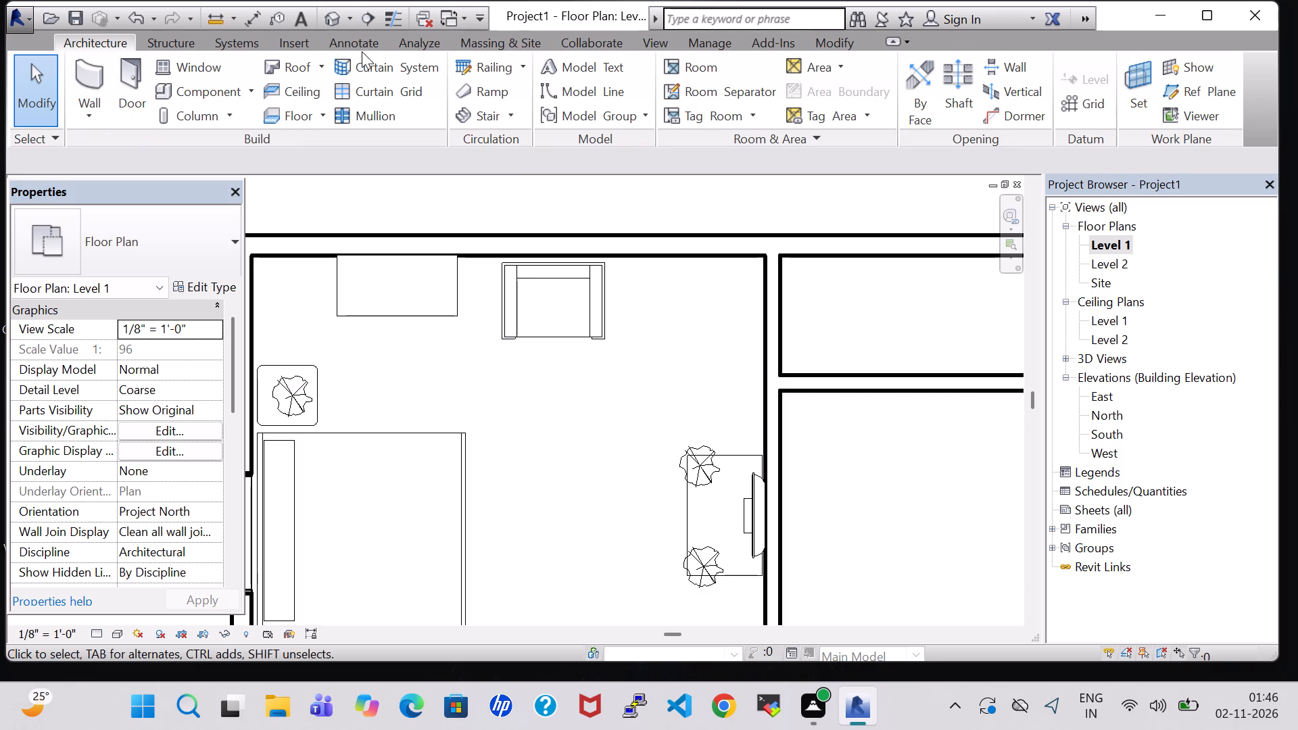
Examine the northwest bedroom's new armchair, its finish and the surrounding furniture layout from several angles in 3D.
{"action": "left_click", "coordinate": [328, 20]}
{"action": "scroll", "coordinate": [454, 270], "scroll_direction": "down", "scroll_amount": 1}
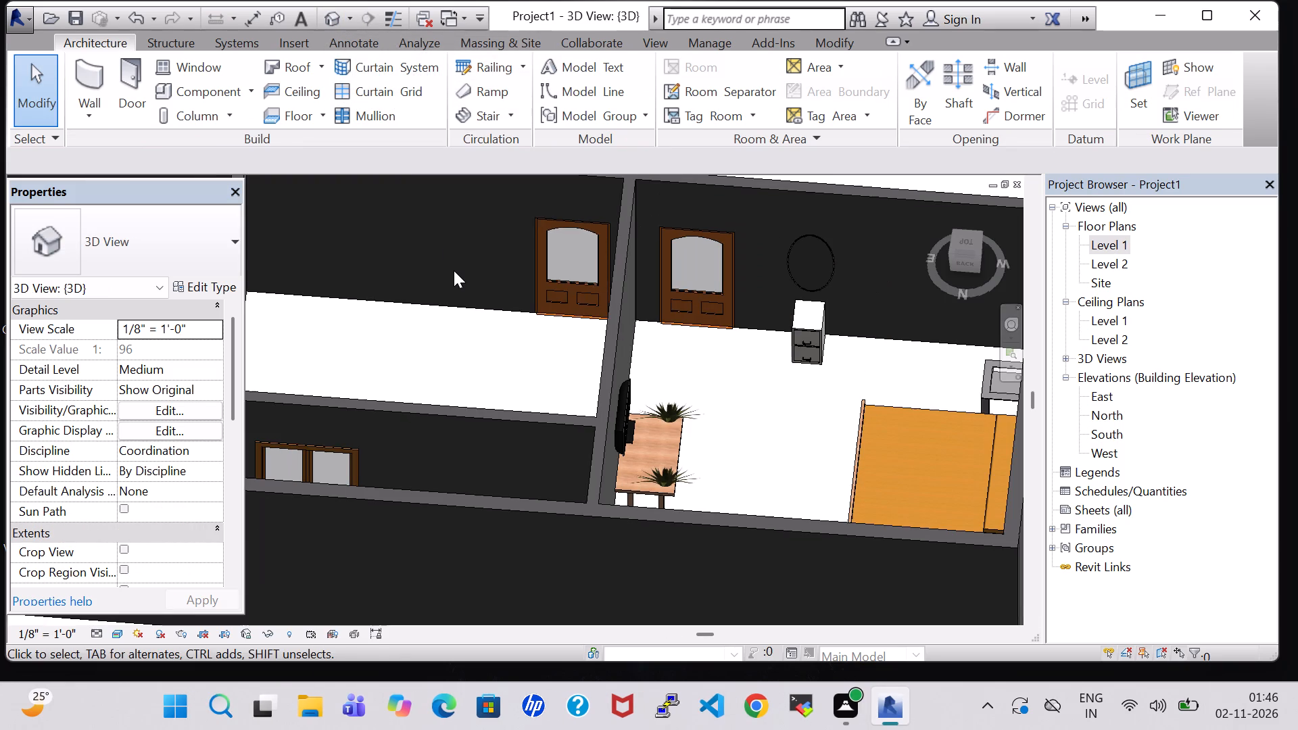
{"action": "middle_click_drag", "start_coordinate": [680, 367], "coordinate": [700, 372], "text": "shift"}
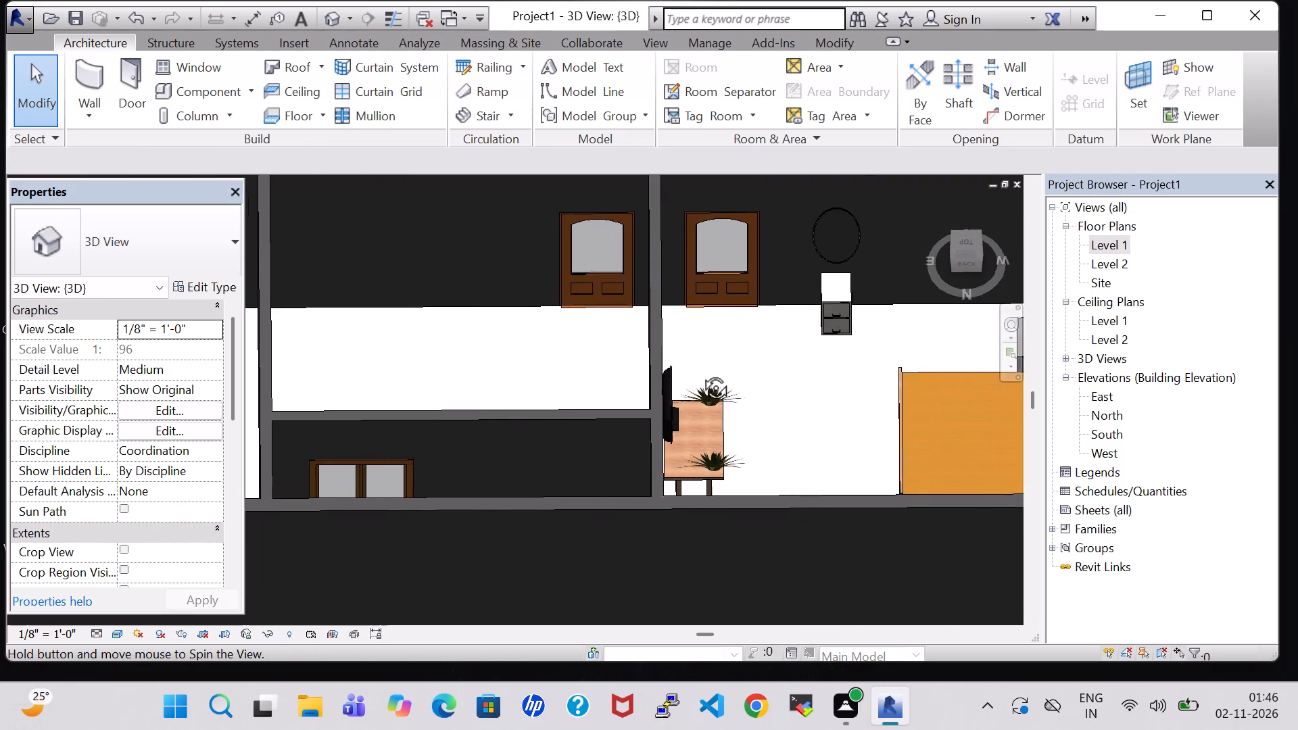
{"action": "middle_click_drag", "start_coordinate": [700, 372], "coordinate": [715, 378], "text": "shift"}
{"action": "middle_click_drag", "start_coordinate": [832, 347], "coordinate": [674, 386]}
{"action": "scroll", "coordinate": [674, 386], "scroll_direction": "down", "scroll_amount": 3, "text": "shift"}
{"action": "middle_click_drag", "start_coordinate": [740, 315], "coordinate": [738, 320]}
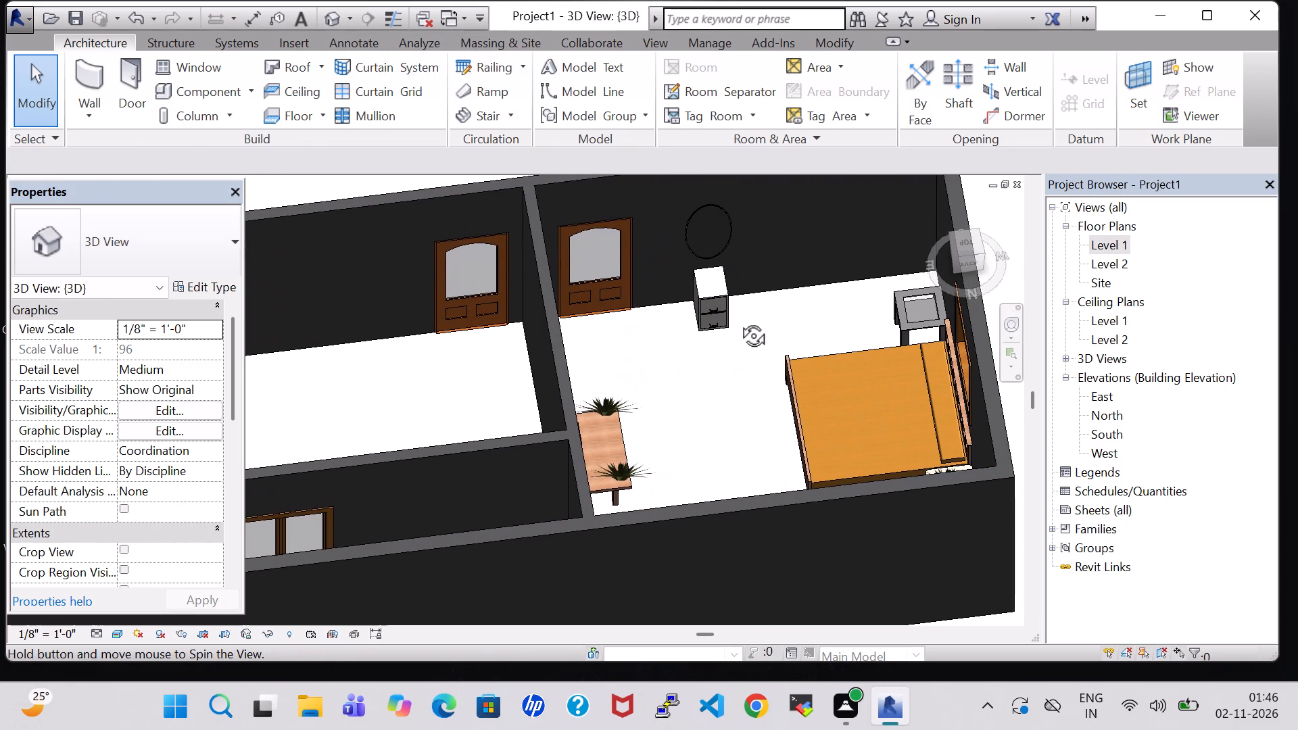
{"action": "middle_click_drag", "start_coordinate": [738, 320], "coordinate": [730, 517]}
{"action": "middle_click_drag", "start_coordinate": [725, 517], "coordinate": [681, 366]}
{"action": "scroll", "coordinate": [681, 366], "scroll_direction": "up", "scroll_amount": 1}
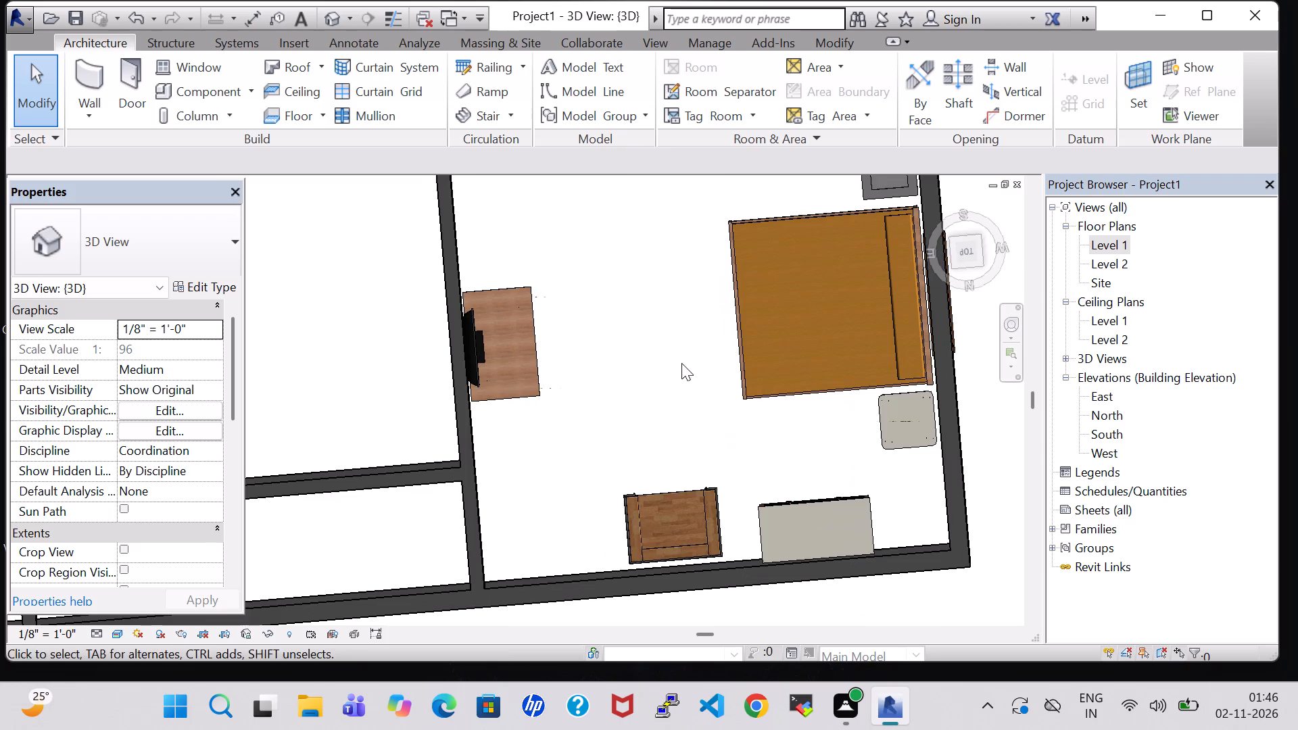
{"action": "middle_click_drag", "start_coordinate": [681, 363], "coordinate": [744, 370]}
{"action": "middle_click_drag", "start_coordinate": [735, 237], "coordinate": [632, 352]}
{"action": "middle_click_drag", "start_coordinate": [632, 352], "coordinate": [727, 350]}
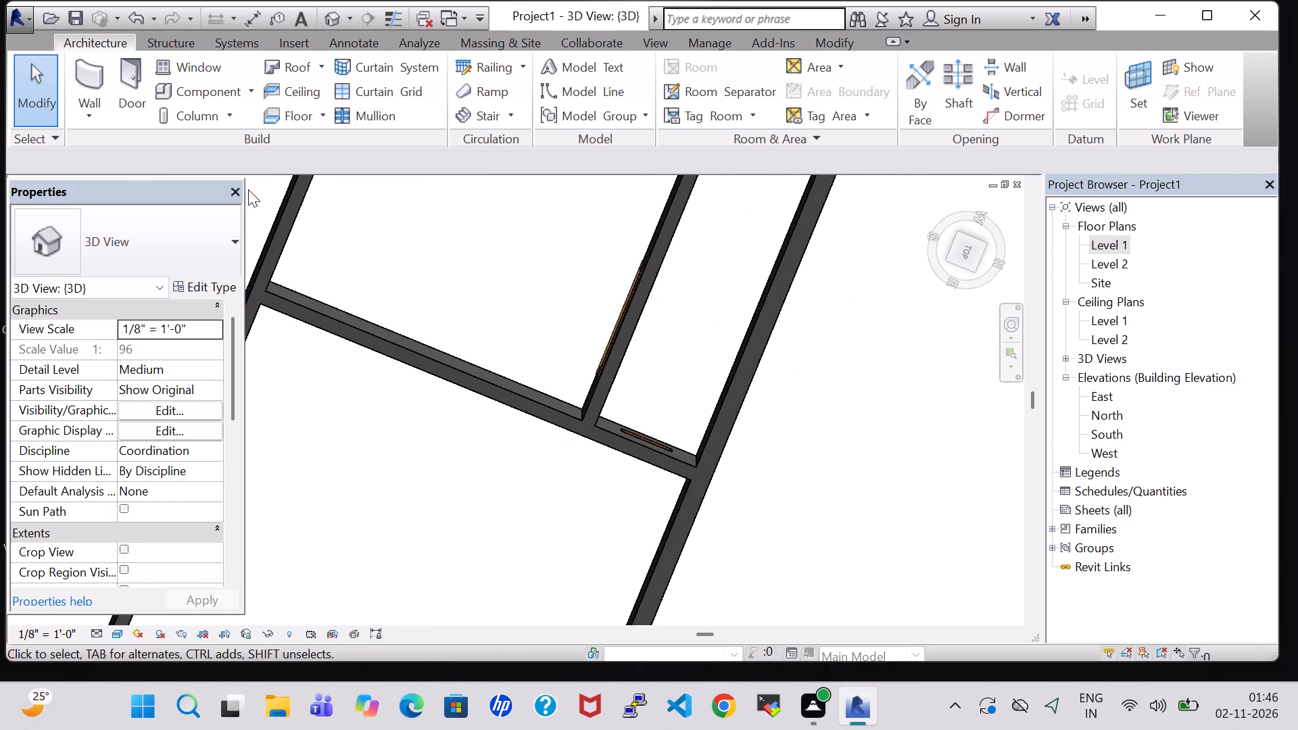
{"action": "middle_click_drag", "start_coordinate": [247, 189], "coordinate": [324, 619]}
{"action": "scroll", "coordinate": [487, 487], "scroll_direction": "up", "scroll_amount": 1}
{"action": "middle_click_drag", "start_coordinate": [487, 487], "coordinate": [621, 493]}
{"action": "middle_click_drag", "start_coordinate": [213, 177], "coordinate": [293, 212]}
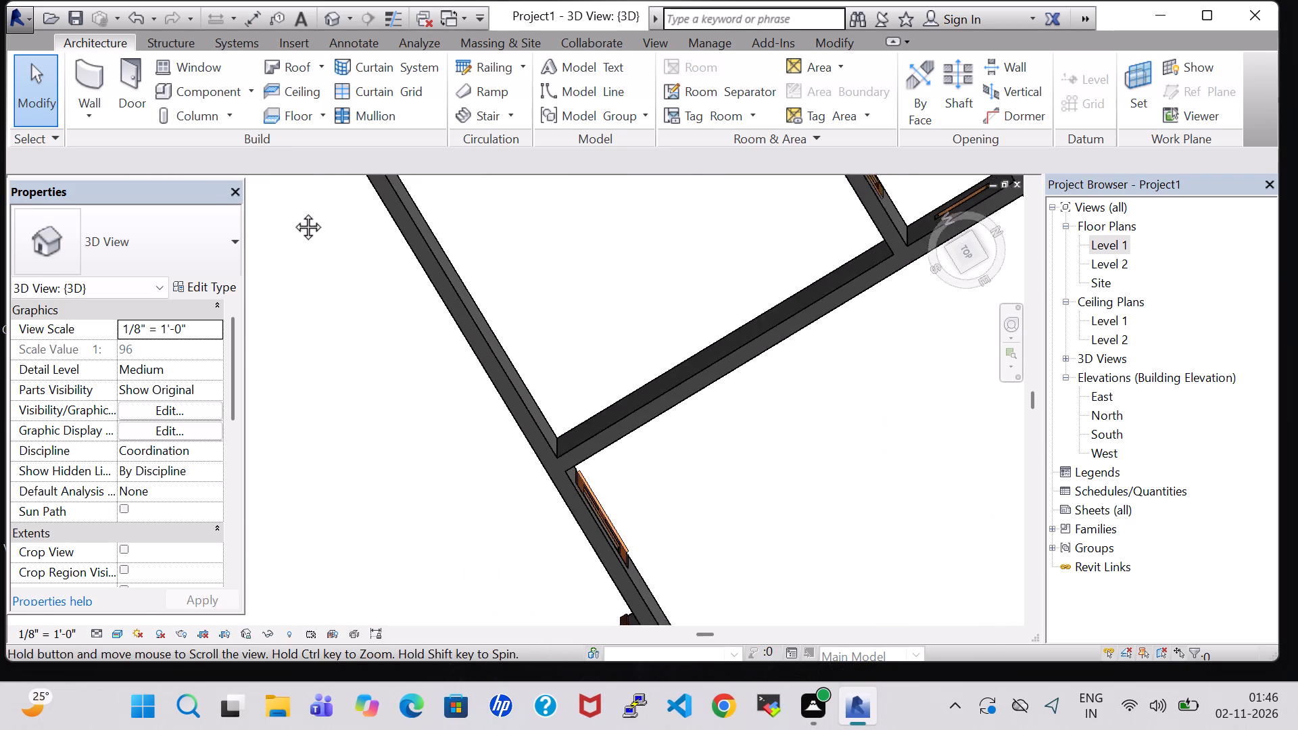
{"action": "middle_click_drag", "start_coordinate": [293, 212], "coordinate": [456, 625]}
{"action": "scroll", "coordinate": [527, 303], "scroll_direction": "down", "scroll_amount": 1}
{"action": "middle_click_drag", "start_coordinate": [521, 287], "coordinate": [611, 324]}
{"action": "middle_click_drag", "start_coordinate": [244, 176], "coordinate": [247, 176]}
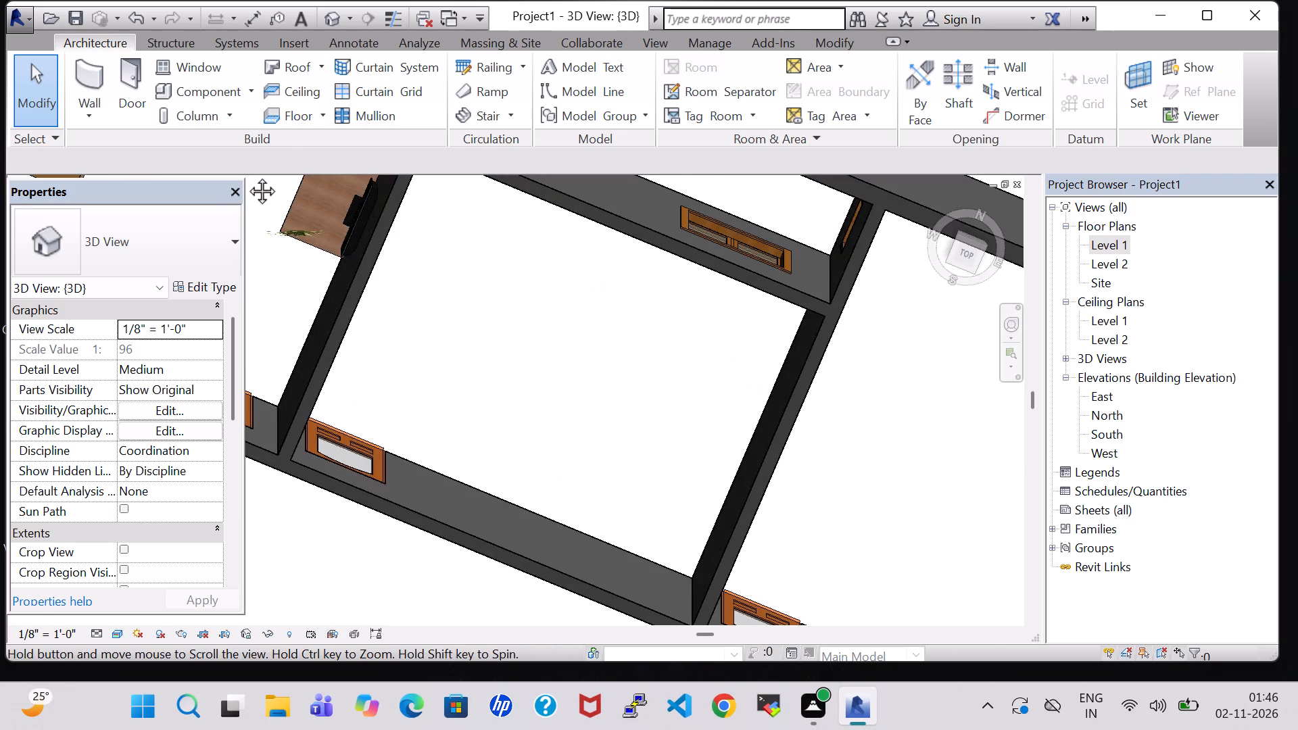
{"action": "middle_click_drag", "start_coordinate": [247, 176], "coordinate": [443, 506]}
{"action": "middle_click_drag", "start_coordinate": [388, 437], "coordinate": [419, 292]}
{"action": "scroll", "coordinate": [381, 399], "scroll_direction": "up", "scroll_amount": 1, "text": "shift"}
{"action": "middle_click_drag", "start_coordinate": [362, 447], "coordinate": [394, 438]}
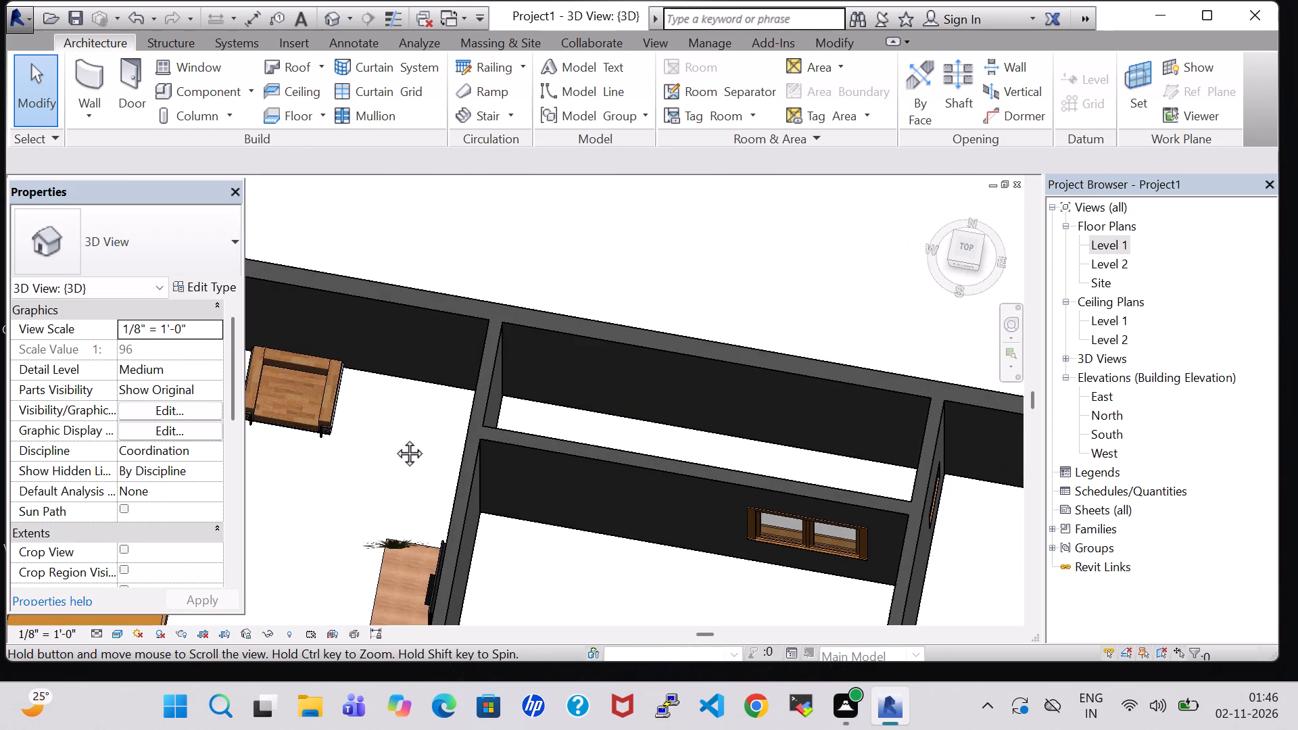
{"action": "middle_click_drag", "start_coordinate": [394, 438], "coordinate": [718, 260]}
{"action": "scroll", "coordinate": [590, 339], "scroll_direction": "up", "scroll_amount": 4}
{"action": "middle_click_drag", "start_coordinate": [598, 322], "coordinate": [635, 595]}
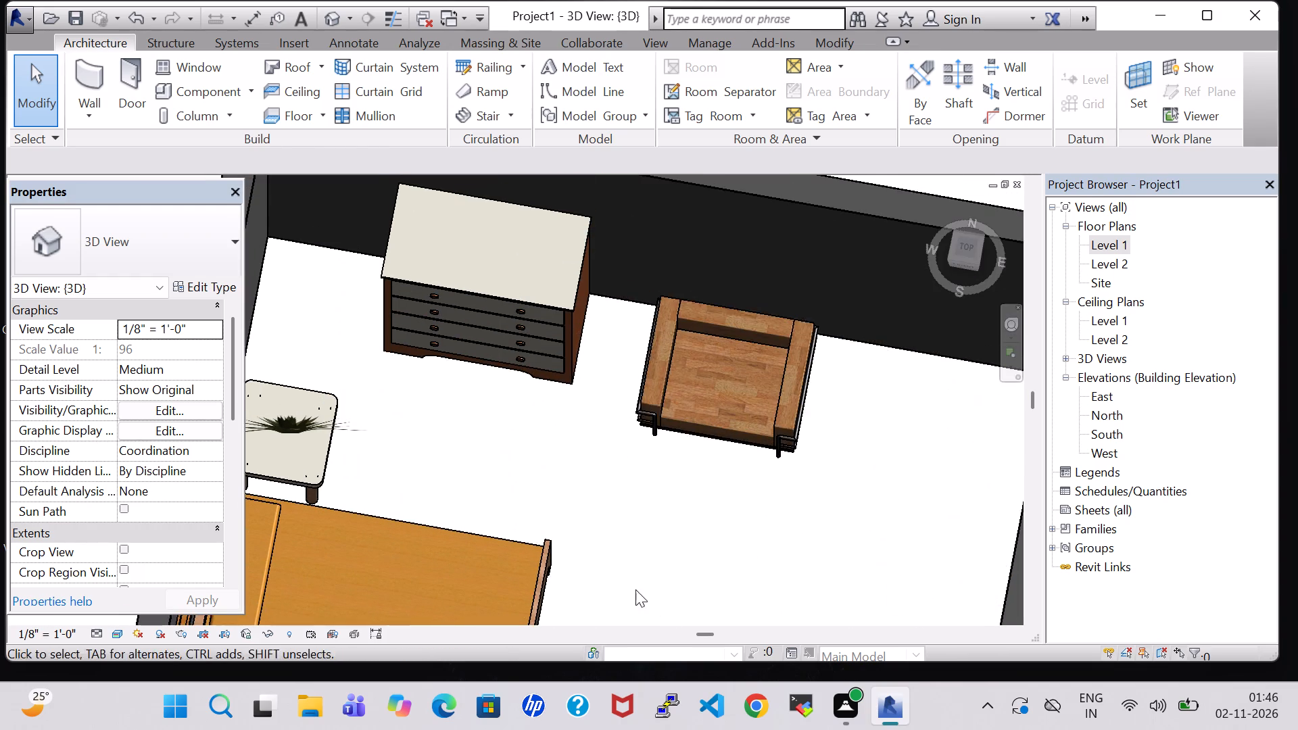
{"action": "middle_click_drag", "start_coordinate": [707, 530], "coordinate": [711, 401], "text": "shift"}
{"action": "middle_click_drag", "start_coordinate": [709, 479], "coordinate": [713, 324]}
{"action": "scroll", "coordinate": [709, 479], "scroll_direction": "up", "scroll_amount": 1}
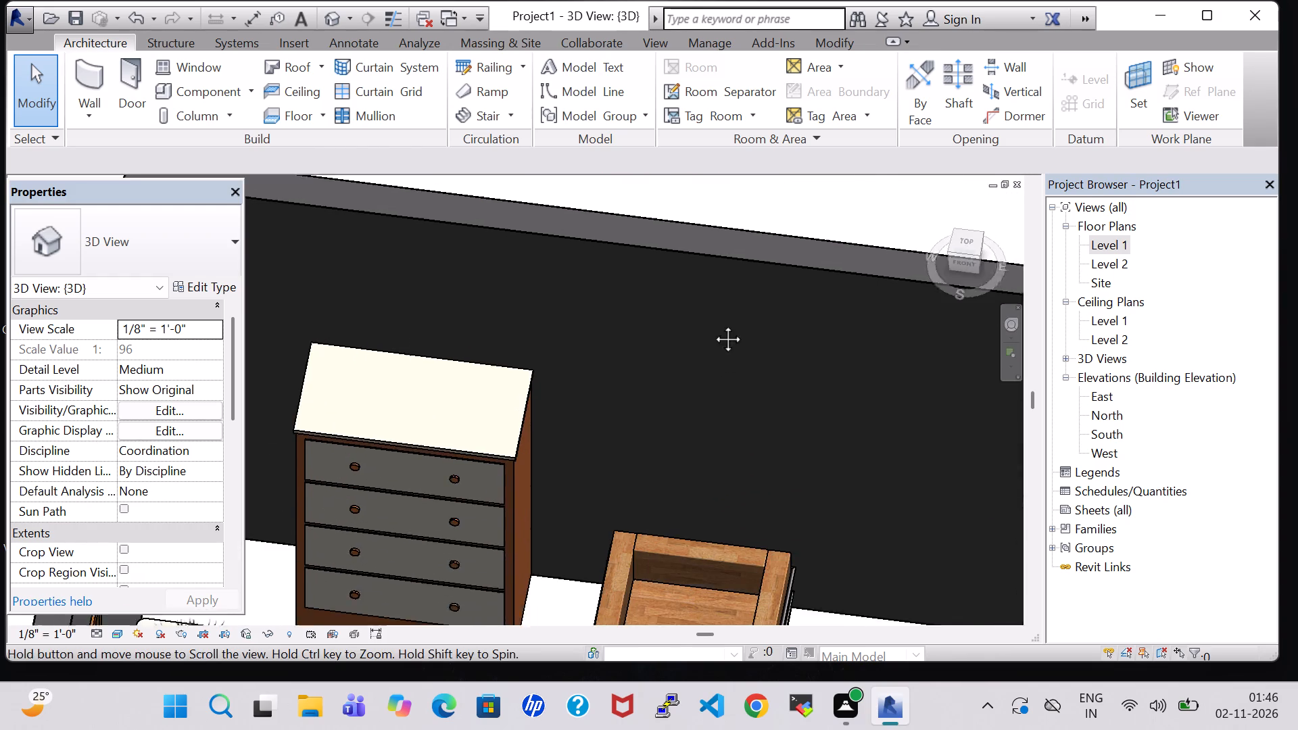
{"action": "middle_click_drag", "start_coordinate": [713, 324], "coordinate": [744, 276]}
{"action": "middle_click_drag", "start_coordinate": [663, 341], "coordinate": [684, 455]}
{"action": "scroll", "coordinate": [569, 429], "scroll_direction": "down", "scroll_amount": 2}
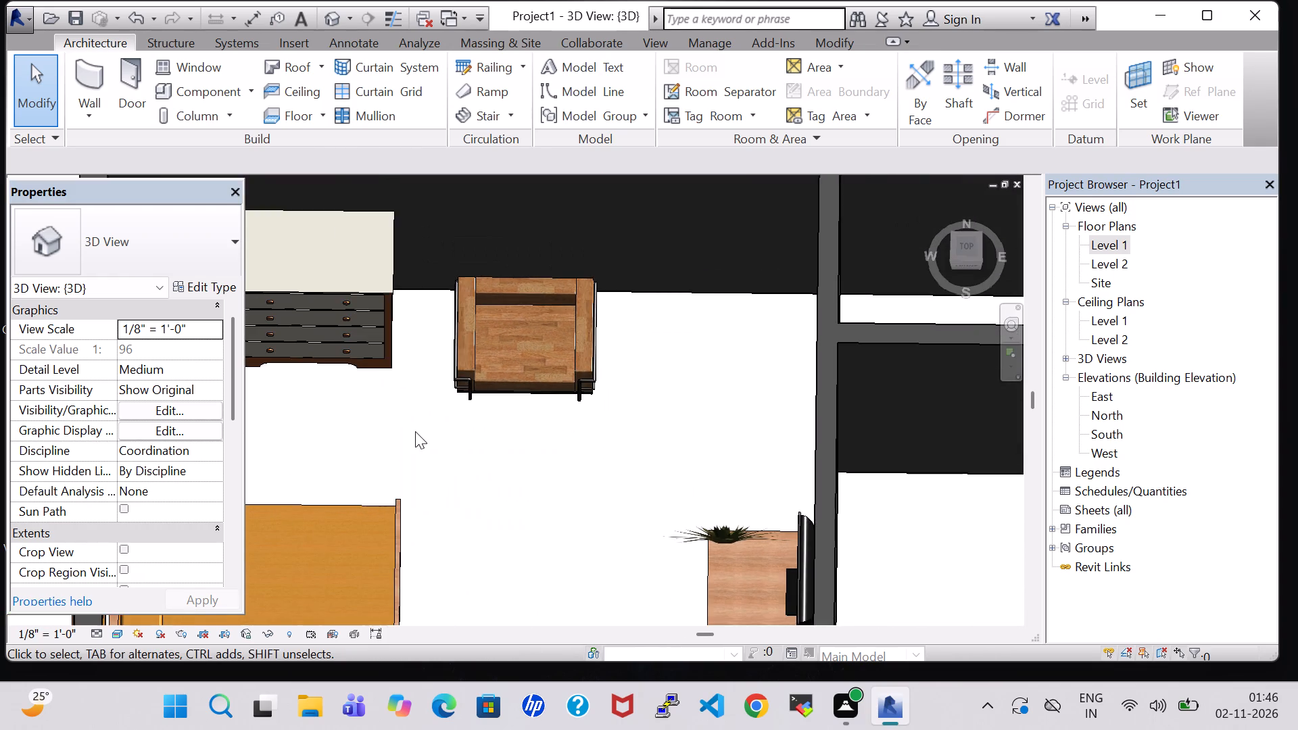
{"action": "middle_click_drag", "start_coordinate": [415, 431], "coordinate": [476, 522]}
{"action": "middle_click_drag", "start_coordinate": [311, 520], "coordinate": [686, 326]}
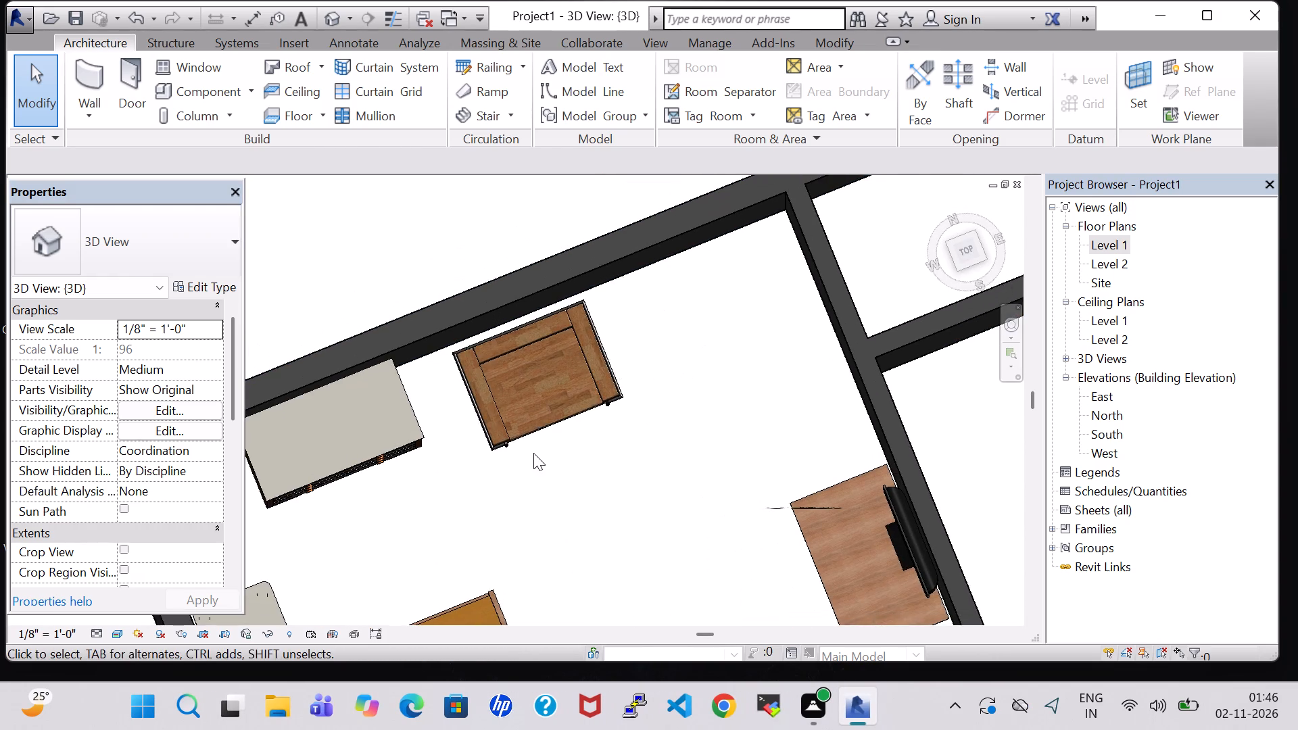
{"action": "scroll", "coordinate": [533, 454], "scroll_direction": "down", "scroll_amount": 5}
{"action": "middle_click_drag", "start_coordinate": [578, 468], "coordinate": [539, 488]}
{"action": "middle_click_drag", "start_coordinate": [642, 479], "coordinate": [458, 470]}
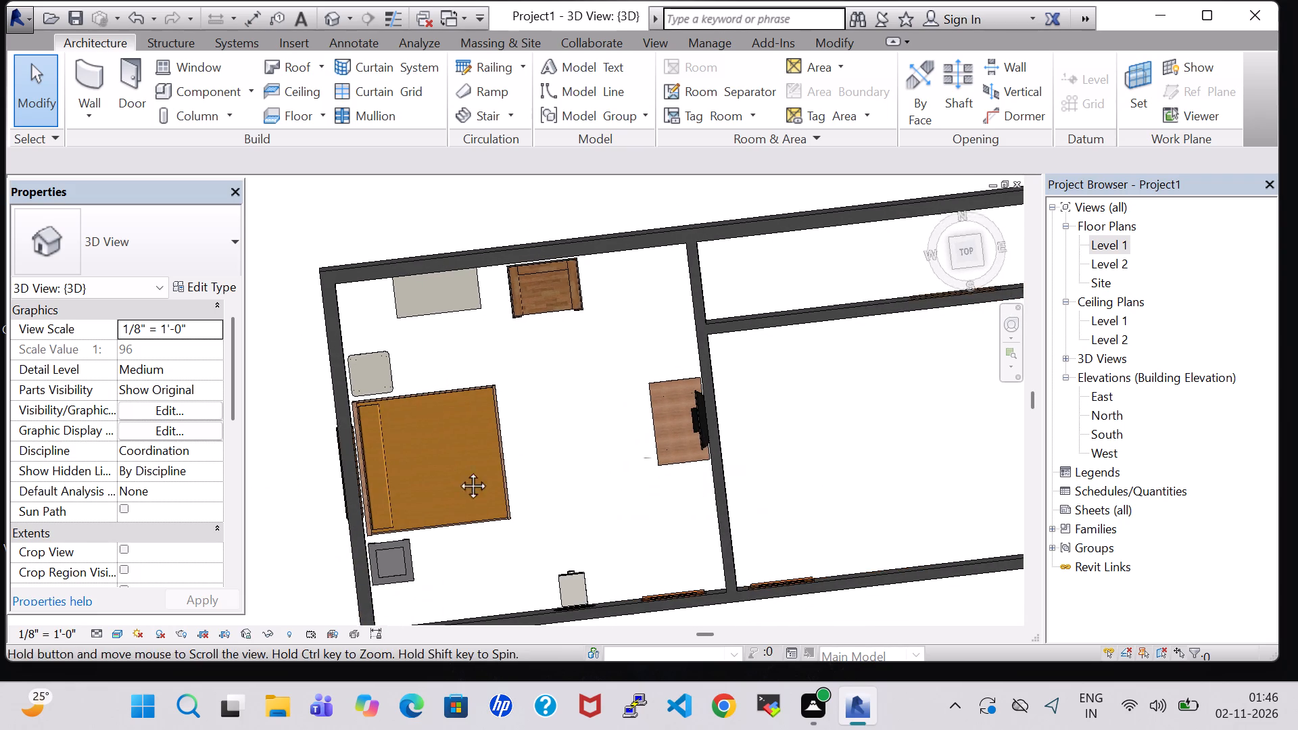
{"action": "middle_click_drag", "start_coordinate": [458, 470], "coordinate": [443, 467]}
{"action": "scroll", "coordinate": [447, 448], "scroll_direction": "down", "scroll_amount": 4}
{"action": "middle_click_drag", "start_coordinate": [649, 466], "coordinate": [610, 466]}
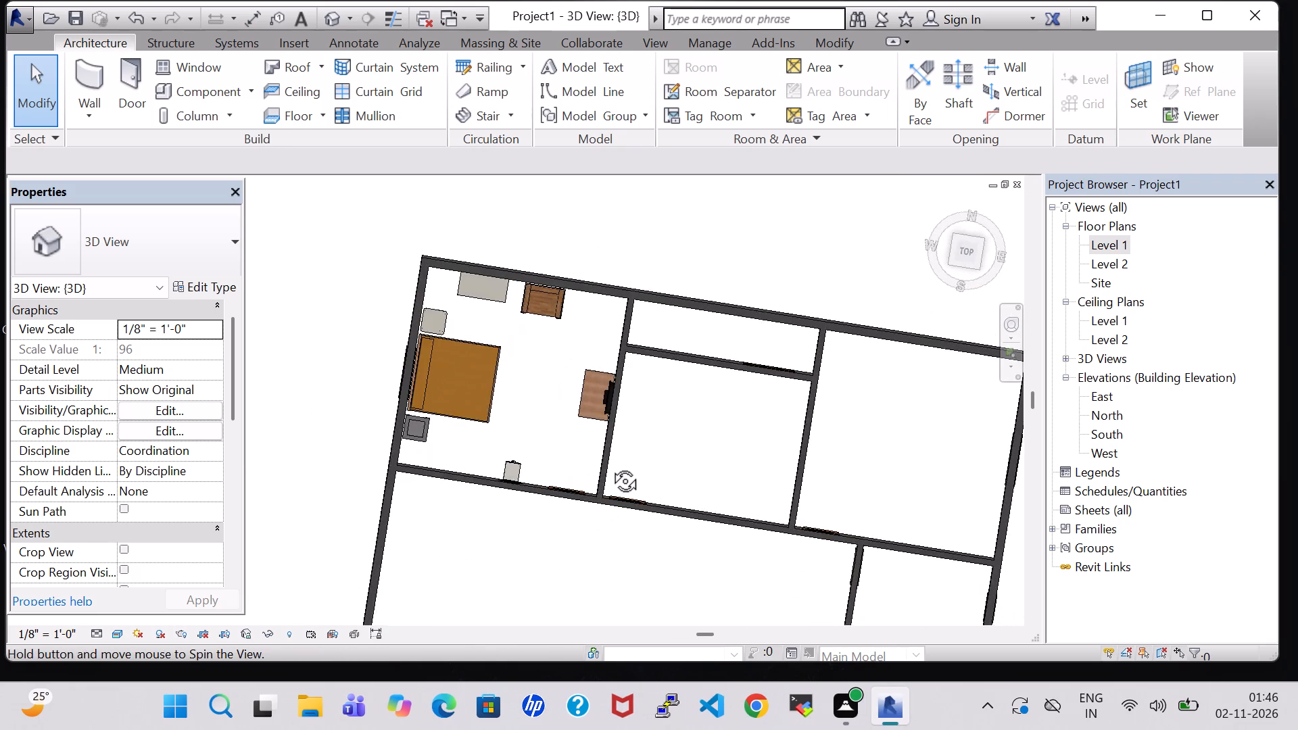
{"action": "middle_click_drag", "start_coordinate": [610, 466], "coordinate": [635, 466]}
{"action": "middle_click_drag", "start_coordinate": [635, 466], "coordinate": [582, 410]}
{"action": "middle_click_drag", "start_coordinate": [581, 406], "coordinate": [579, 394]}
{"action": "middle_click", "coordinate": [577, 389]}
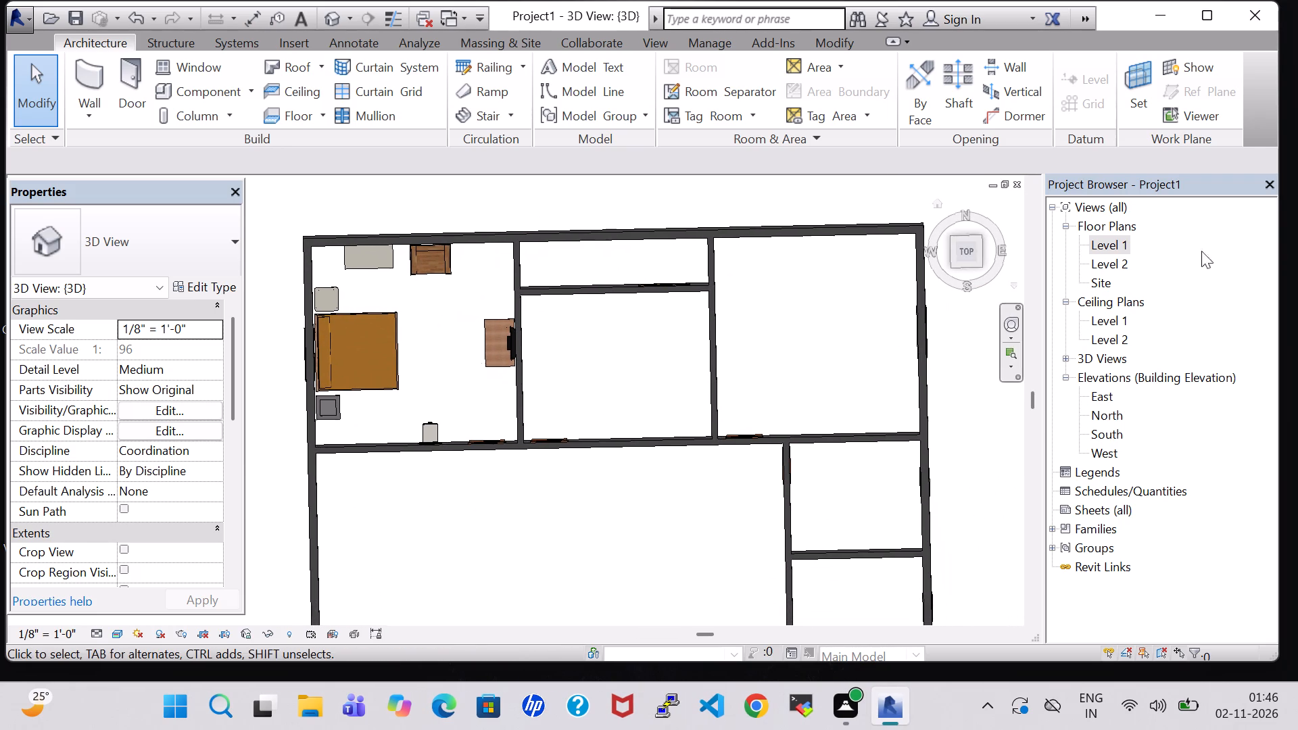
In the Level 1 floor plan, place a Bed-Shaker King 78" x 83" in the northeast bedroom, headboard facing the east wall's window.
{"action": "double_click", "coordinate": [1105, 245]}
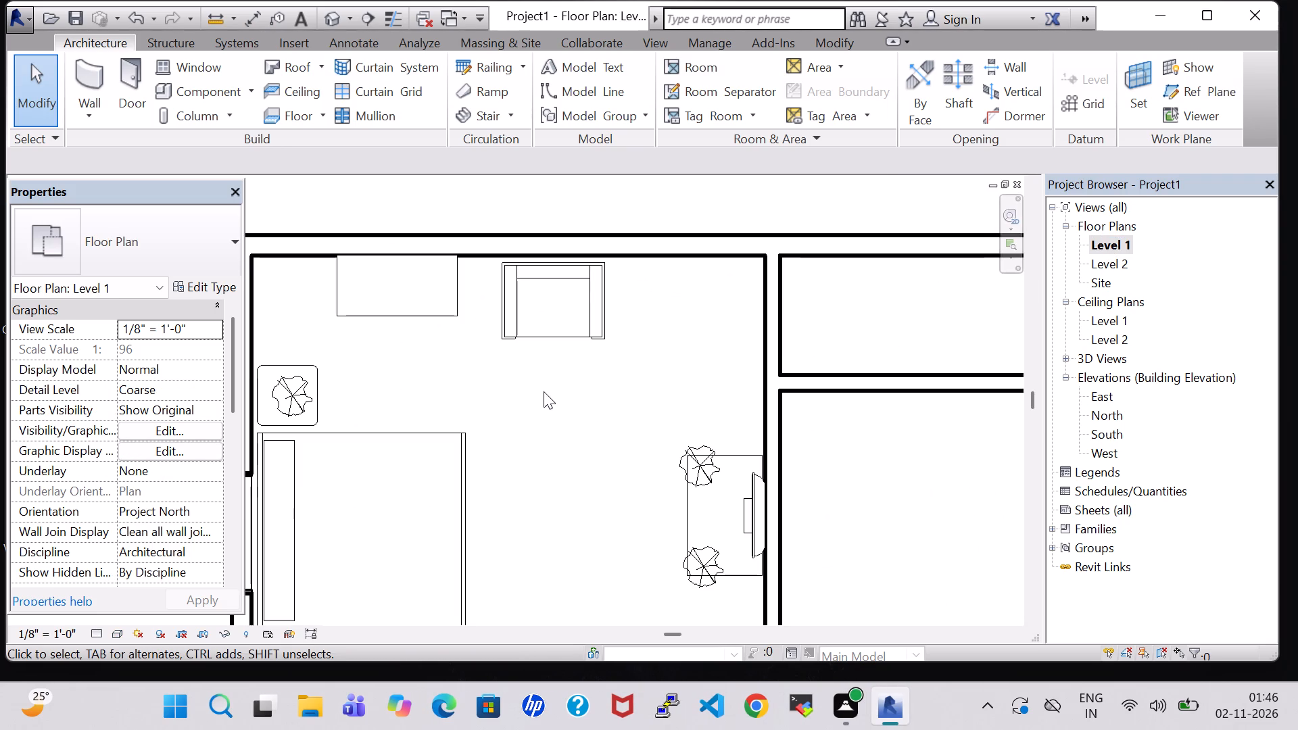
{"action": "scroll", "coordinate": [544, 391], "scroll_direction": "down", "scroll_amount": 6}
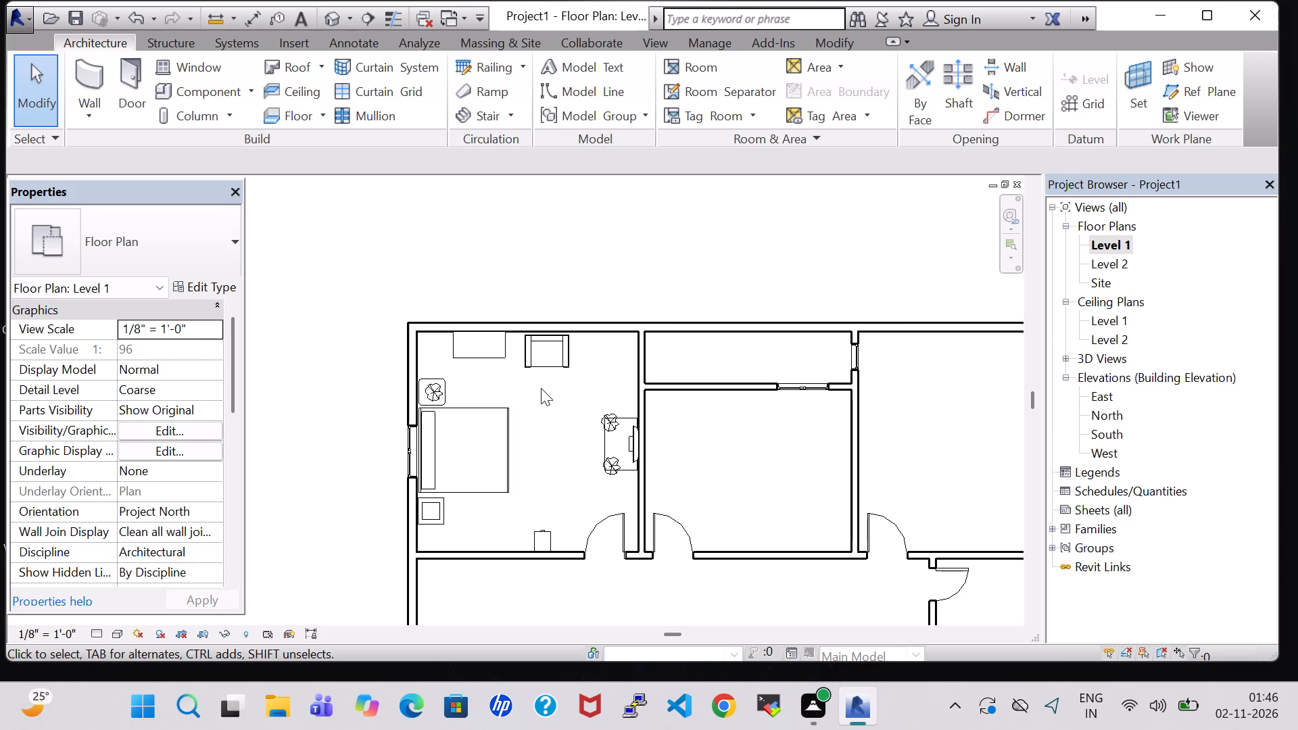
{"action": "left_click", "coordinate": [485, 408]}
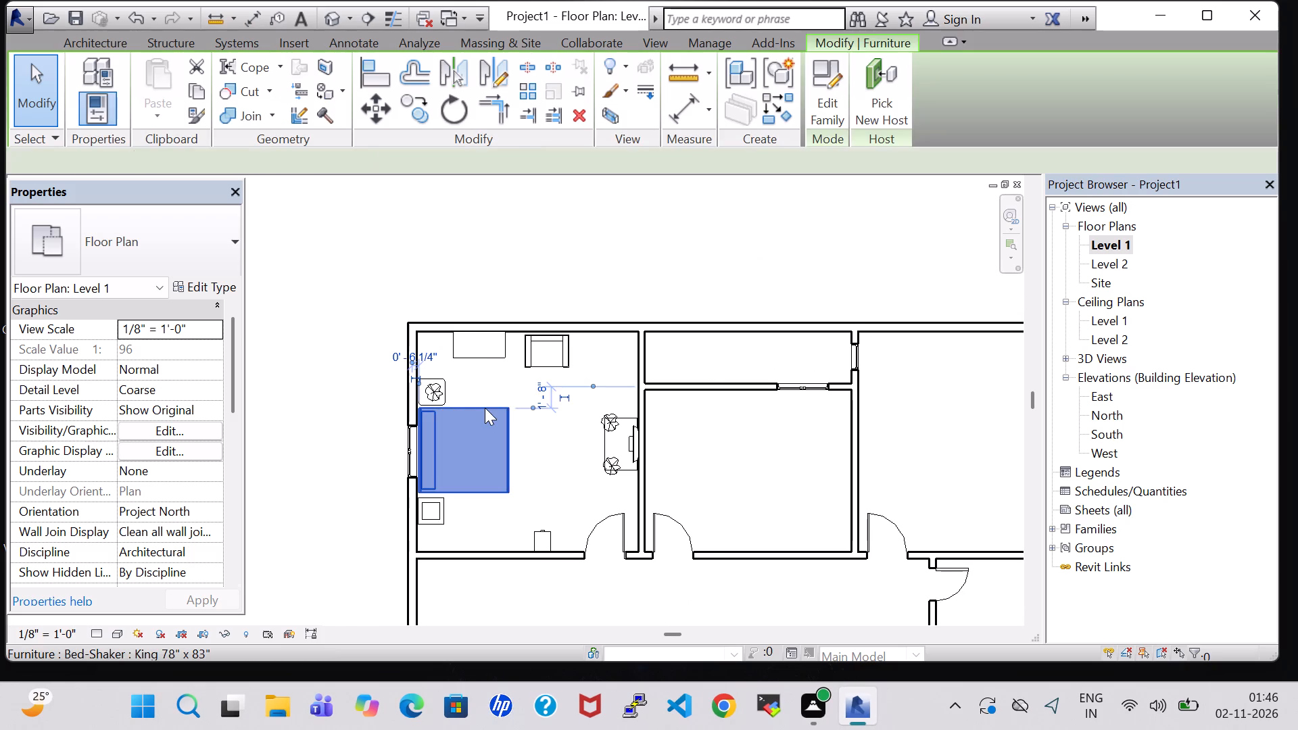
{"action": "right_click", "coordinate": [485, 408]}
{"action": "left_click", "coordinate": [617, 354]}
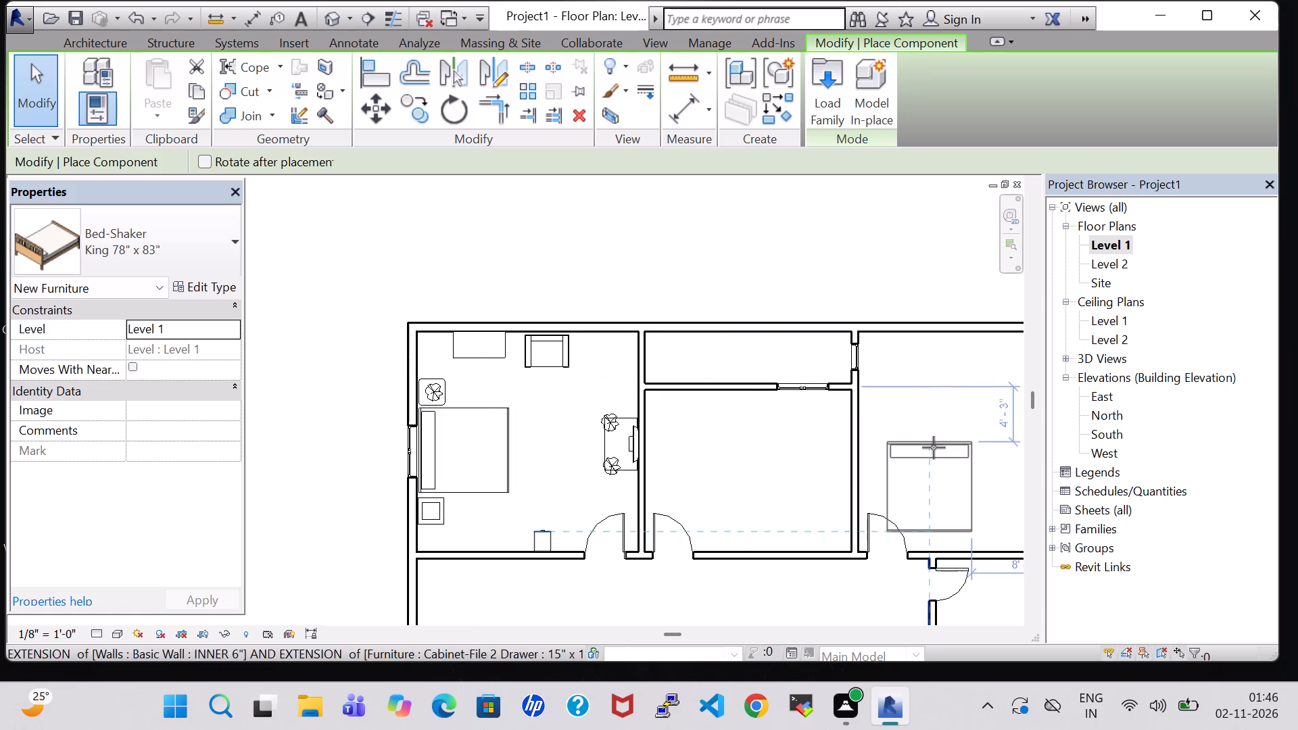
{"action": "key", "text": "space"}
{"action": "key", "text": "space"}
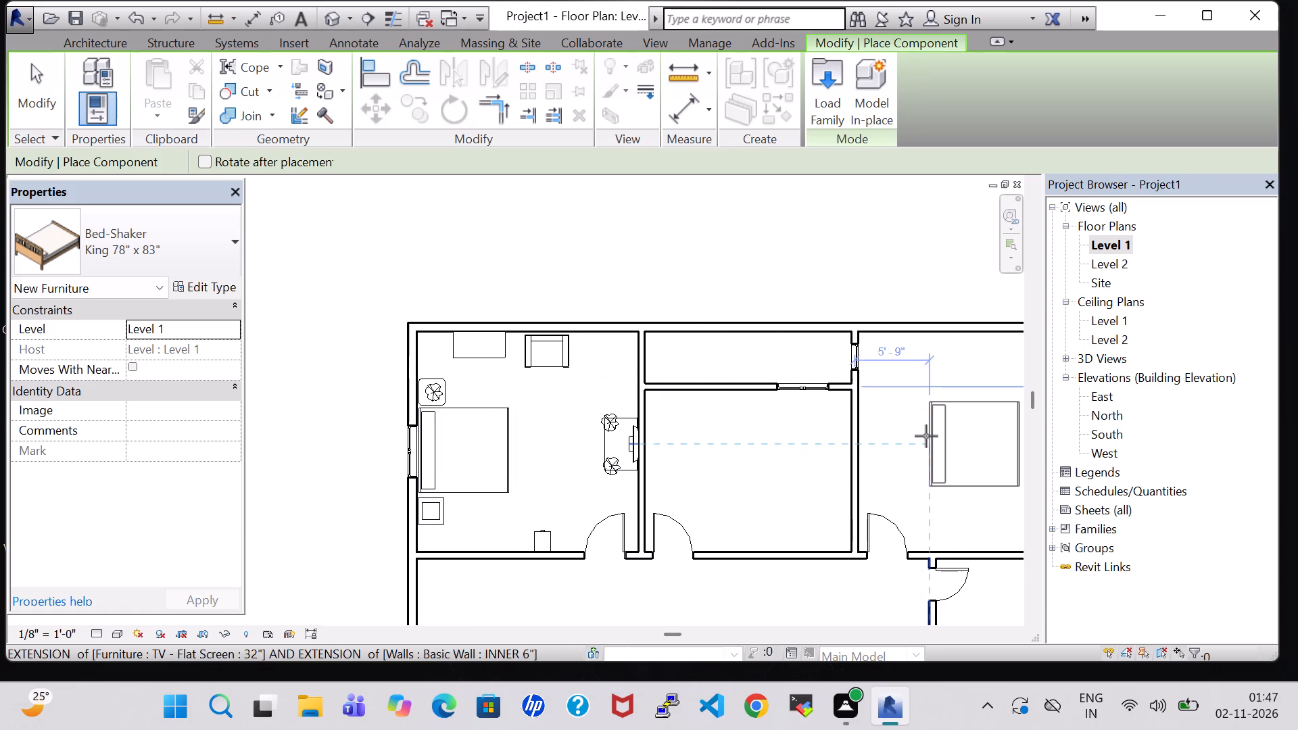
{"action": "key", "text": "space"}
{"action": "key", "text": "space"}
{"action": "key", "text": "space"}
{"action": "middle_click_drag", "start_coordinate": [926, 436], "coordinate": [719, 458]}
{"action": "scroll", "coordinate": [850, 466], "scroll_direction": "up", "scroll_amount": 7}
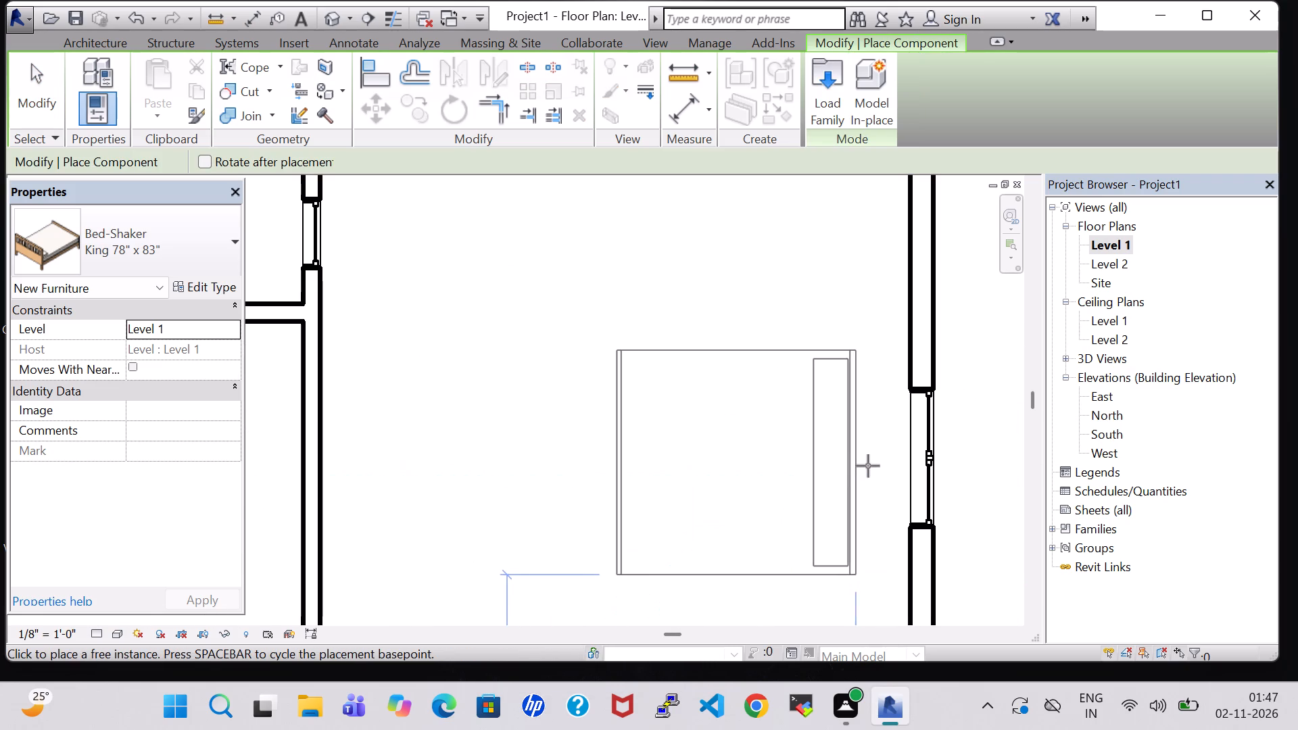
{"action": "left_click", "coordinate": [894, 462]}
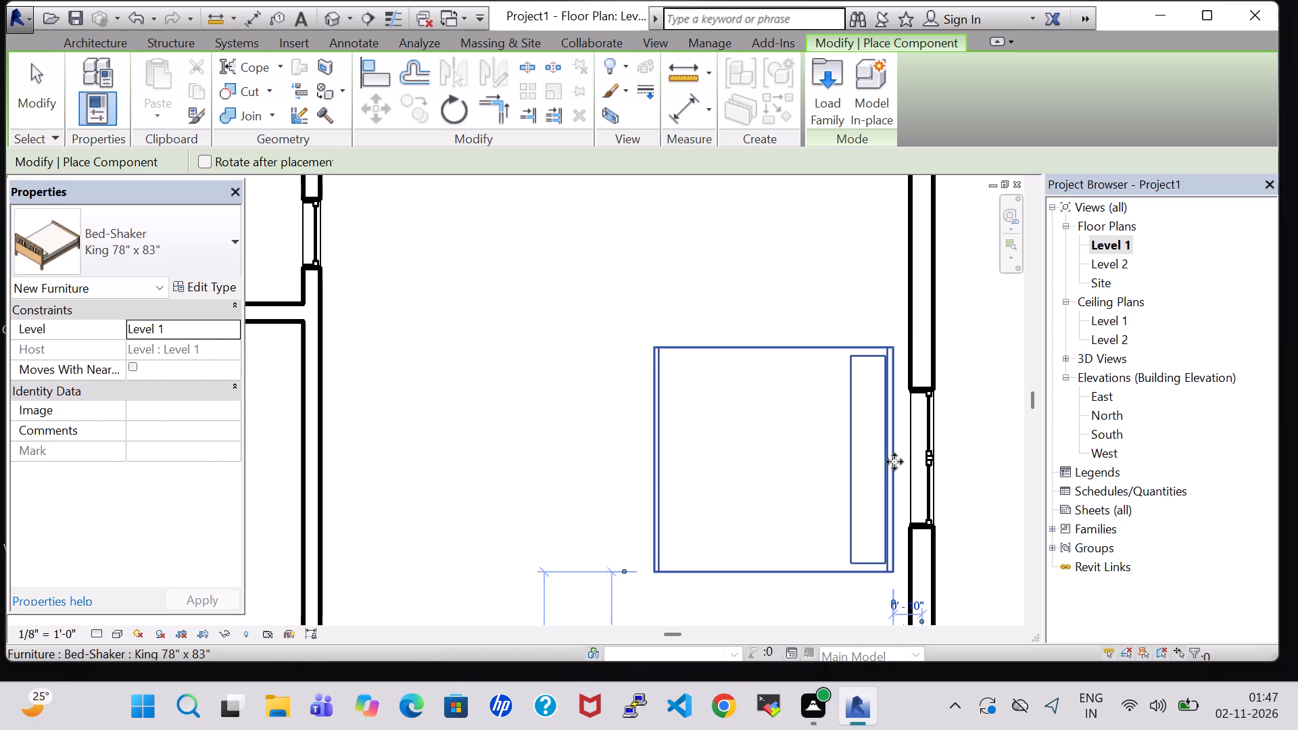
{"action": "key", "text": "Escape"}
{"action": "key", "text": "Escape"}
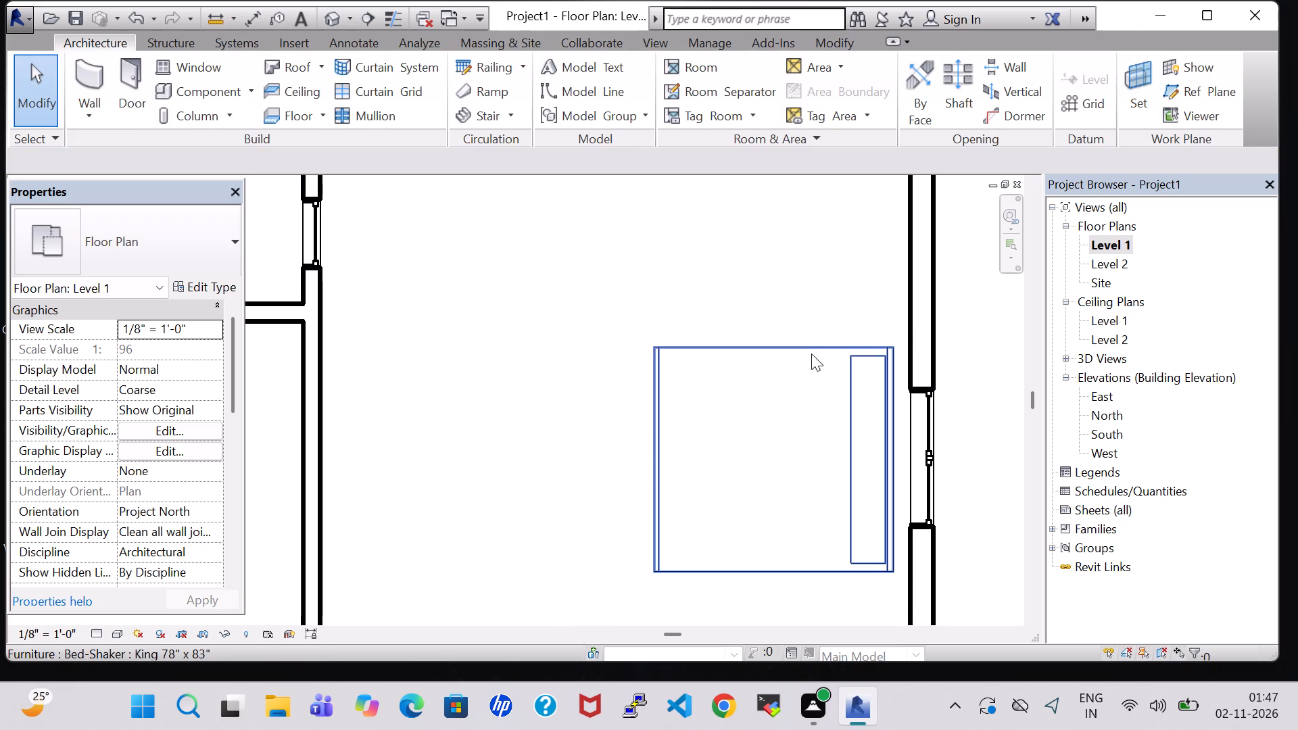
Nudge the northeast bedroom's bed two increments east toward the window wall.
{"action": "left_click", "coordinate": [809, 350]}
{"action": "key", "text": "Right"}
{"action": "key", "text": "Right"}
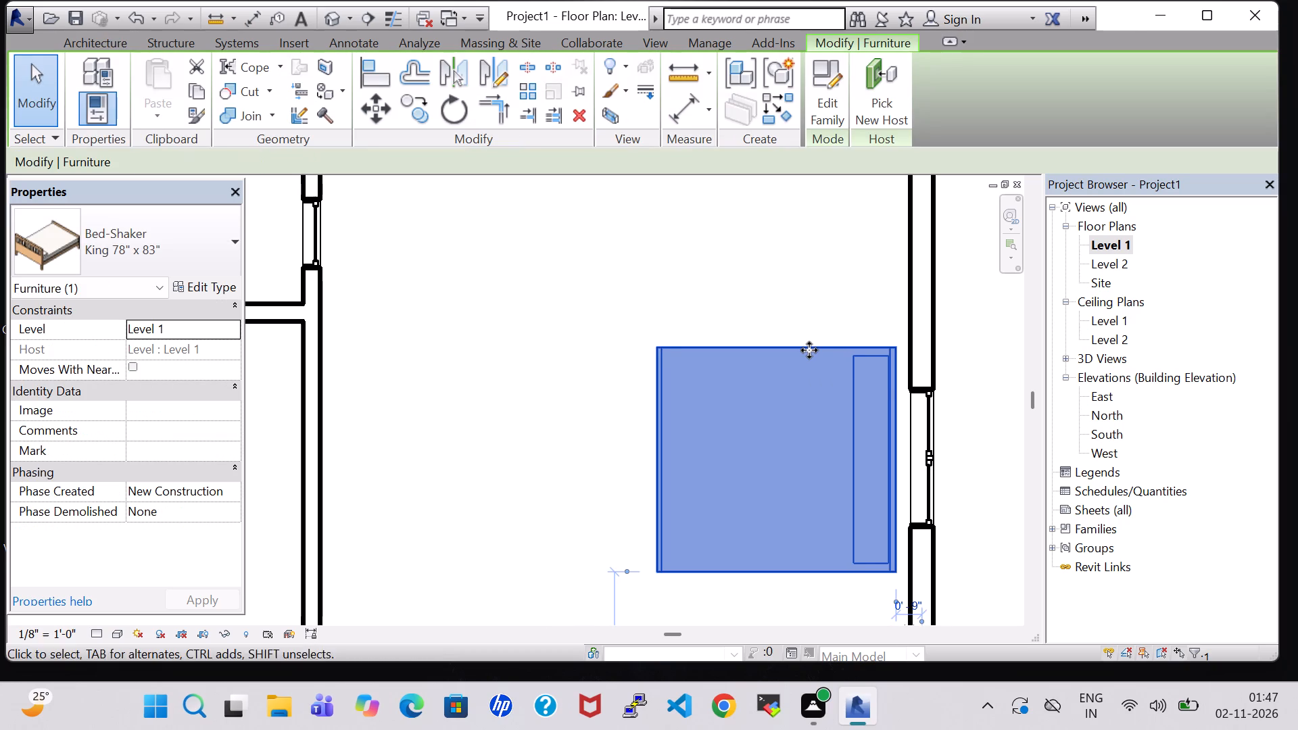
{"action": "left_click", "coordinate": [698, 287]}
Place a Table-Coffee 24" x 24" x 24" matching the northwest bedroom's one just south of the northeast bed's headboard end.
{"action": "scroll", "coordinate": [698, 287], "scroll_direction": "down", "scroll_amount": 5}
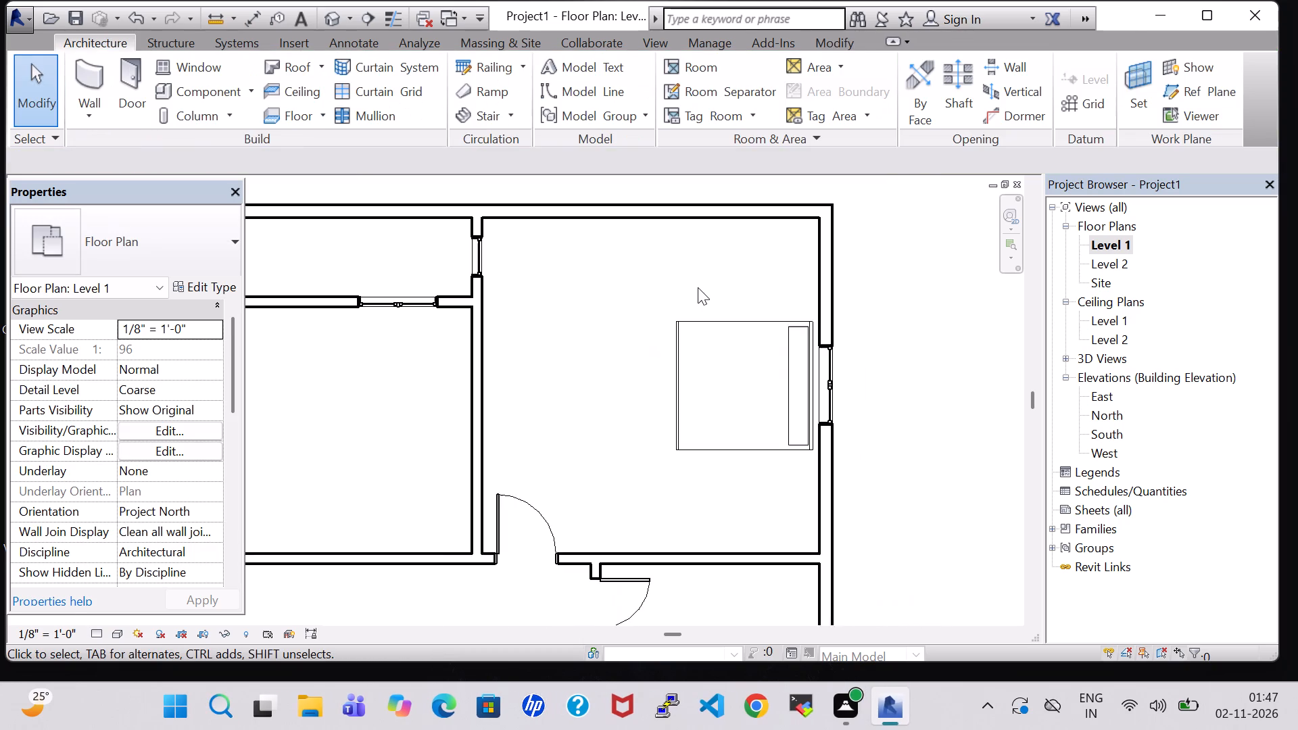
{"action": "scroll", "coordinate": [698, 287], "scroll_direction": "down", "scroll_amount": 5}
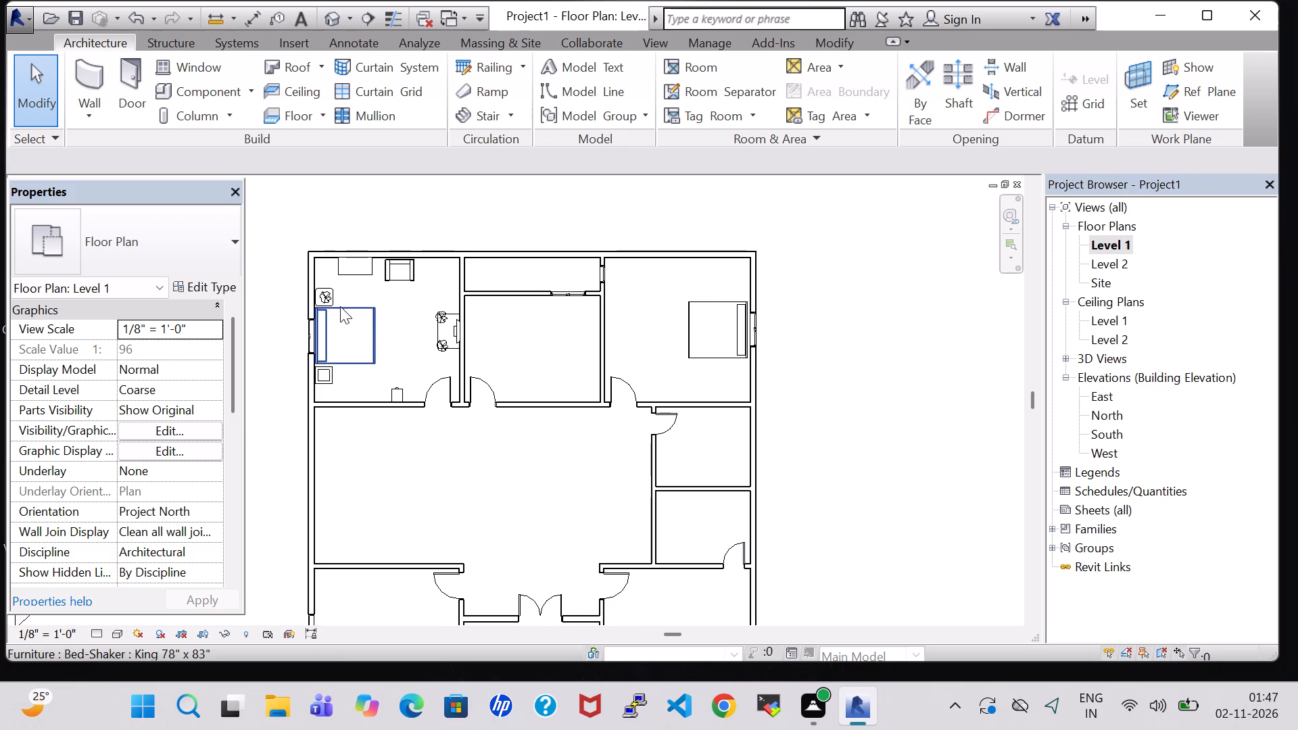
{"action": "left_click", "coordinate": [334, 376]}
{"action": "right_click", "coordinate": [334, 376]}
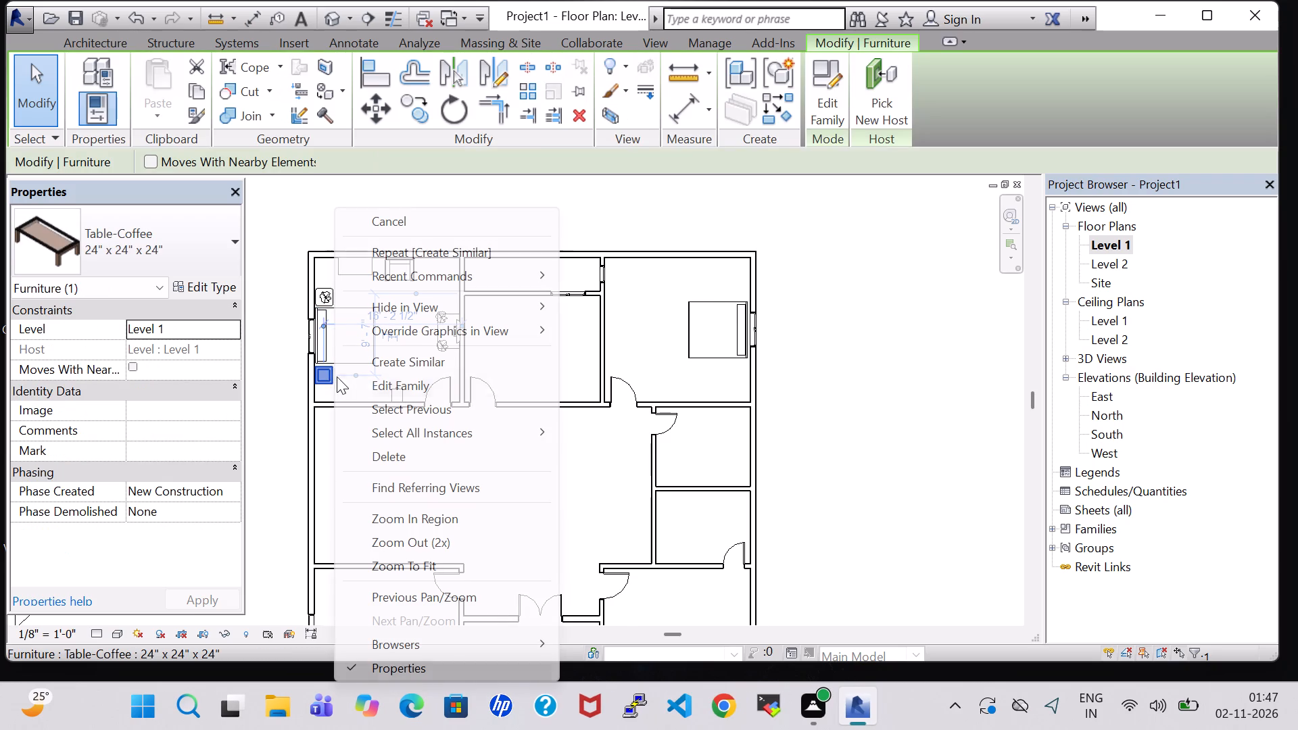
{"action": "left_click", "coordinate": [465, 357]}
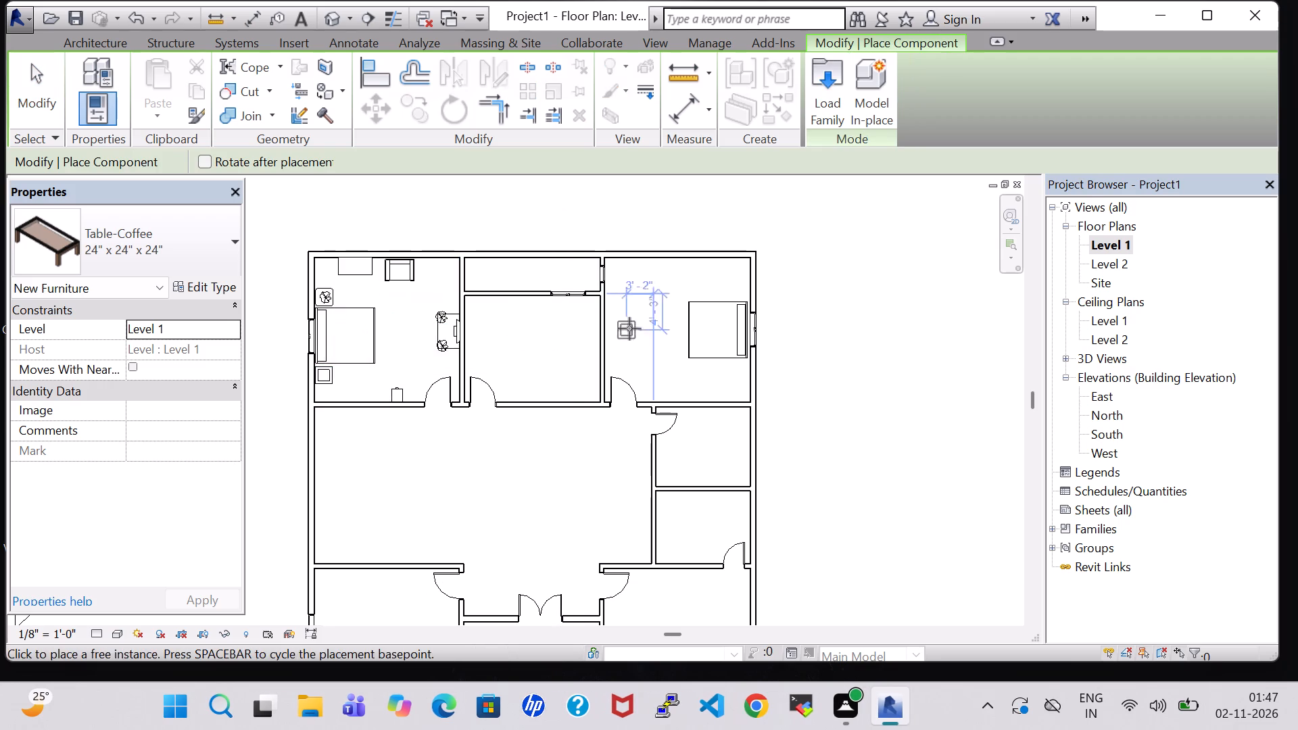
{"action": "scroll", "coordinate": [723, 291], "scroll_direction": "up", "scroll_amount": 6}
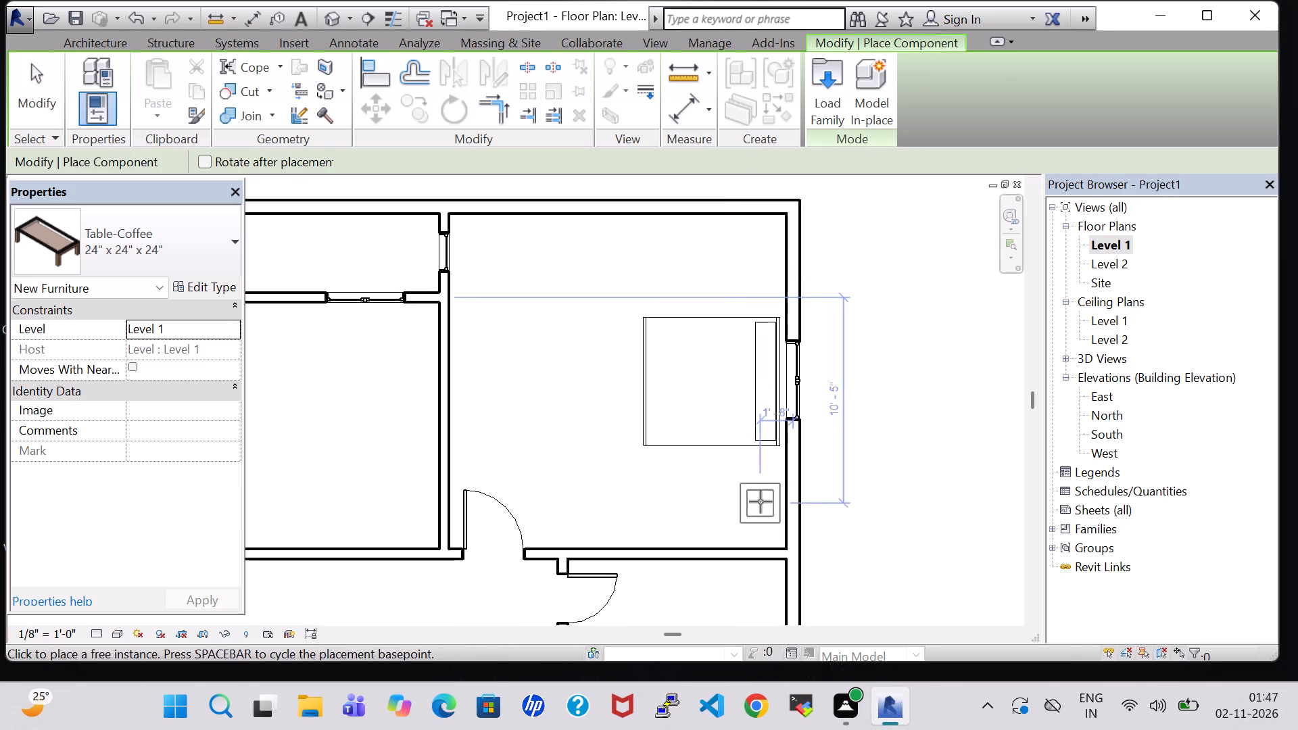
{"action": "left_click", "coordinate": [762, 477]}
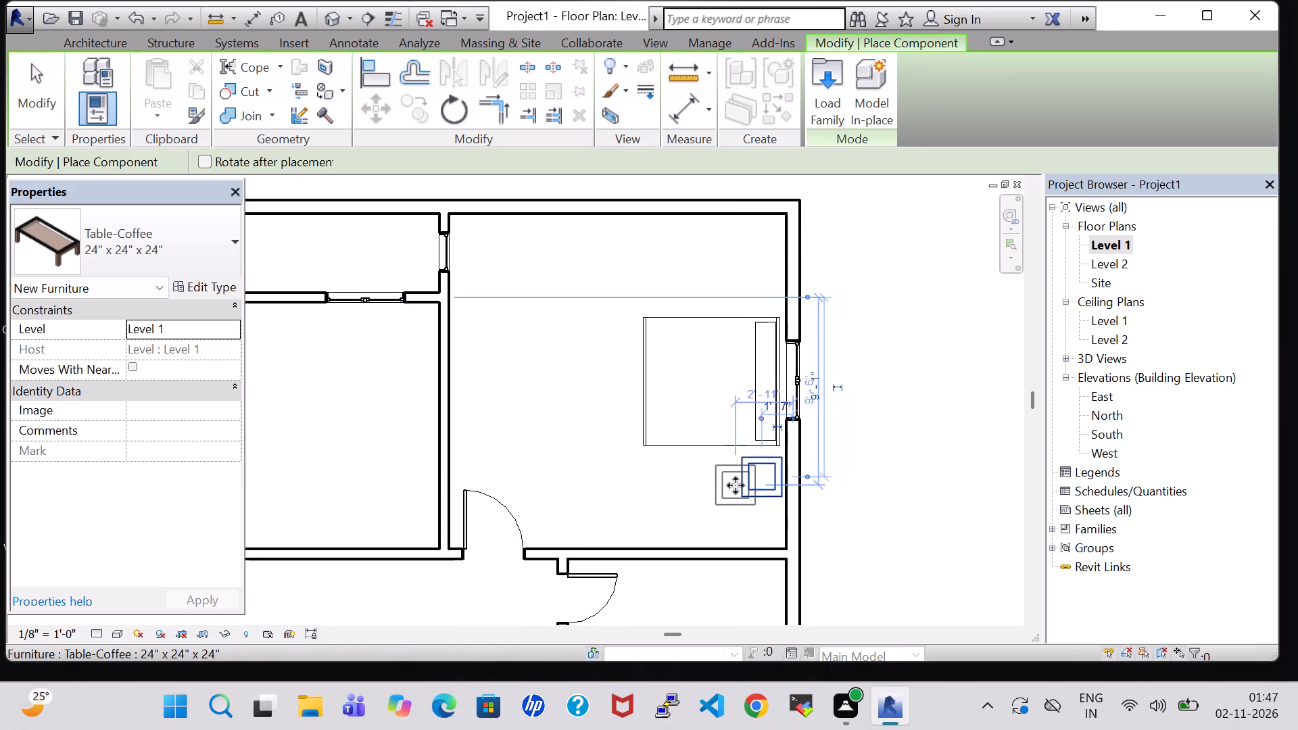
{"action": "key", "text": "Escape"}
{"action": "key", "text": "Escape"}
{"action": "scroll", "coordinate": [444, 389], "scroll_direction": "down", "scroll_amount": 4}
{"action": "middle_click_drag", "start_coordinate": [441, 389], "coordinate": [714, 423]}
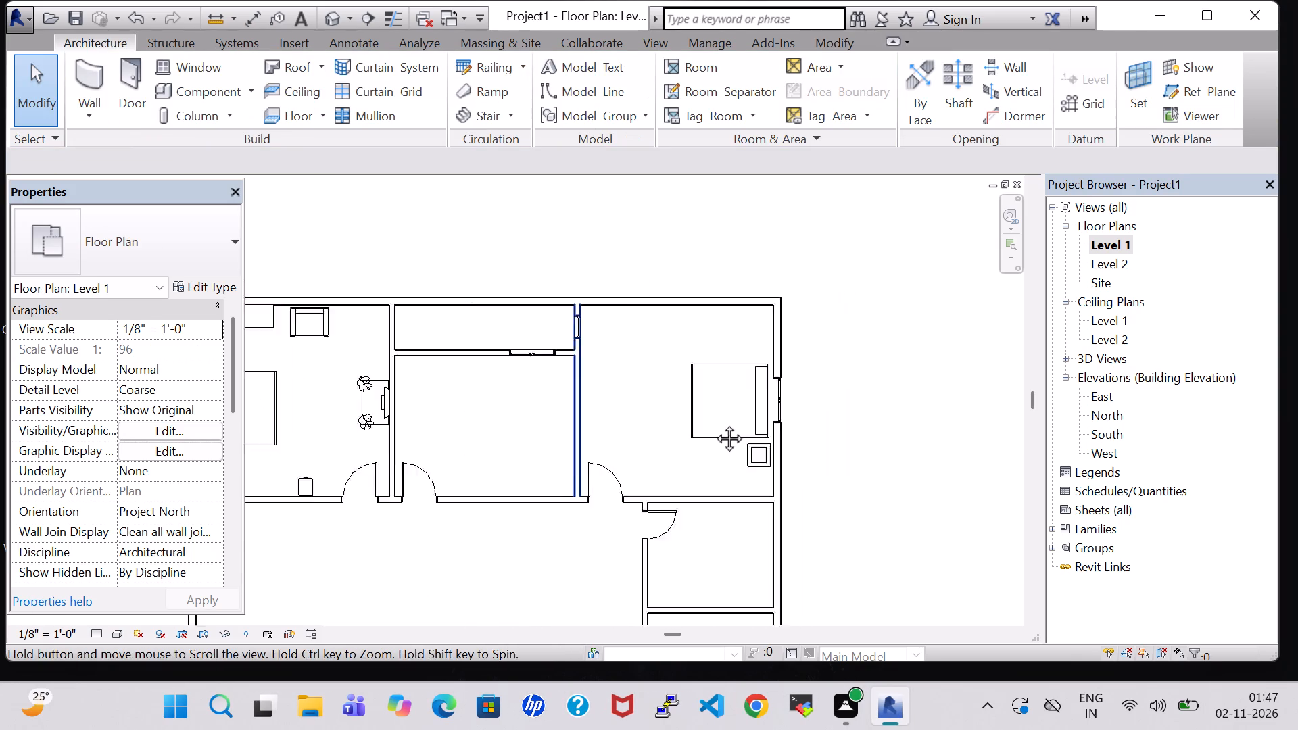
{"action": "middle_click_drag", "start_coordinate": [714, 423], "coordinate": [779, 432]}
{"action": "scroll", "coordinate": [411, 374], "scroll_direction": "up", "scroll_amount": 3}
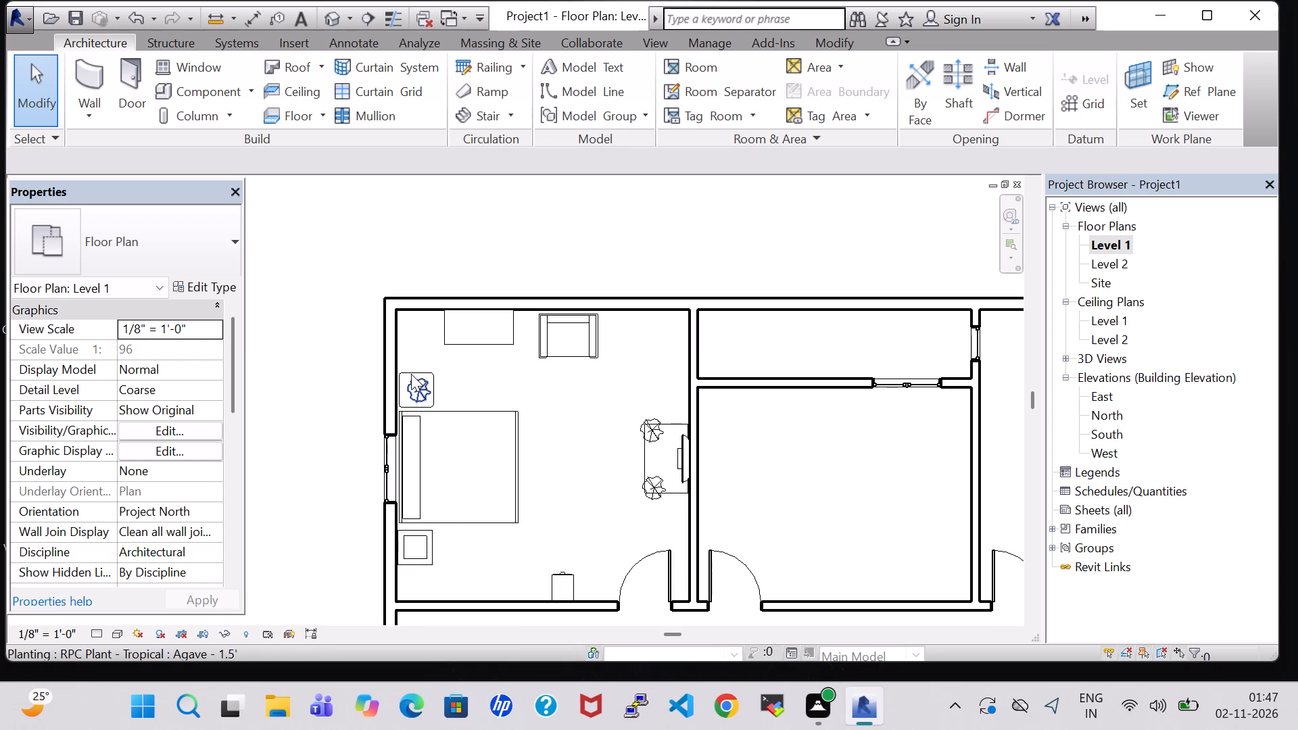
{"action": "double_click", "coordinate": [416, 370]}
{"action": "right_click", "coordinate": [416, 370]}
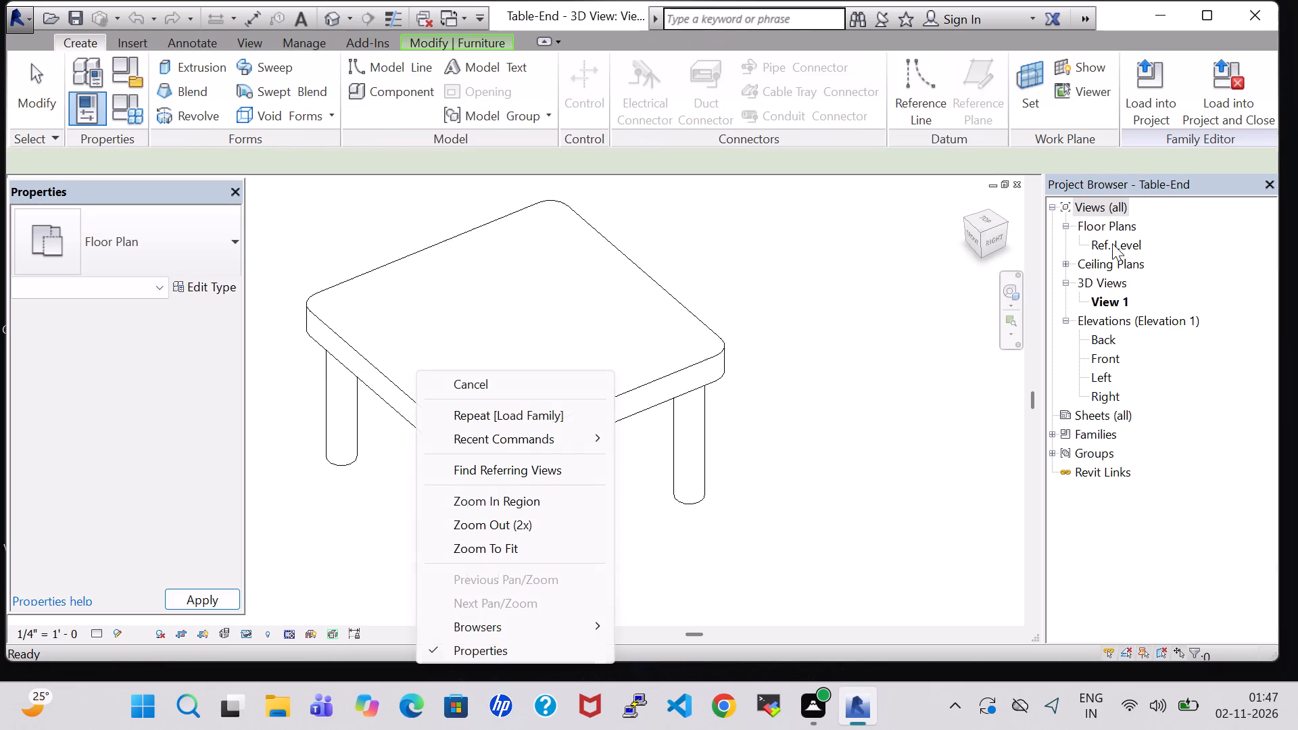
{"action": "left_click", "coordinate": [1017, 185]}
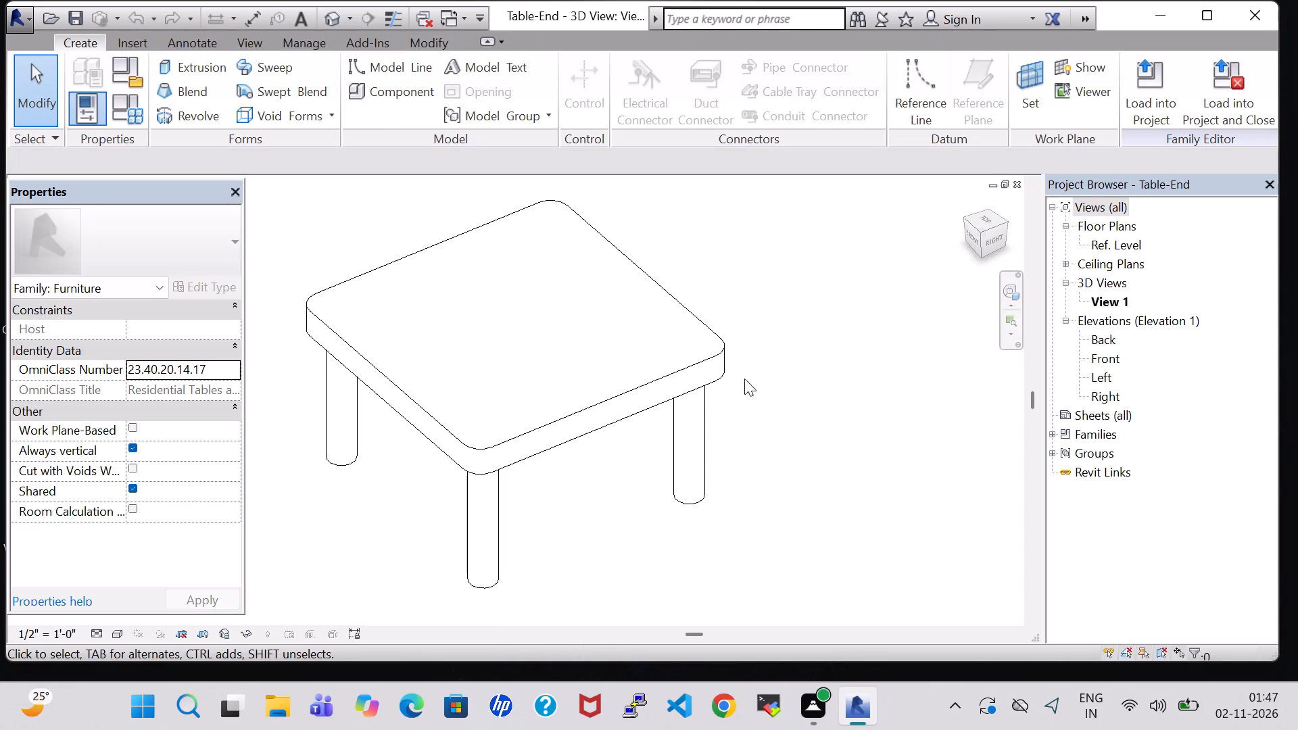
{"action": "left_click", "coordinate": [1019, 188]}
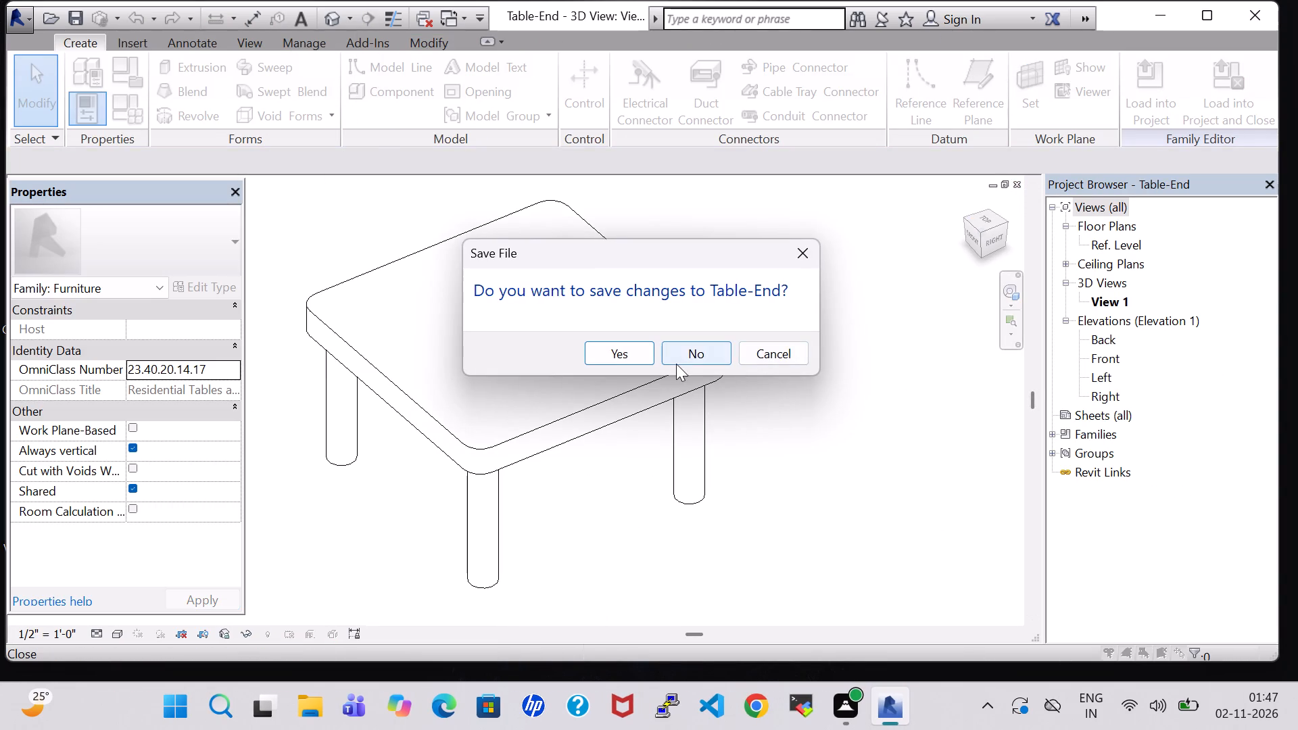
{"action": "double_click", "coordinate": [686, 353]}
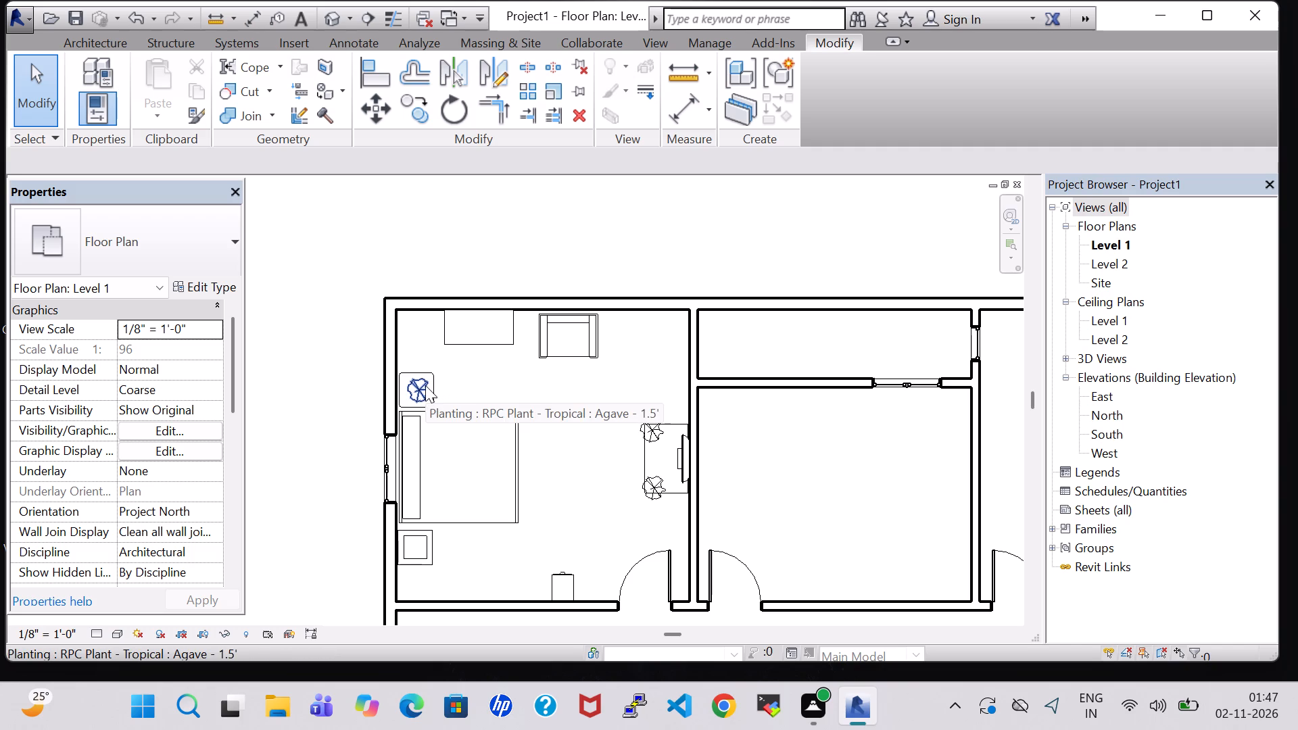
Place a Table-End 24" x 24" matching the northwest bedroom's one just north of the northeast bed's headboard end.
{"action": "scroll", "coordinate": [426, 372], "scroll_direction": "up", "scroll_amount": 4}
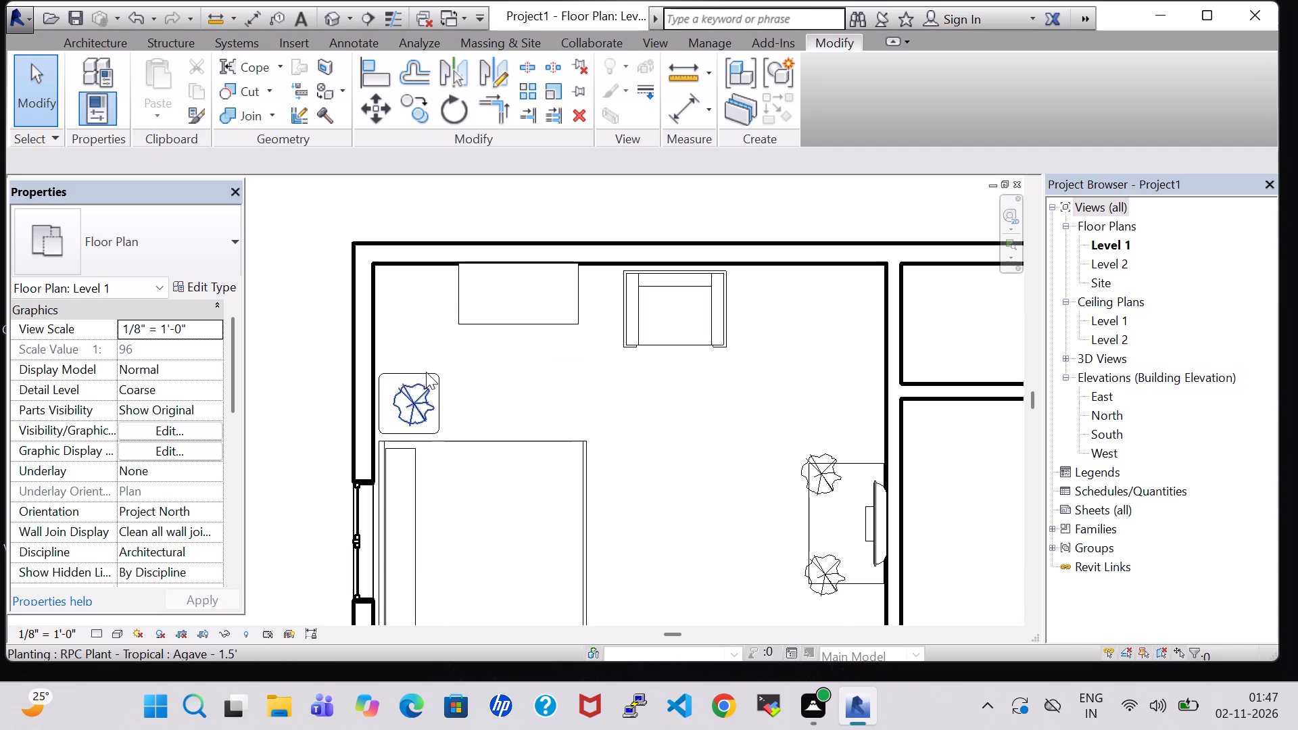
{"action": "left_click", "coordinate": [430, 372]}
{"action": "right_click", "coordinate": [430, 372]}
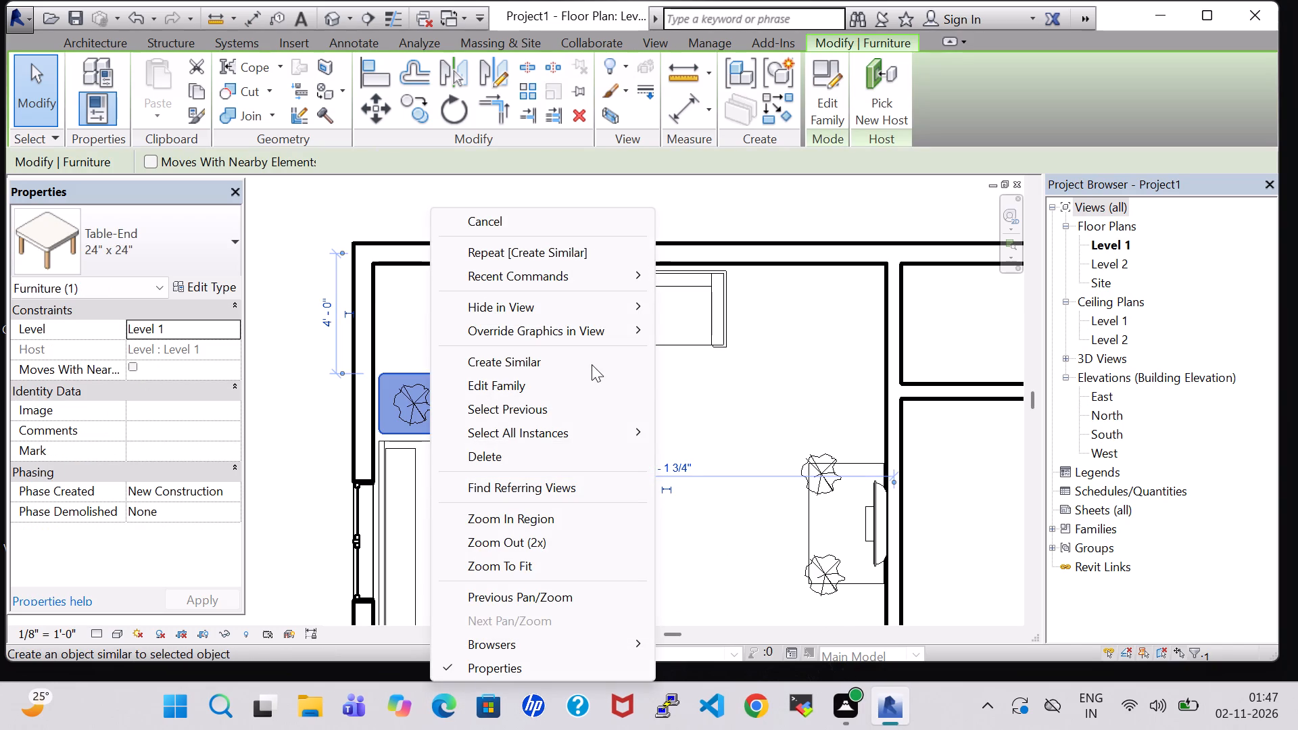
{"action": "left_click", "coordinate": [544, 362]}
{"action": "scroll", "coordinate": [825, 425], "scroll_direction": "down", "scroll_amount": 2}
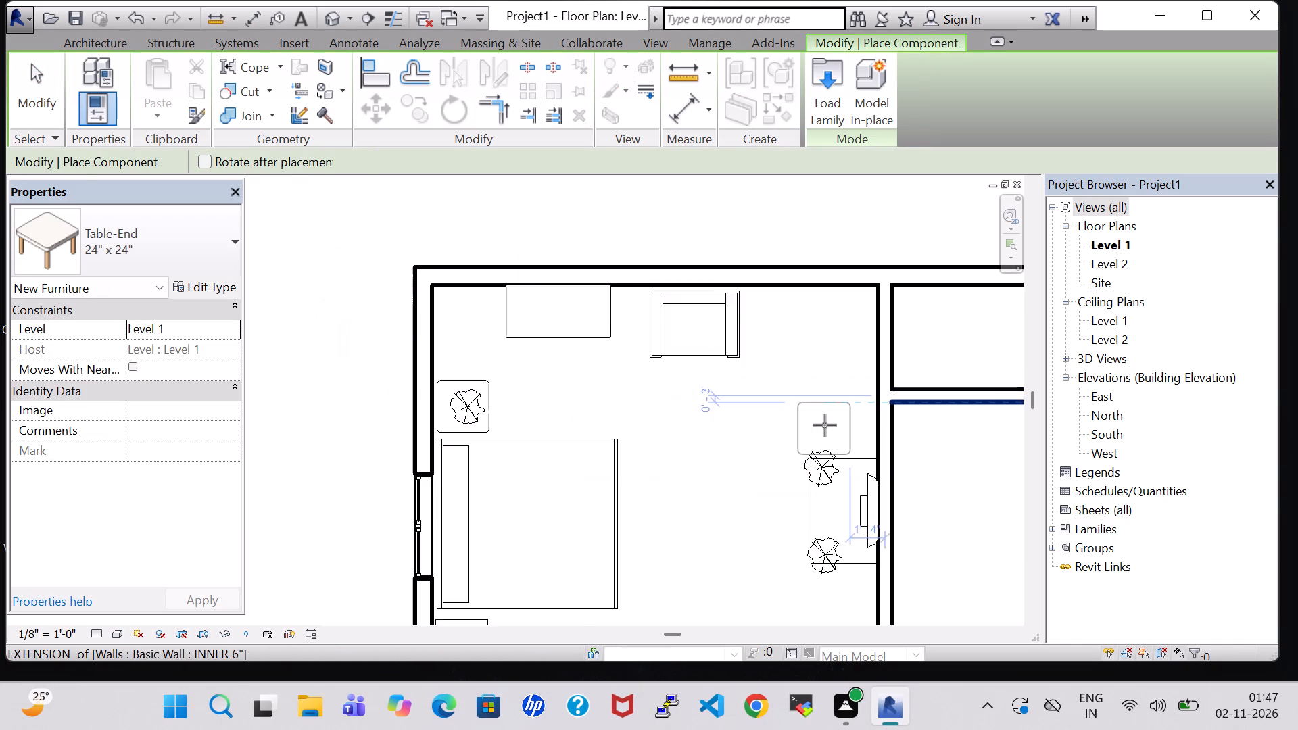
{"action": "scroll", "coordinate": [825, 425], "scroll_direction": "down", "scroll_amount": 3}
{"action": "middle_click_drag", "start_coordinate": [803, 427], "coordinate": [509, 452]}
{"action": "middle_click_drag", "start_coordinate": [883, 510], "coordinate": [709, 514]}
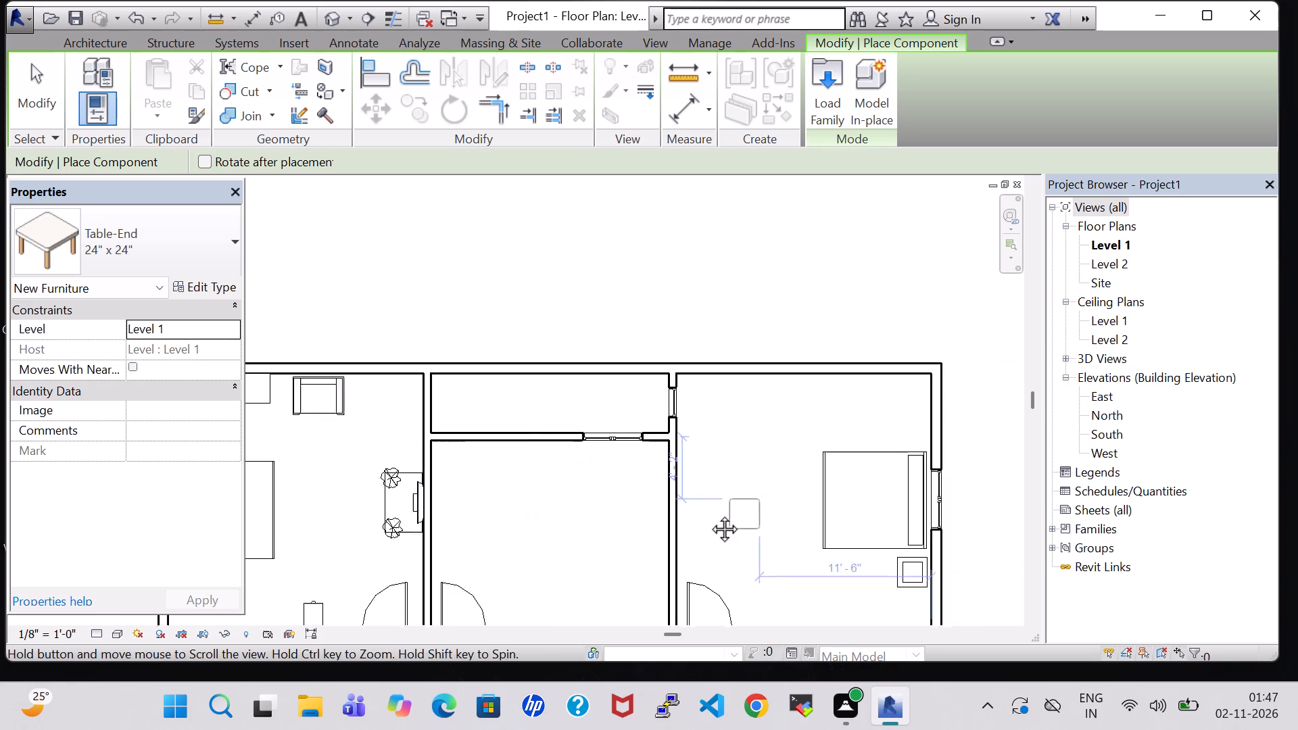
{"action": "middle_click_drag", "start_coordinate": [709, 514], "coordinate": [690, 514]}
{"action": "scroll", "coordinate": [850, 433], "scroll_direction": "up", "scroll_amount": 5}
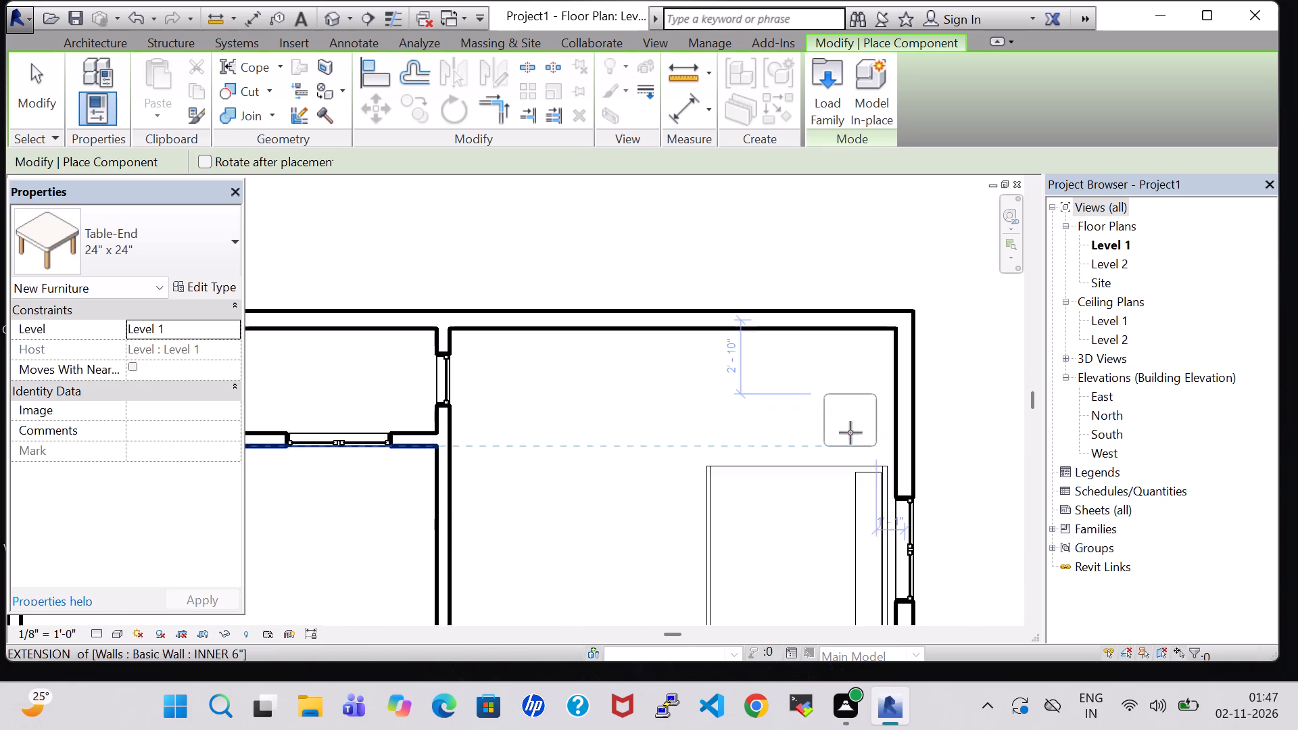
{"action": "scroll", "coordinate": [850, 433], "scroll_direction": "up", "scroll_amount": 2}
{"action": "left_click", "coordinate": [857, 434]}
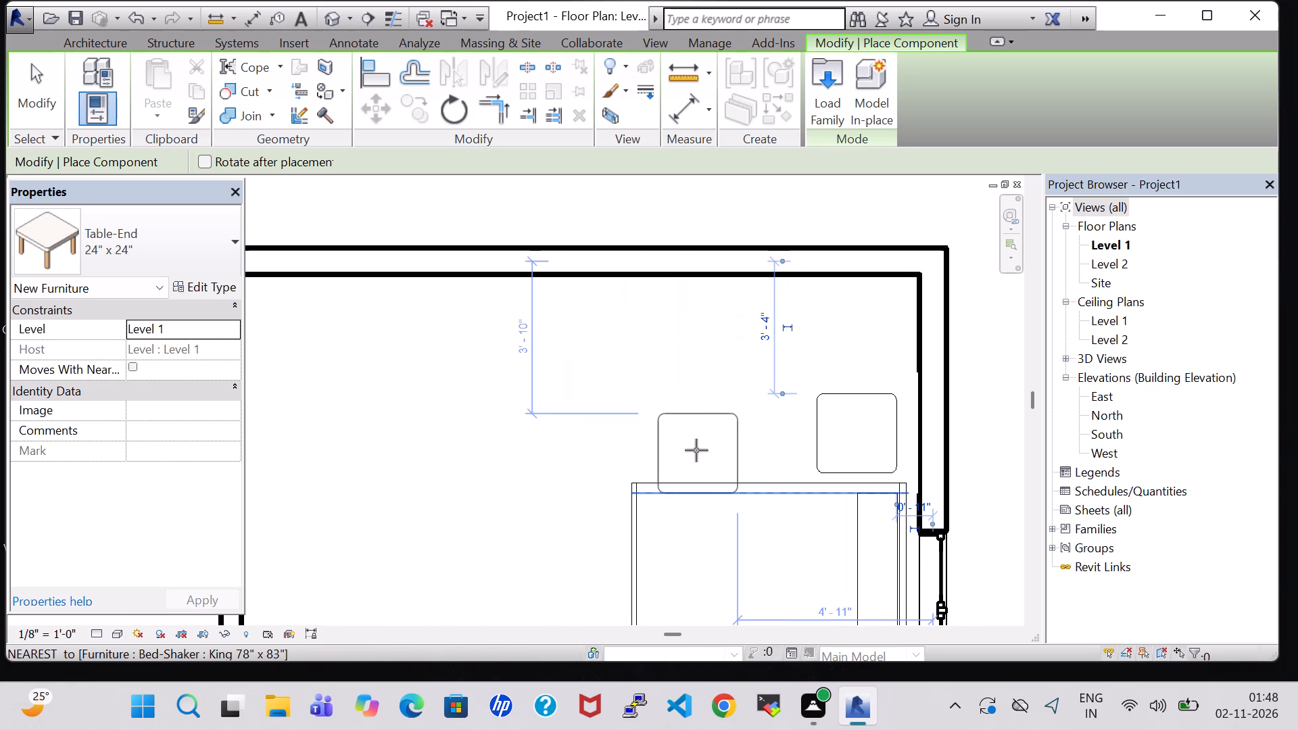
{"action": "key", "text": "Escape"}
{"action": "key", "text": "Escape"}
Place an RPC Plant - Tropical Agave - 1.5' at the midpoint of the northeast bedroom end table's north edge.
{"action": "scroll", "coordinate": [696, 448], "scroll_direction": "down", "scroll_amount": 4}
{"action": "middle_click_drag", "start_coordinate": [534, 468], "coordinate": [665, 466]}
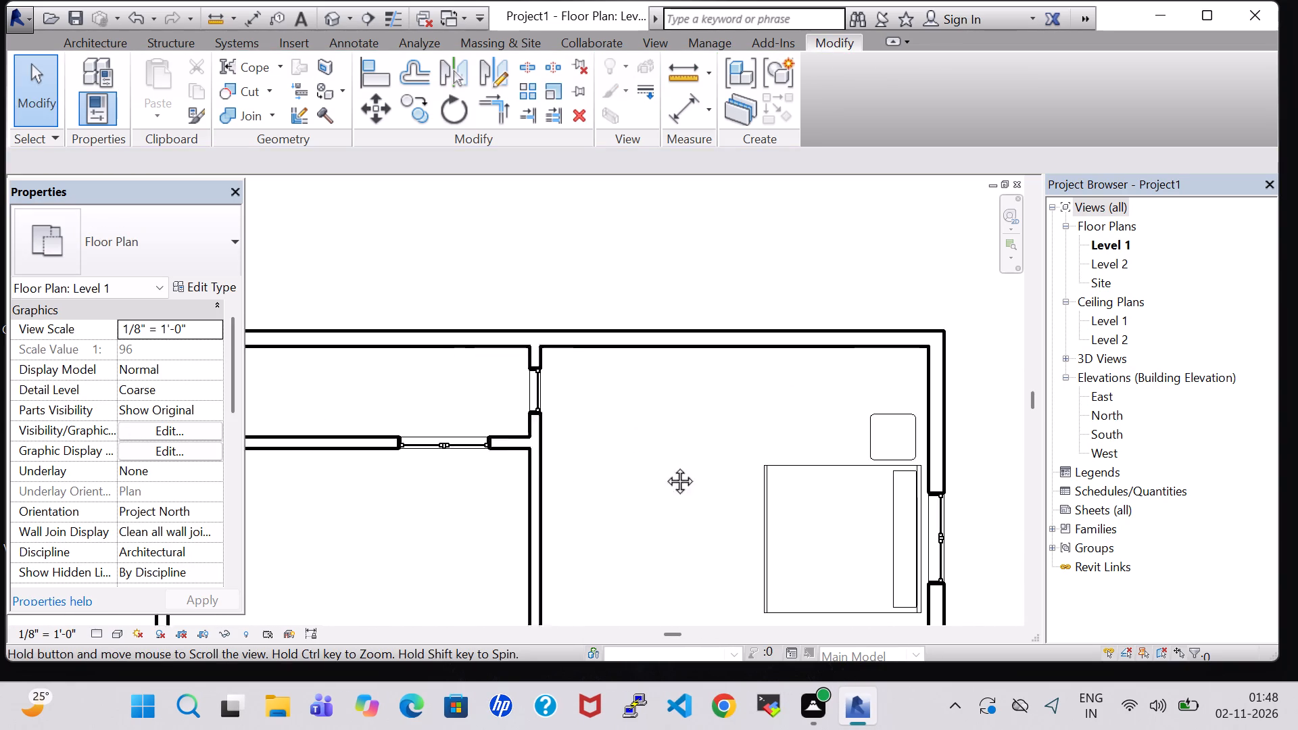
{"action": "middle_click_drag", "start_coordinate": [665, 466], "coordinate": [889, 445]}
{"action": "left_click", "coordinate": [358, 561]}
{"action": "right_click", "coordinate": [358, 561]}
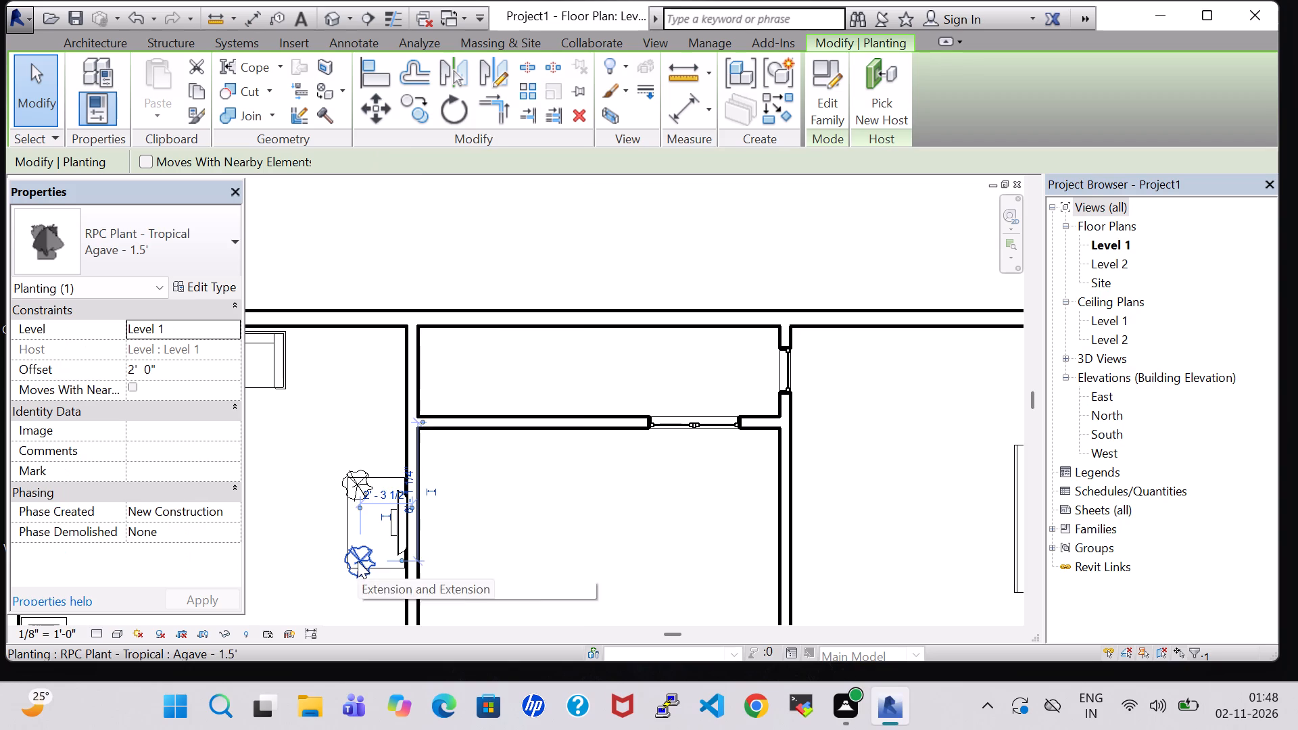
{"action": "double_click", "coordinate": [495, 362]}
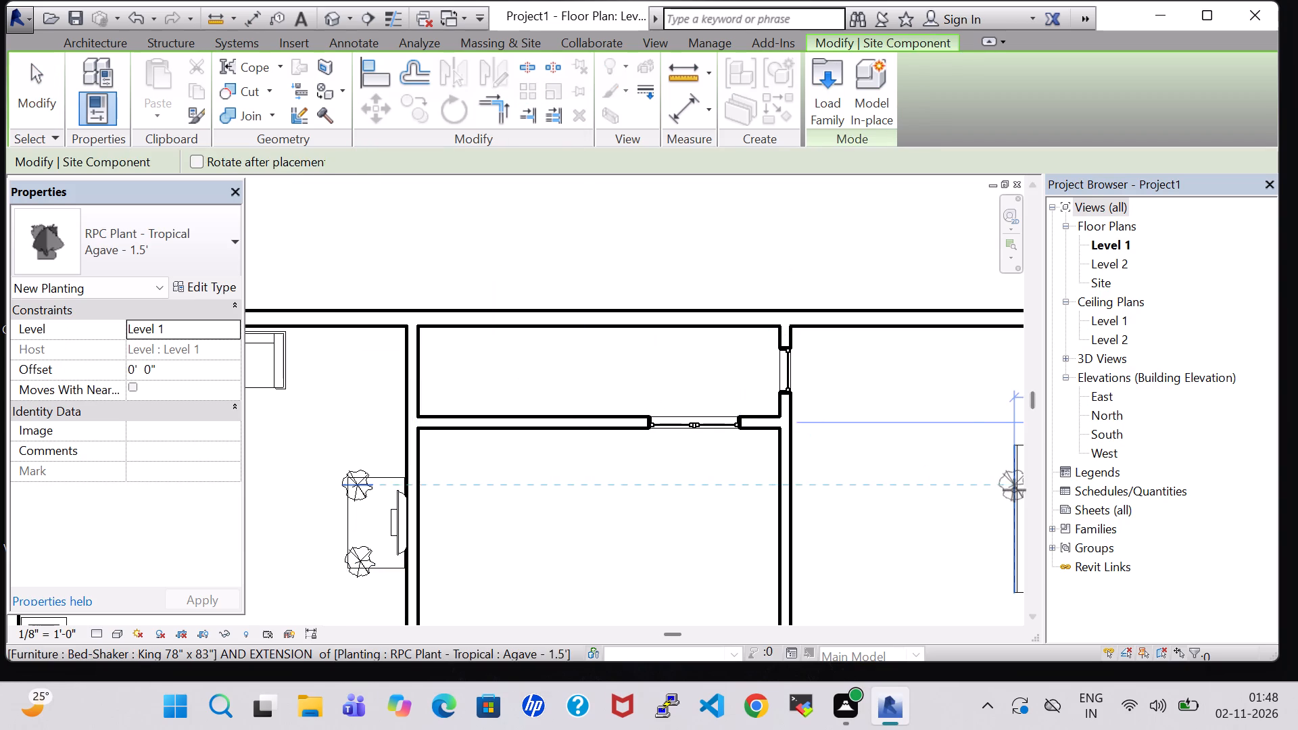
{"action": "middle_click_drag", "start_coordinate": [961, 489], "coordinate": [771, 516]}
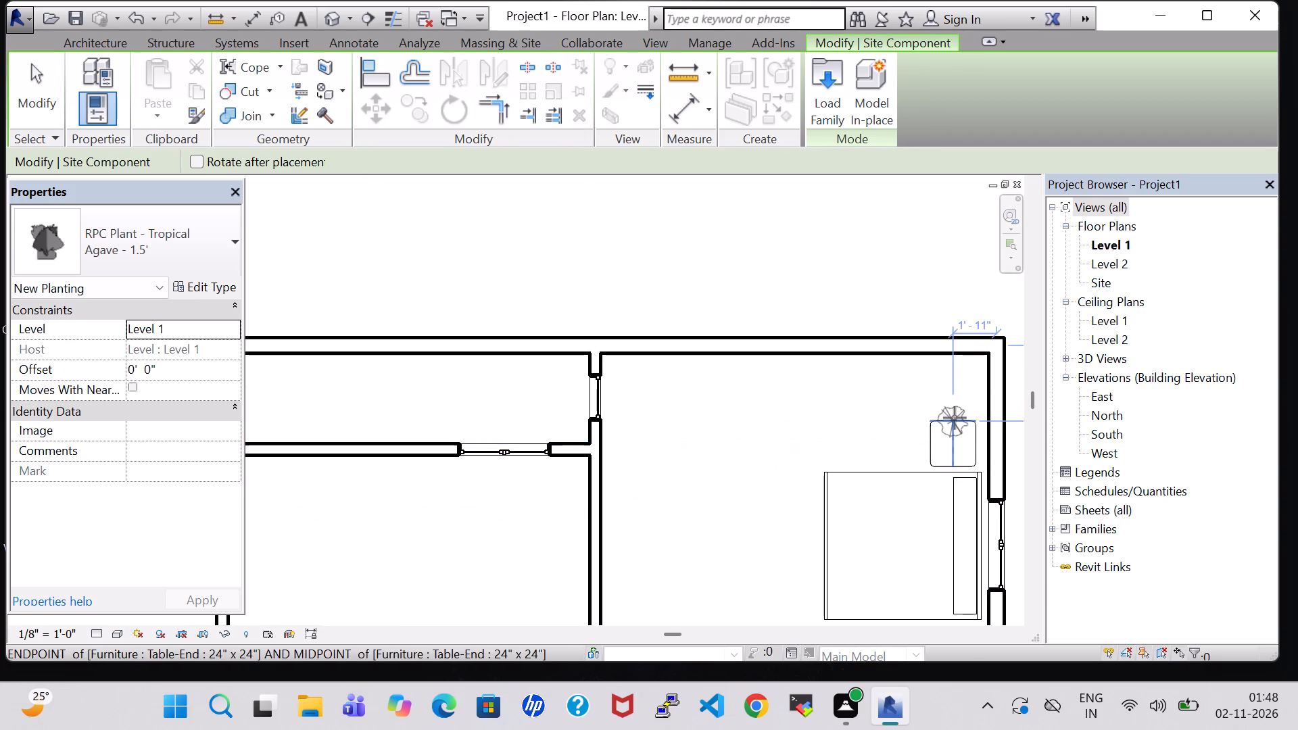
{"action": "left_click", "coordinate": [955, 418]}
{"action": "key", "text": "Escape"}
{"action": "key", "text": "Escape"}
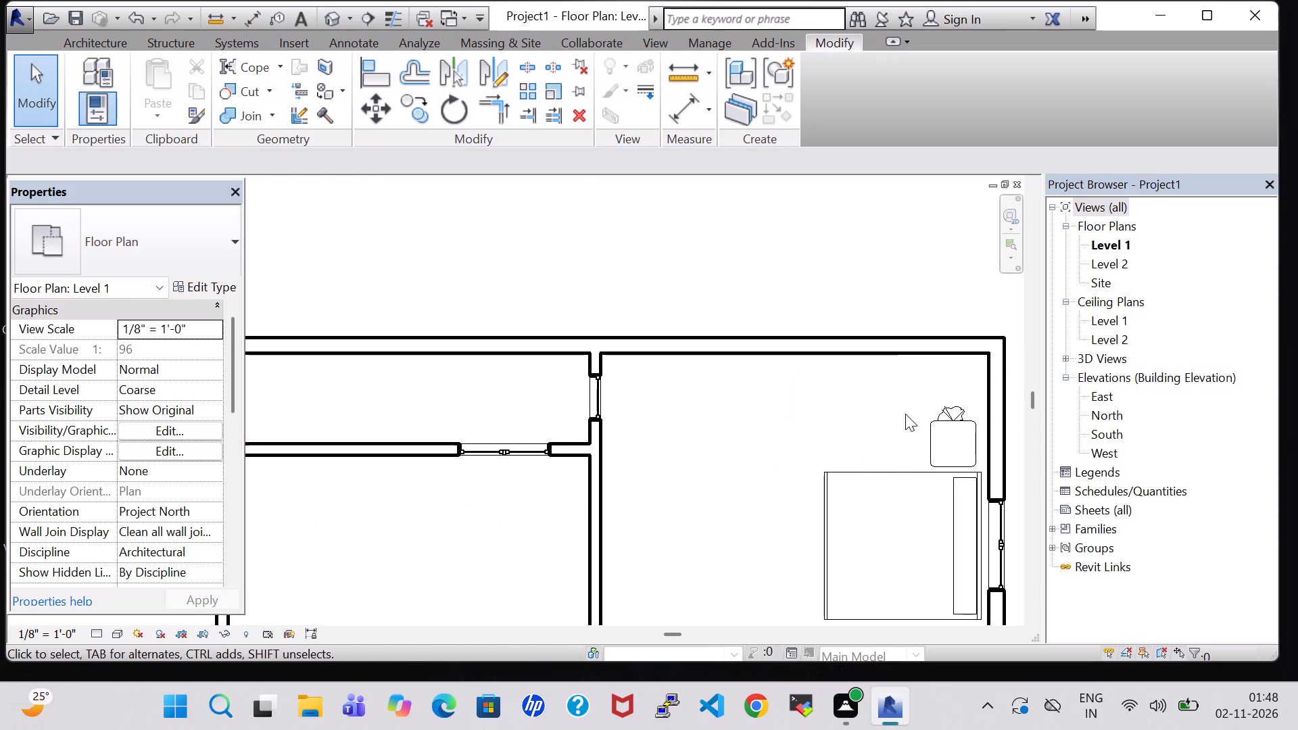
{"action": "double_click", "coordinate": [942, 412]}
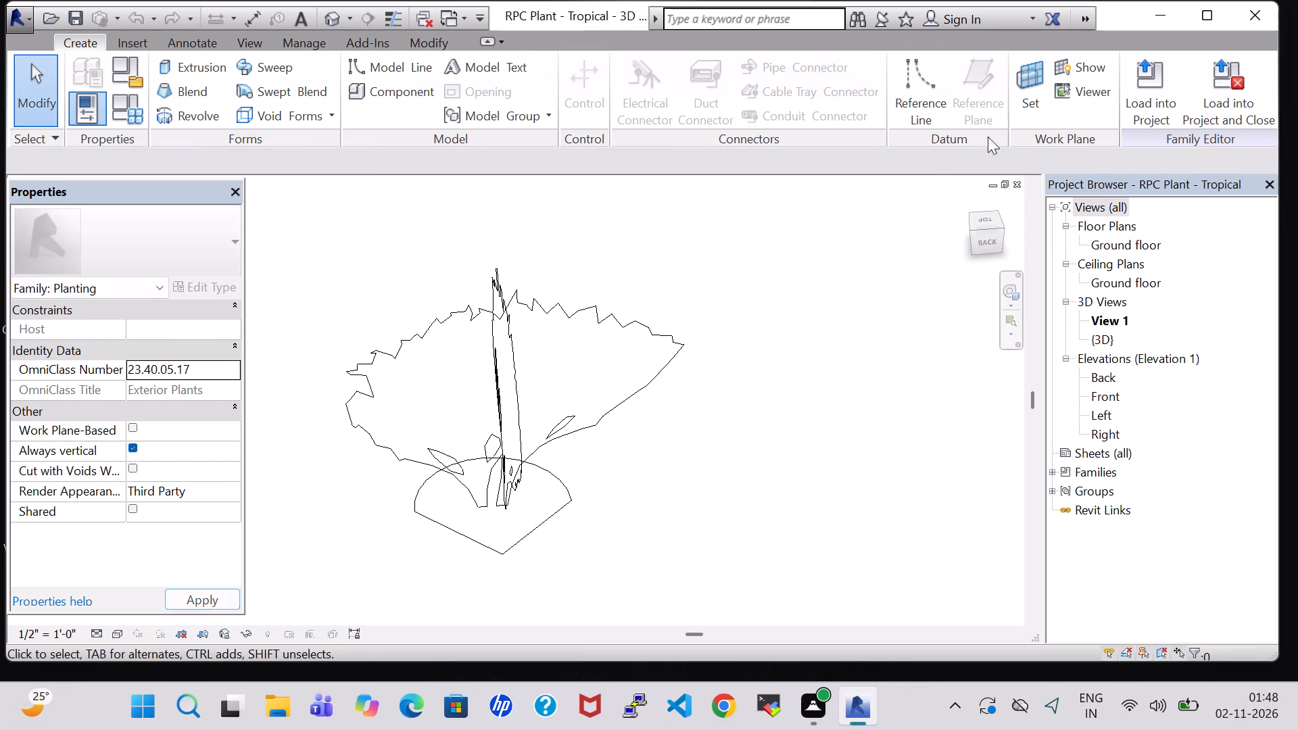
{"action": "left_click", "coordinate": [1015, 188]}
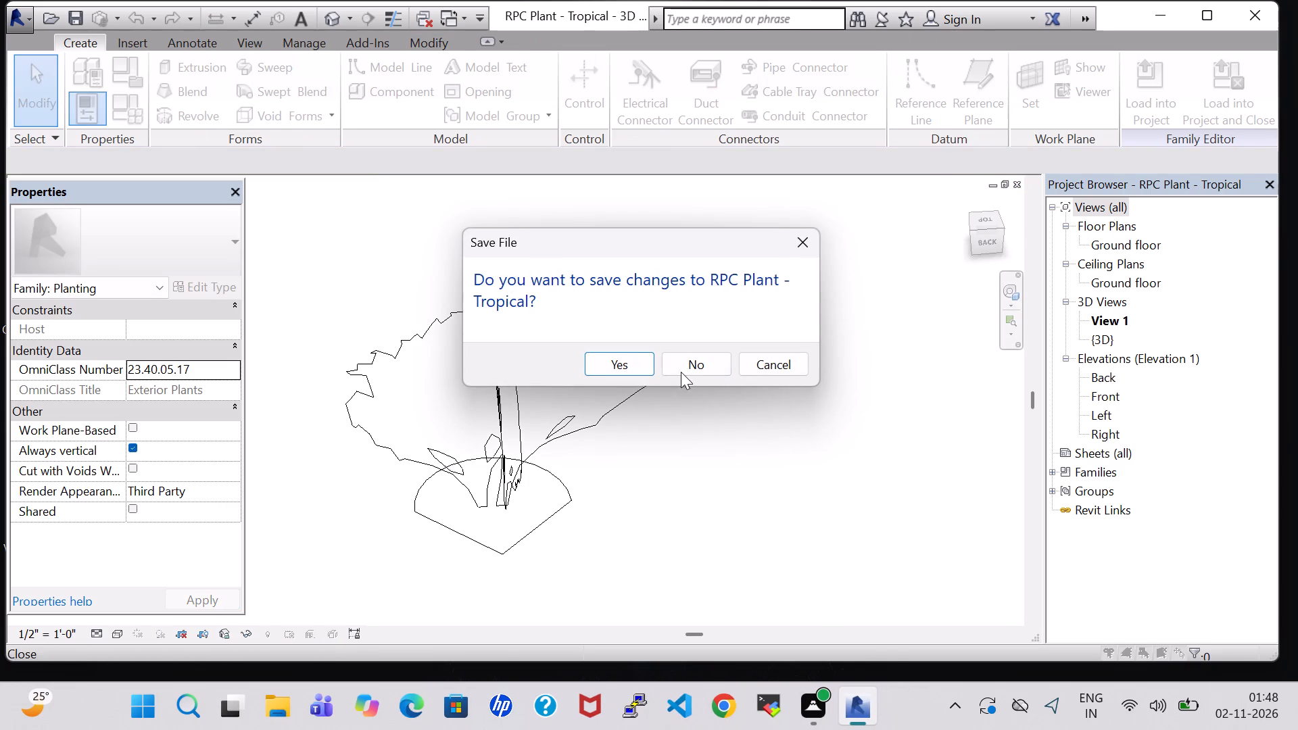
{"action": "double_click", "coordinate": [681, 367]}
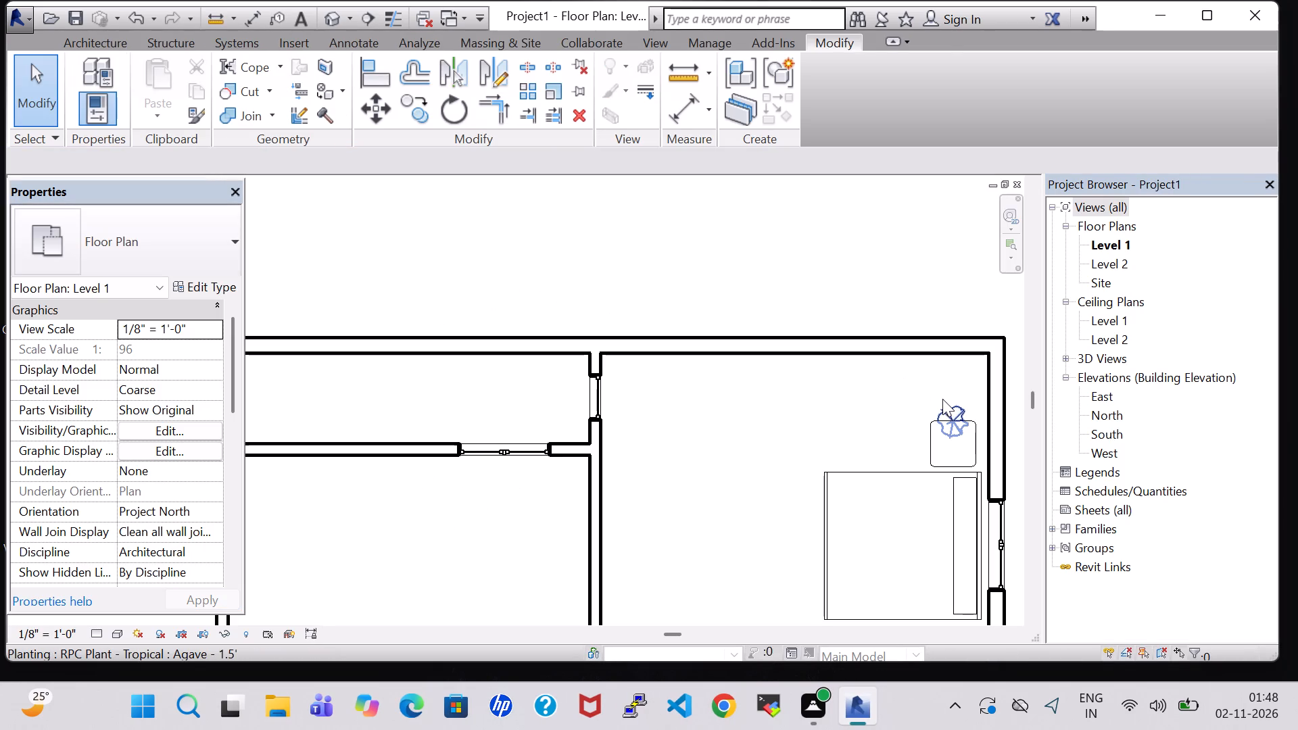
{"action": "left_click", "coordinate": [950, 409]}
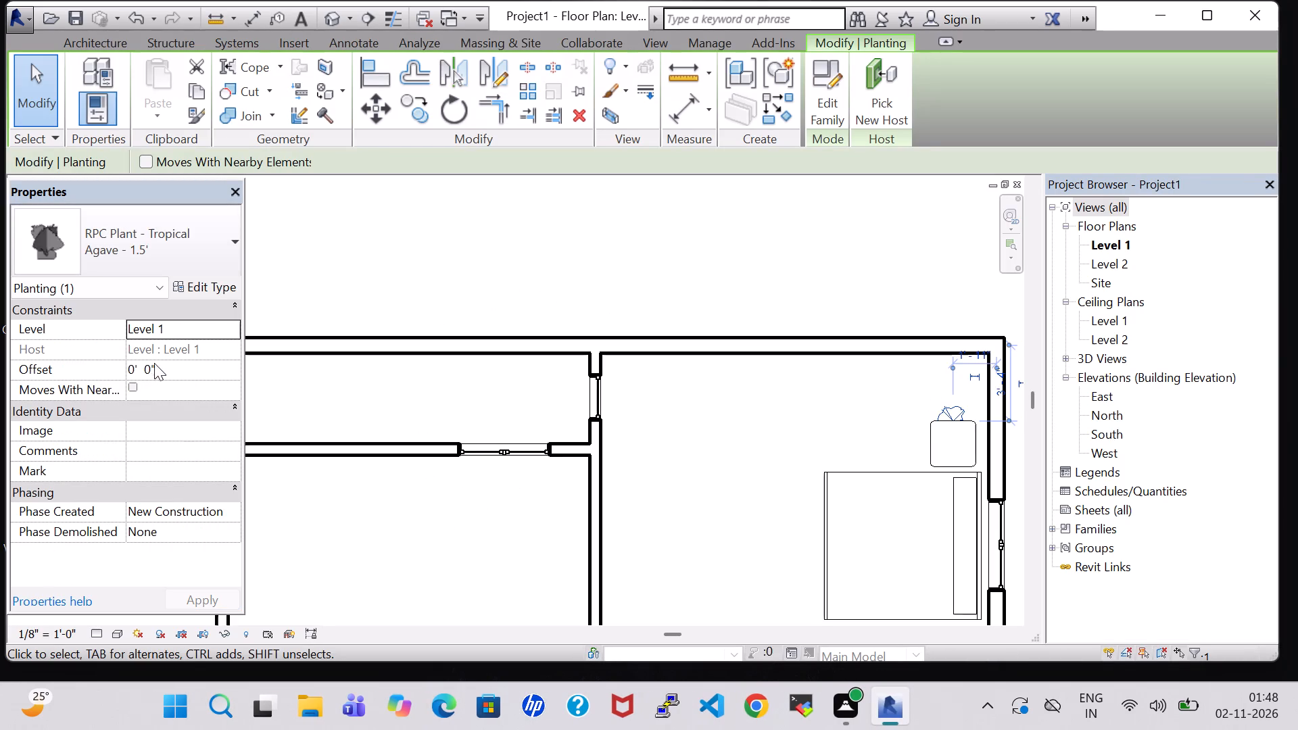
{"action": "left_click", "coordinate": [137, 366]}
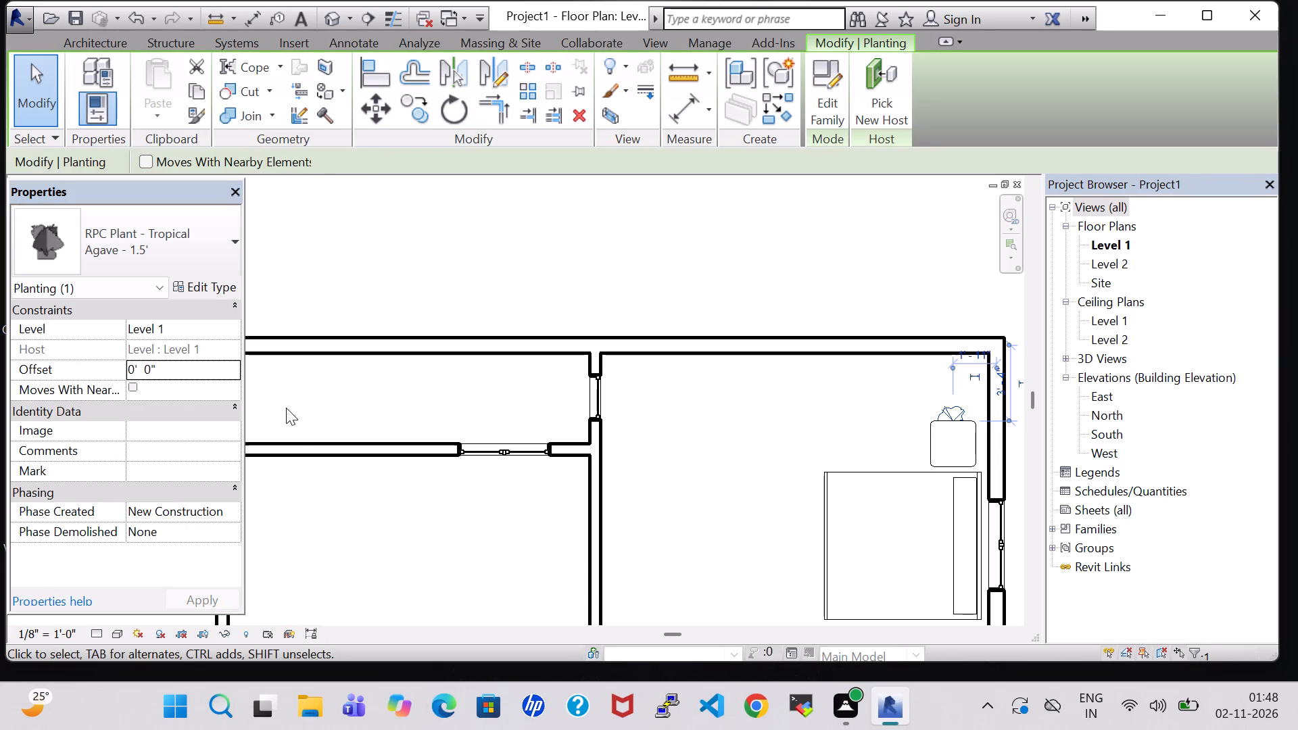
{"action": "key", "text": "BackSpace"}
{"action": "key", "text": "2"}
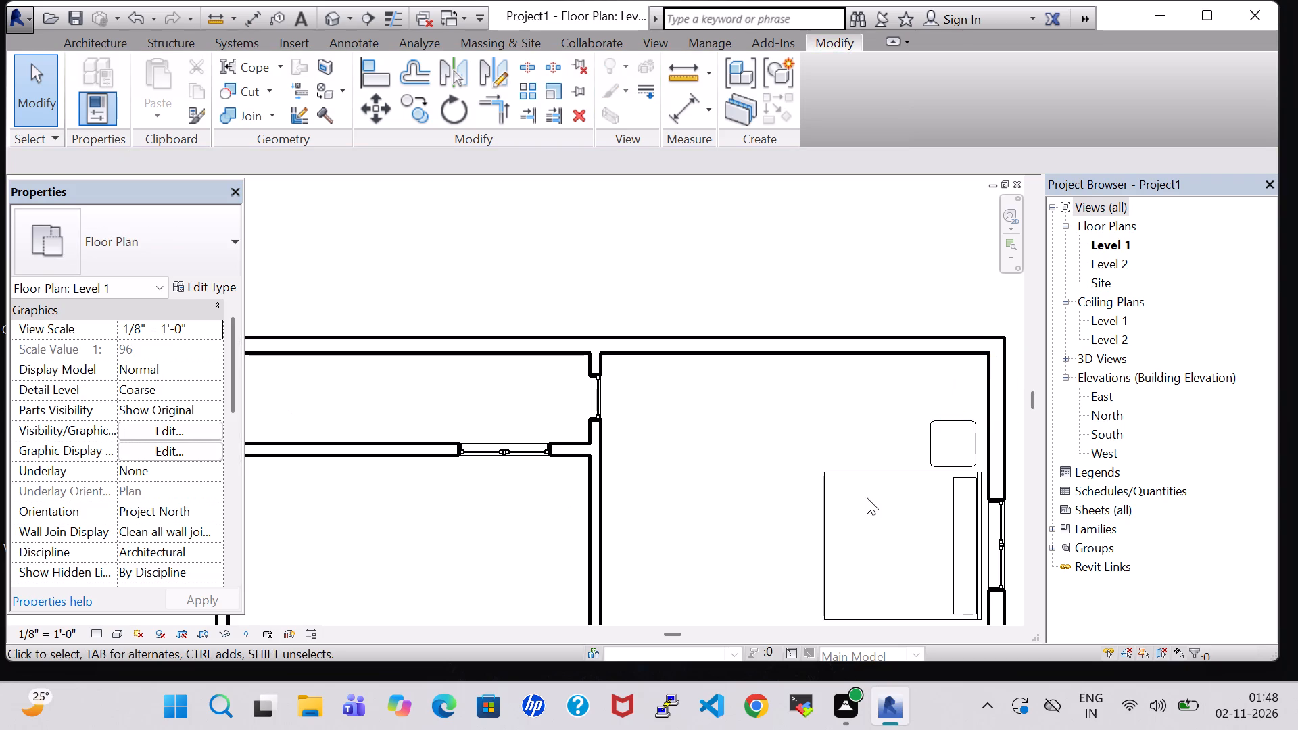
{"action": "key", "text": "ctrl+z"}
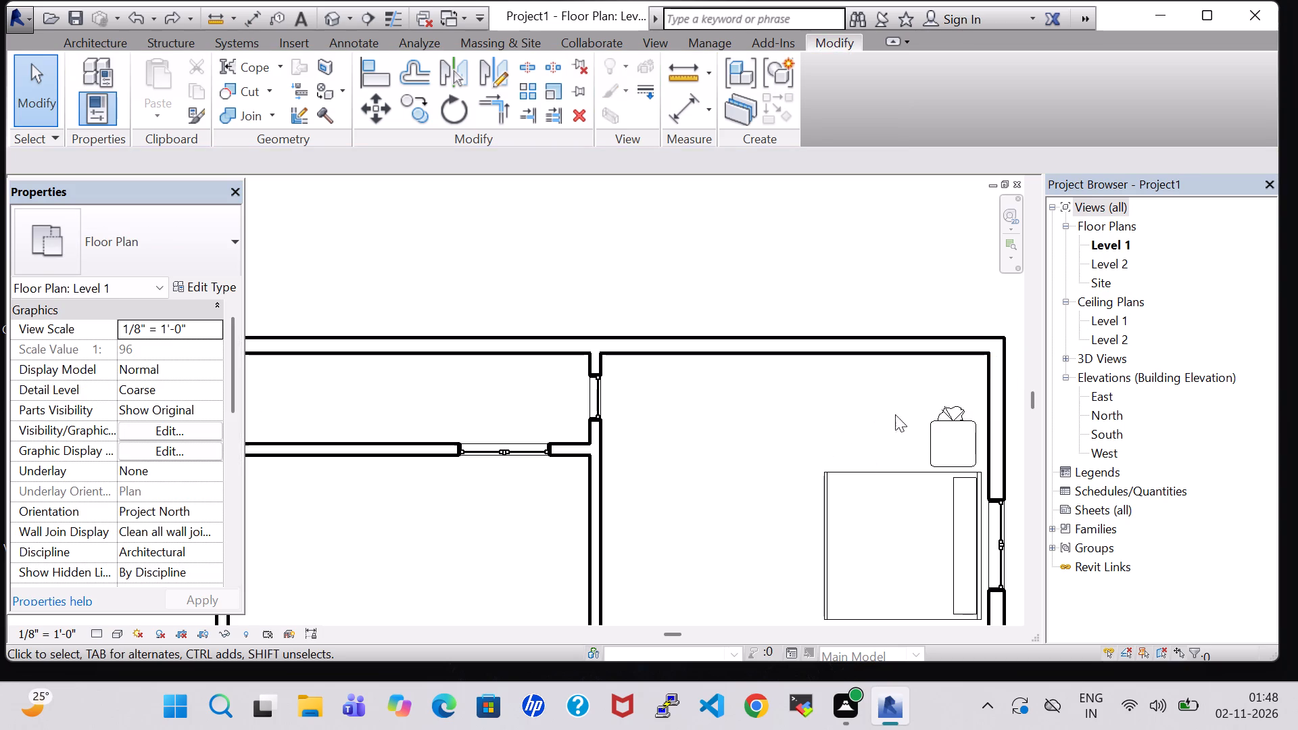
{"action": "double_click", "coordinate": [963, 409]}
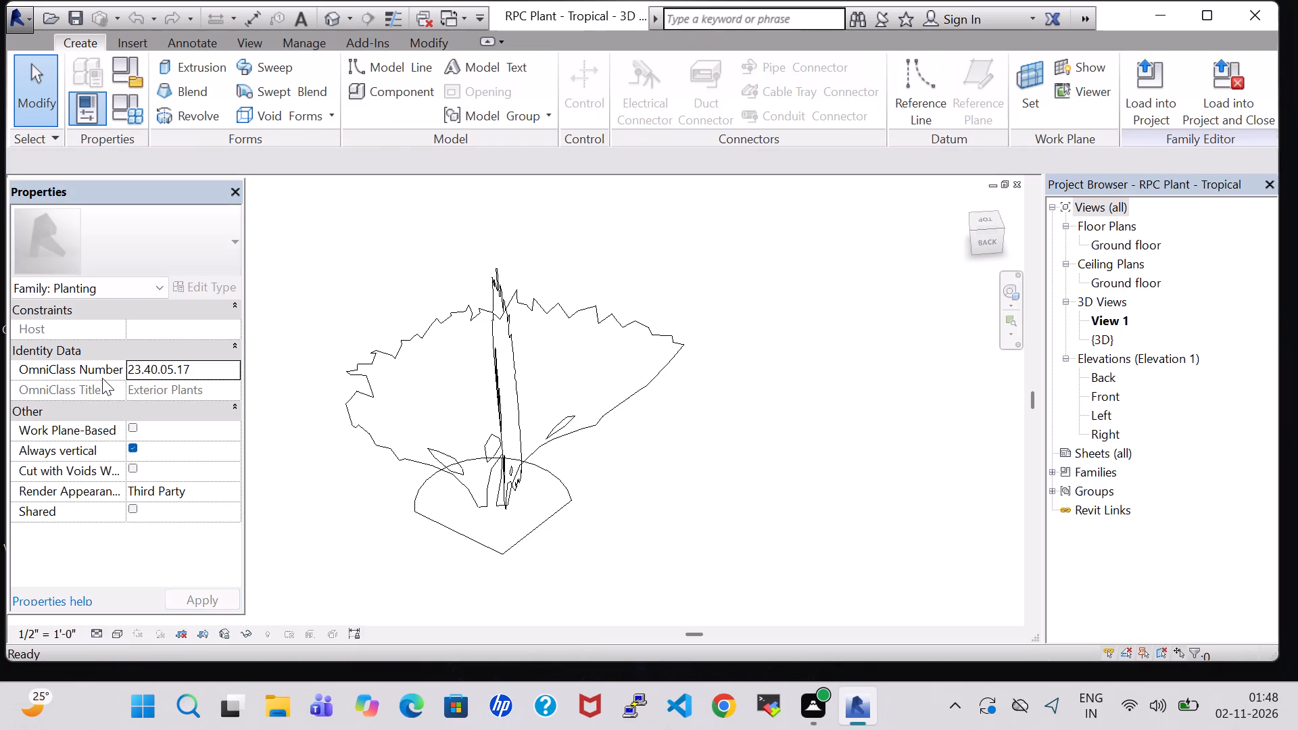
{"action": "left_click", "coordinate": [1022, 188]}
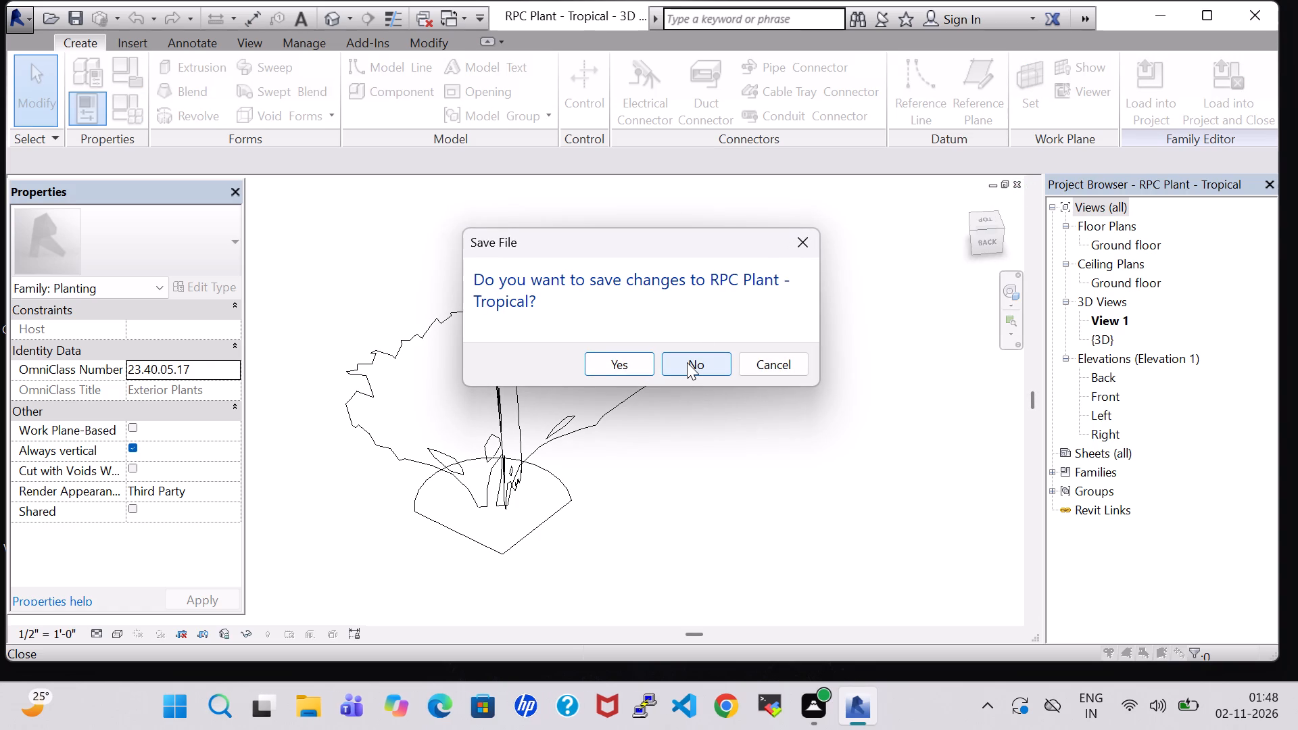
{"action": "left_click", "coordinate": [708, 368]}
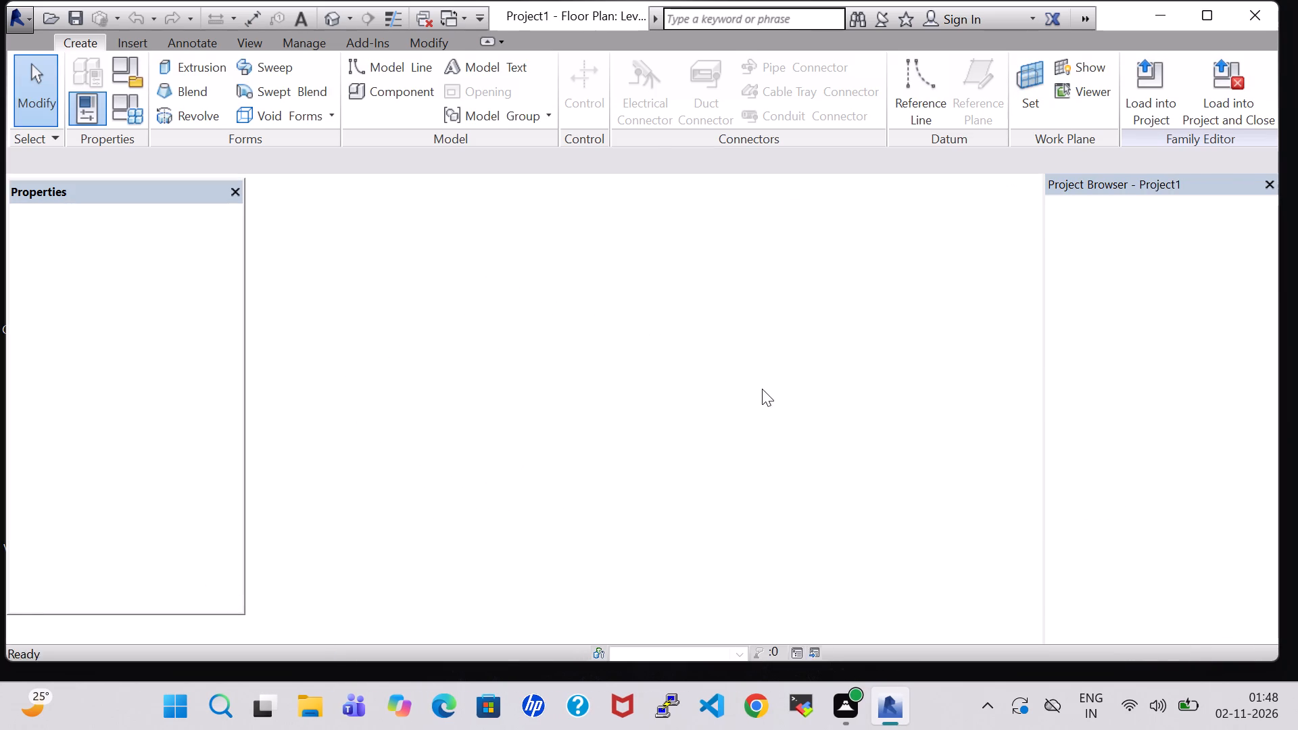
Set the offset of the northeast bedroom's RPC Plant - Tropical Agave to 2' 0".
{"action": "left_click", "coordinate": [958, 408]}
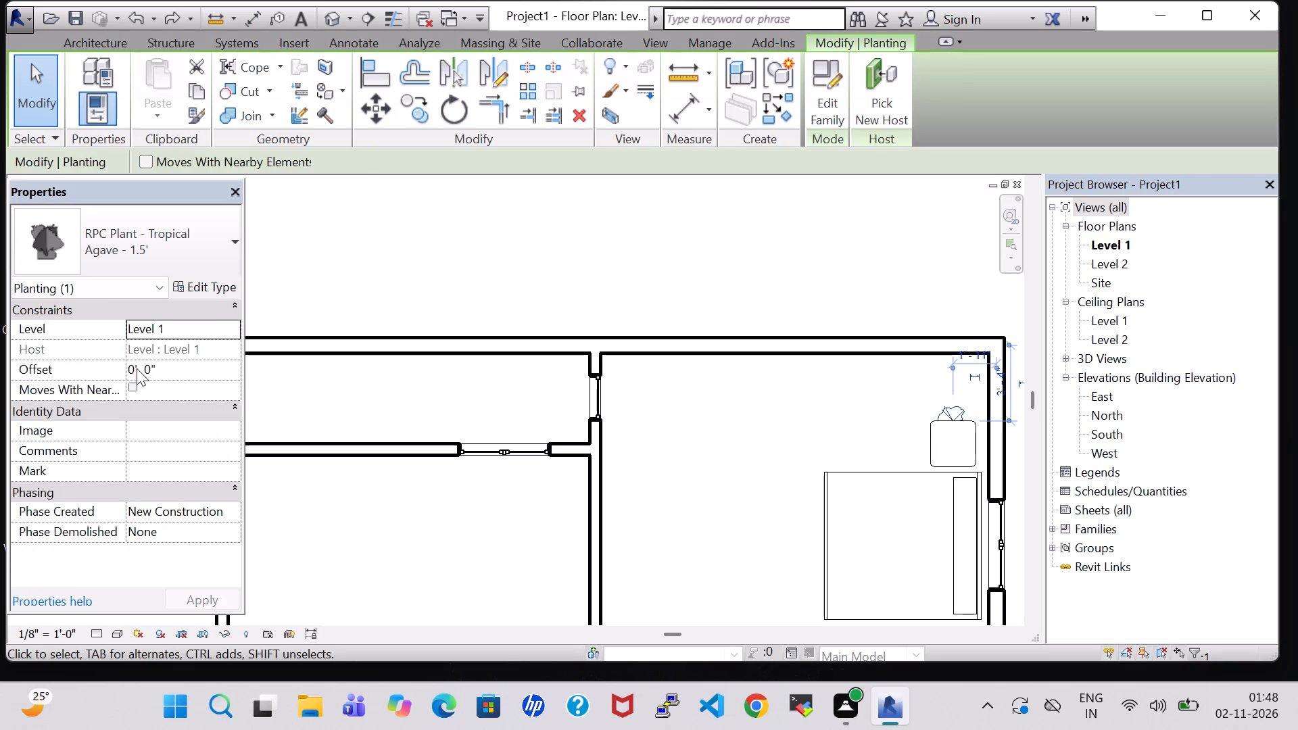
{"action": "left_click", "coordinate": [134, 370]}
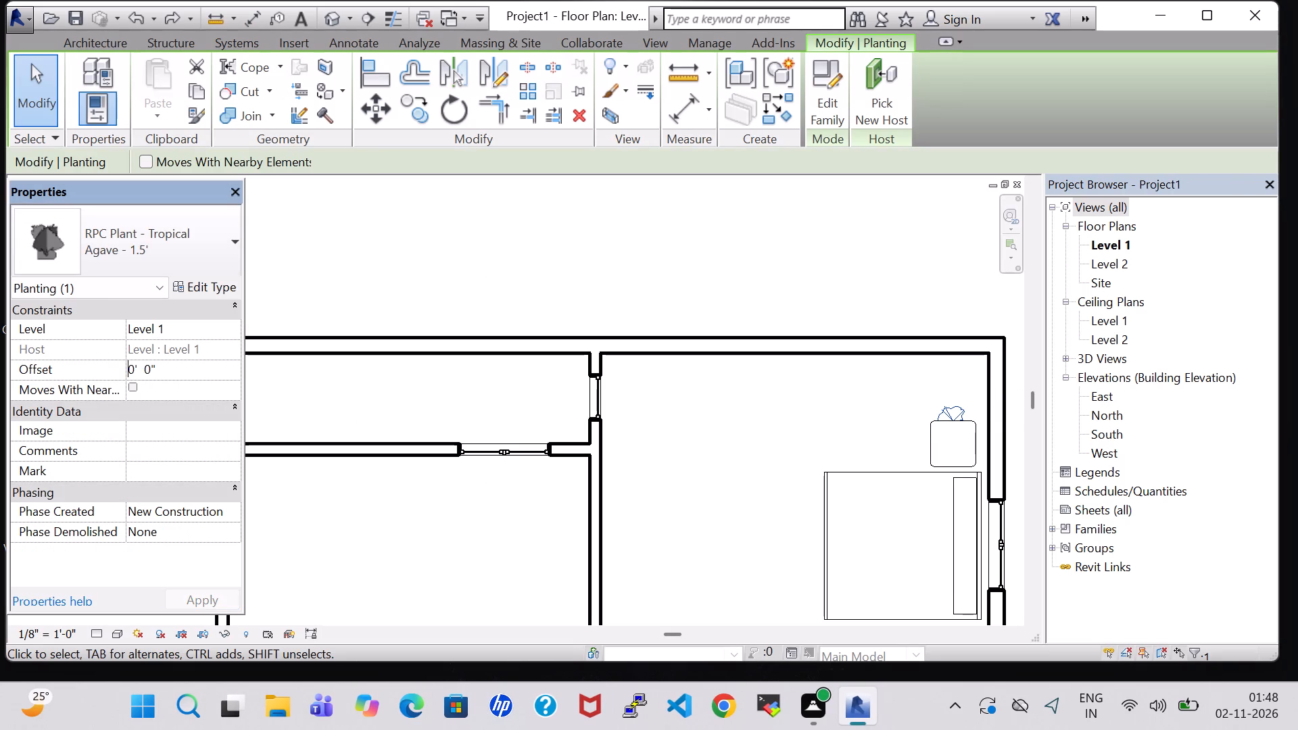
{"action": "left_click", "coordinate": [134, 370]}
{"action": "key", "text": "BackSpace"}
{"action": "key", "text": "2"}
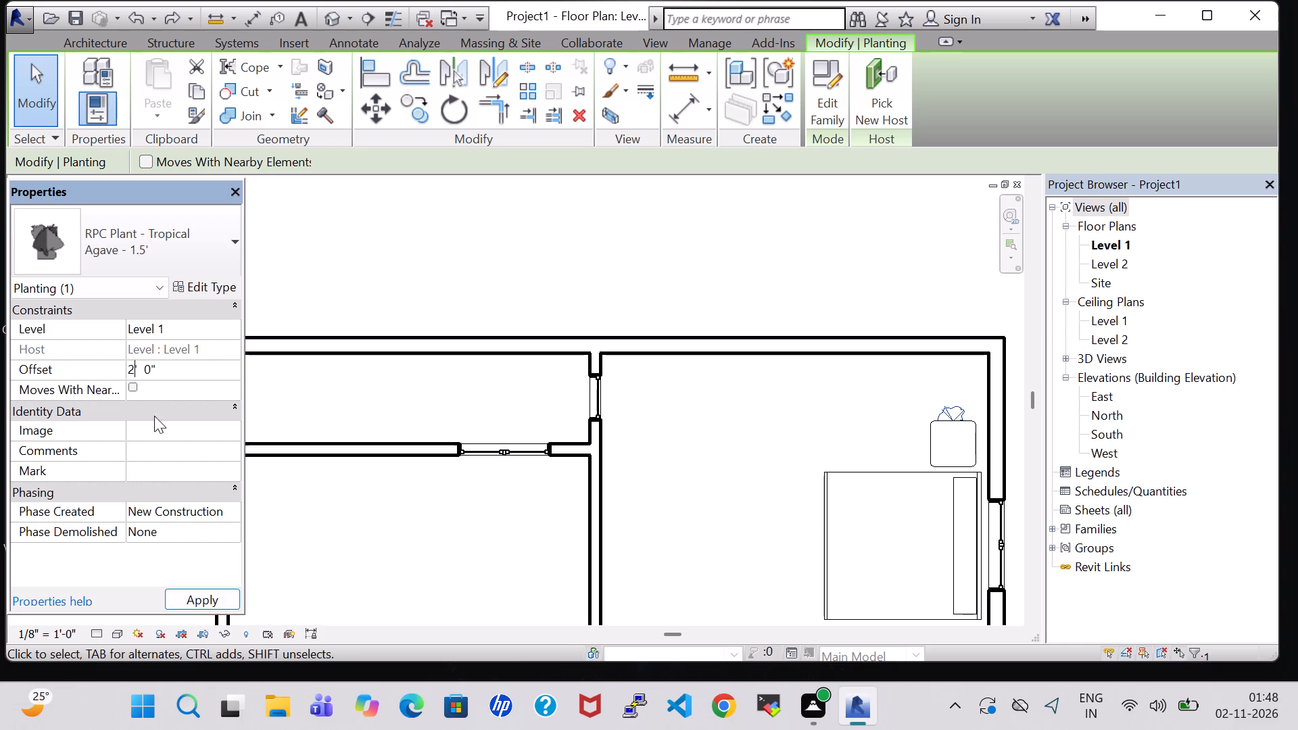
{"action": "left_click", "coordinate": [212, 603]}
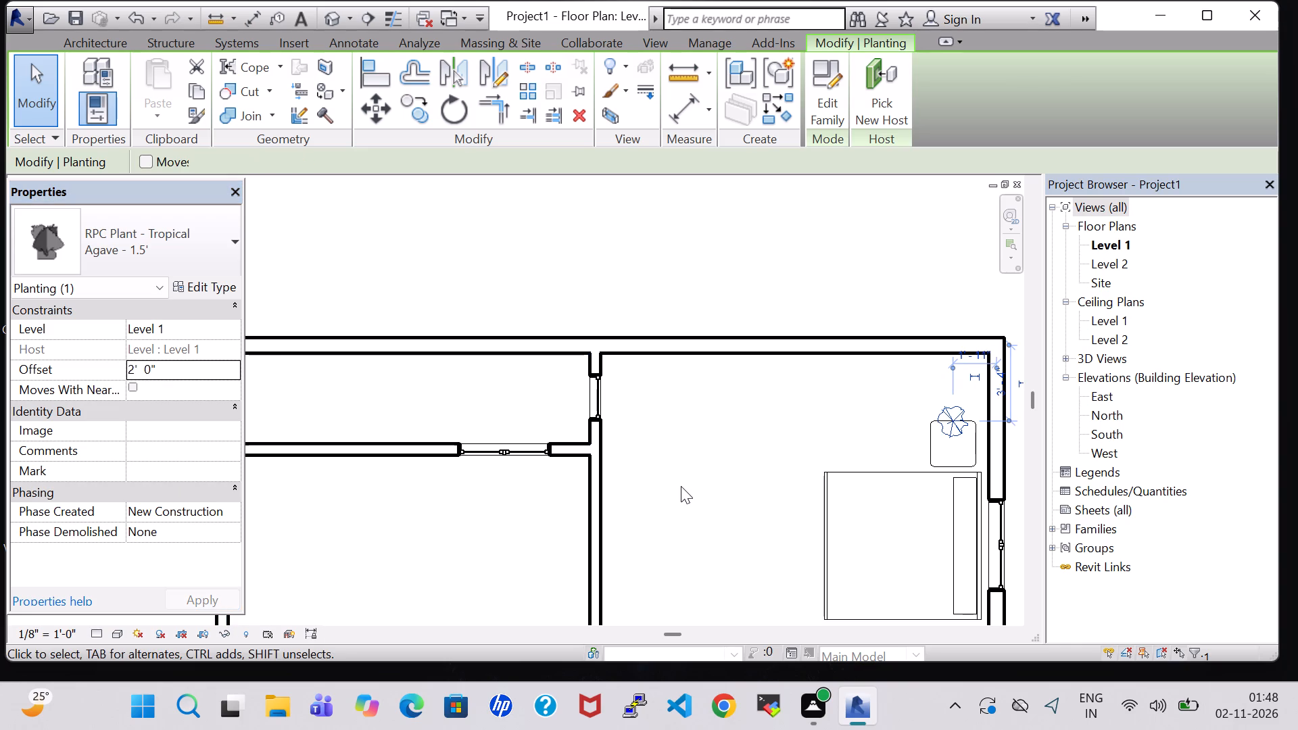
Nudge the northeast bedroom's agave plant six increments south and two increments east so it sits on the end table.
{"action": "key", "text": "Down"}
{"action": "key", "text": "Down"}
{"action": "key", "text": "Down"}
{"action": "key", "text": "Down"}
{"action": "key", "text": "Down"}
{"action": "key", "text": "Down"}
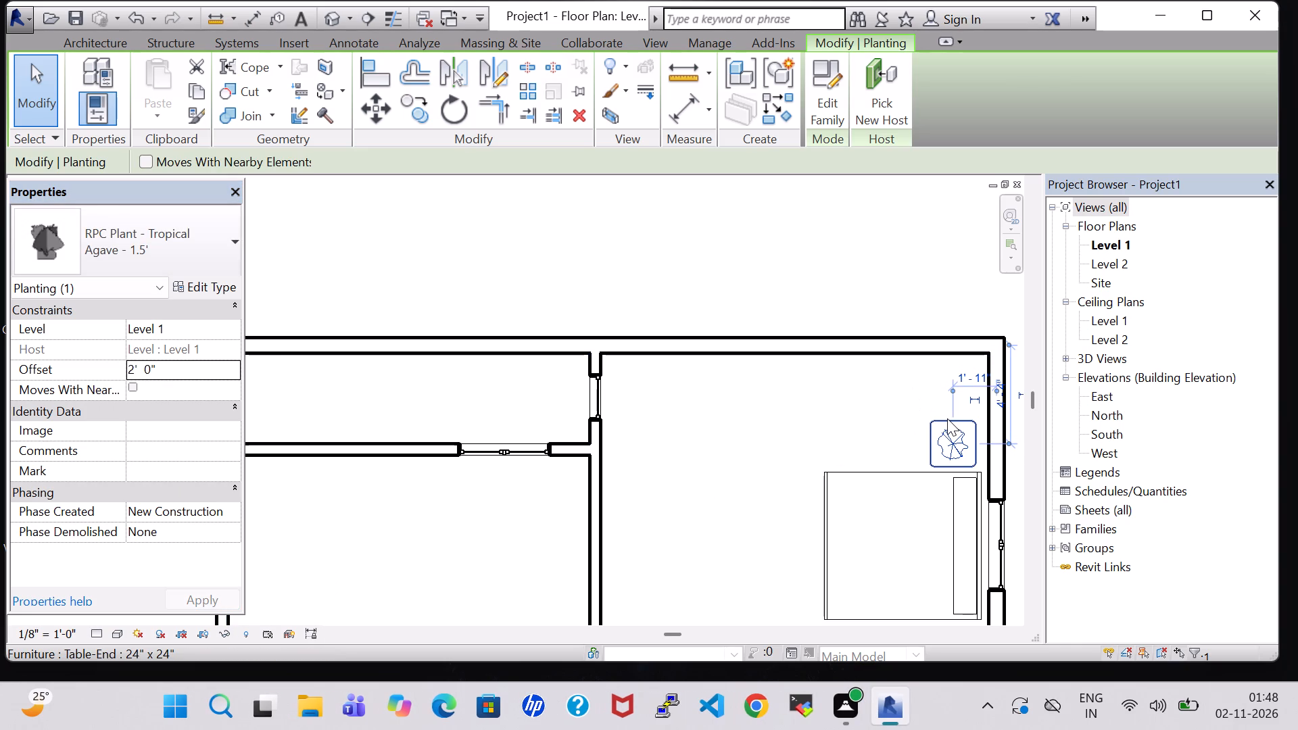
{"action": "key", "text": "Right"}
{"action": "key", "text": "Right"}
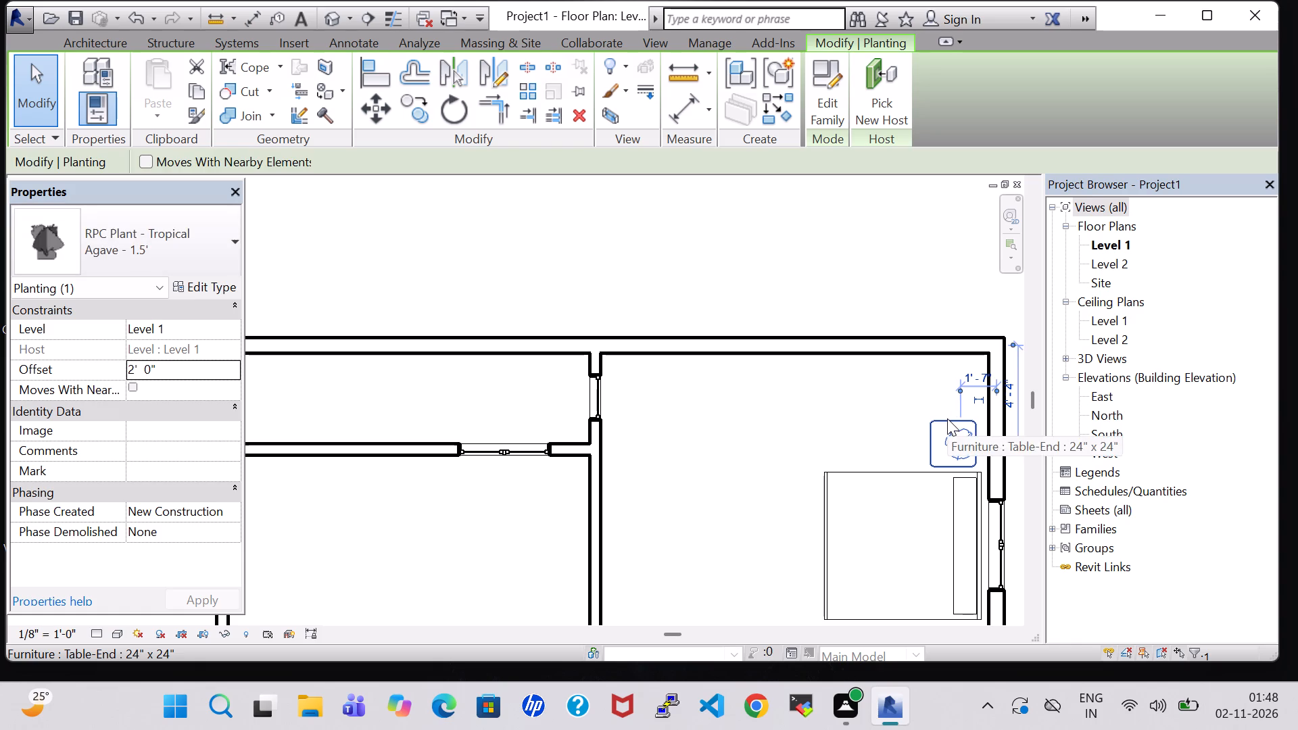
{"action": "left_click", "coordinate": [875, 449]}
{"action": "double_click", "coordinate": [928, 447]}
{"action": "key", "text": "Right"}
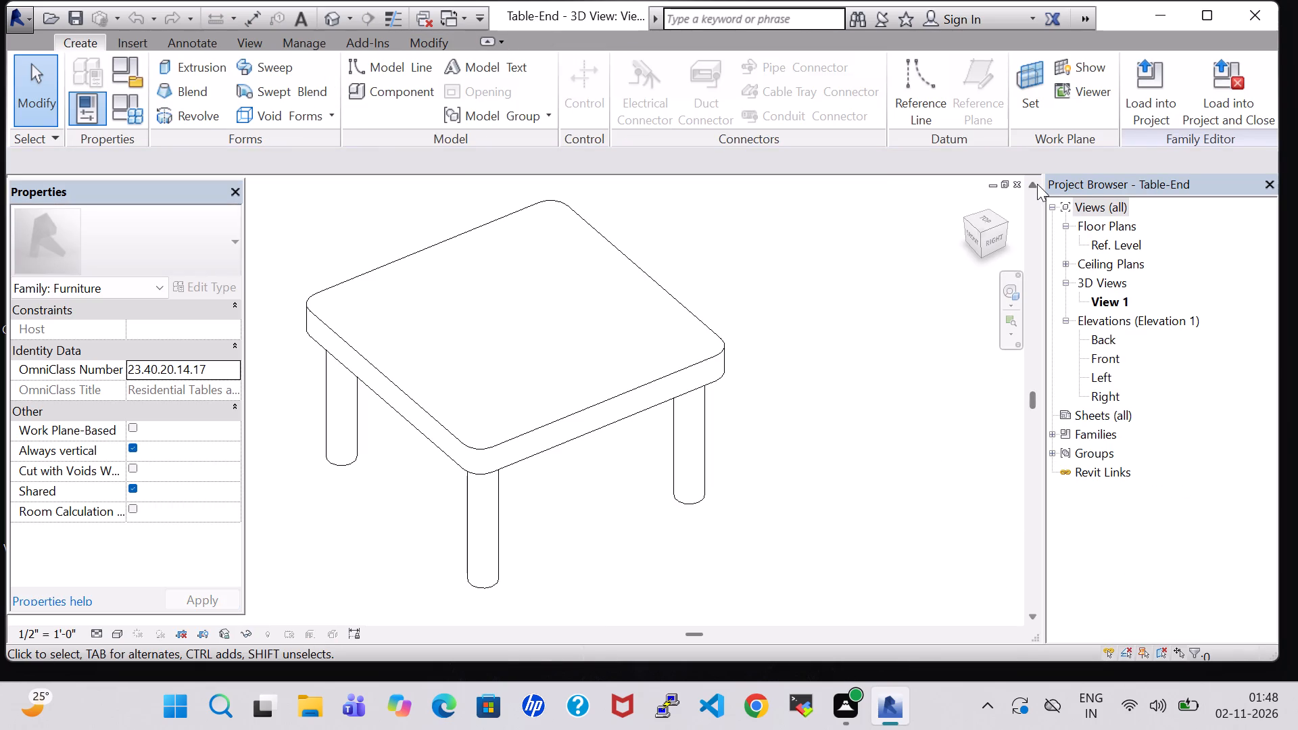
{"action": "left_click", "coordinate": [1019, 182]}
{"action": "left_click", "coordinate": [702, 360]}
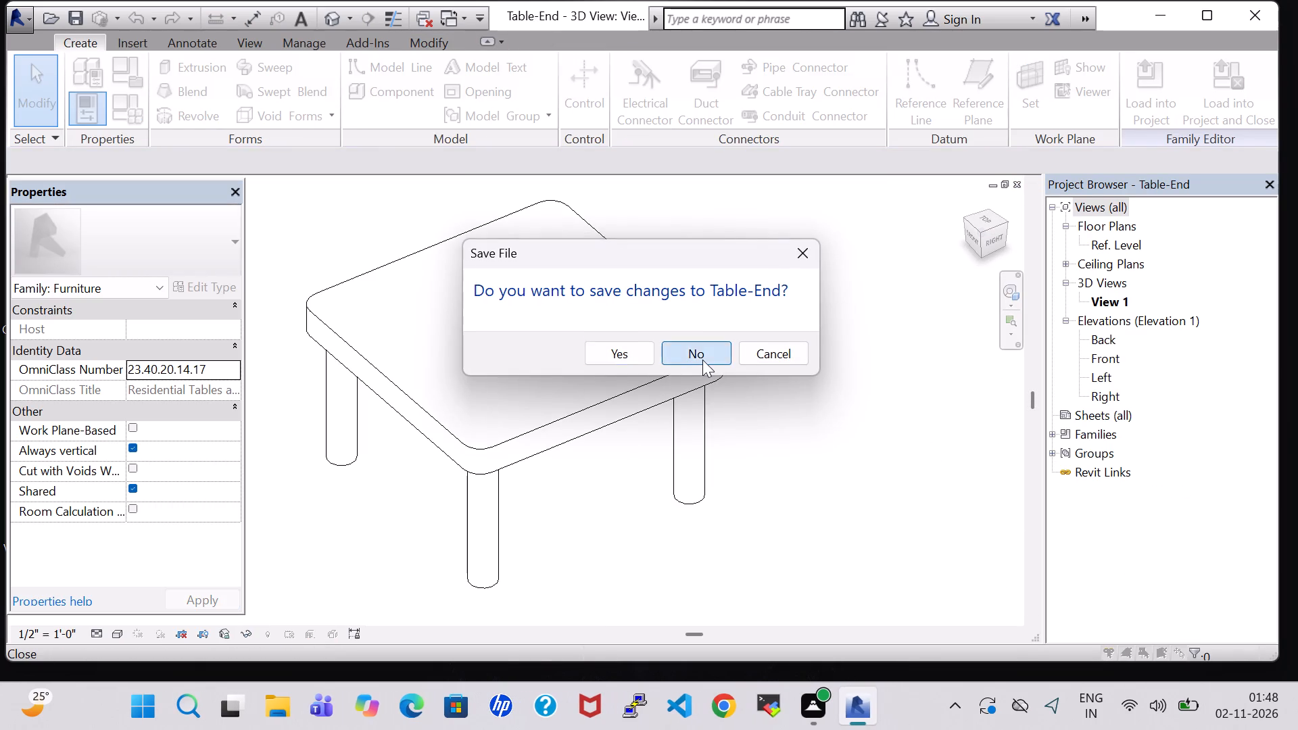
Nudge the northeast bedroom's Table-End two increments east to center it under the plant.
{"action": "left_click", "coordinate": [945, 418]}
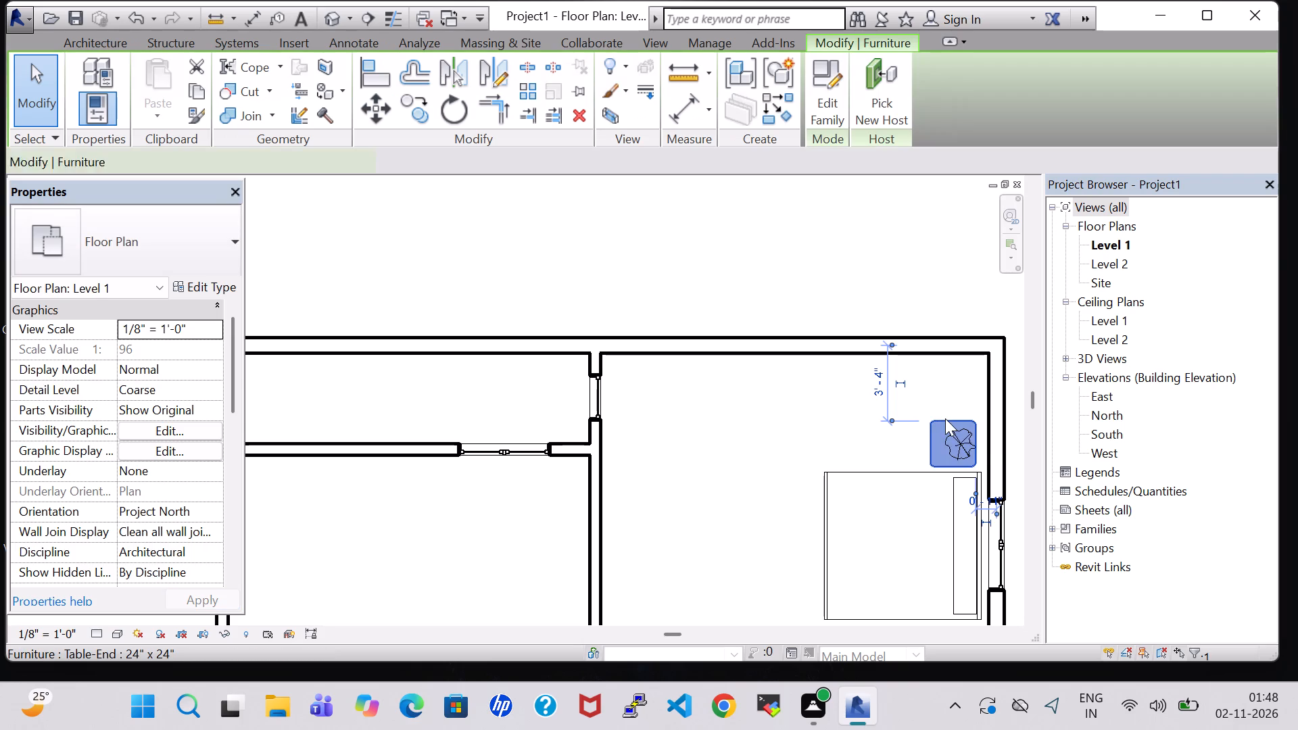
{"action": "key", "text": "Right"}
{"action": "key", "text": "Right"}
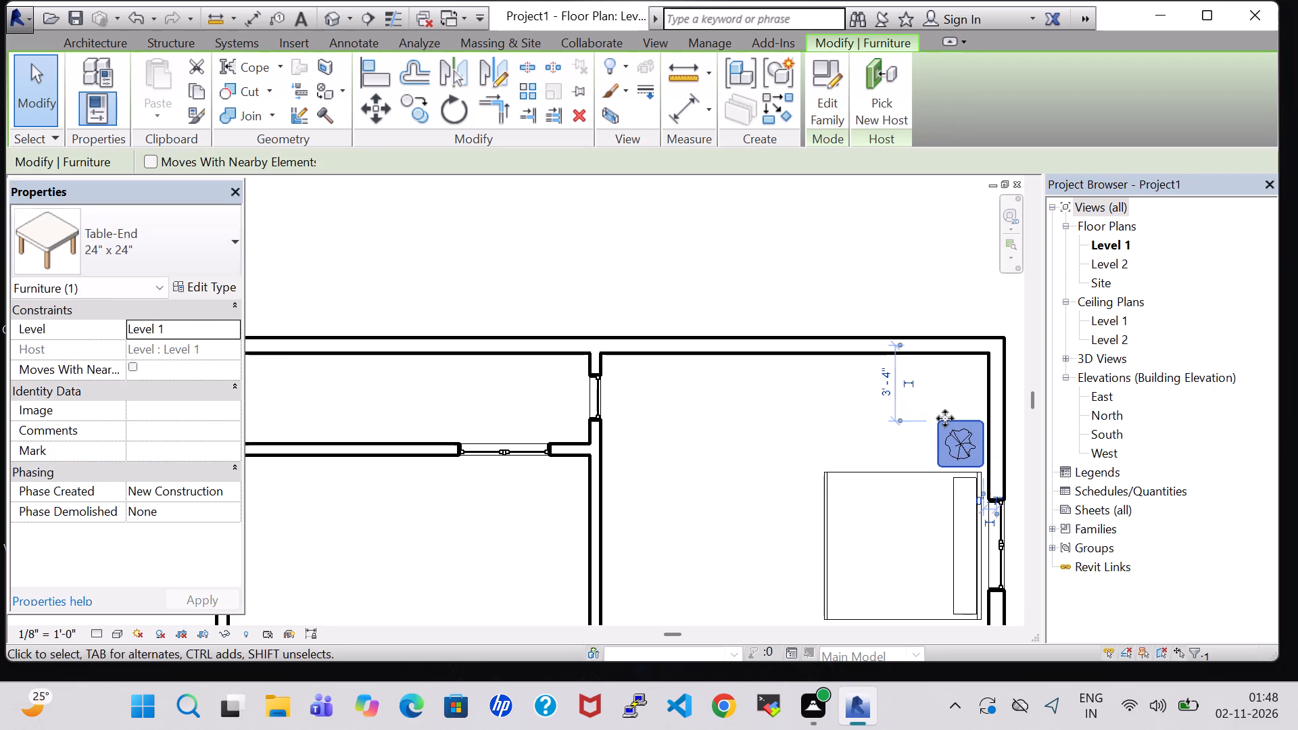
{"action": "left_click", "coordinate": [854, 402]}
Nudge the northeast bedroom's Table-Coffee one increment north toward the bed.
{"action": "scroll", "coordinate": [884, 425], "scroll_direction": "down", "scroll_amount": 4}
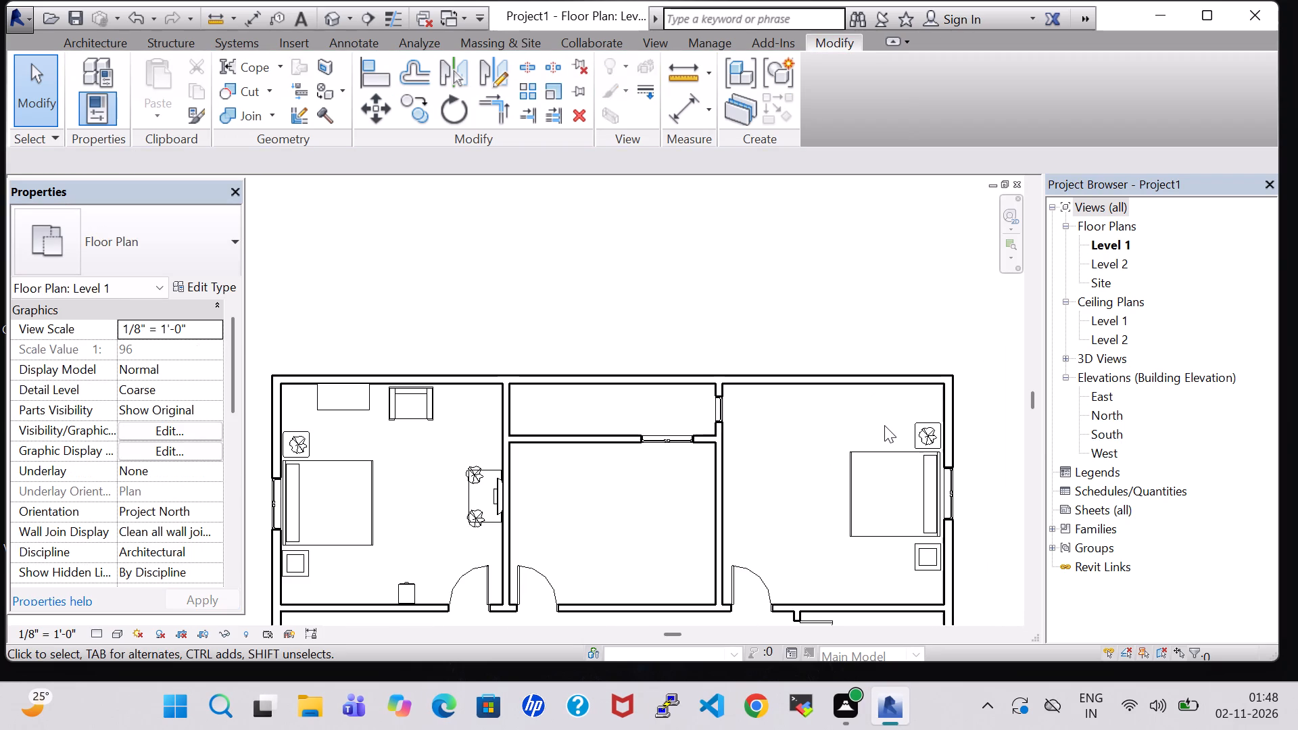
{"action": "left_click", "coordinate": [934, 566]}
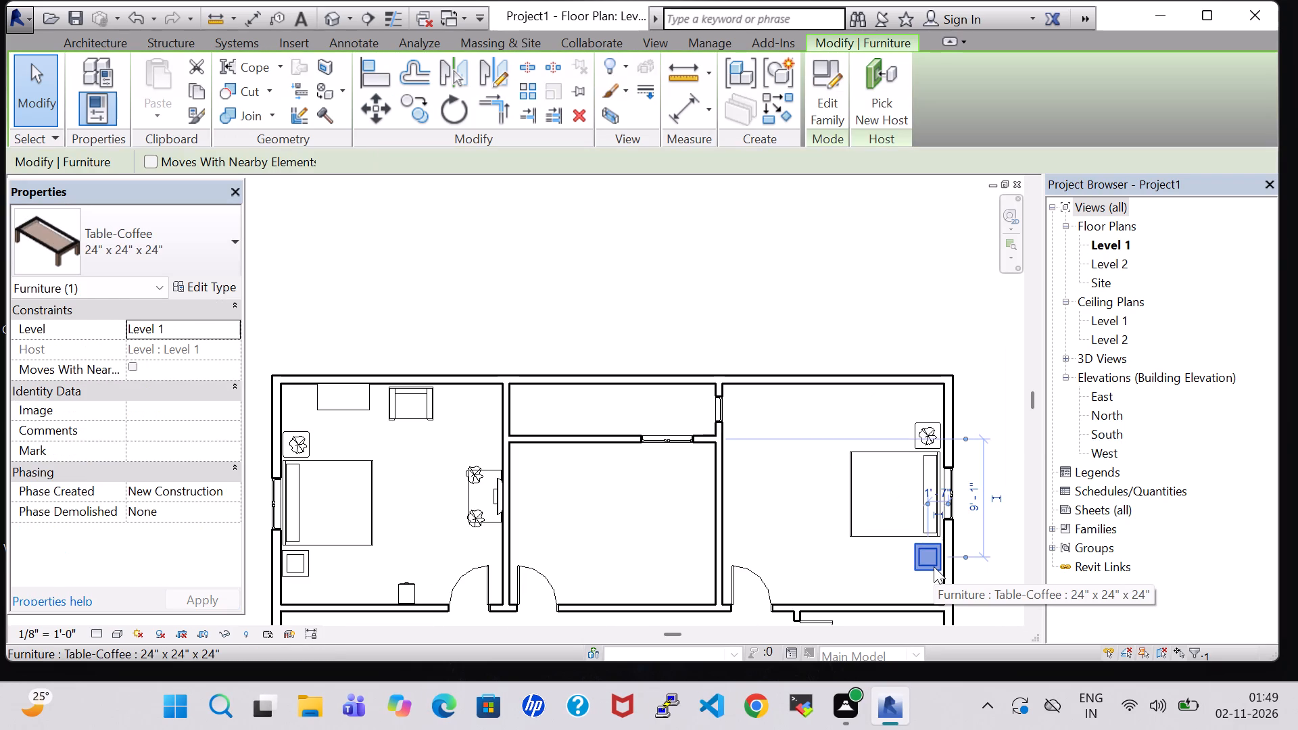
{"action": "key", "text": "Up"}
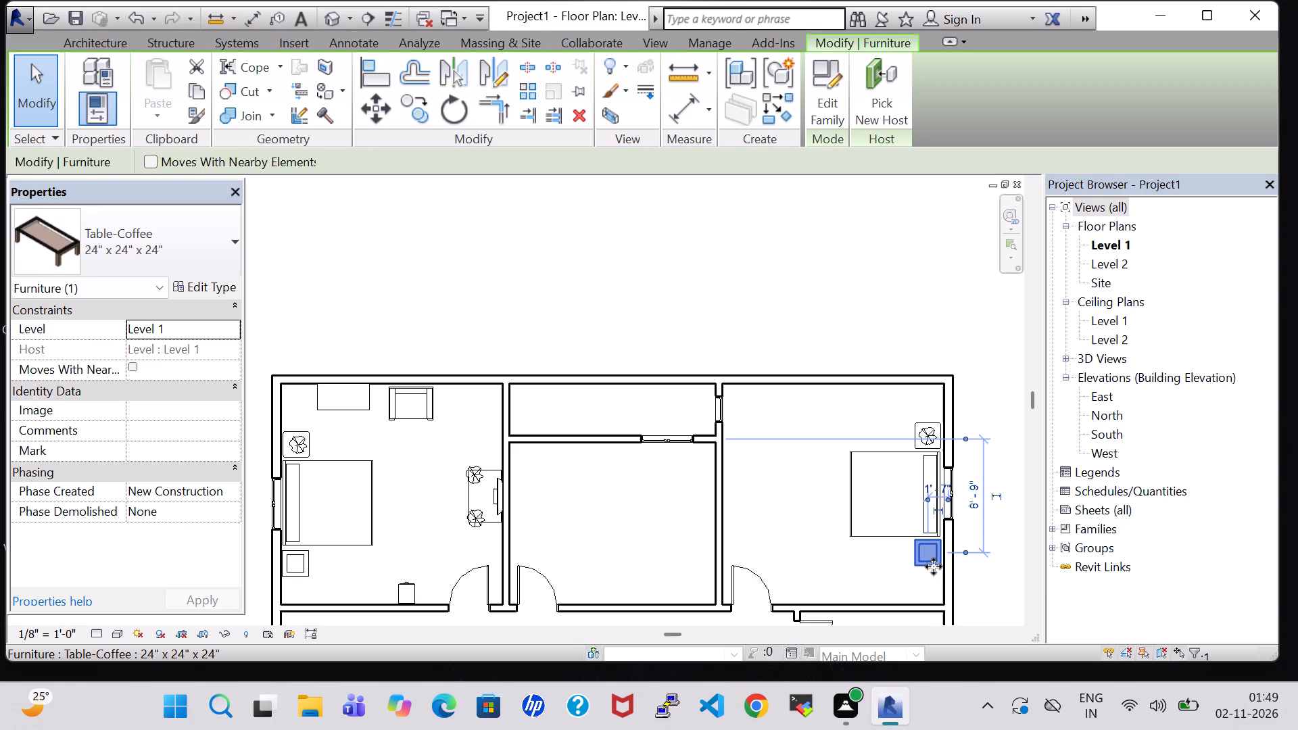
{"action": "double_click", "coordinate": [759, 404]}
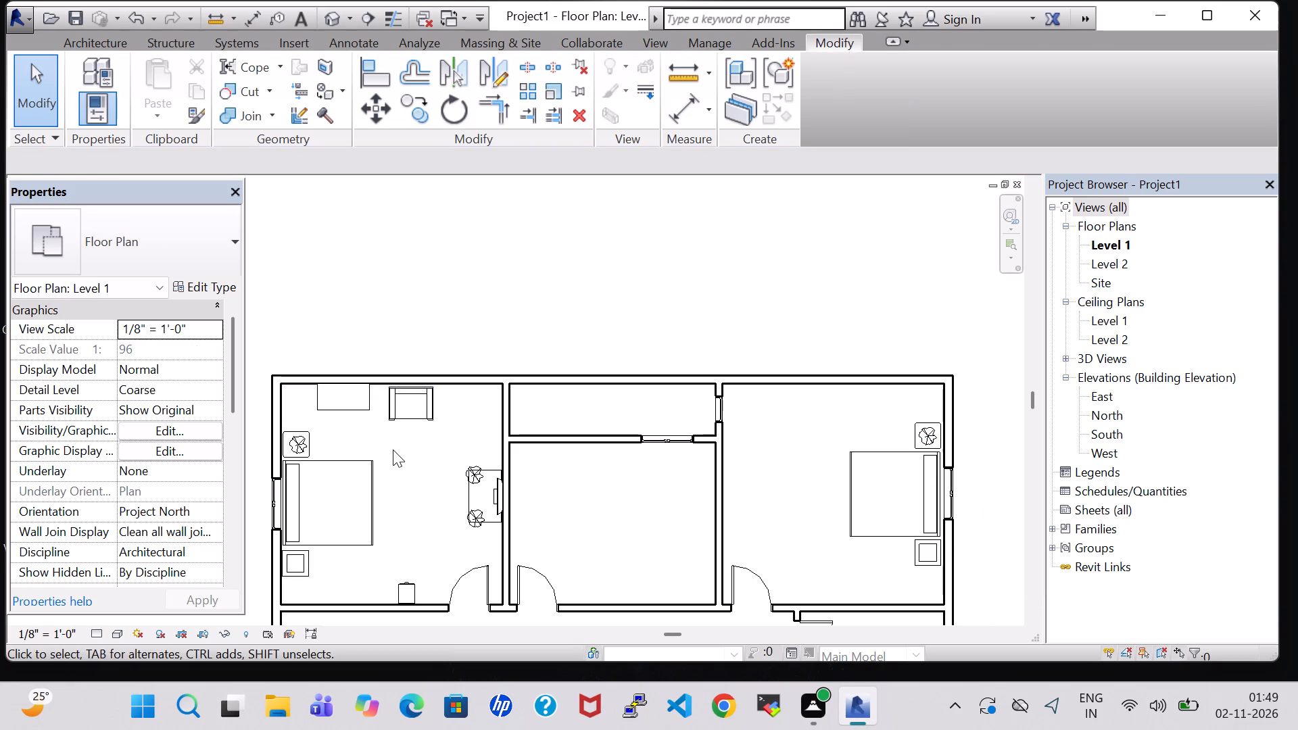
Place a Cabinet-File 2 Drawer 15" x 18" matching the northwest bedroom's one, facing north against the northeast bedroom's south wall, east of the door.
{"action": "left_click", "coordinate": [410, 595]}
{"action": "right_click", "coordinate": [410, 594]}
{"action": "double_click", "coordinate": [539, 278]}
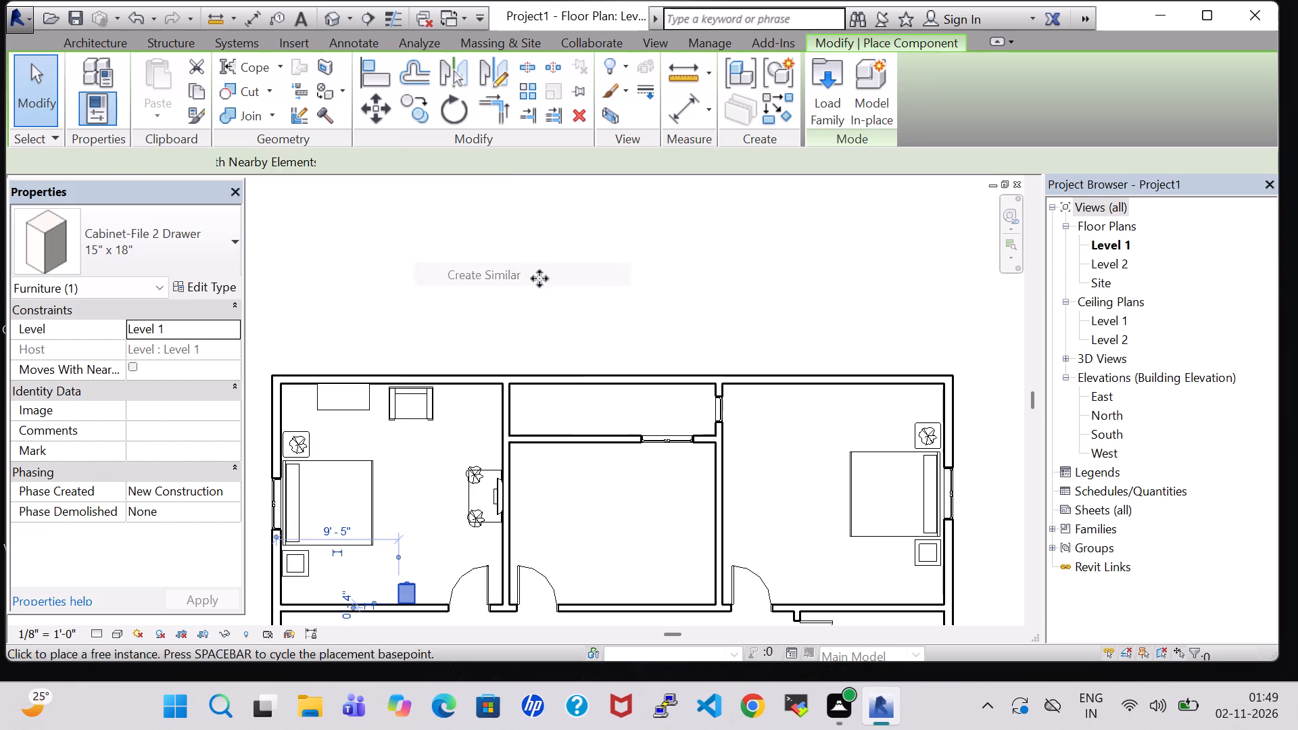
{"action": "key", "text": "space"}
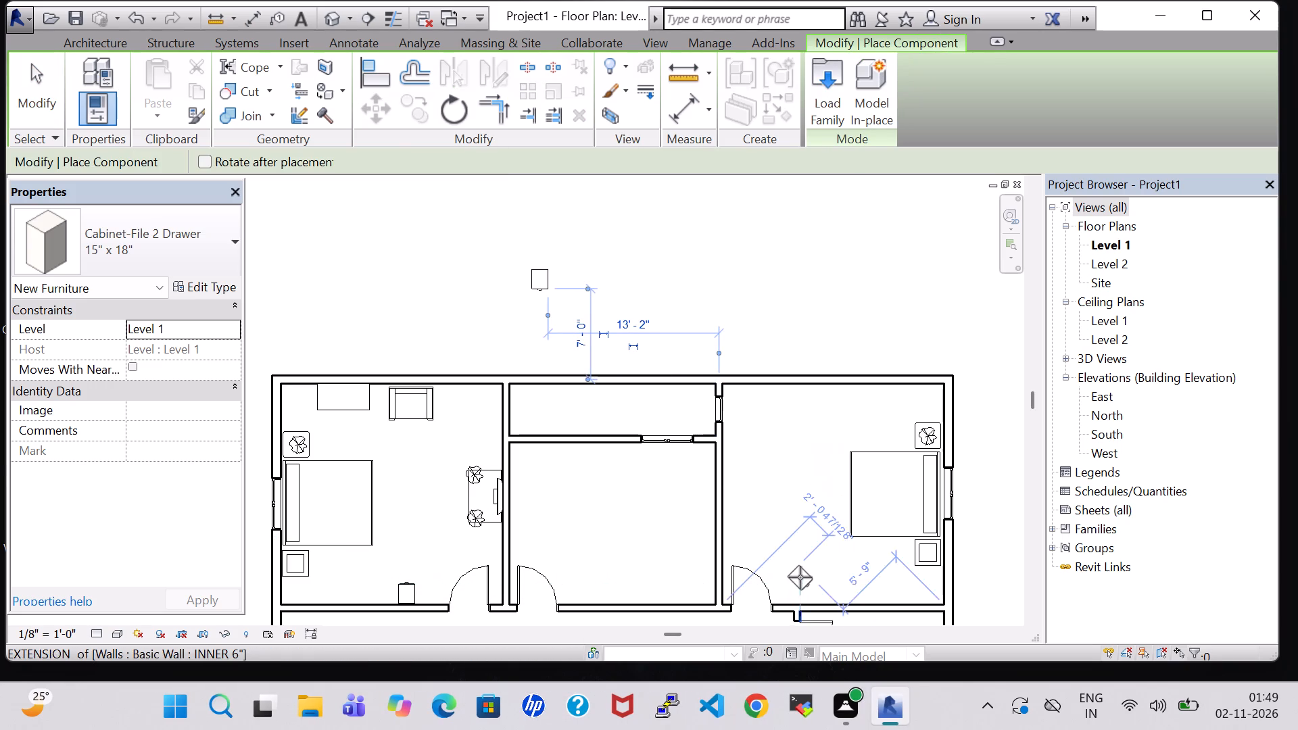
{"action": "key", "text": "space"}
{"action": "key", "text": "space"}
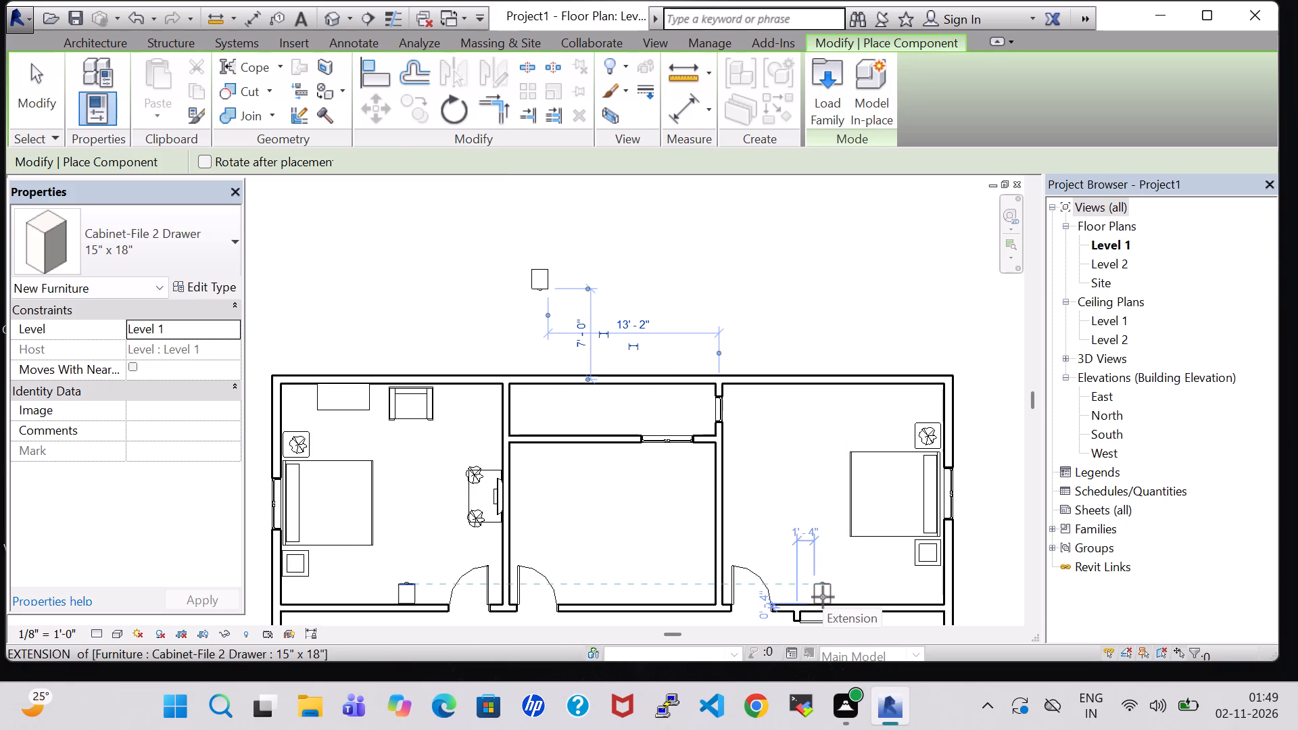
{"action": "left_click", "coordinate": [818, 597]}
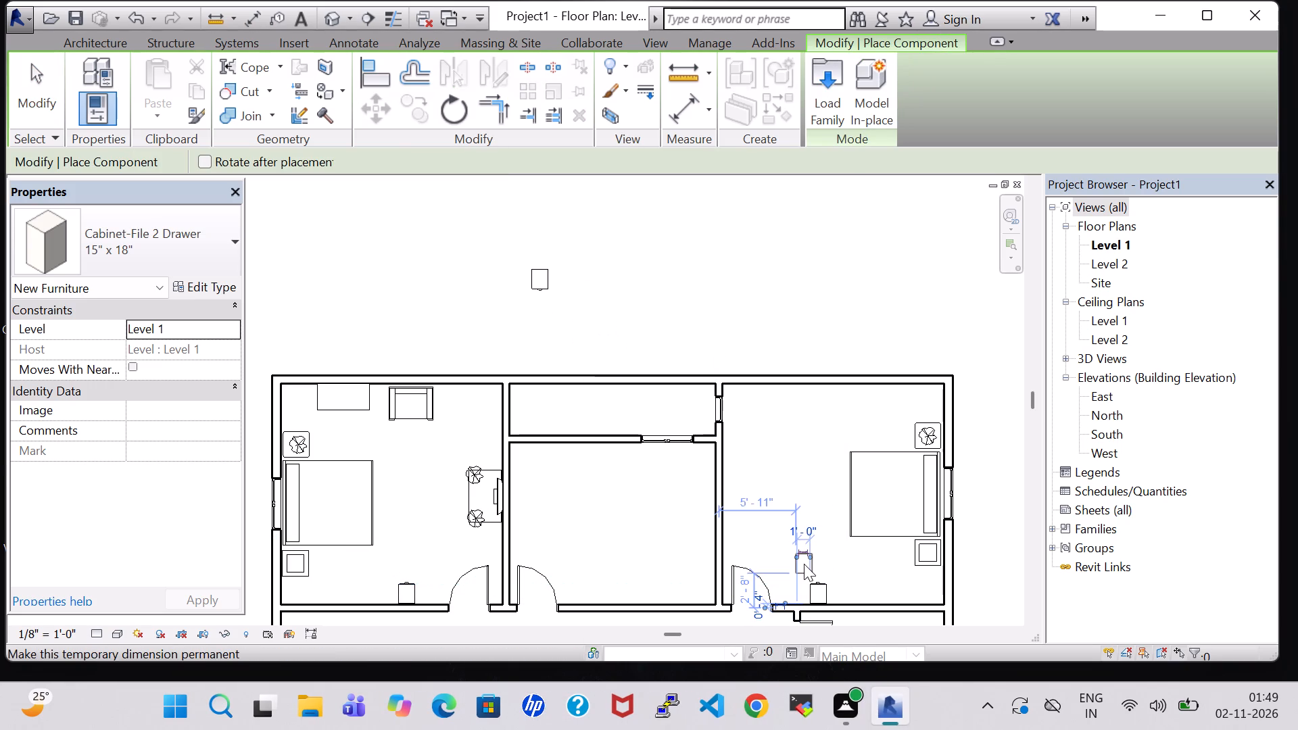
{"action": "key", "text": "Escape"}
{"action": "key", "text": "Escape"}
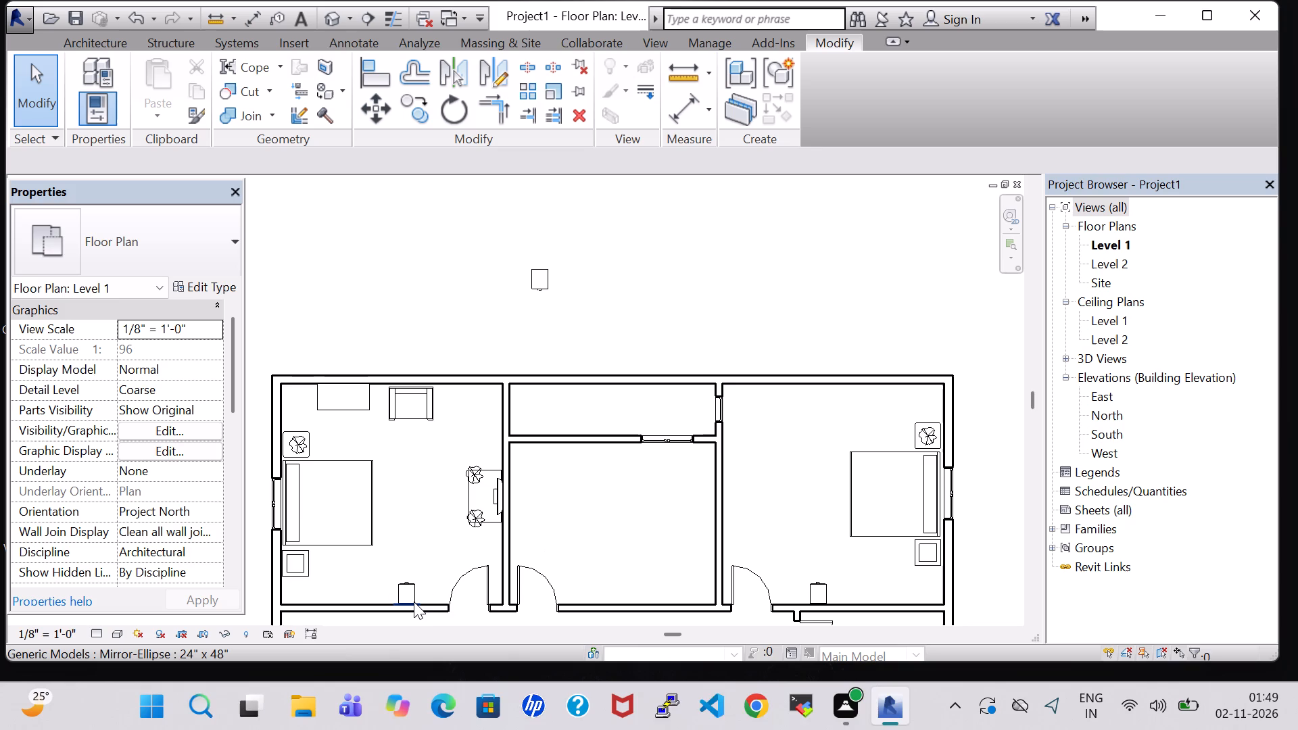
Place a Mirror-Ellipse 24" x 48" matching the northwest bedroom's one on the northeast bedroom's south wall, centered behind the file cabinet.
{"action": "left_click", "coordinate": [410, 602]}
{"action": "right_click", "coordinate": [410, 602]}
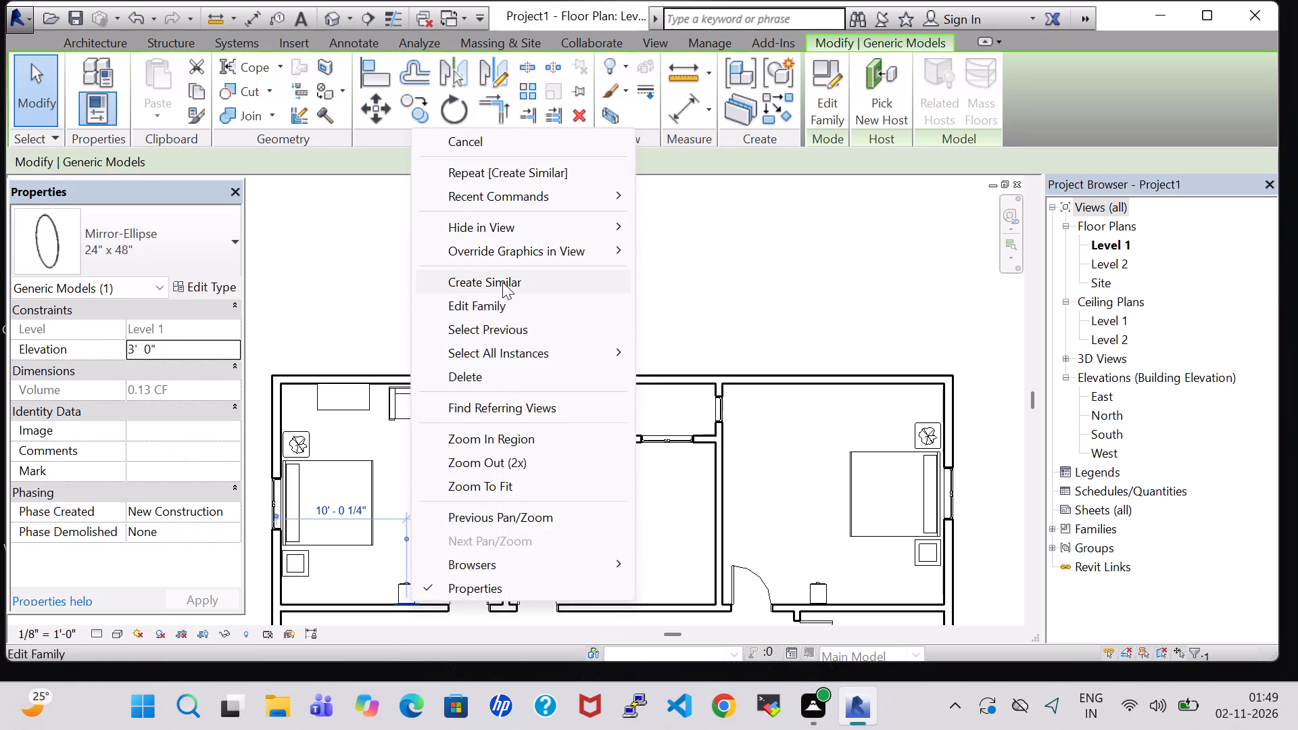
{"action": "left_click", "coordinate": [502, 282]}
{"action": "scroll", "coordinate": [822, 606], "scroll_direction": "up", "scroll_amount": 5}
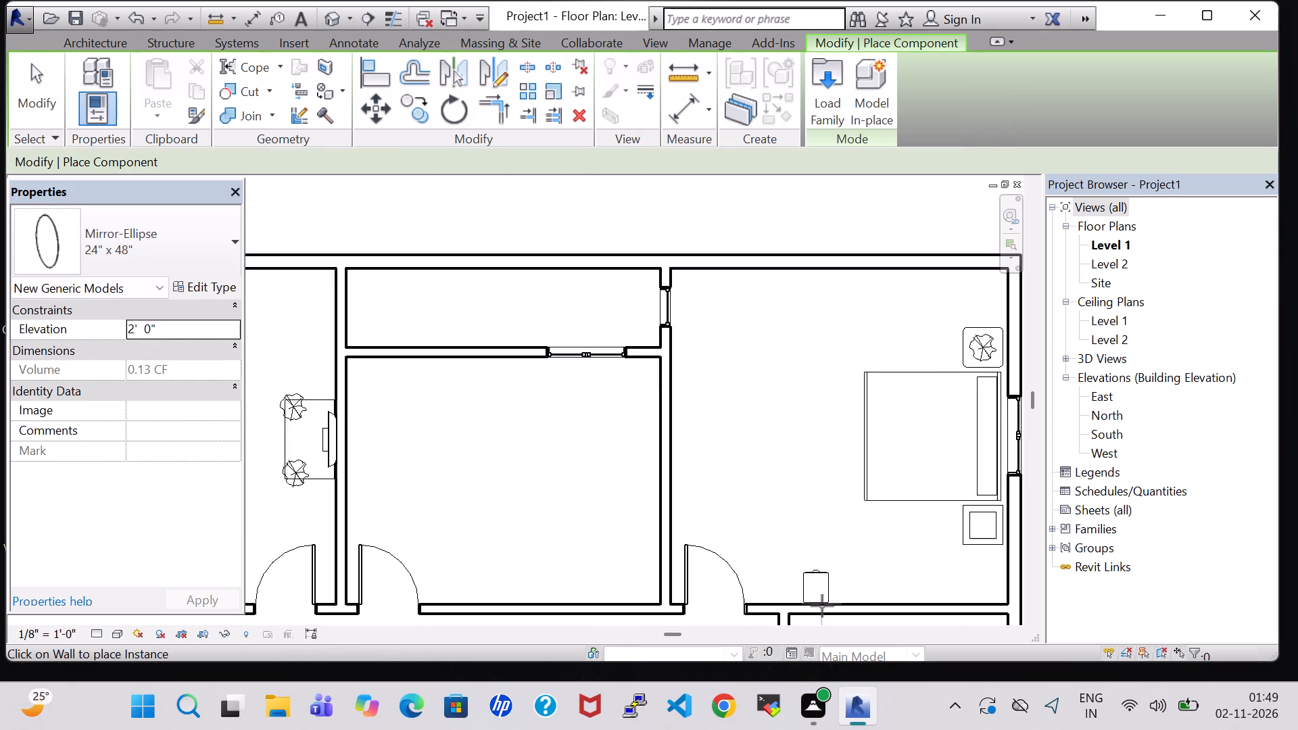
{"action": "scroll", "coordinate": [822, 606], "scroll_direction": "up", "scroll_amount": 4}
{"action": "left_click", "coordinate": [811, 604]}
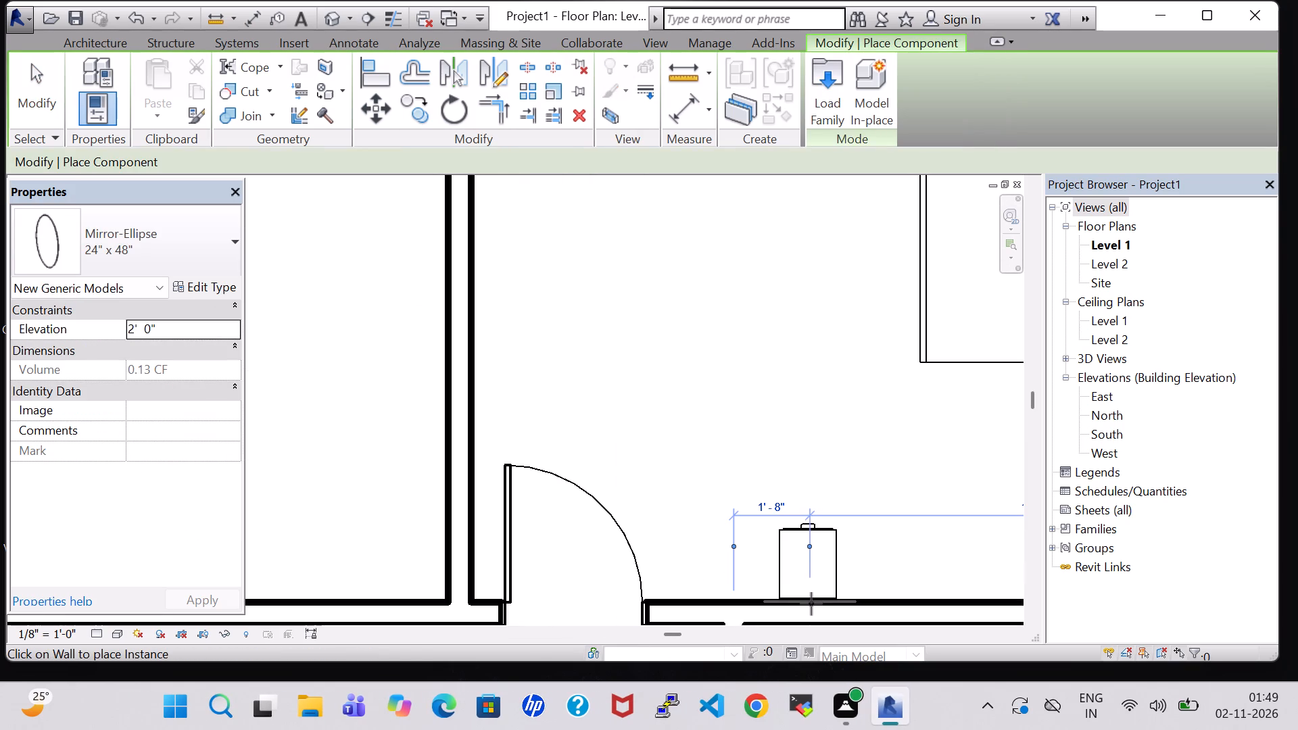
{"action": "key", "text": "Escape"}
{"action": "key", "text": "Escape"}
Set the elevation of the northeast bedroom's Mirror-Ellipse to 3' 0".
{"action": "left_click", "coordinate": [811, 604]}
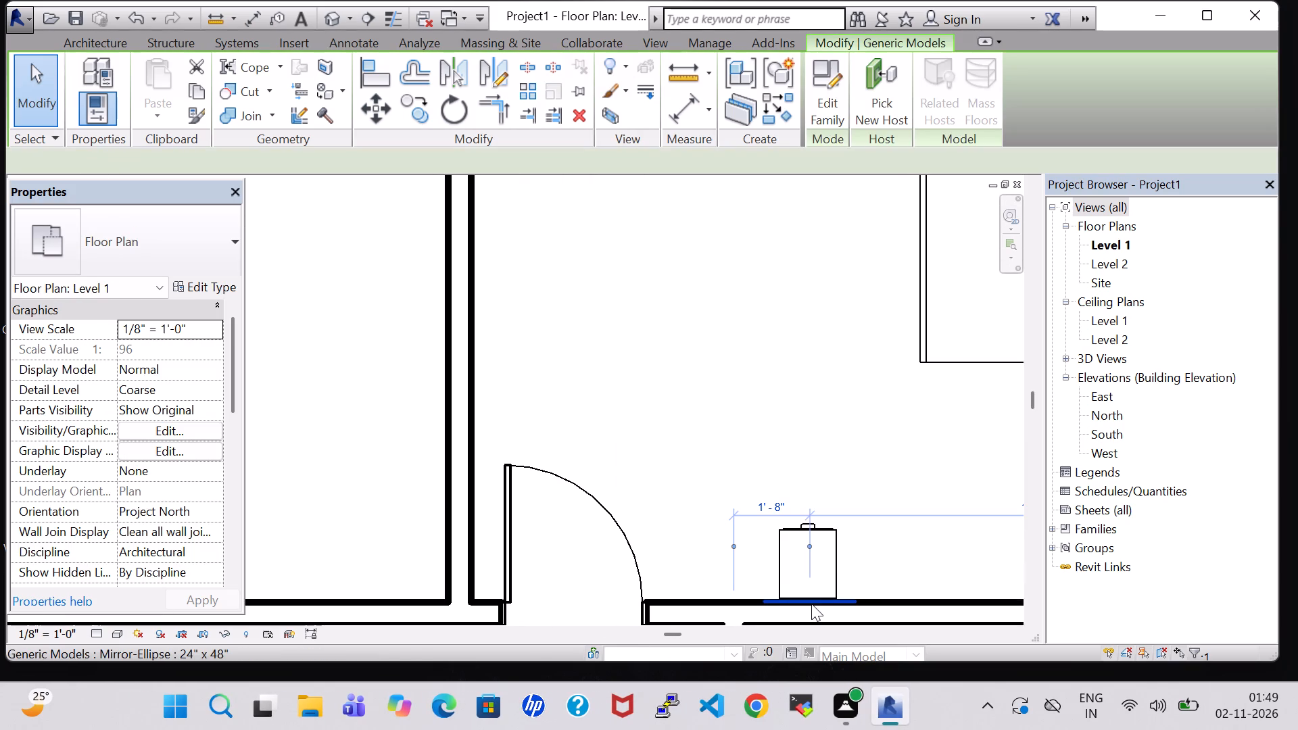
{"action": "left_click", "coordinate": [134, 349]}
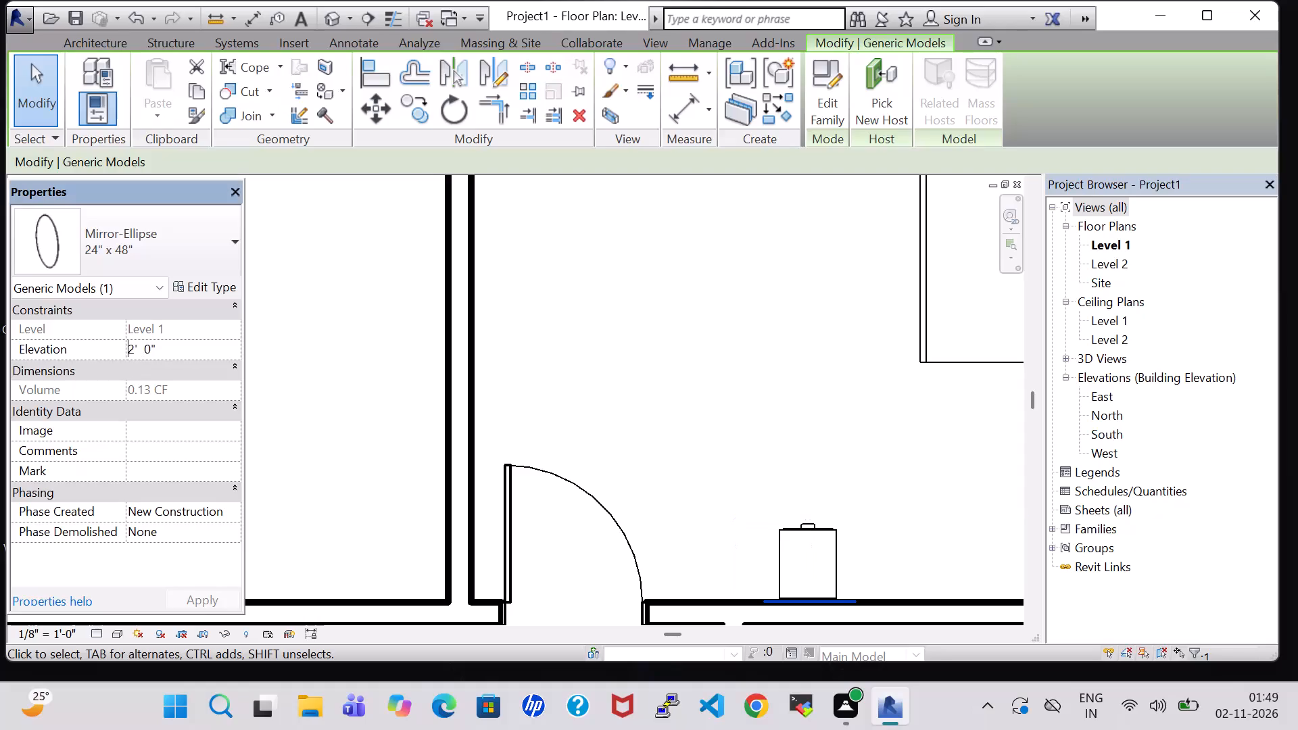
{"action": "left_click", "coordinate": [134, 349]}
{"action": "key", "text": "BackSpace"}
{"action": "key", "text": "3"}
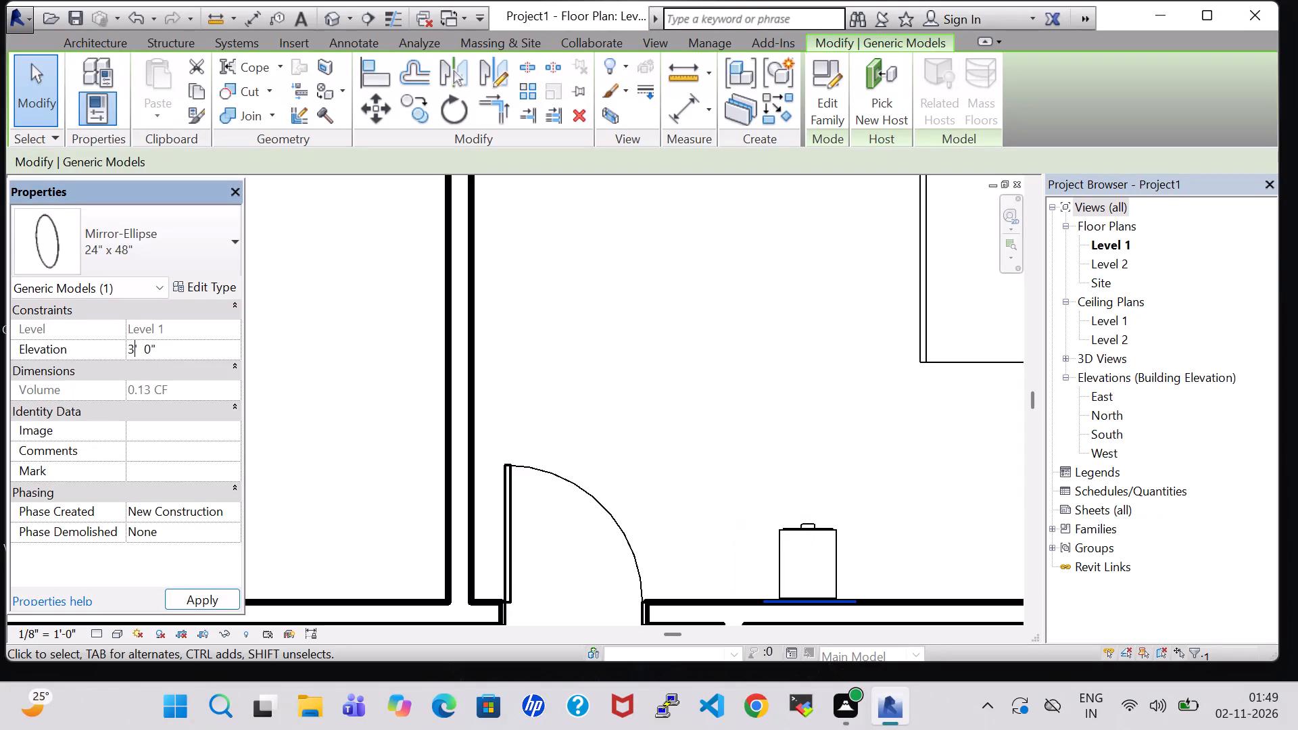
{"action": "left_click", "coordinate": [210, 602]}
{"action": "left_click", "coordinate": [727, 377]}
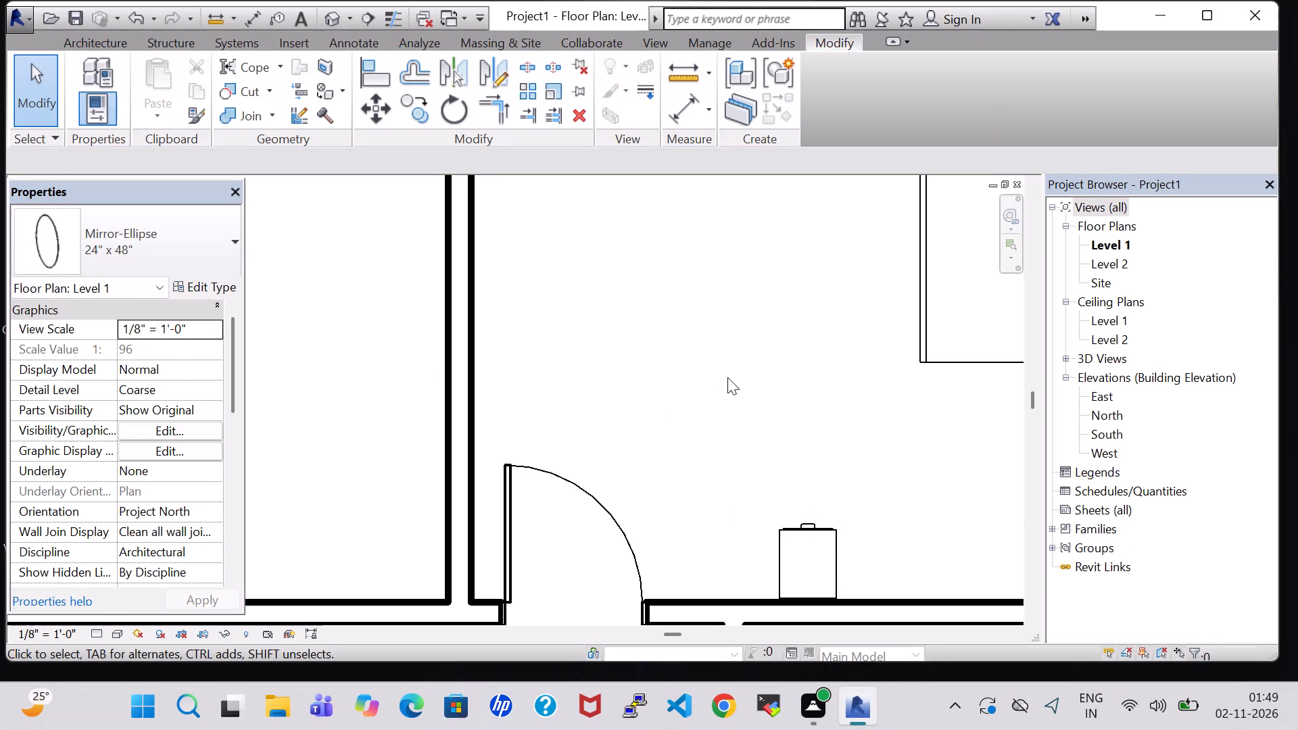
{"action": "scroll", "coordinate": [727, 383], "scroll_direction": "down", "scroll_amount": 4}
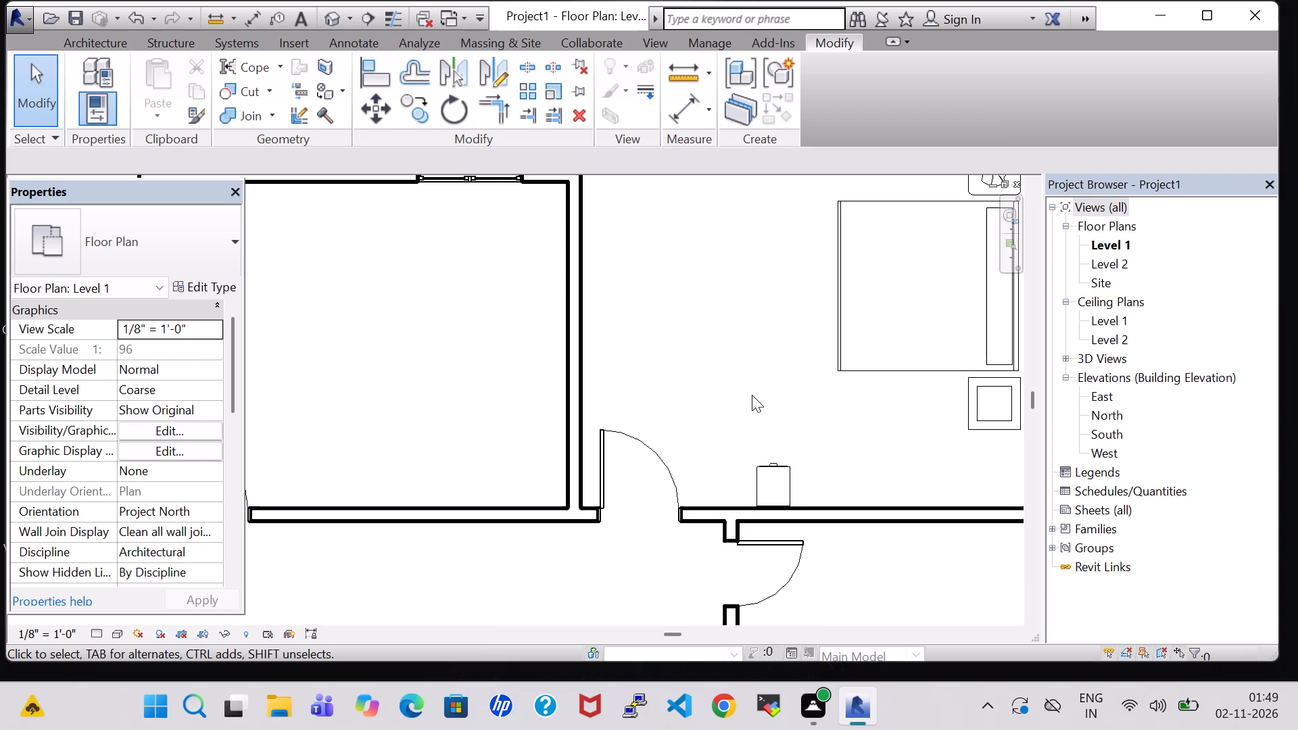
{"action": "scroll", "coordinate": [752, 395], "scroll_direction": "down", "scroll_amount": 2}
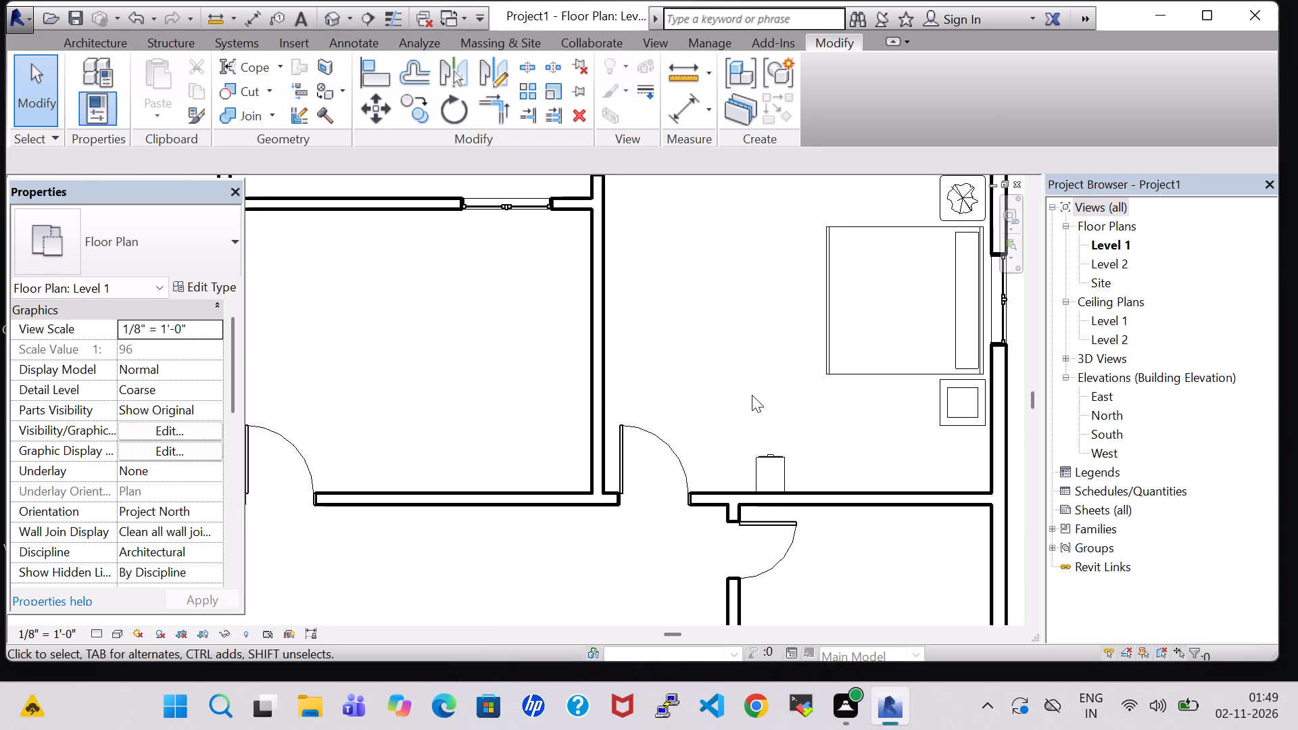
Examine the northeast bedroom's south side and check the properties of the Mirror-Ellipse behind the file cabinet.
{"action": "middle_click", "coordinate": [750, 365]}
{"action": "middle_click_drag", "start_coordinate": [750, 365], "coordinate": [726, 432]}
{"action": "scroll", "coordinate": [575, 368], "scroll_direction": "up", "scroll_amount": 8}
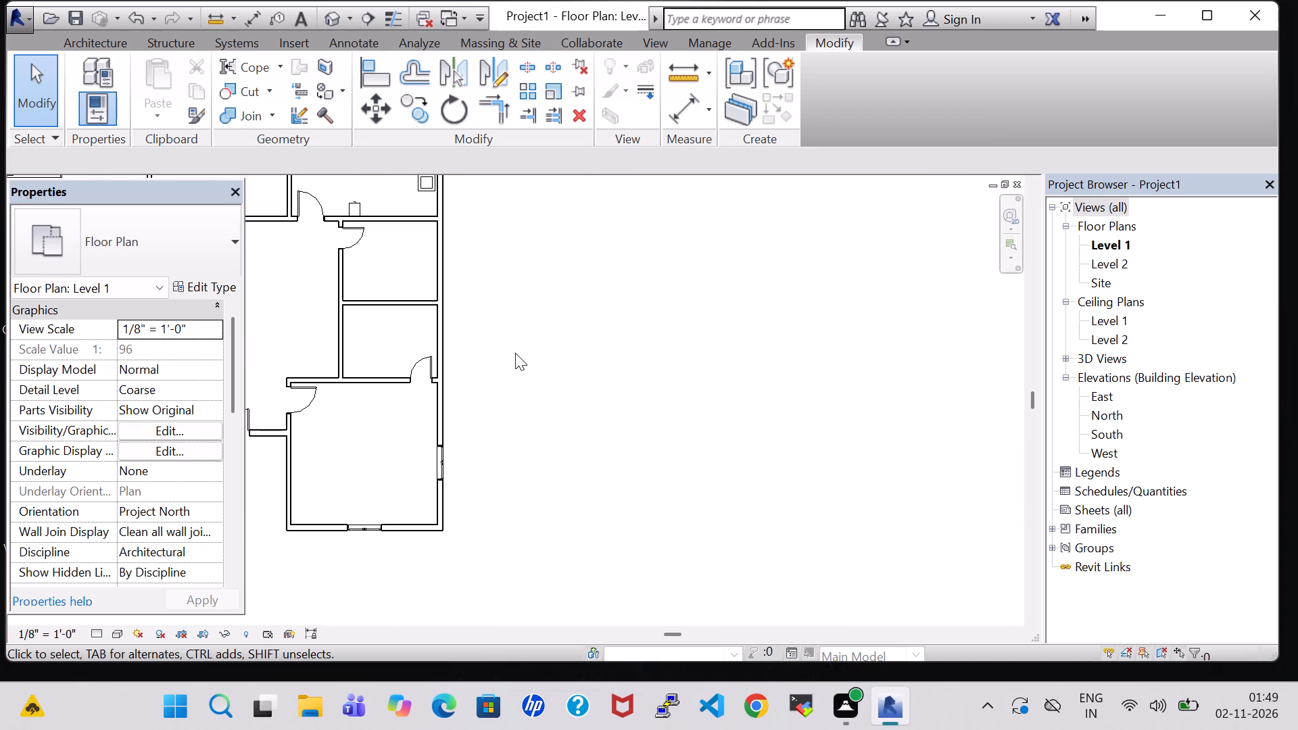
{"action": "scroll", "coordinate": [481, 280], "scroll_direction": "up", "scroll_amount": 1}
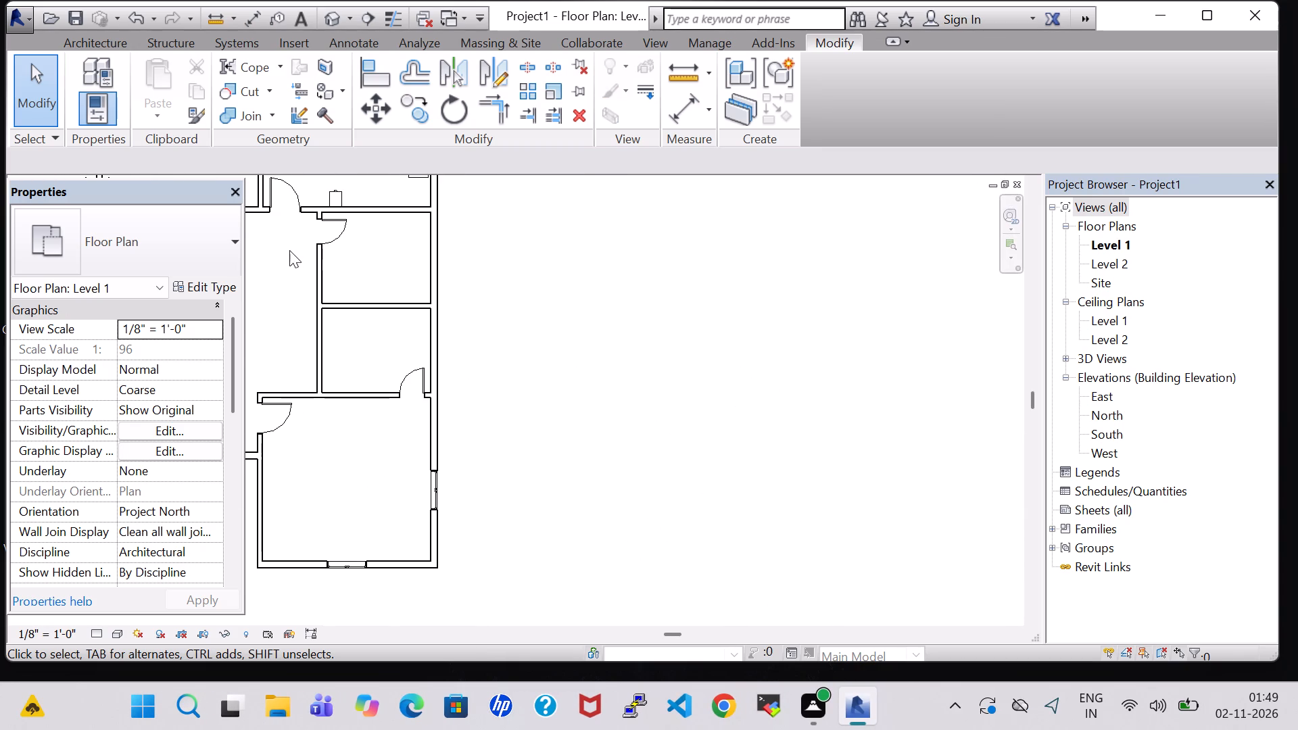
{"action": "scroll", "coordinate": [520, 441], "scroll_direction": "up", "scroll_amount": 1}
{"action": "scroll", "coordinate": [397, 339], "scroll_direction": "down", "scroll_amount": 2}
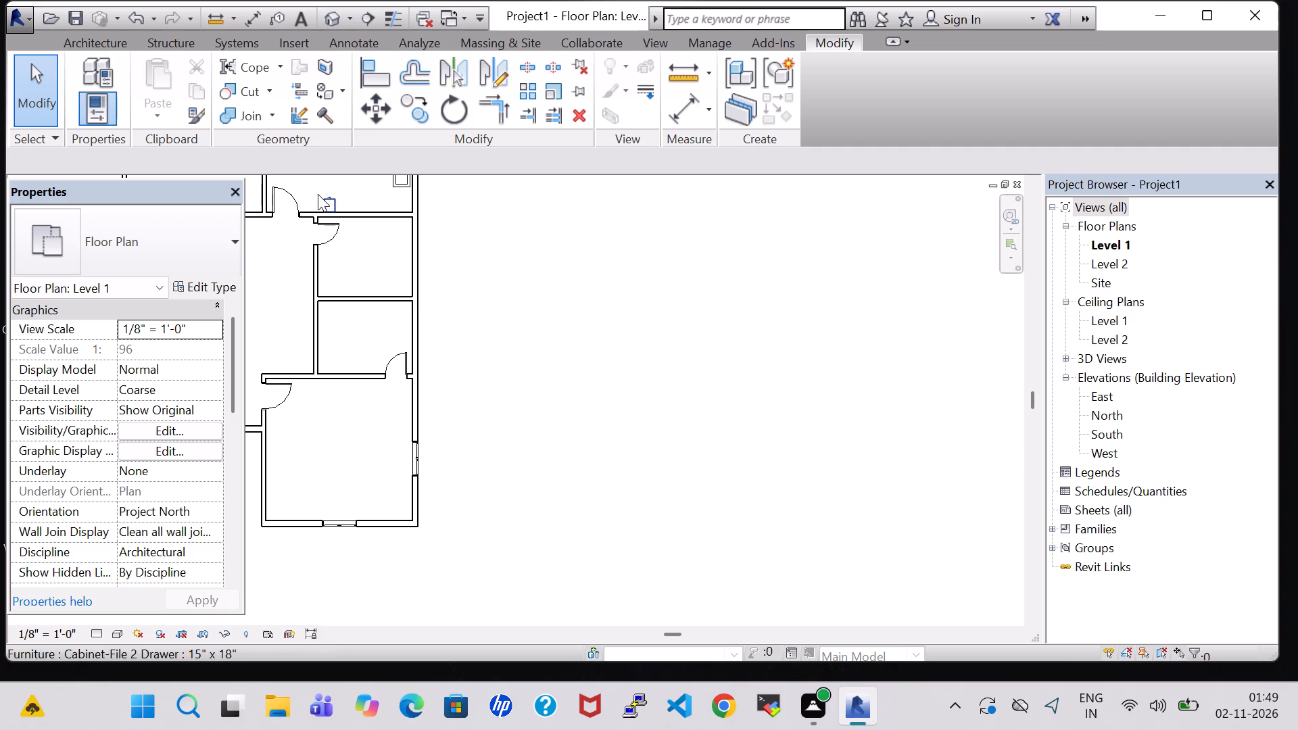
{"action": "middle_click_drag", "start_coordinate": [692, 537], "coordinate": [813, 600]}
{"action": "scroll", "coordinate": [435, 389], "scroll_direction": "up", "scroll_amount": 1}
{"action": "middle_click_drag", "start_coordinate": [435, 389], "coordinate": [529, 429]}
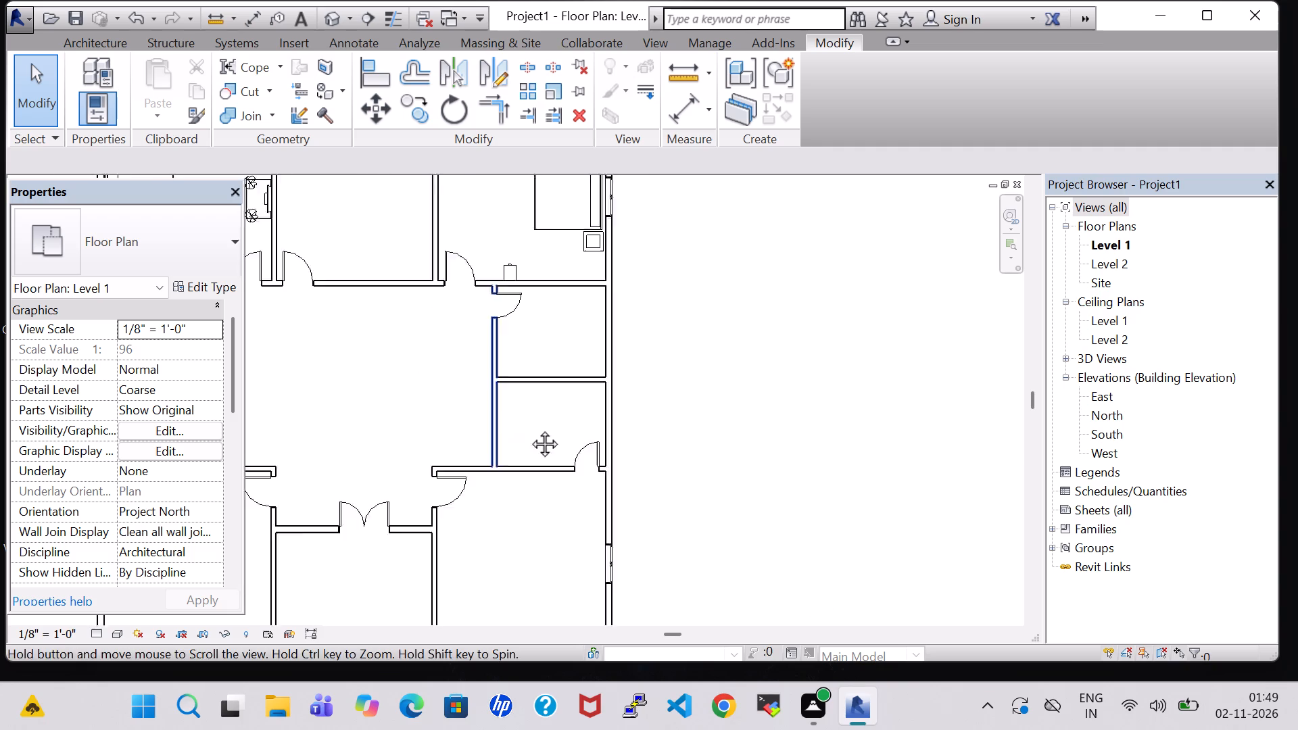
{"action": "middle_click_drag", "start_coordinate": [529, 429], "coordinate": [685, 507]}
{"action": "scroll", "coordinate": [742, 458], "scroll_direction": "up", "scroll_amount": 6}
{"action": "middle_click_drag", "start_coordinate": [734, 412], "coordinate": [740, 494]}
{"action": "middle_click_drag", "start_coordinate": [741, 528], "coordinate": [741, 536]}
{"action": "middle_click", "coordinate": [742, 575]}
{"action": "middle_click", "coordinate": [742, 577]}
{"action": "scroll", "coordinate": [742, 577], "scroll_direction": "up", "scroll_amount": 1}
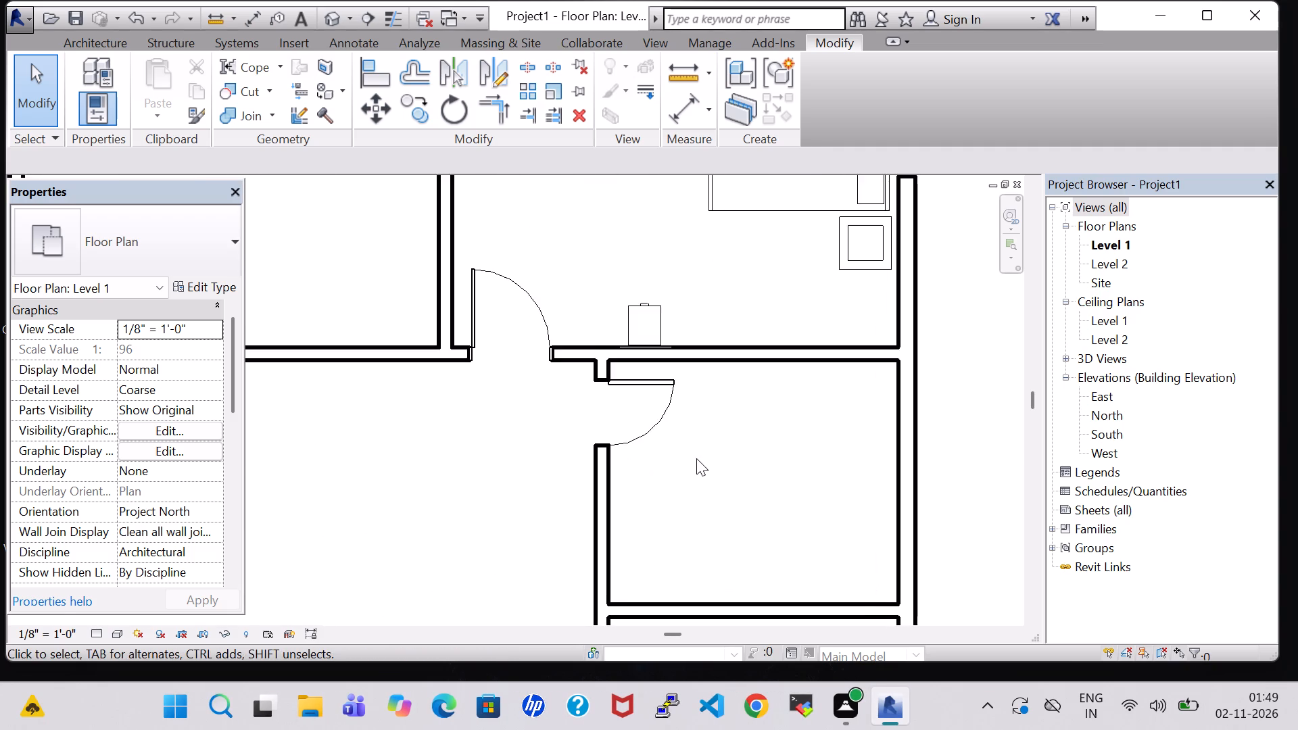
{"action": "scroll", "coordinate": [695, 453], "scroll_direction": "up", "scroll_amount": 3}
{"action": "left_click", "coordinate": [615, 293]}
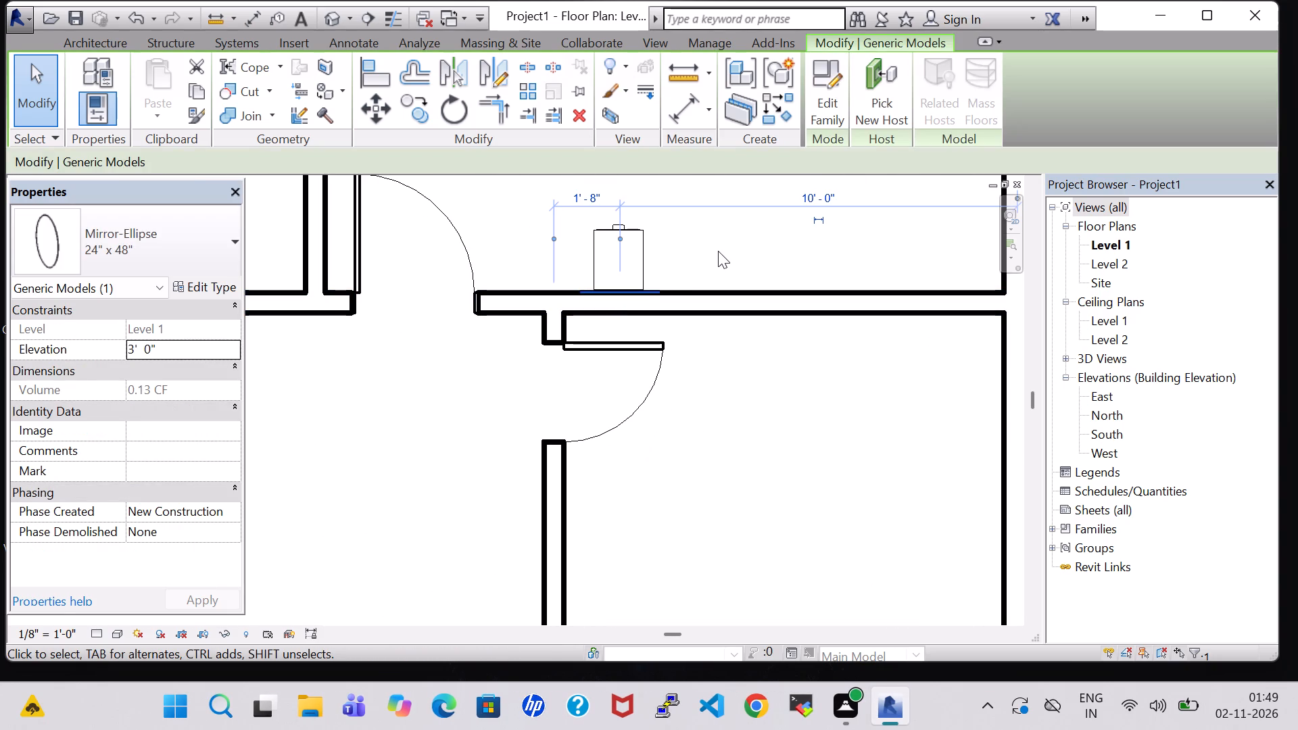
{"action": "left_click", "coordinate": [718, 246]}
Place a Dresser 48" x 72" x 24" matching the northwest bedroom's one against the northeast bedroom's north wall, north of the bed.
{"action": "middle_click_drag", "start_coordinate": [746, 379], "coordinate": [801, 554]}
{"action": "scroll", "coordinate": [702, 429], "scroll_direction": "down", "scroll_amount": 5}
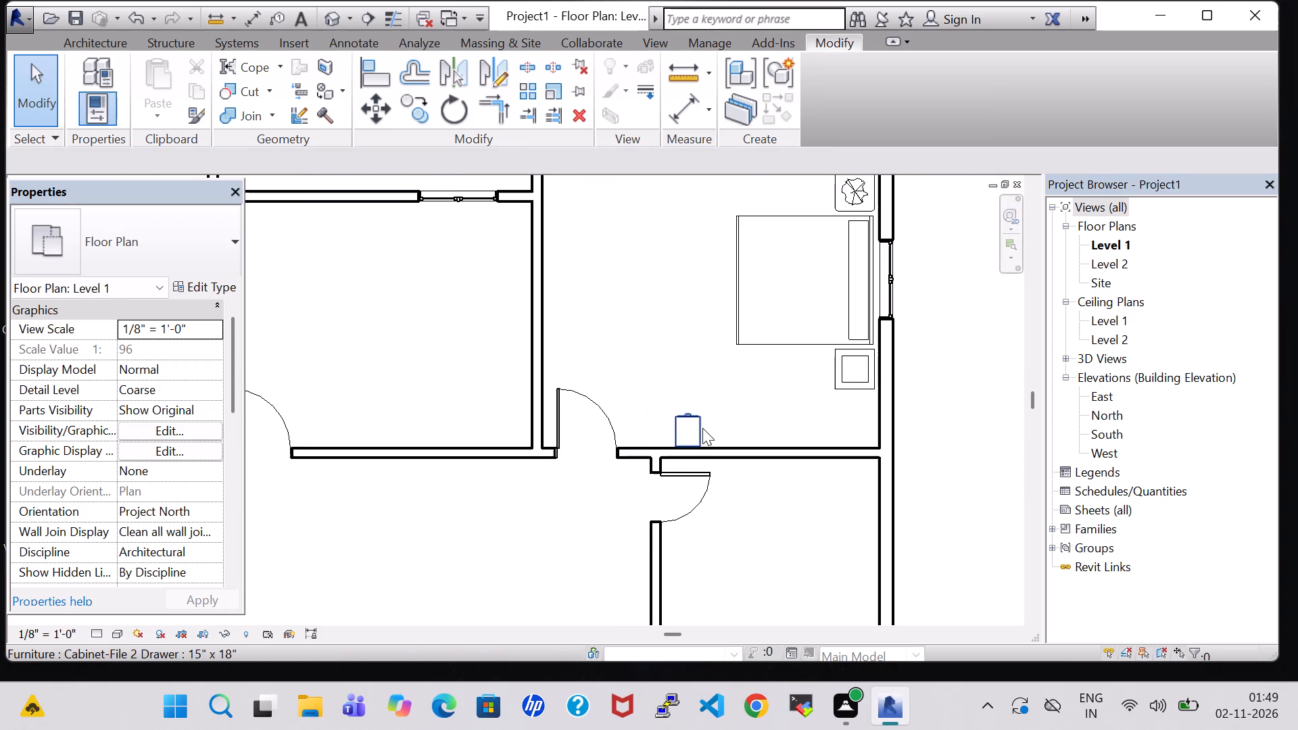
{"action": "middle_click_drag", "start_coordinate": [768, 456], "coordinate": [775, 463]}
{"action": "scroll", "coordinate": [614, 372], "scroll_direction": "down", "scroll_amount": 5}
{"action": "middle_click_drag", "start_coordinate": [481, 337], "coordinate": [635, 437]}
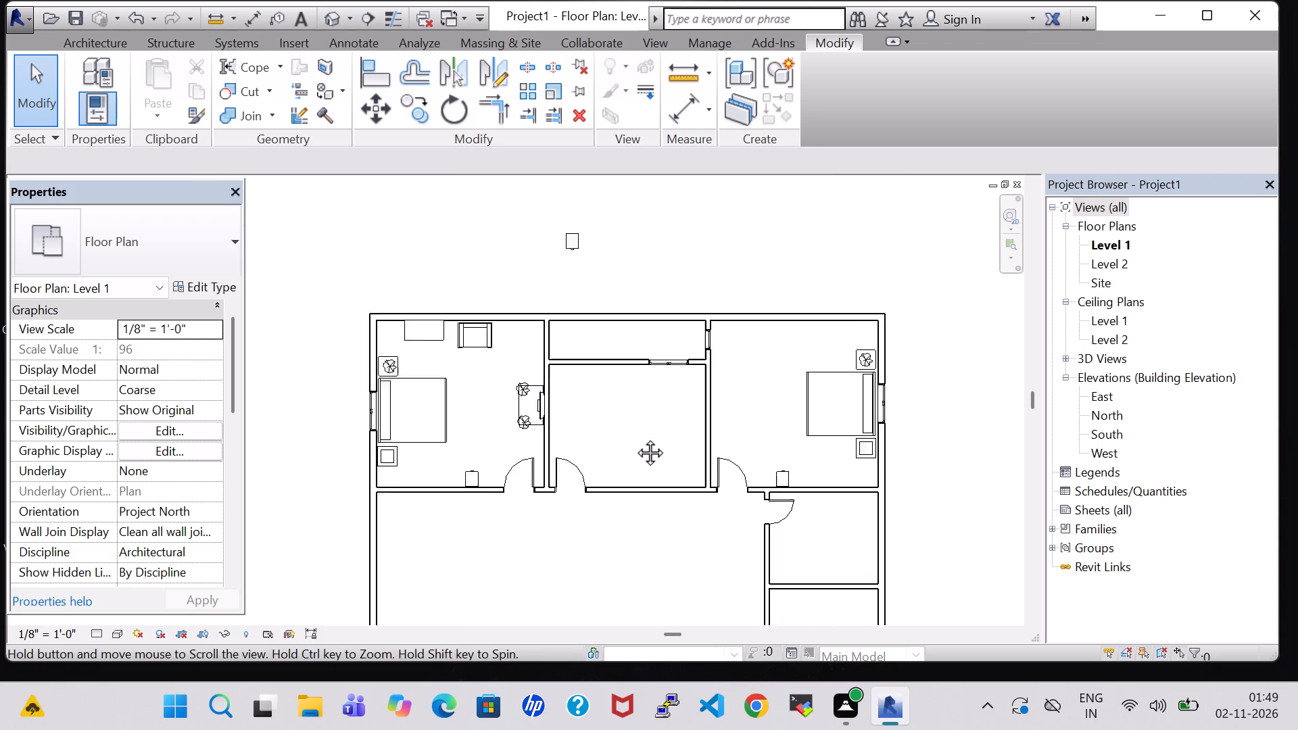
{"action": "middle_click_drag", "start_coordinate": [635, 437], "coordinate": [646, 451]}
{"action": "left_click", "coordinate": [465, 374]}
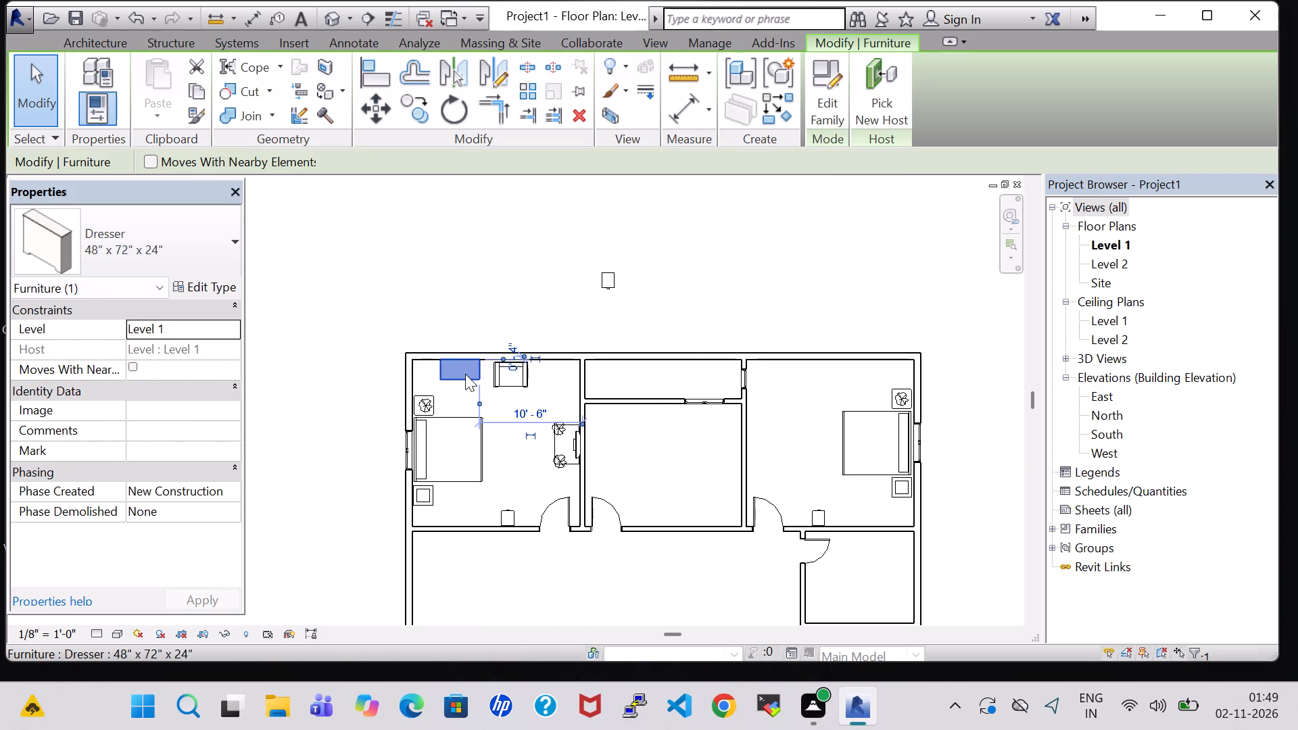
{"action": "right_click", "coordinate": [465, 374]}
{"action": "left_click", "coordinate": [598, 368]}
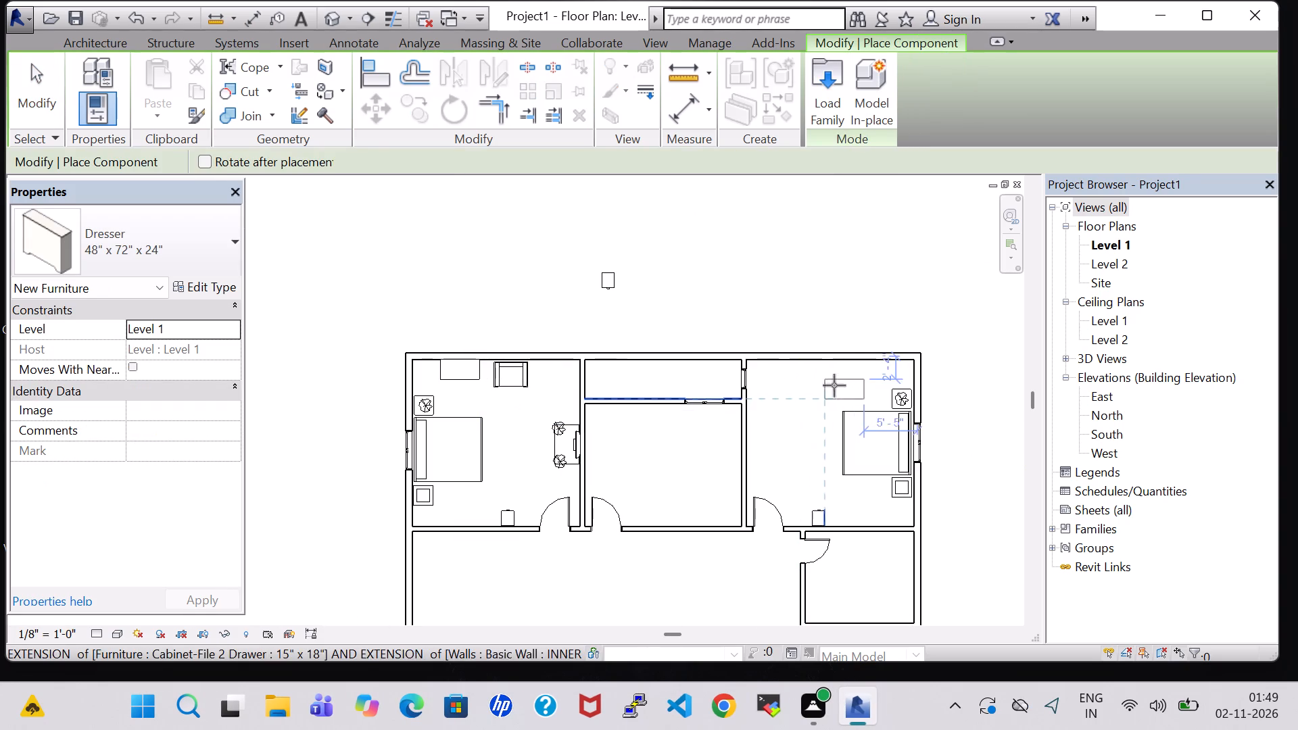
{"action": "scroll", "coordinate": [809, 377], "scroll_direction": "up", "scroll_amount": 2}
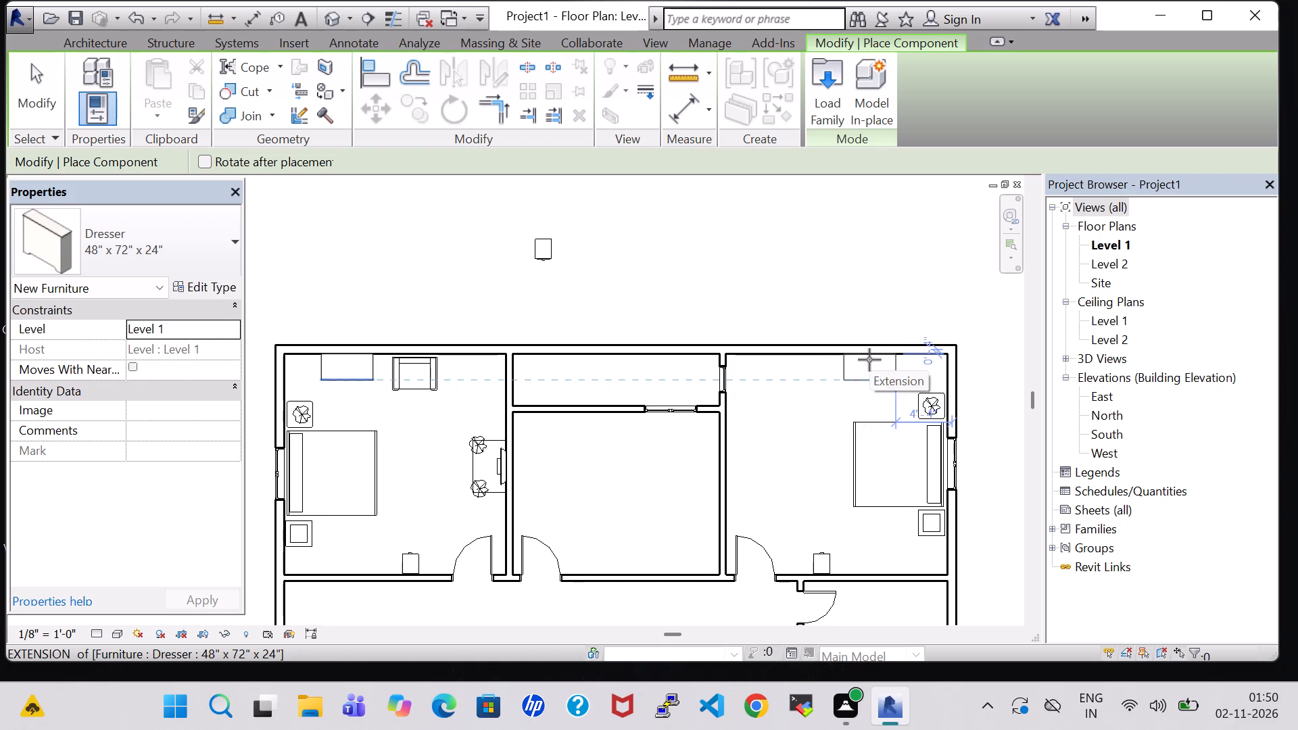
{"action": "left_click", "coordinate": [869, 360]}
{"action": "key", "text": "Escape"}
{"action": "key", "text": "Escape"}
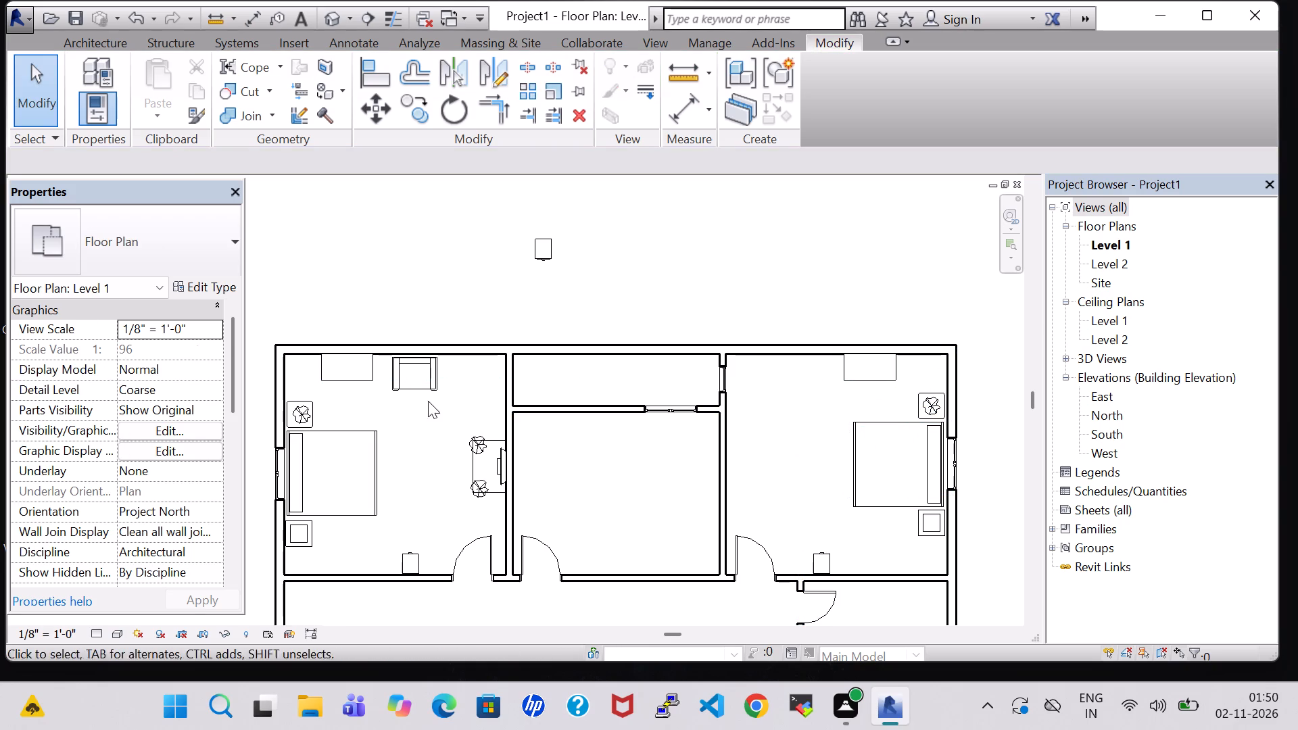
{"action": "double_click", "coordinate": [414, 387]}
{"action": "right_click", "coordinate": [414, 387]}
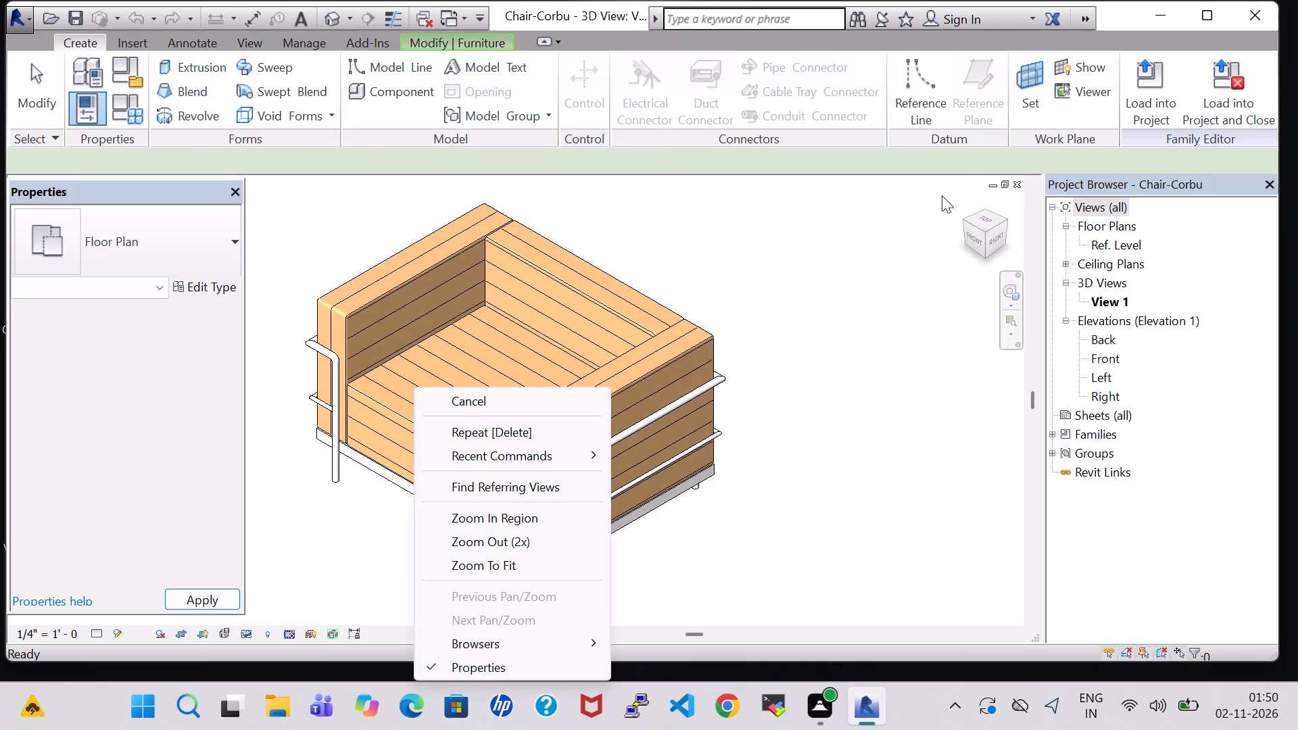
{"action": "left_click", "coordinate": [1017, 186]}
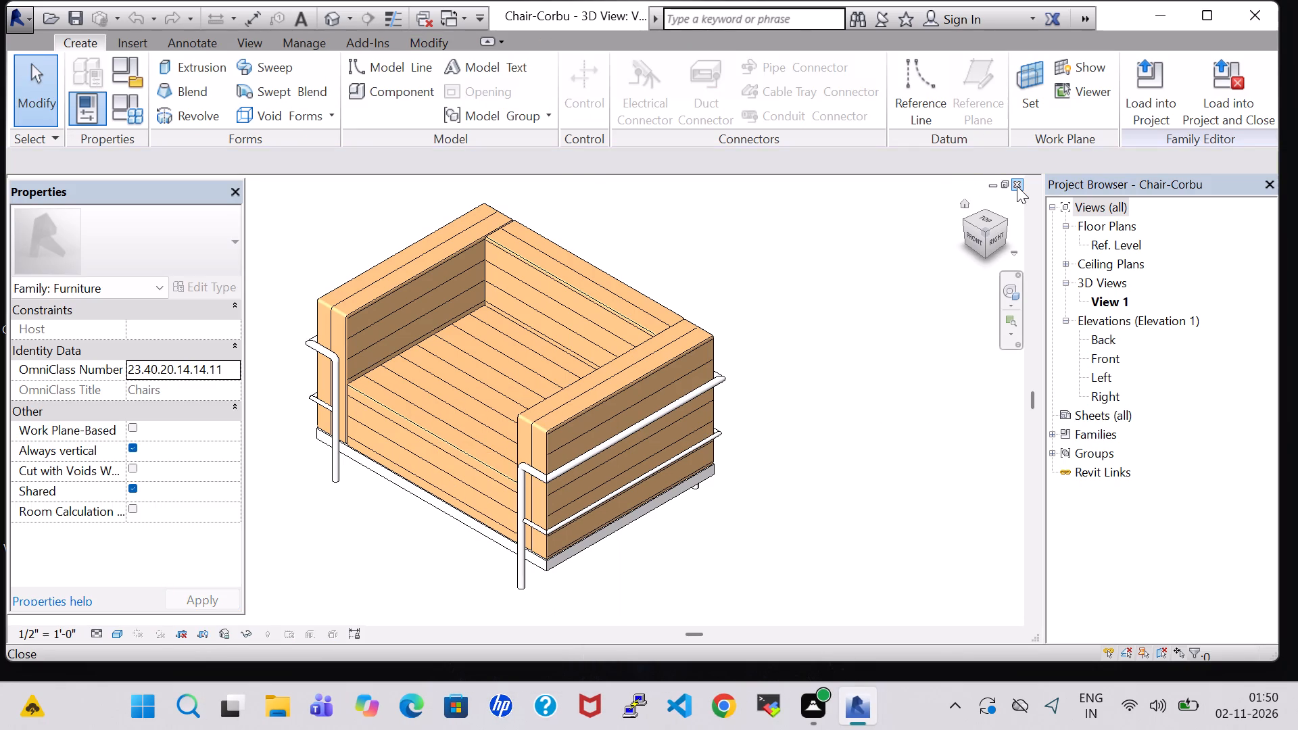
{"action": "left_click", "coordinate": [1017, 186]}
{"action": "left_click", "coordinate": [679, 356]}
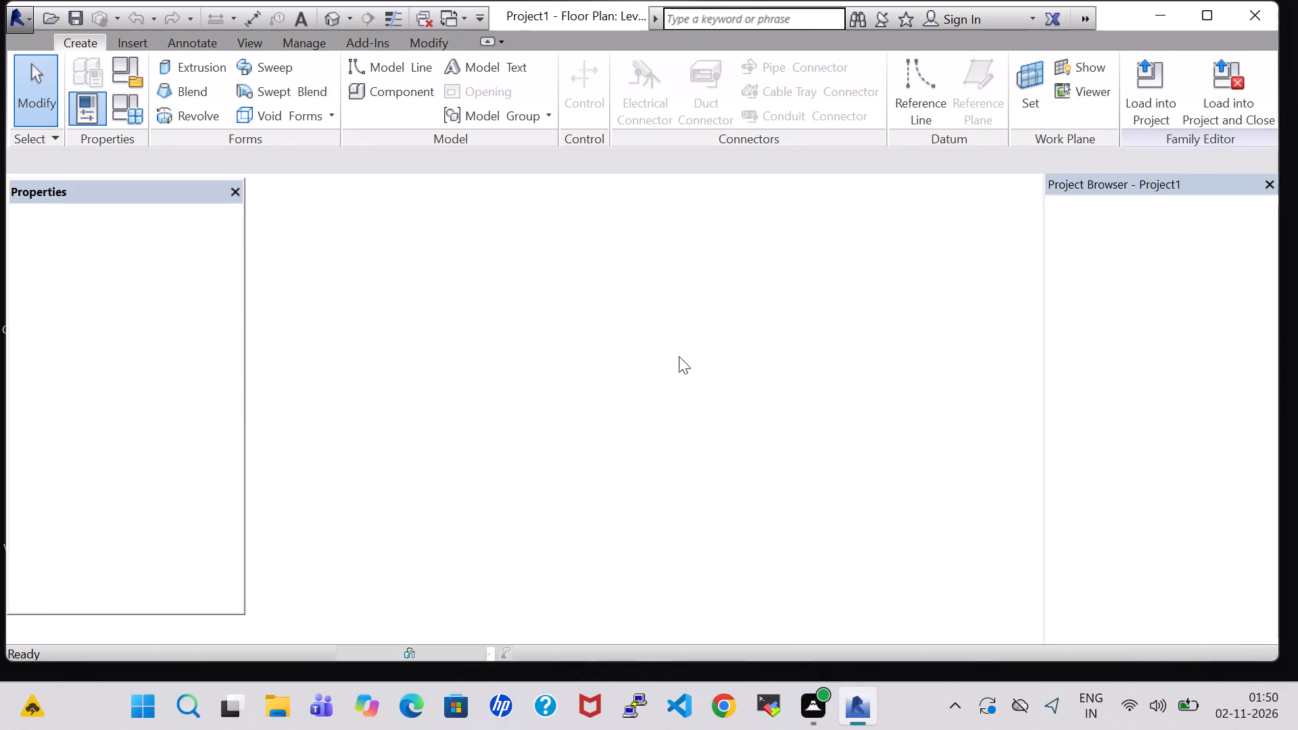
Place a Chair-Corbu matching the northwest bedroom's one near the northeast bedroom's north wall, west of the dresser, facing south.
{"action": "left_click", "coordinate": [396, 375]}
{"action": "right_click", "coordinate": [396, 375]}
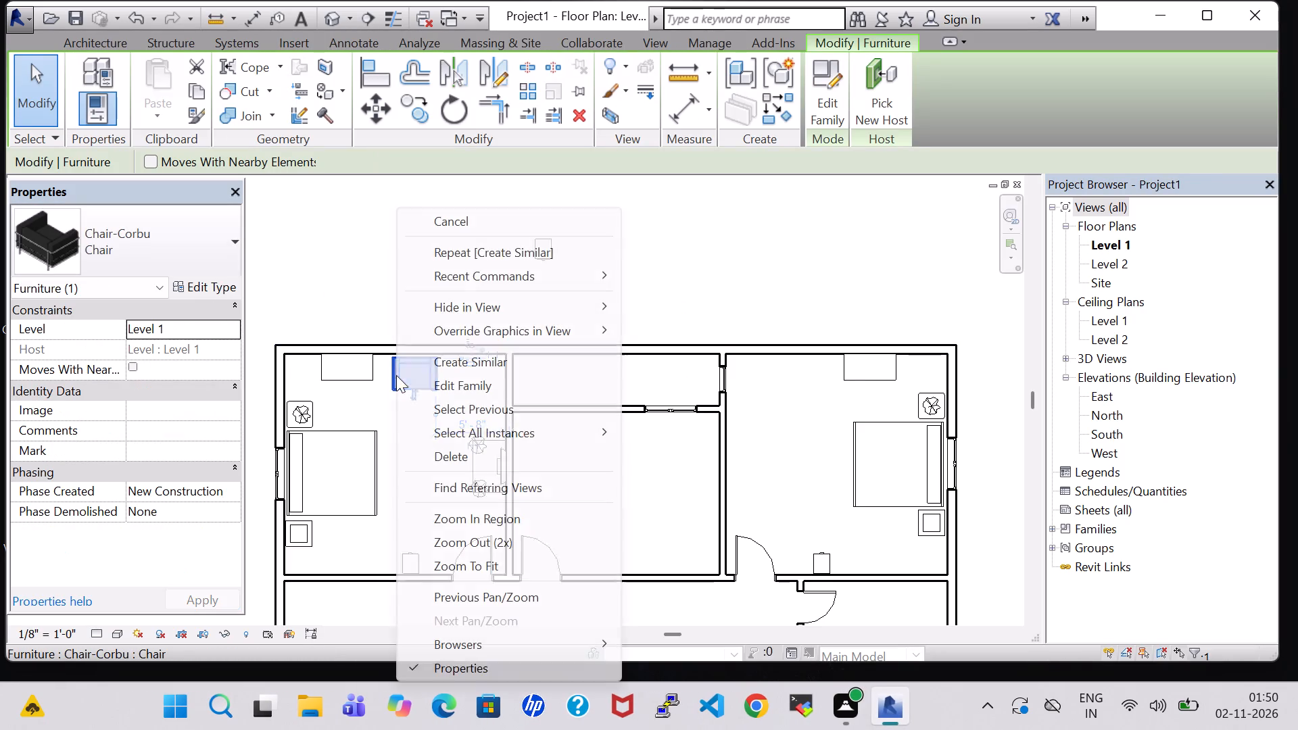
{"action": "left_click", "coordinate": [483, 368]}
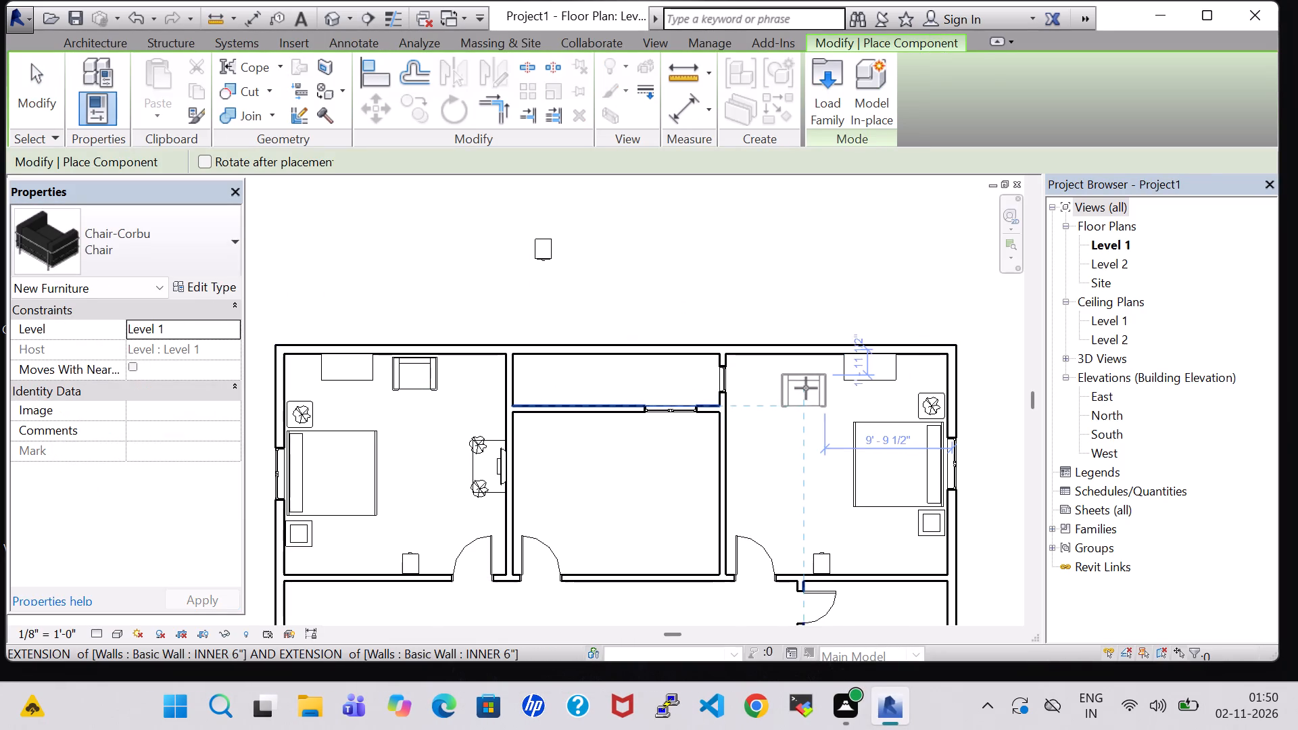
{"action": "scroll", "coordinate": [806, 388], "scroll_direction": "up", "scroll_amount": 6}
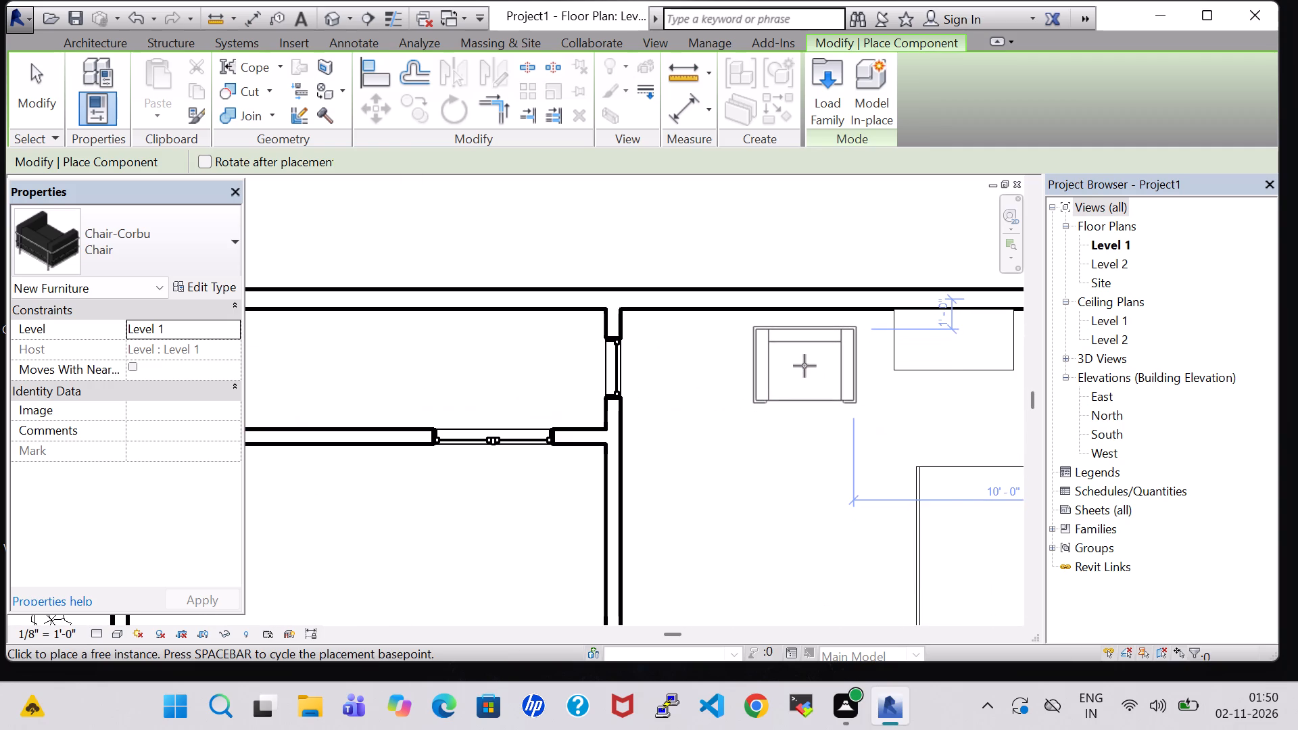
{"action": "left_click", "coordinate": [804, 366]}
{"action": "key", "text": "Escape"}
{"action": "key", "text": "Escape"}
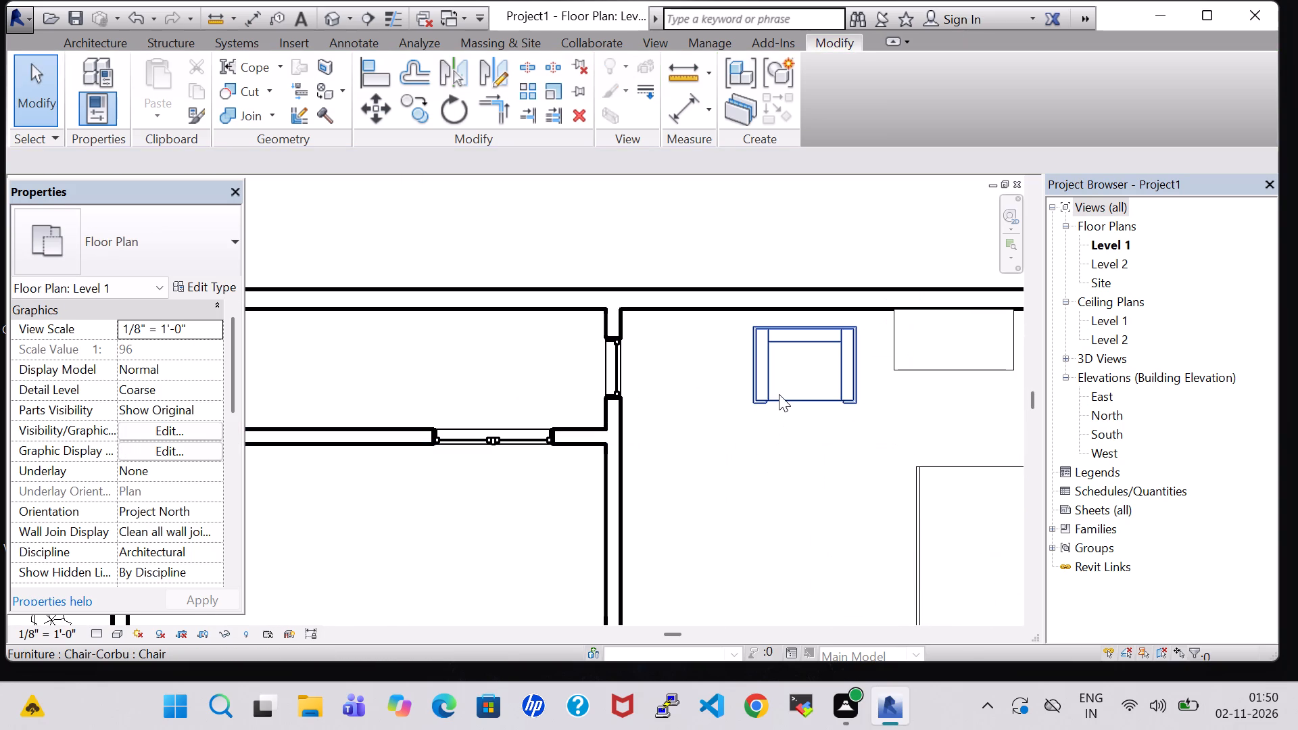
Nudge the northeast bedroom's Chair-Corbu about 4" north toward the wall and about 4" east toward the dresser.
{"action": "key", "text": "Up"}
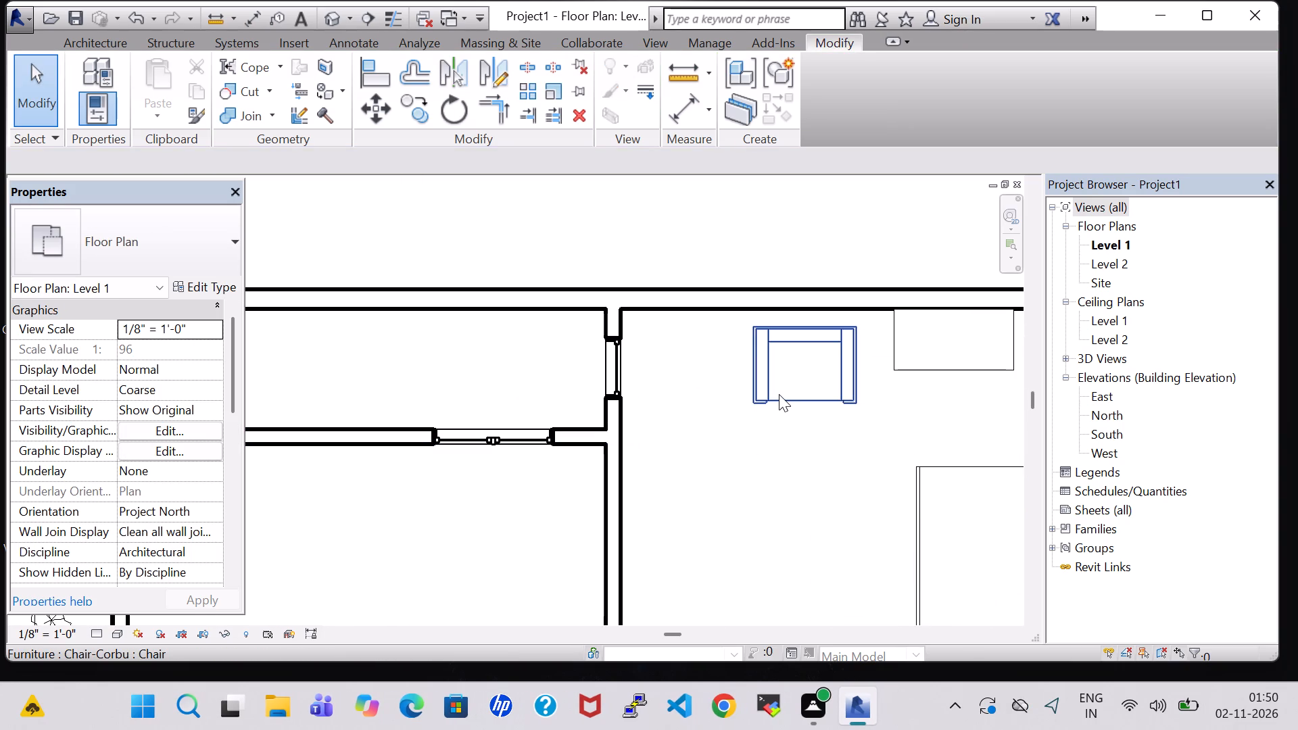
{"action": "key", "text": "Up"}
{"action": "left_click", "coordinate": [782, 447]}
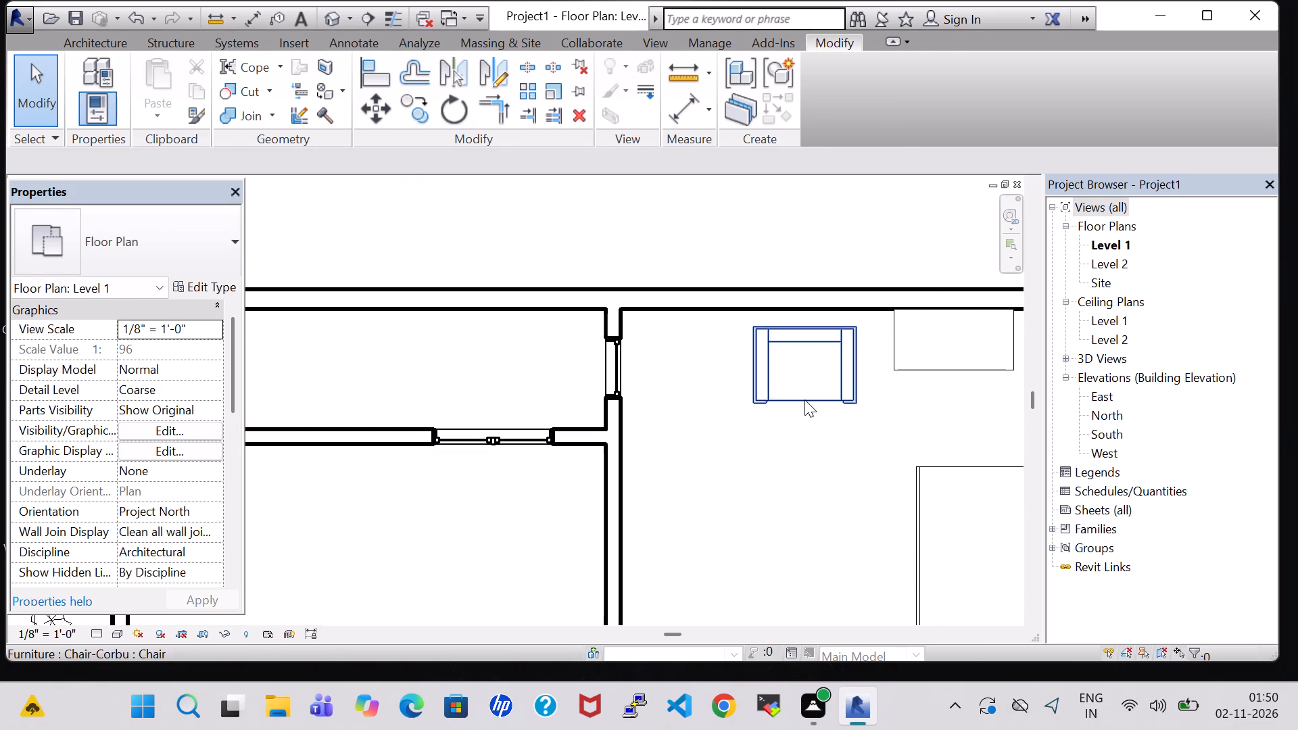
{"action": "left_click", "coordinate": [804, 399]}
{"action": "key", "text": "Up"}
{"action": "key", "text": "Up"}
{"action": "key", "text": "Up"}
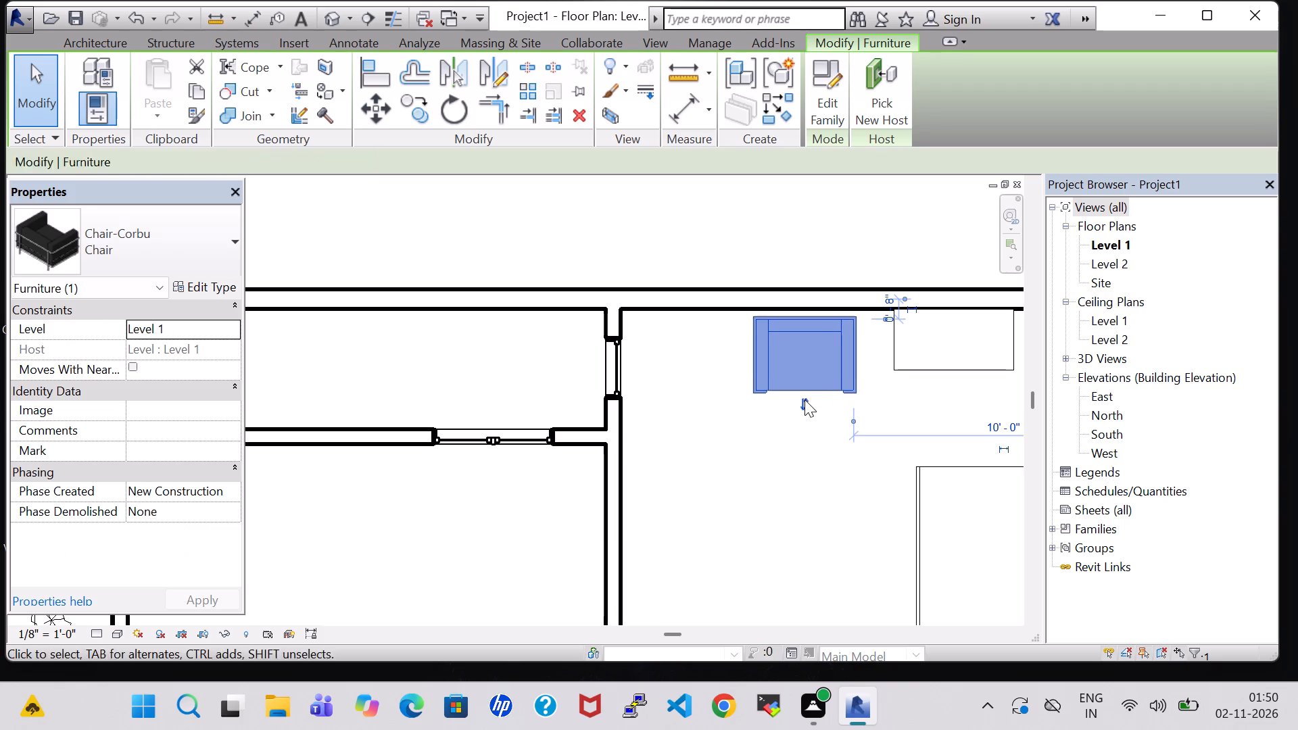
{"action": "key", "text": "Down"}
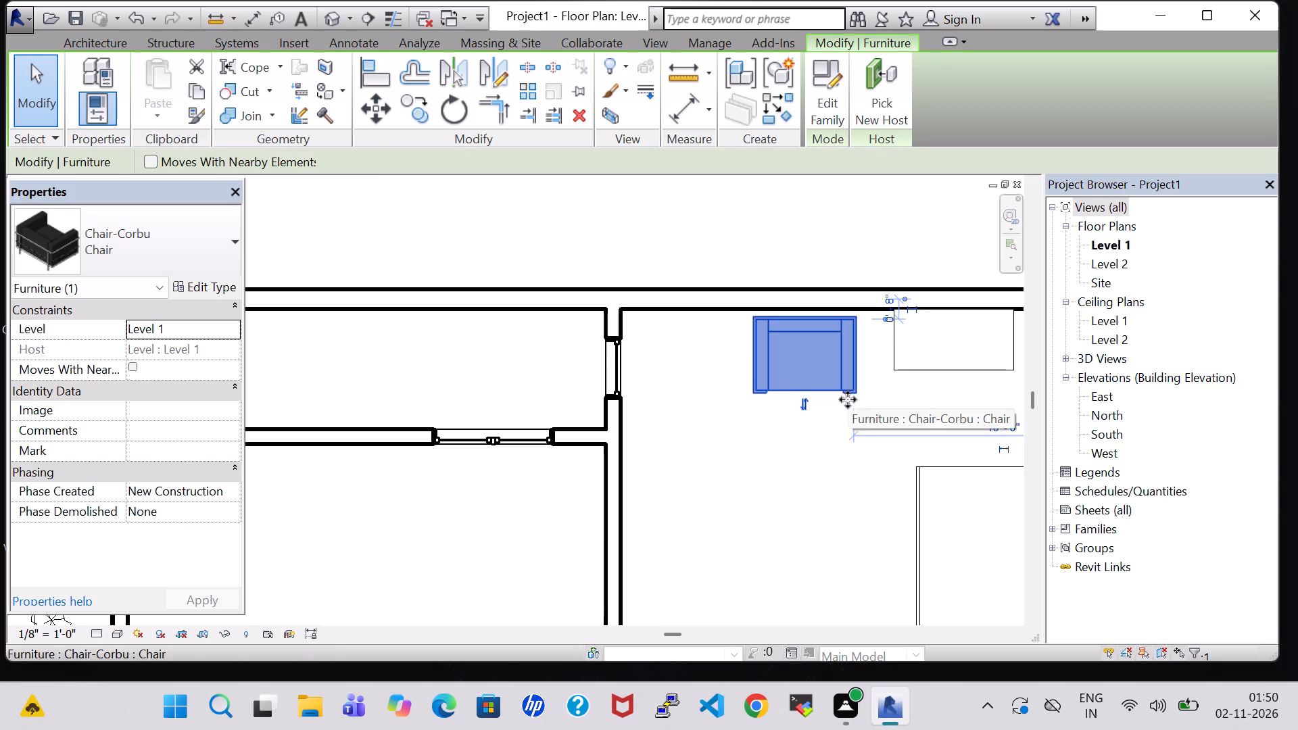
{"action": "key", "text": "Right"}
{"action": "key", "text": "Right"}
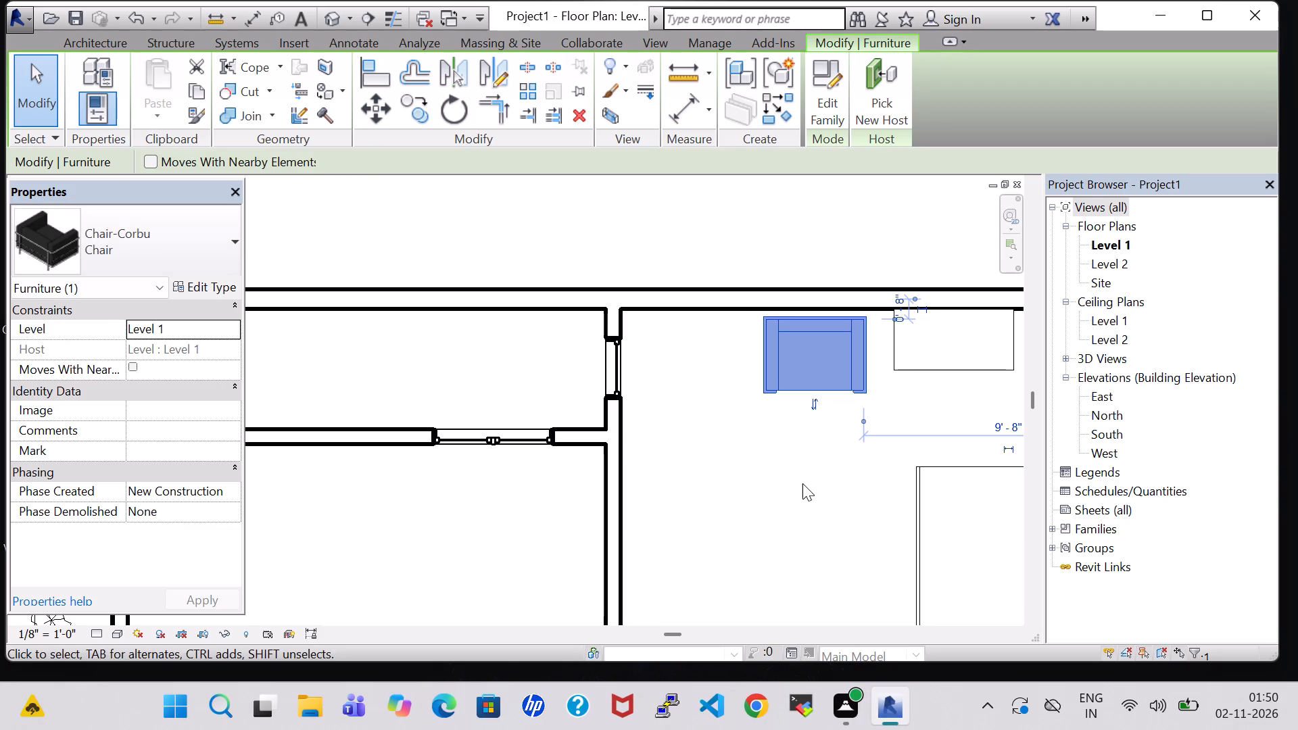
{"action": "left_click", "coordinate": [798, 482]}
Nudge the northeast bedroom's Dresser one increment south, away from the north wall.
{"action": "scroll", "coordinate": [798, 482], "scroll_direction": "down", "scroll_amount": 4}
{"action": "left_click", "coordinate": [878, 414]}
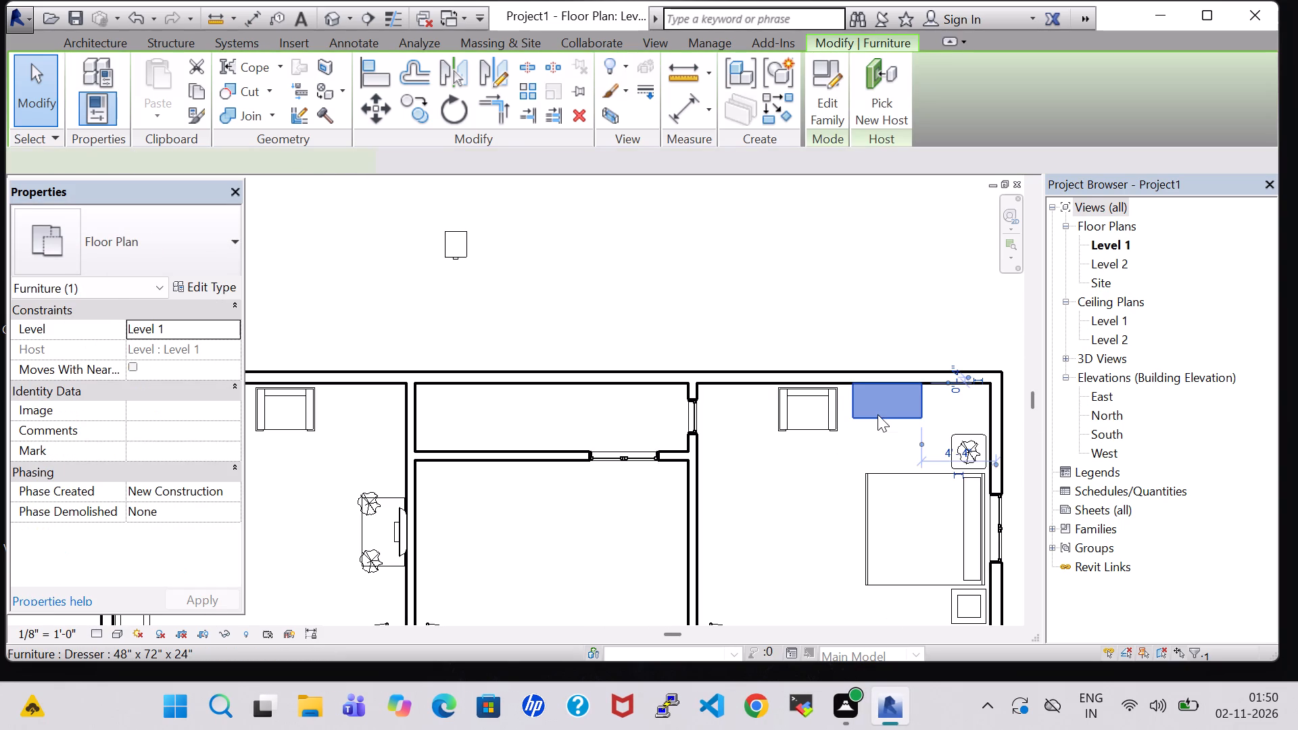
{"action": "key", "text": "Down"}
{"action": "double_click", "coordinate": [737, 487]}
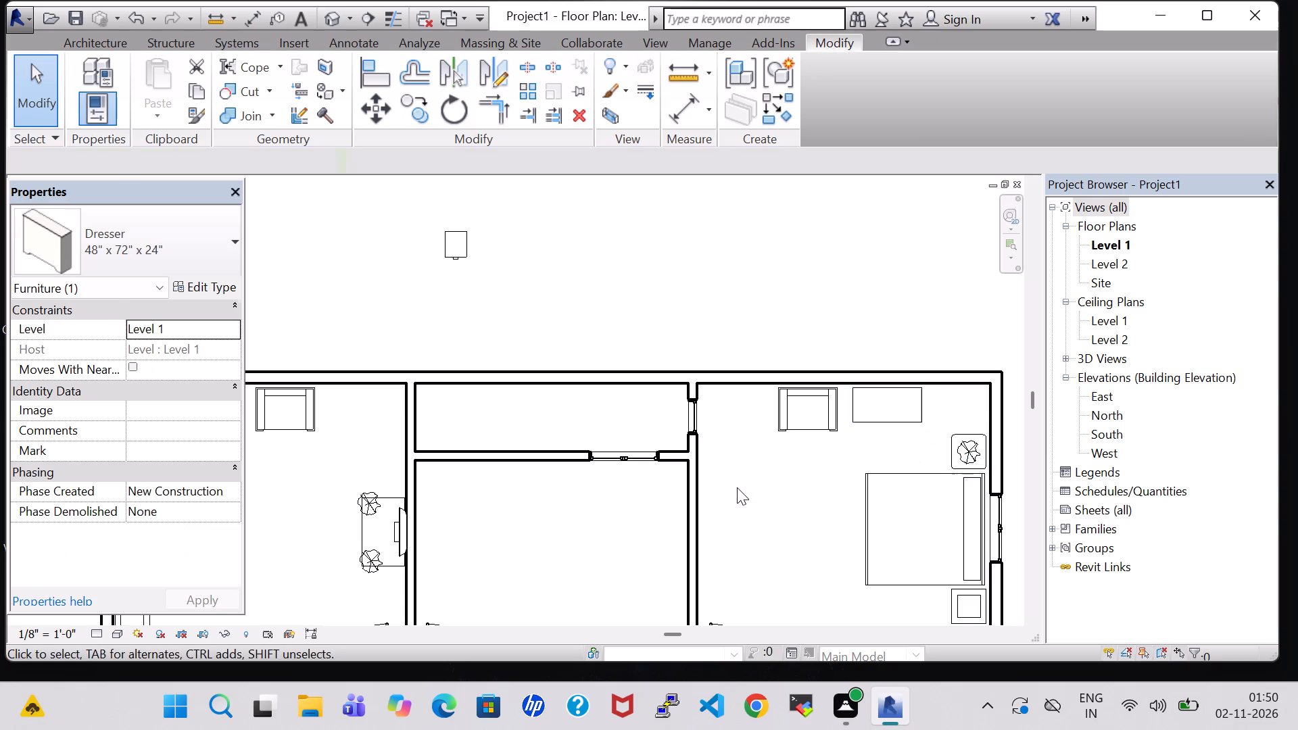
Examine the furniture layout of both northern bedrooms in the 3D view from several angles.
{"action": "left_click", "coordinate": [327, 16]}
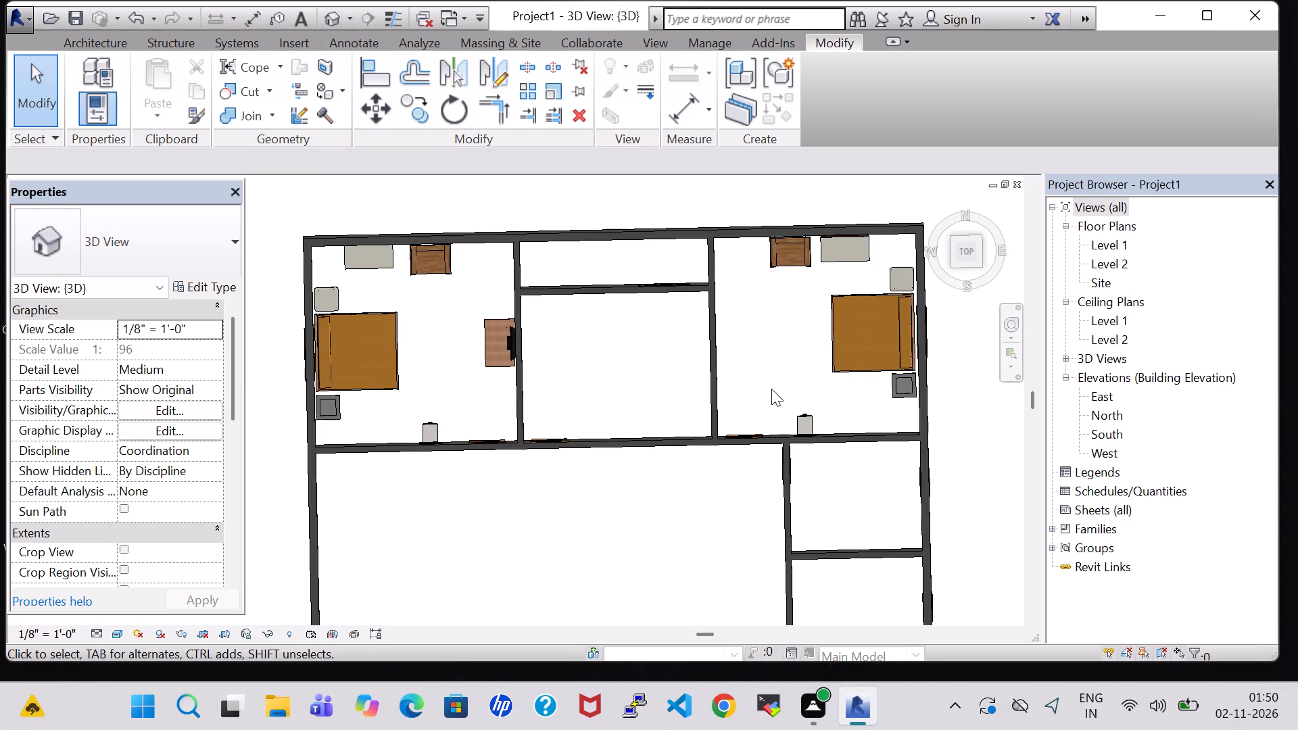
{"action": "middle_click", "coordinate": [771, 389], "text": "shift"}
{"action": "middle_click_drag", "start_coordinate": [759, 249], "coordinate": [759, 214], "text": "shift"}
{"action": "middle_click_drag", "start_coordinate": [770, 374], "coordinate": [766, 262], "text": "shift"}
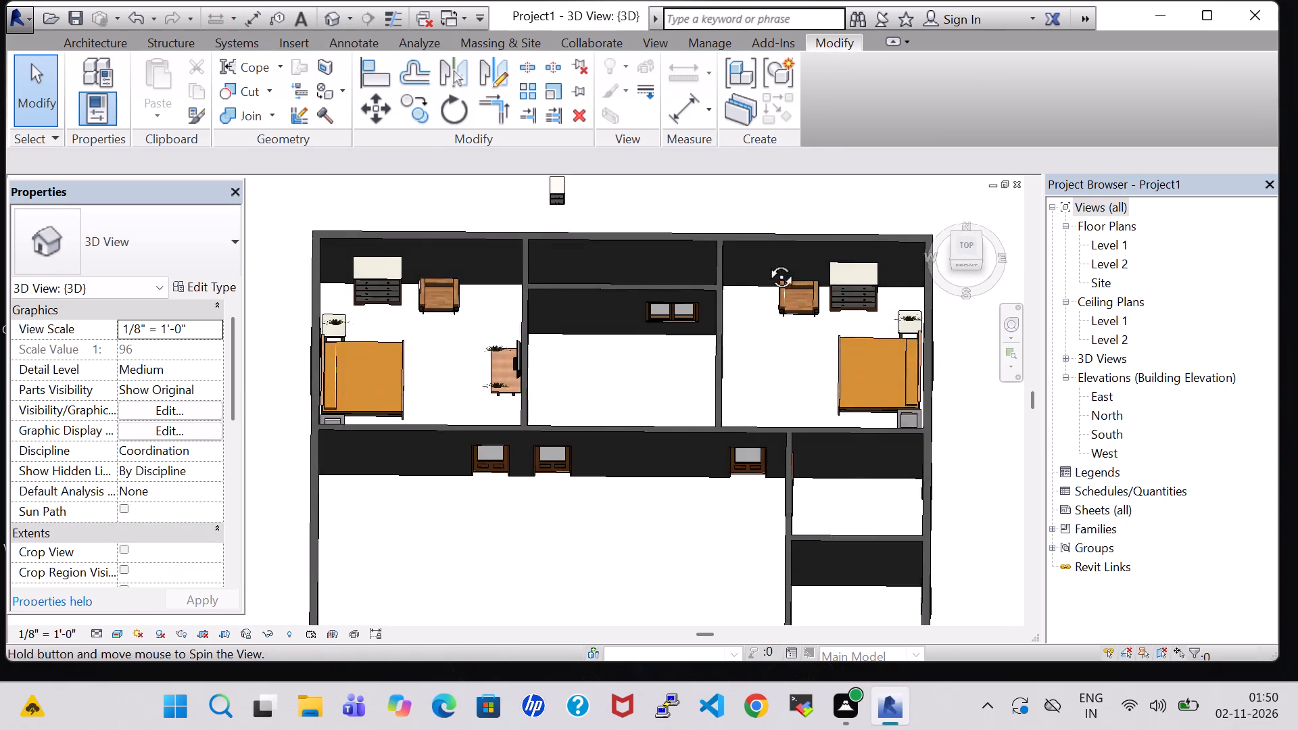
{"action": "middle_click_drag", "start_coordinate": [766, 262], "coordinate": [765, 233], "text": "shift"}
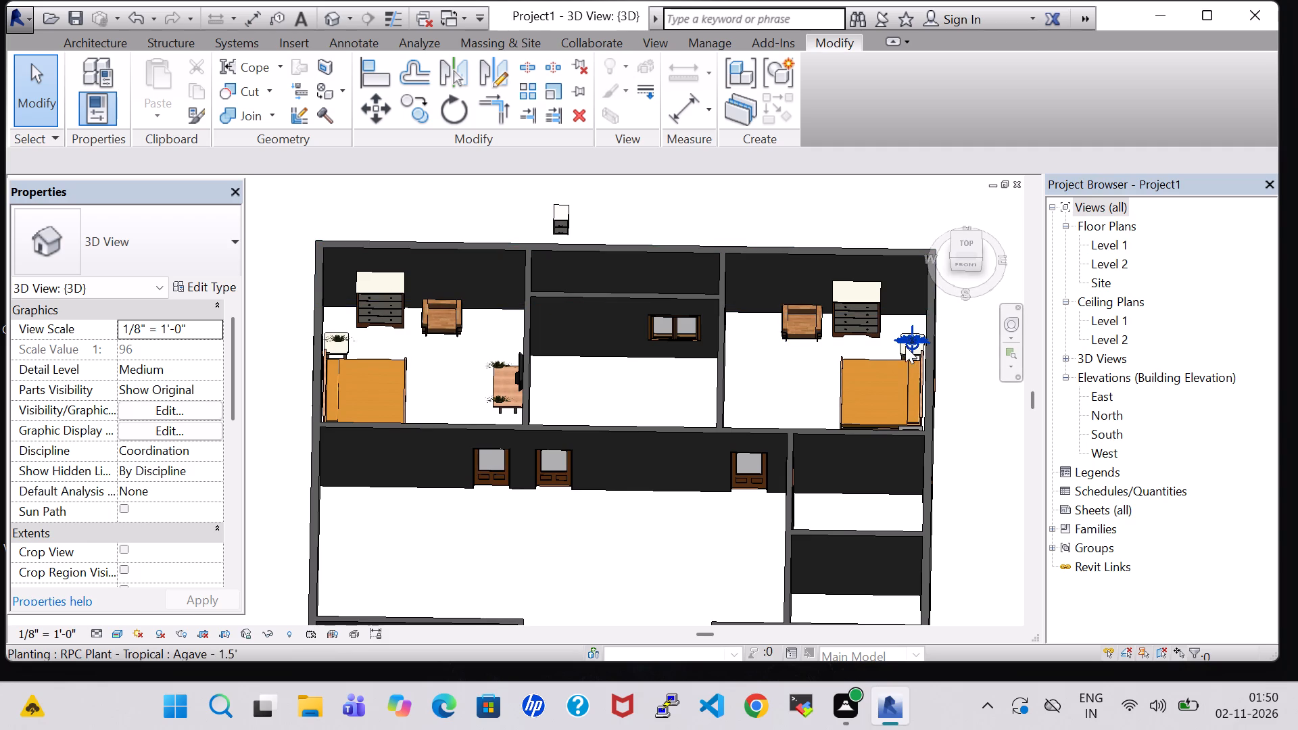
{"action": "middle_click", "coordinate": [880, 376], "text": "shift"}
{"action": "middle_click_drag", "start_coordinate": [821, 382], "coordinate": [820, 382]}
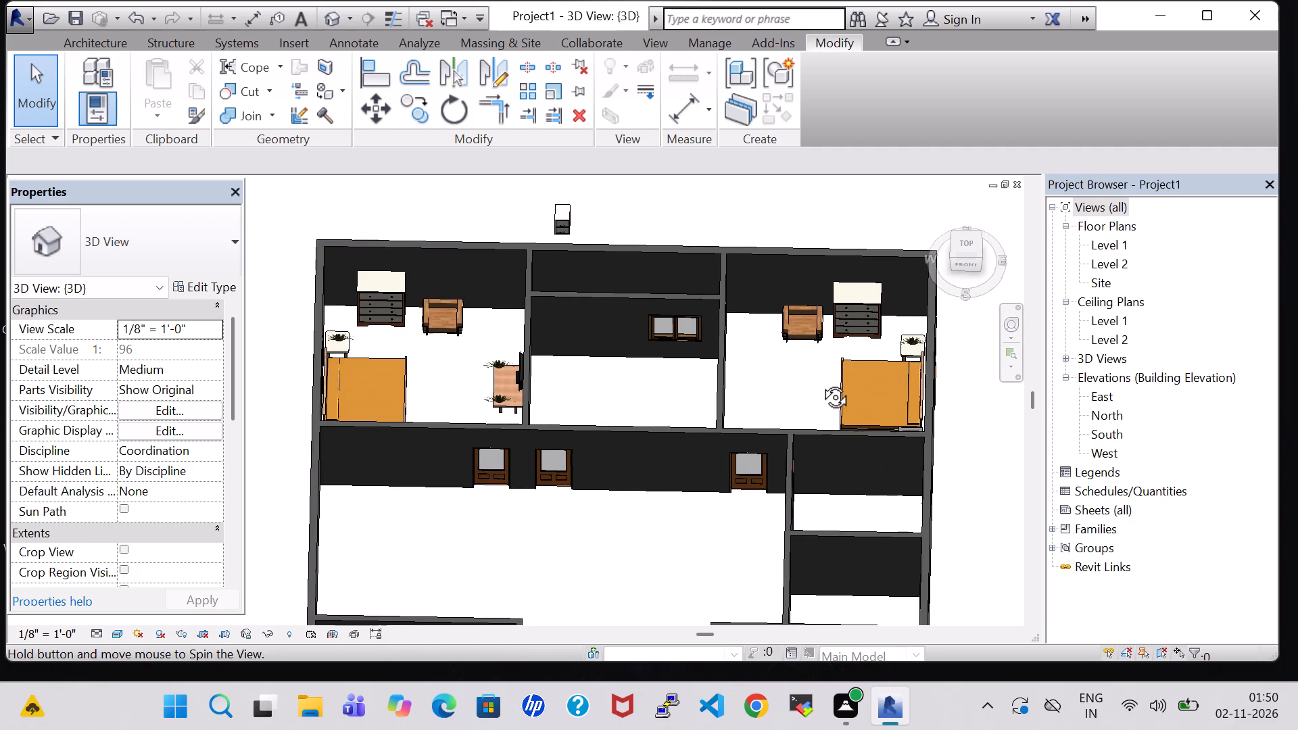
{"action": "middle_click_drag", "start_coordinate": [820, 382], "coordinate": [809, 523]}
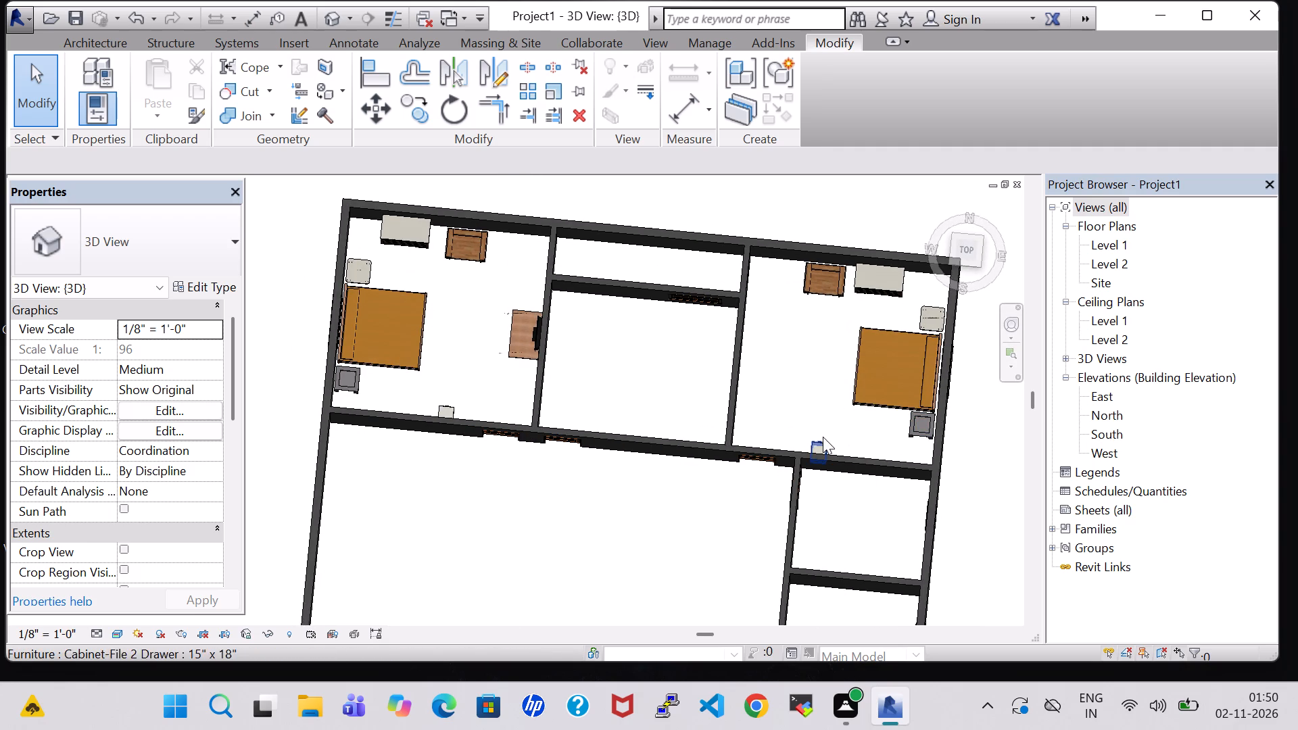
{"action": "middle_click_drag", "start_coordinate": [842, 385], "coordinate": [836, 543]}
{"action": "middle_click_drag", "start_coordinate": [845, 452], "coordinate": [835, 282]}
In the Level 1 plan, place a 32" TV - Flat Screen matching the northwest bedroom's on the northeast bedroom's west wall, facing east.
{"action": "double_click", "coordinate": [1118, 245]}
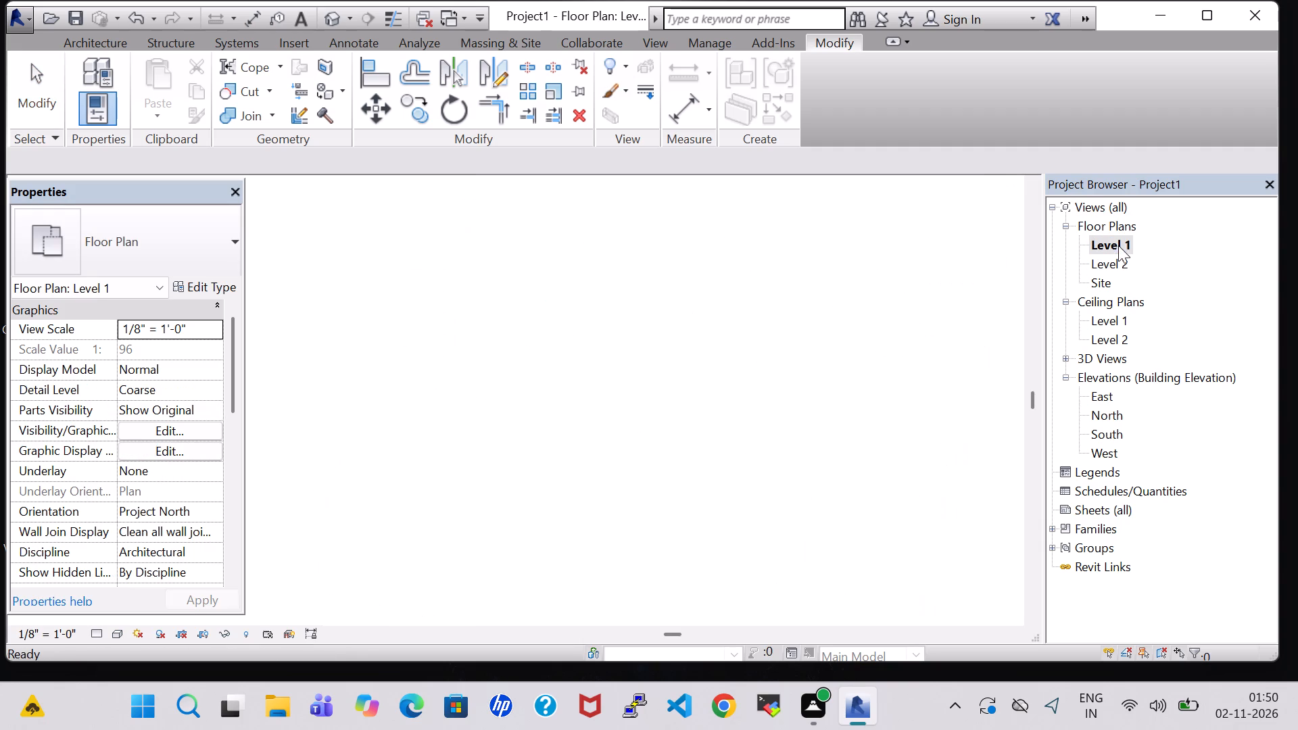
{"action": "scroll", "coordinate": [942, 378], "scroll_direction": "down", "scroll_amount": 4}
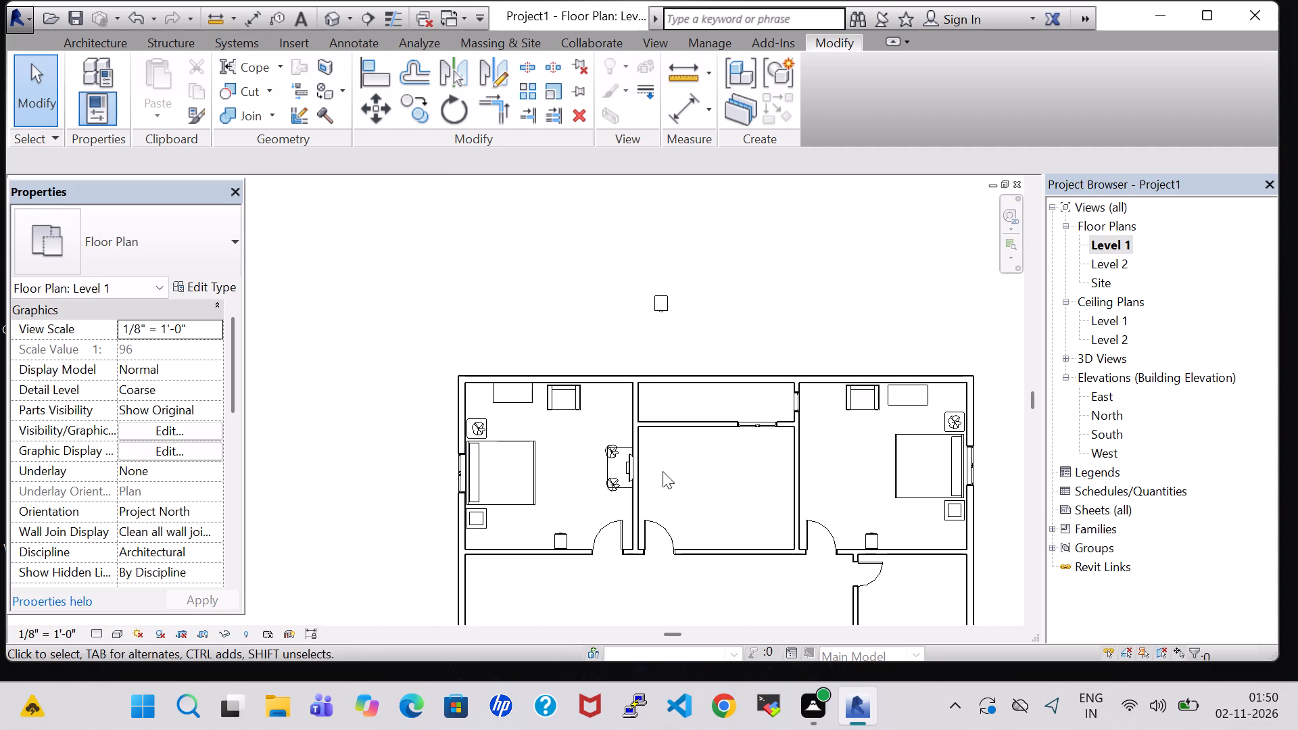
{"action": "left_click", "coordinate": [625, 471]}
{"action": "right_click", "coordinate": [625, 471]}
{"action": "left_click", "coordinate": [718, 358]}
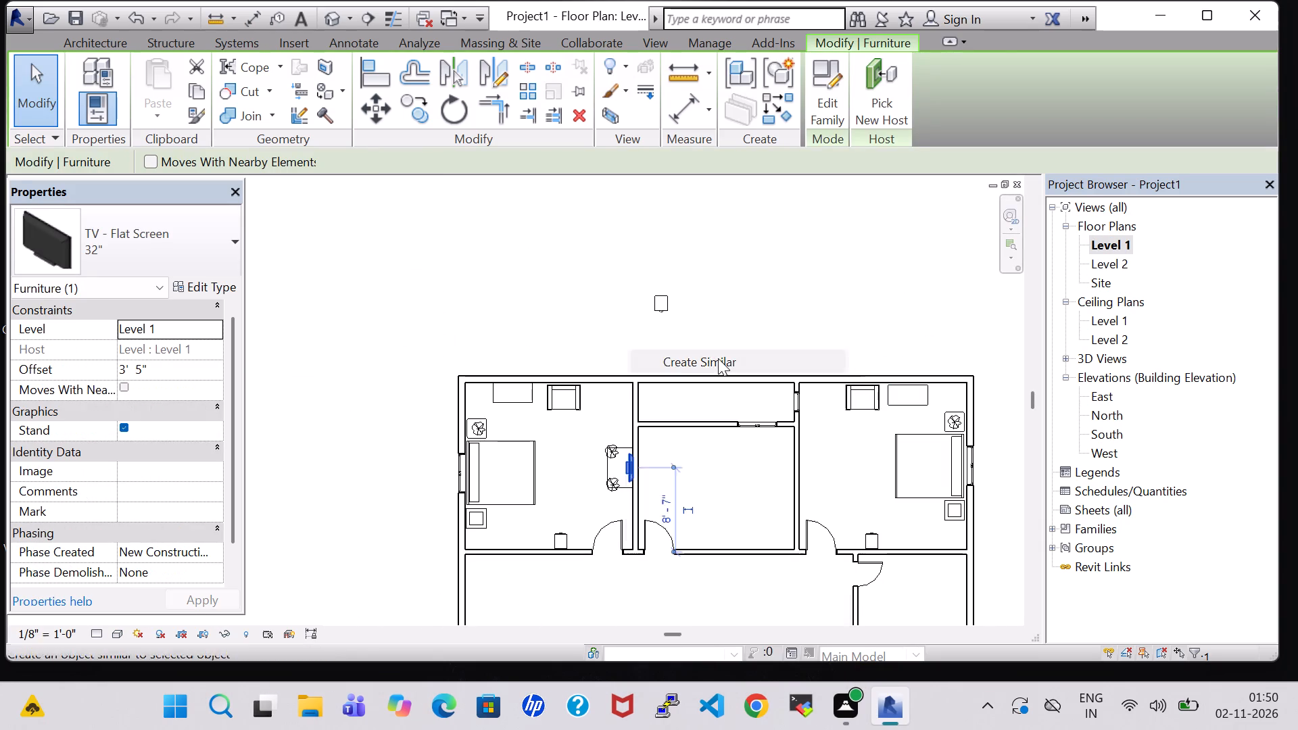
{"action": "scroll", "coordinate": [818, 484], "scroll_direction": "up", "scroll_amount": 5}
{"action": "key", "text": "space"}
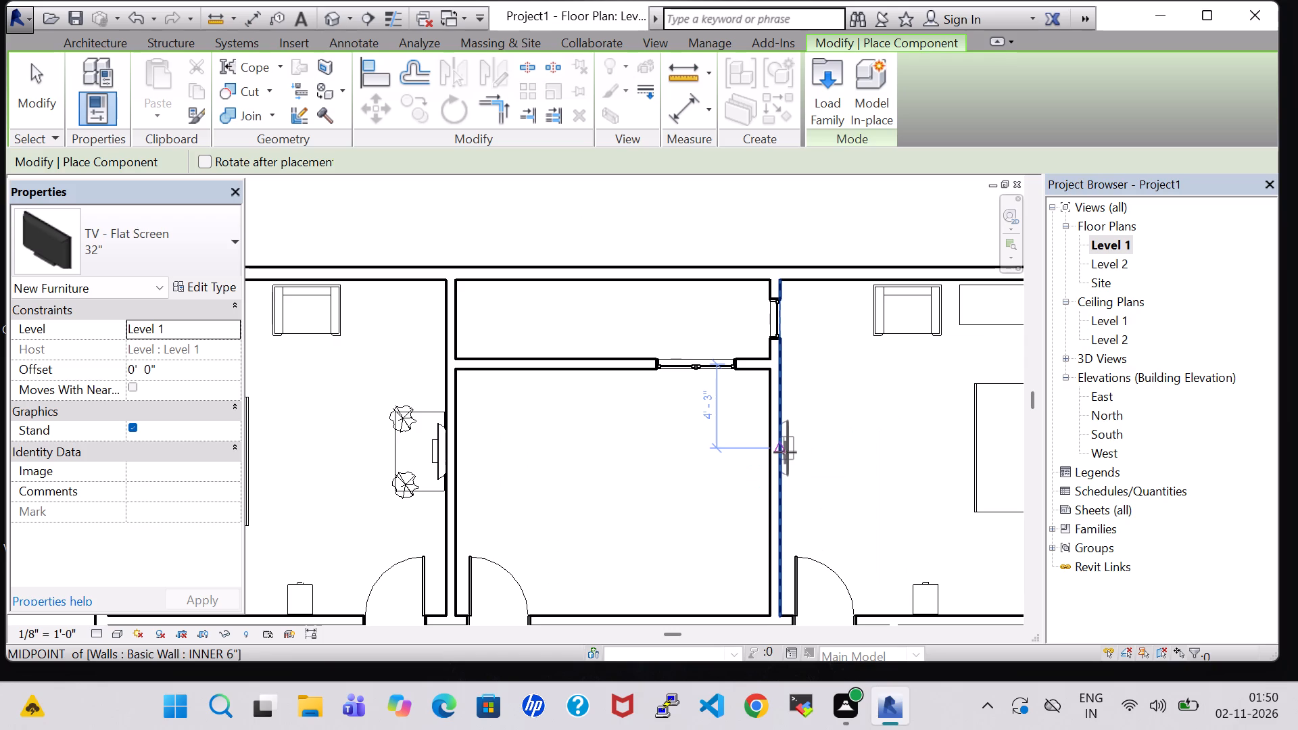
{"action": "left_click", "coordinate": [785, 452]}
{"action": "key", "text": "Escape"}
{"action": "key", "text": "Escape"}
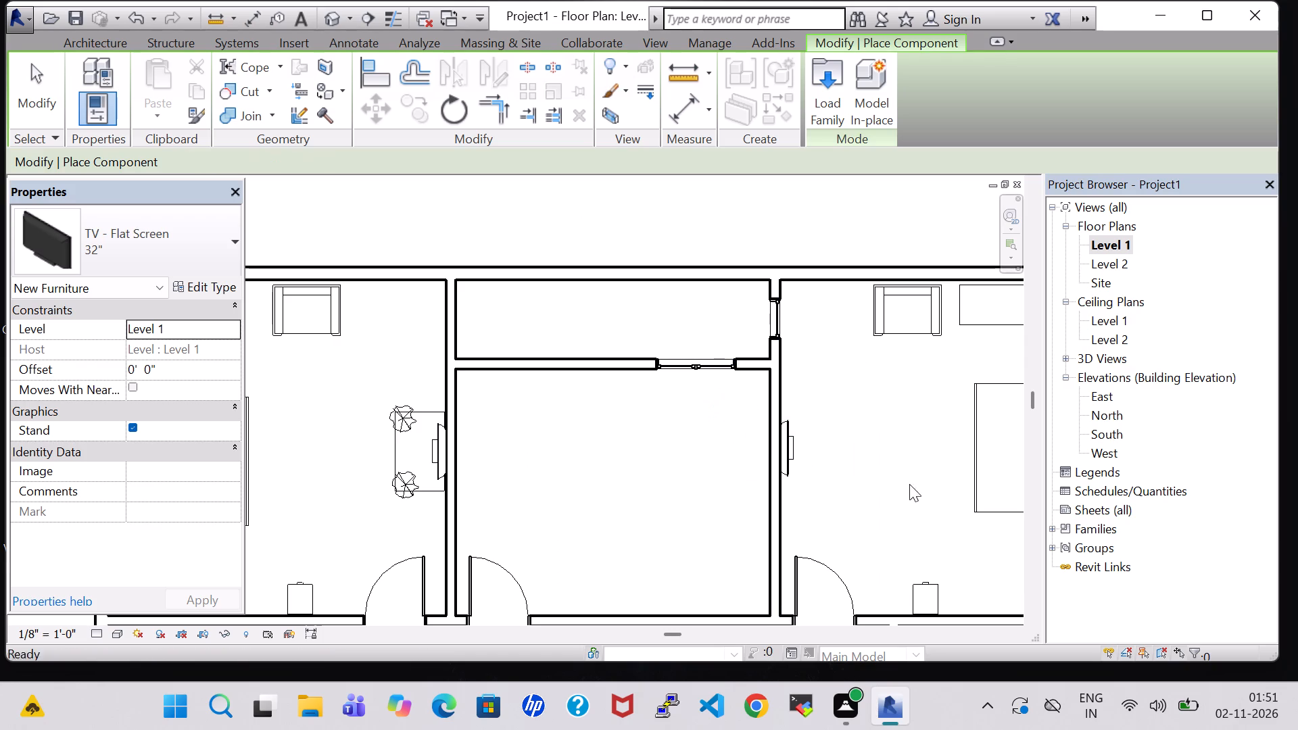
Place a 72" x 30" Table-Rectangular in the northeast bedroom in front of the TV, with its long side parallel to the west wall.
{"action": "left_click", "coordinate": [397, 447]}
{"action": "right_click", "coordinate": [397, 447]}
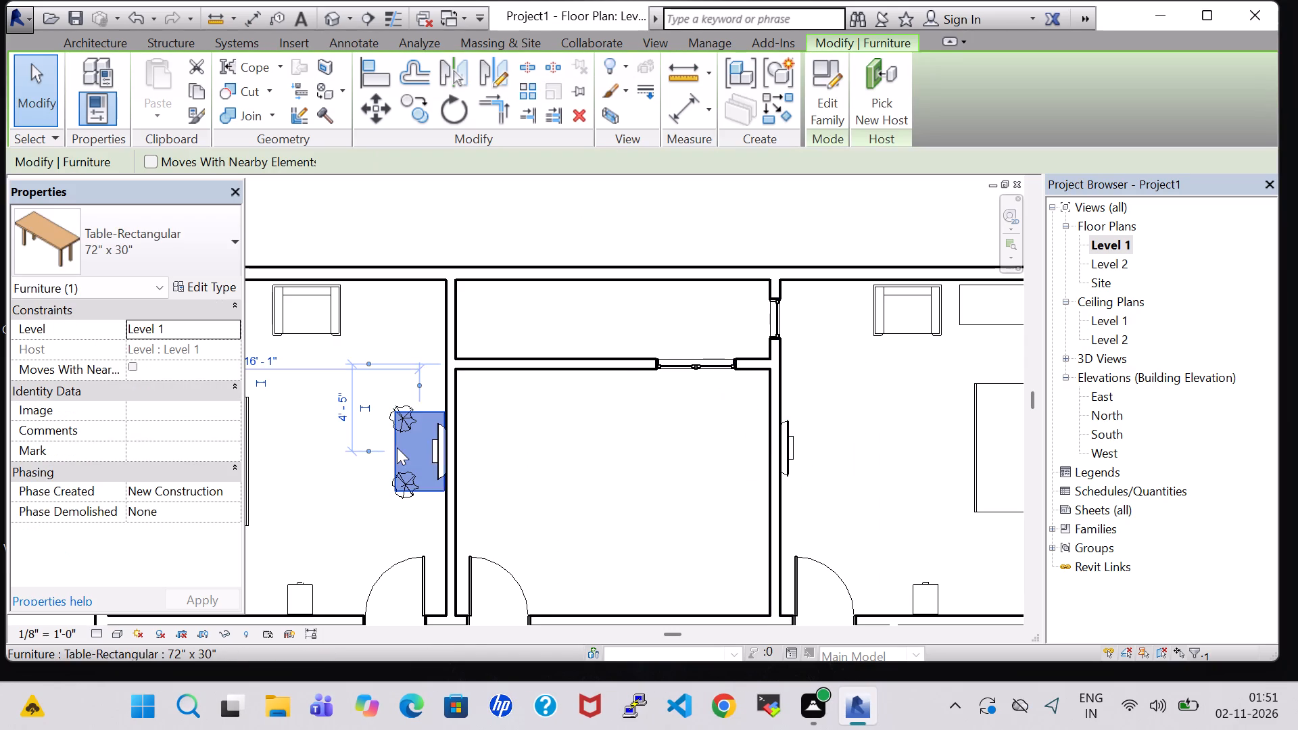
{"action": "double_click", "coordinate": [557, 353]}
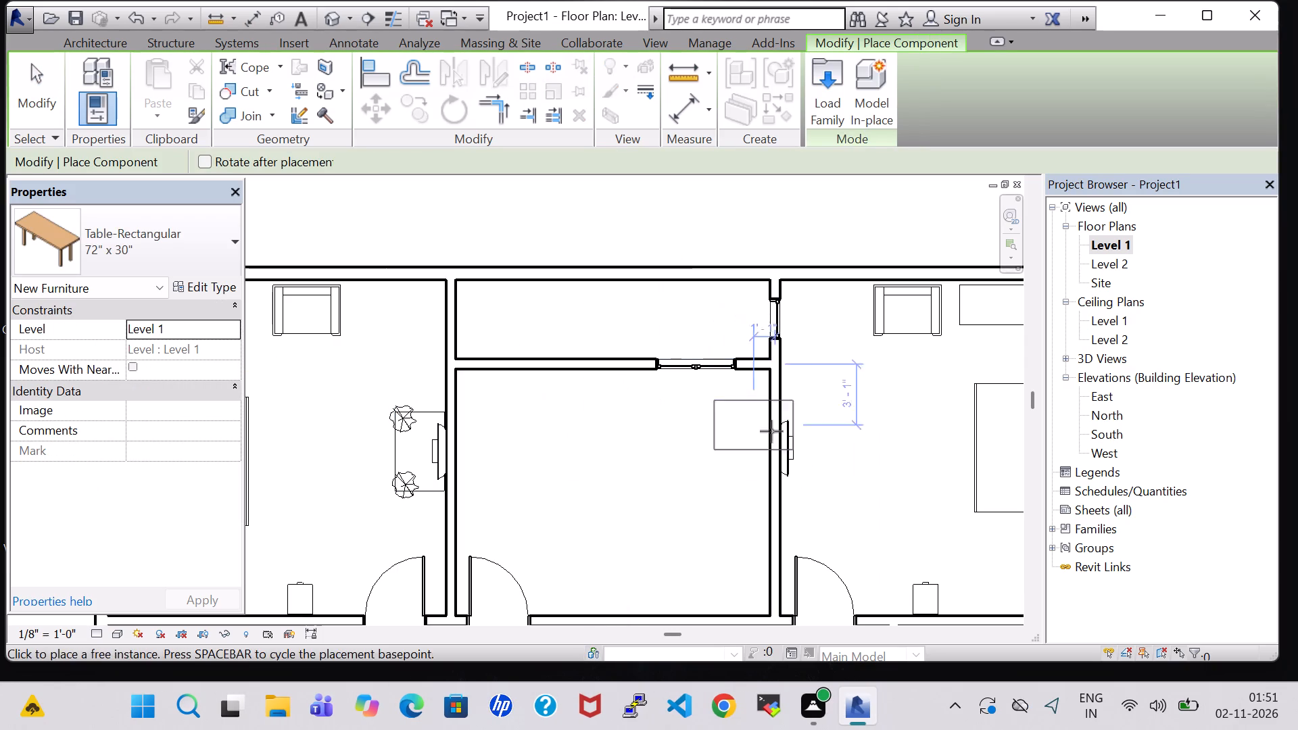
{"action": "key", "text": "space"}
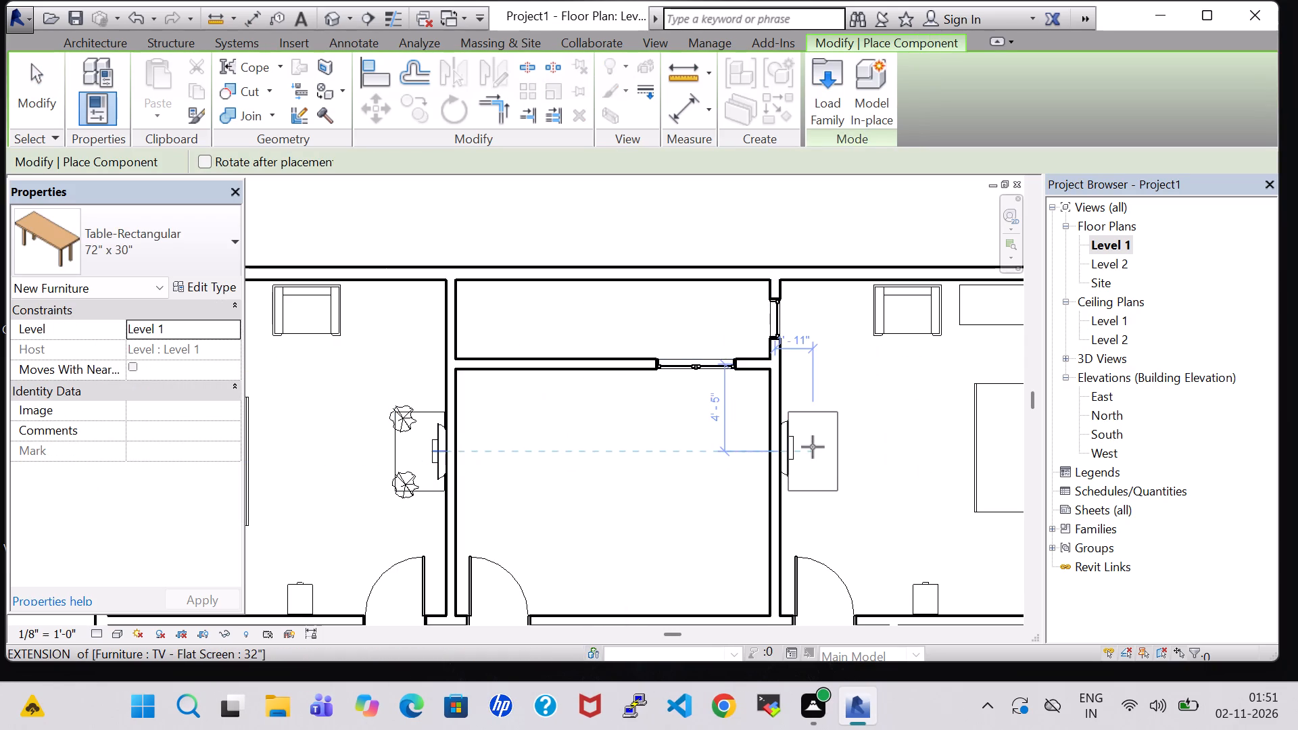
{"action": "double_click", "coordinate": [813, 447]}
{"action": "key", "text": "Escape"}
{"action": "key", "text": "Escape"}
{"action": "key", "text": "Escape"}
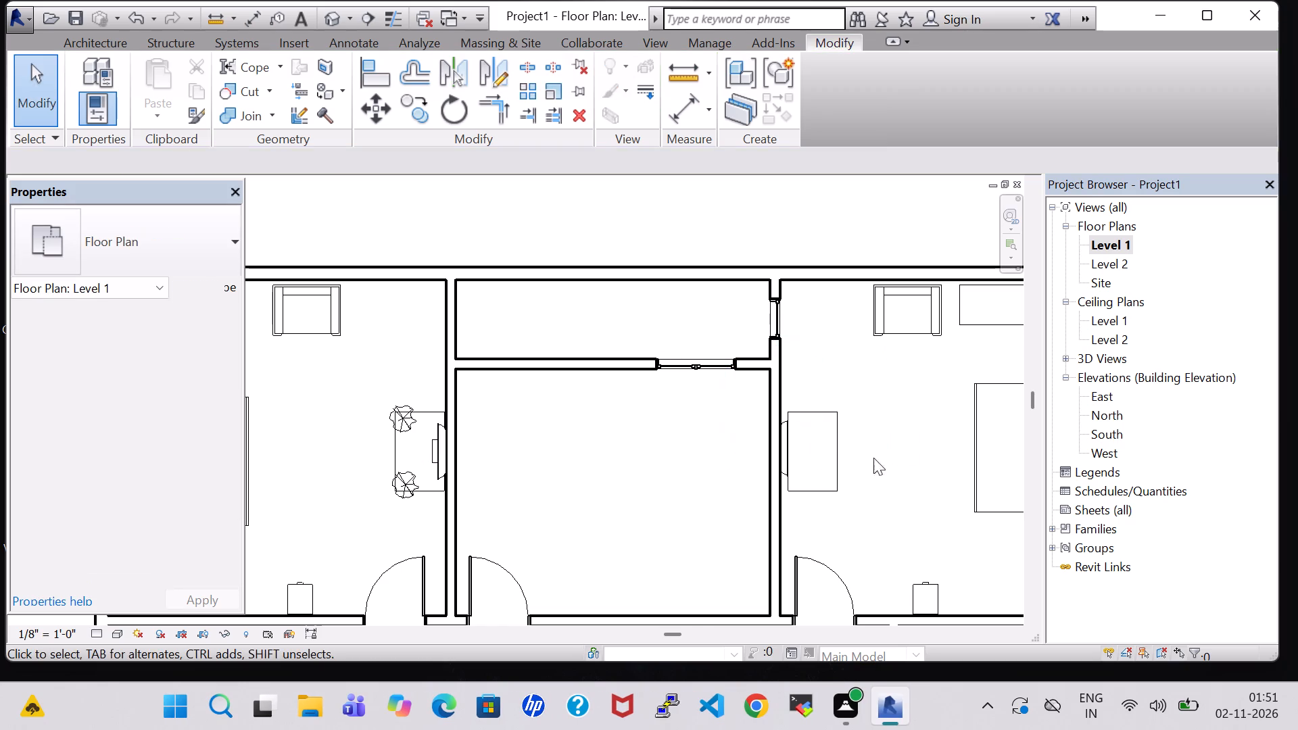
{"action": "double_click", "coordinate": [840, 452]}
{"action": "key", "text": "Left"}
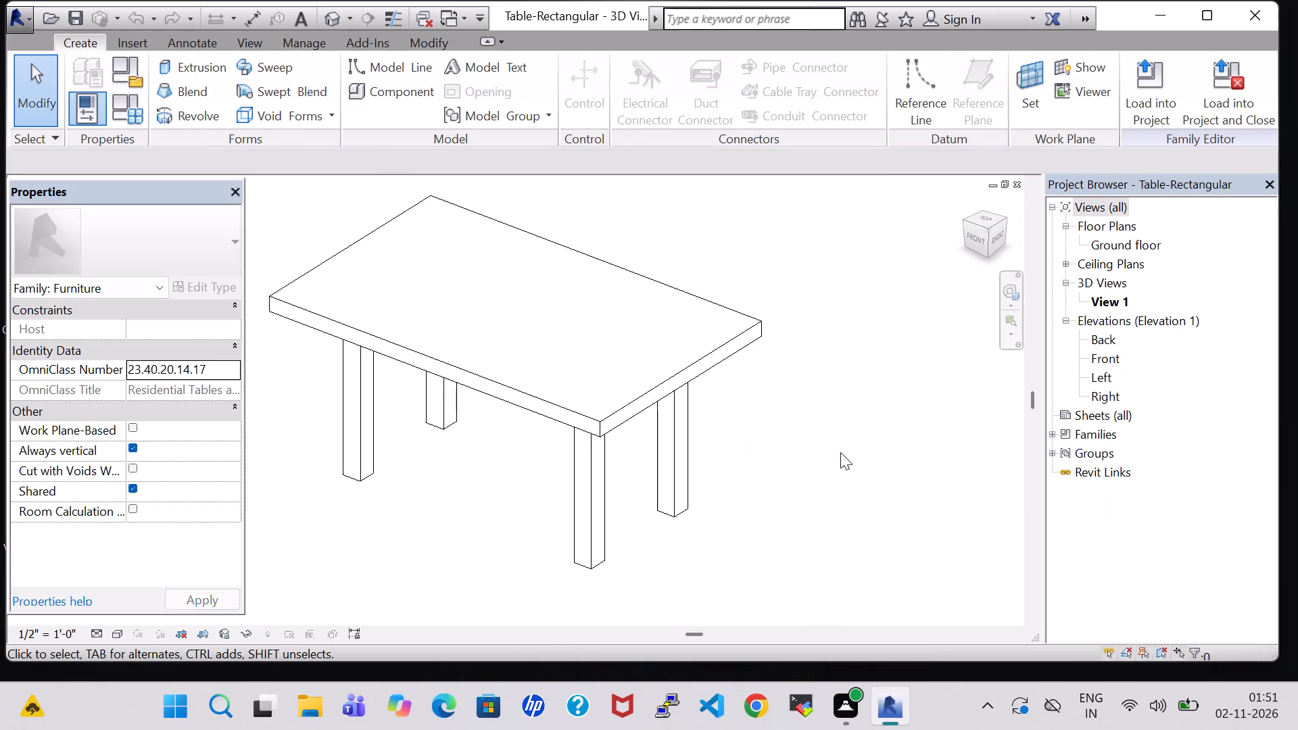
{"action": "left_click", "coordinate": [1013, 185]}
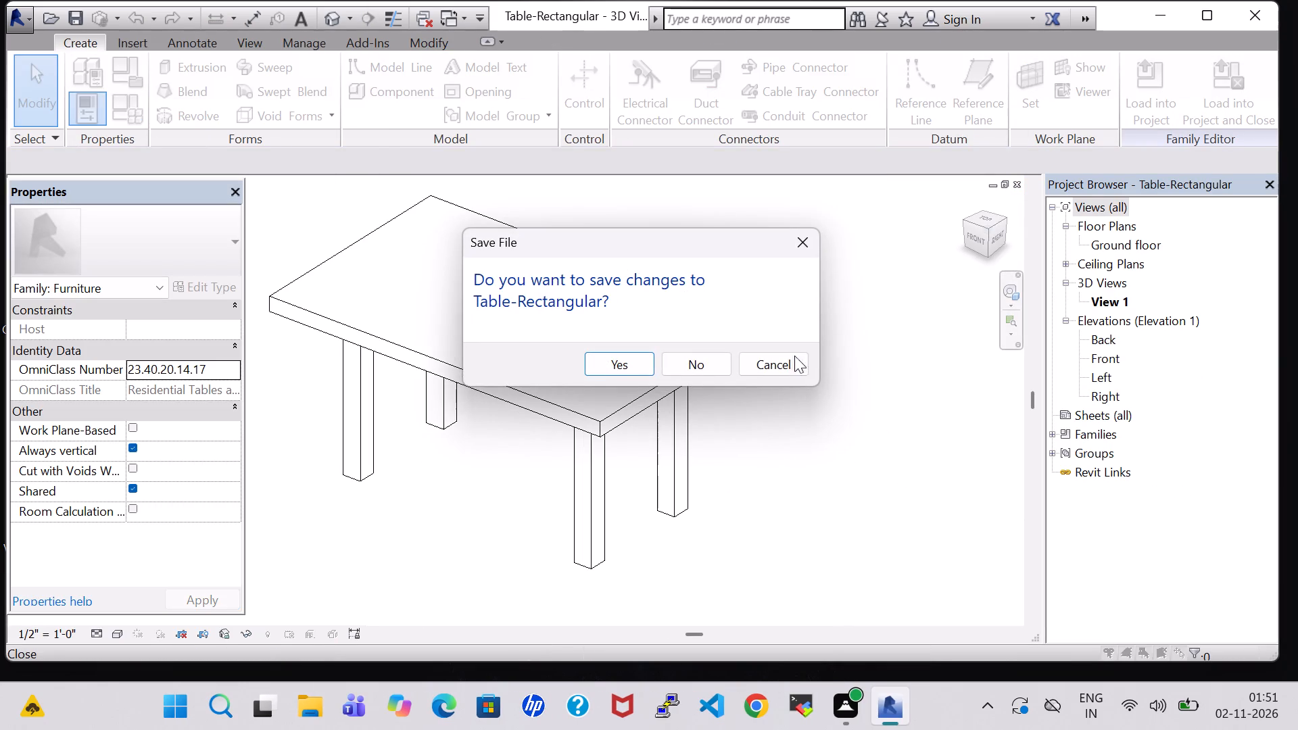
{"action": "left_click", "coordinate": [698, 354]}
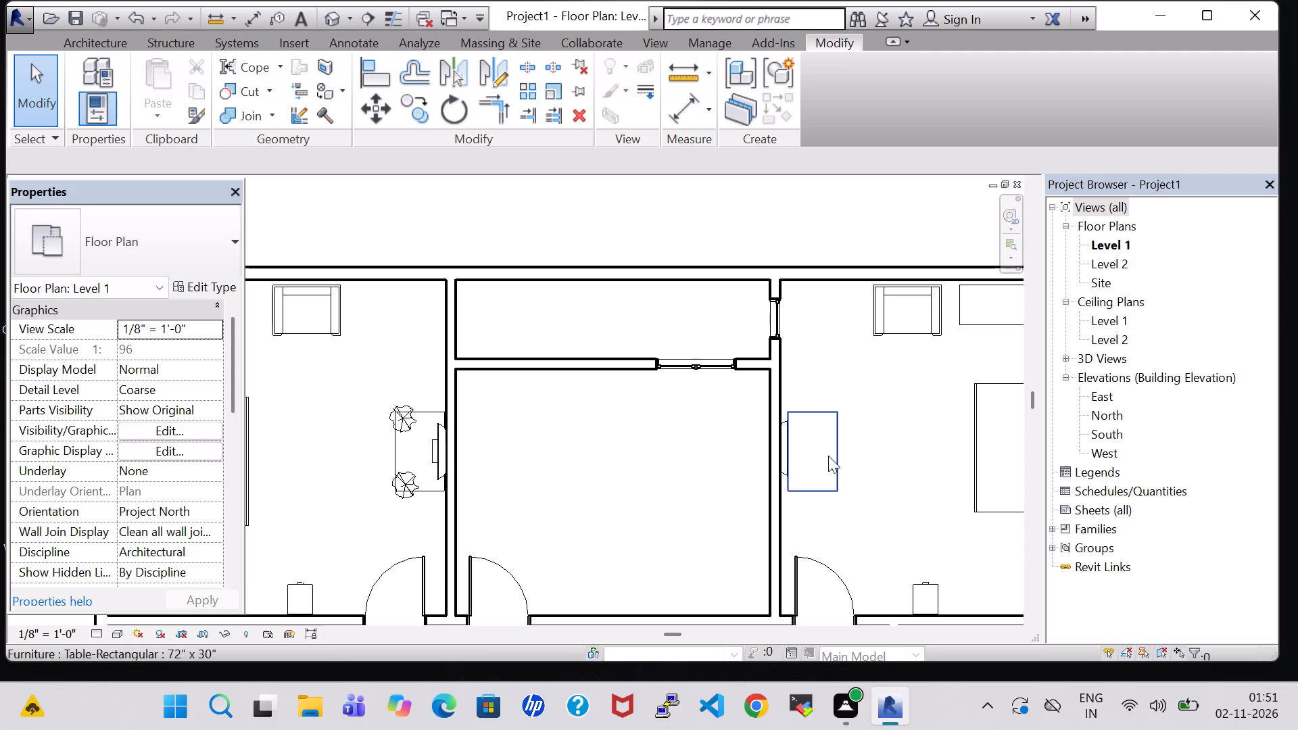
Nudge the northeast bedroom's Table-Rectangular about 6" west, against the west wall.
{"action": "left_click", "coordinate": [828, 456]}
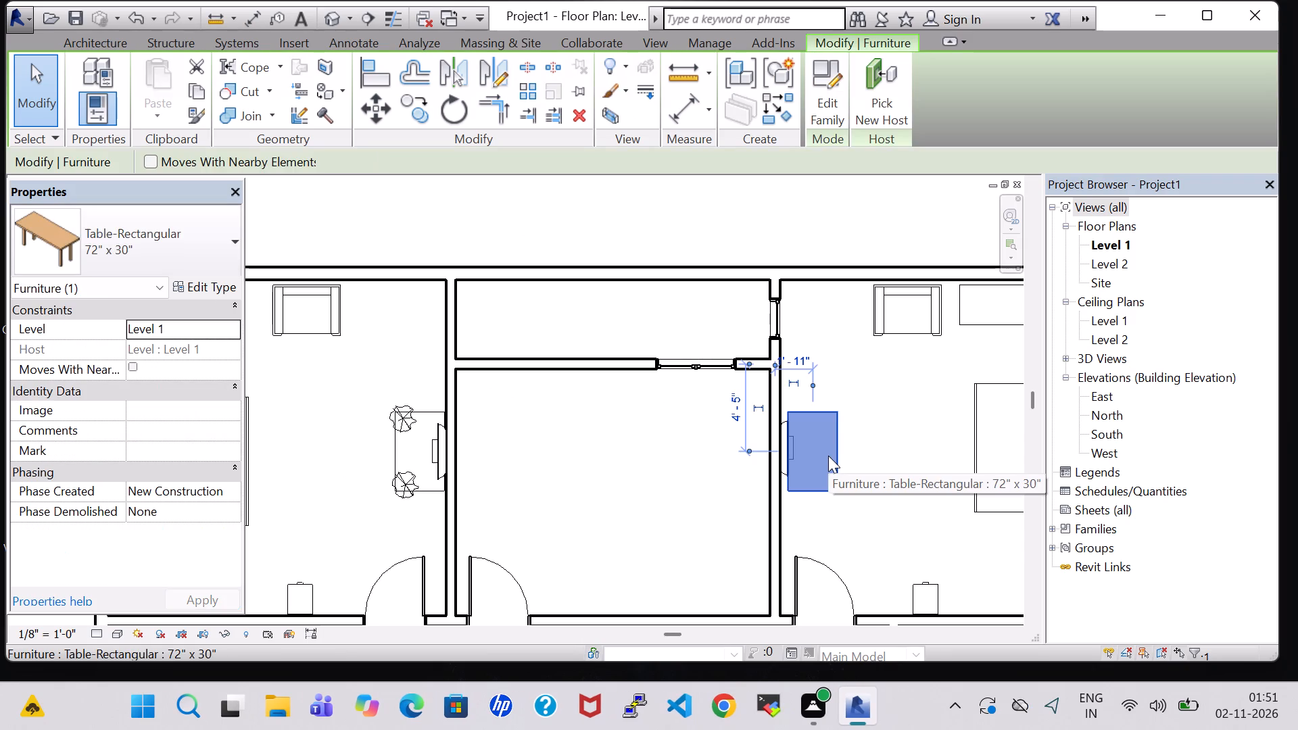
{"action": "key", "text": "Left"}
{"action": "key", "text": "Left"}
{"action": "left_click", "coordinate": [863, 458]}
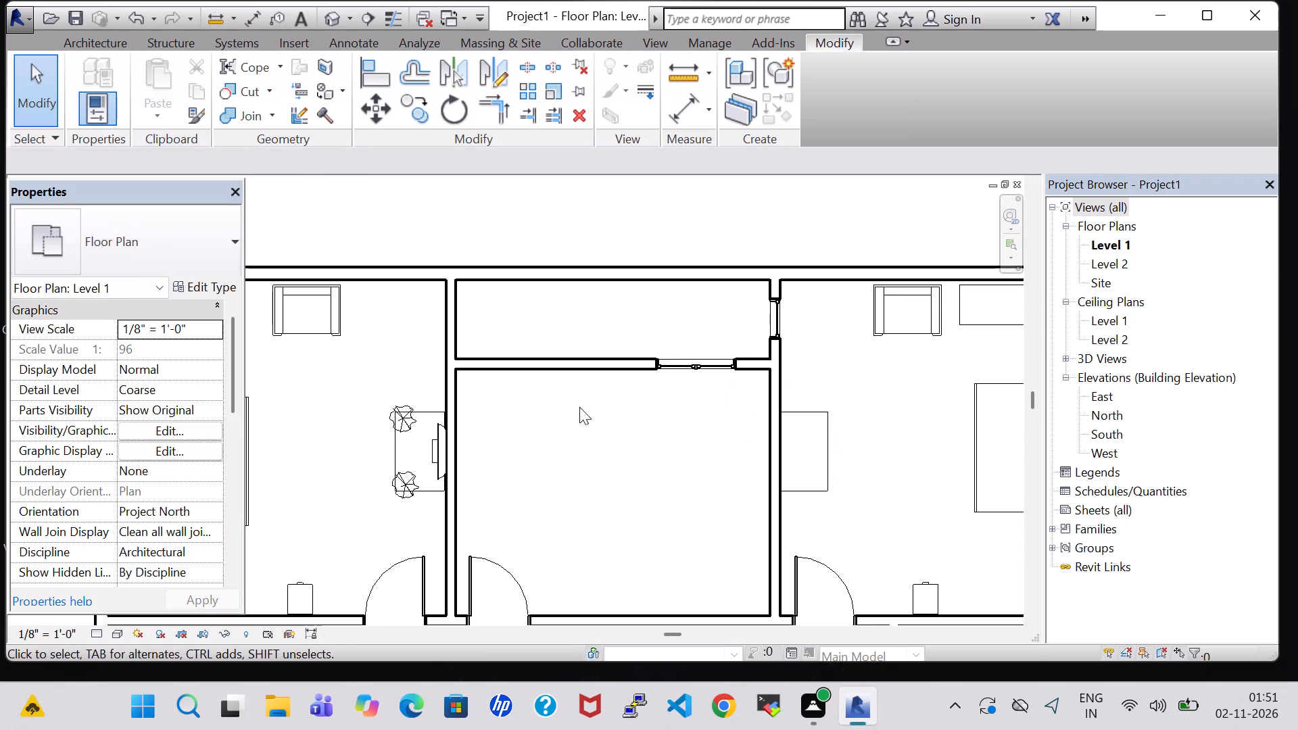
Place two RPC Plant - Tropical Agave - 1.5' plants on the northeast bedroom's table, one at its north edge and one at its south edge.
{"action": "left_click", "coordinate": [413, 420]}
{"action": "right_click", "coordinate": [413, 420]}
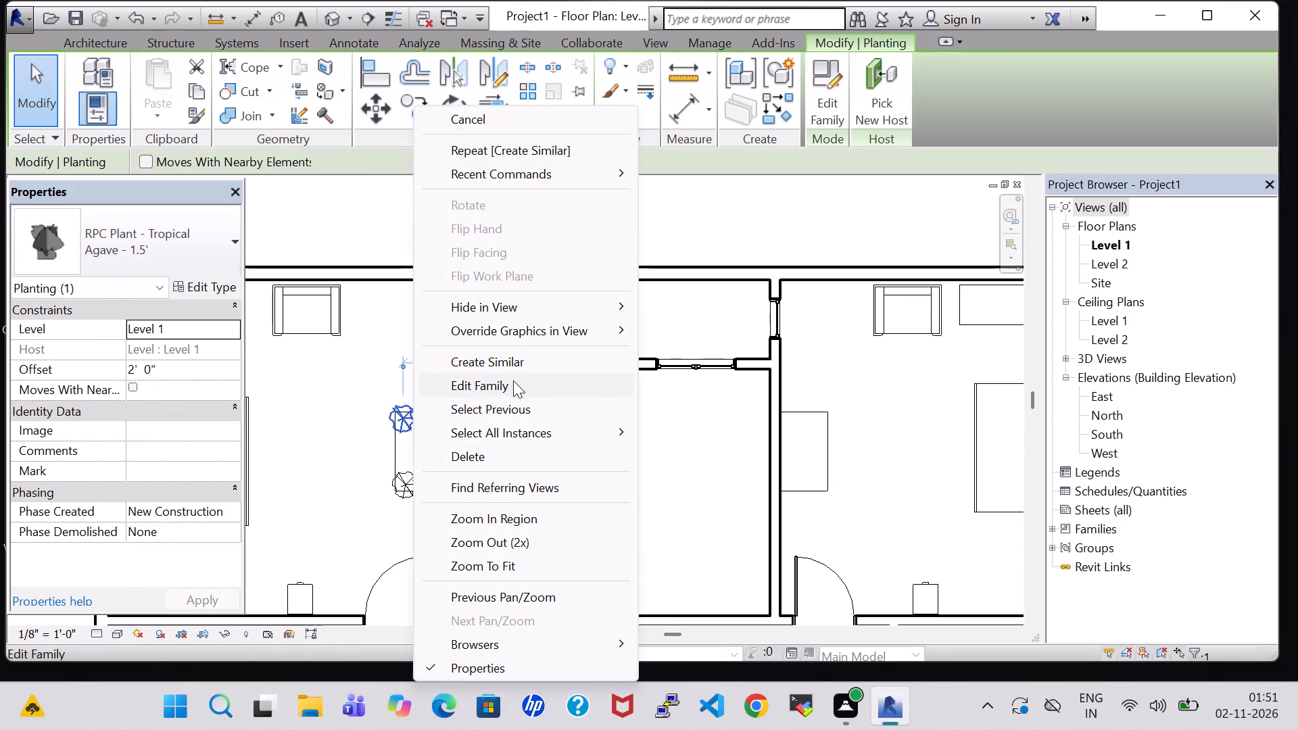
{"action": "left_click", "coordinate": [525, 364]}
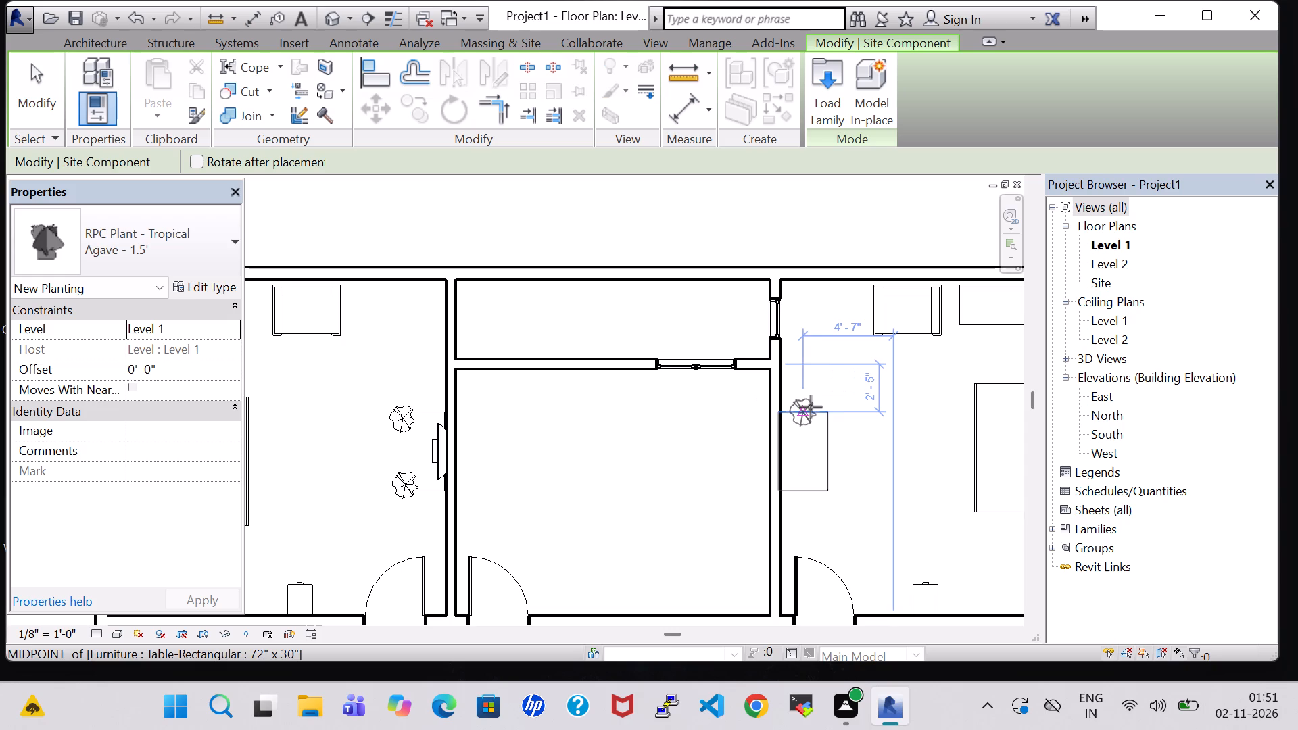
{"action": "left_click", "coordinate": [811, 407]}
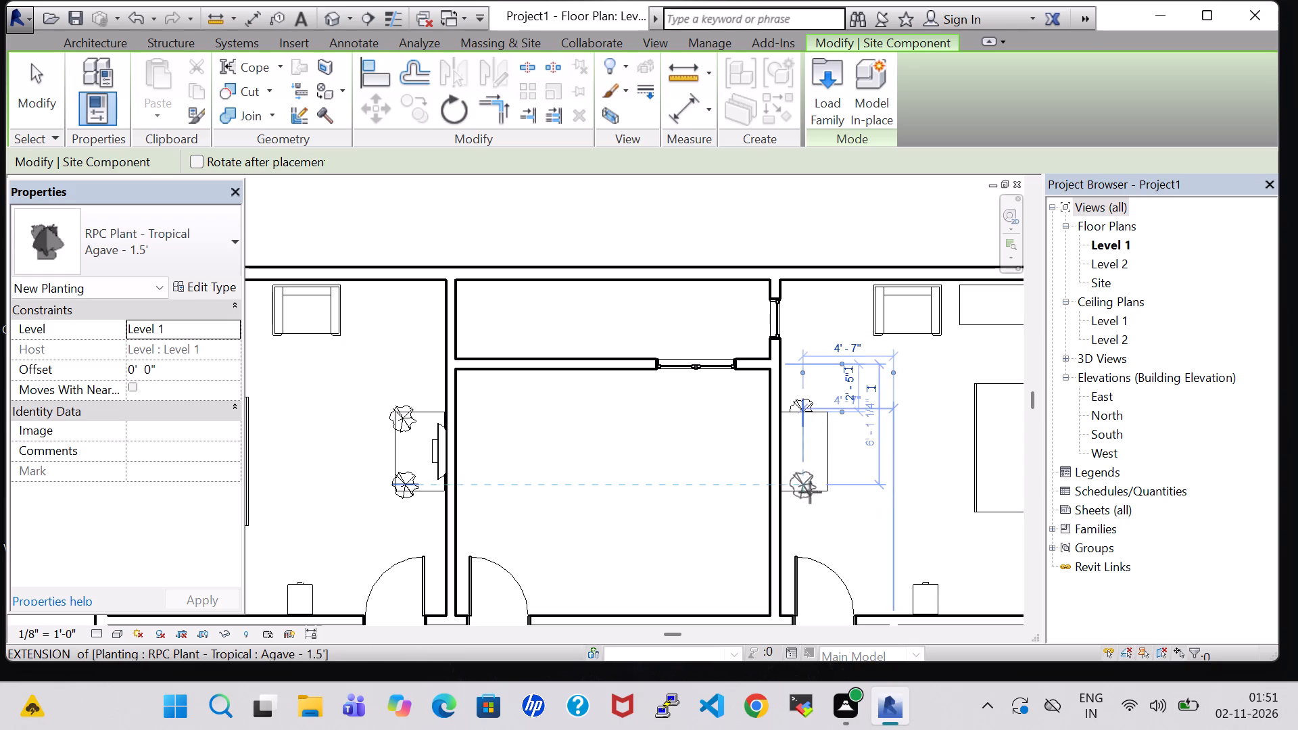
{"action": "left_click", "coordinate": [802, 495]}
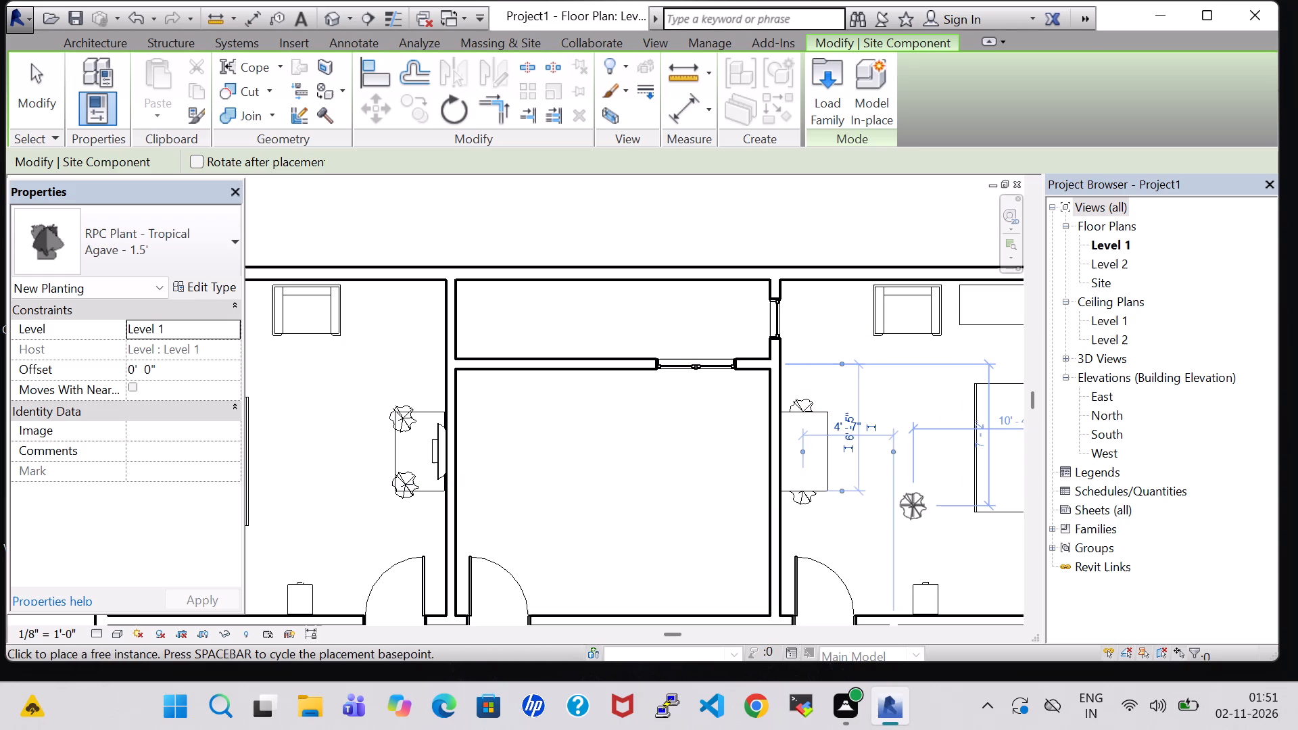
{"action": "key", "text": "Escape"}
{"action": "key", "text": "Escape"}
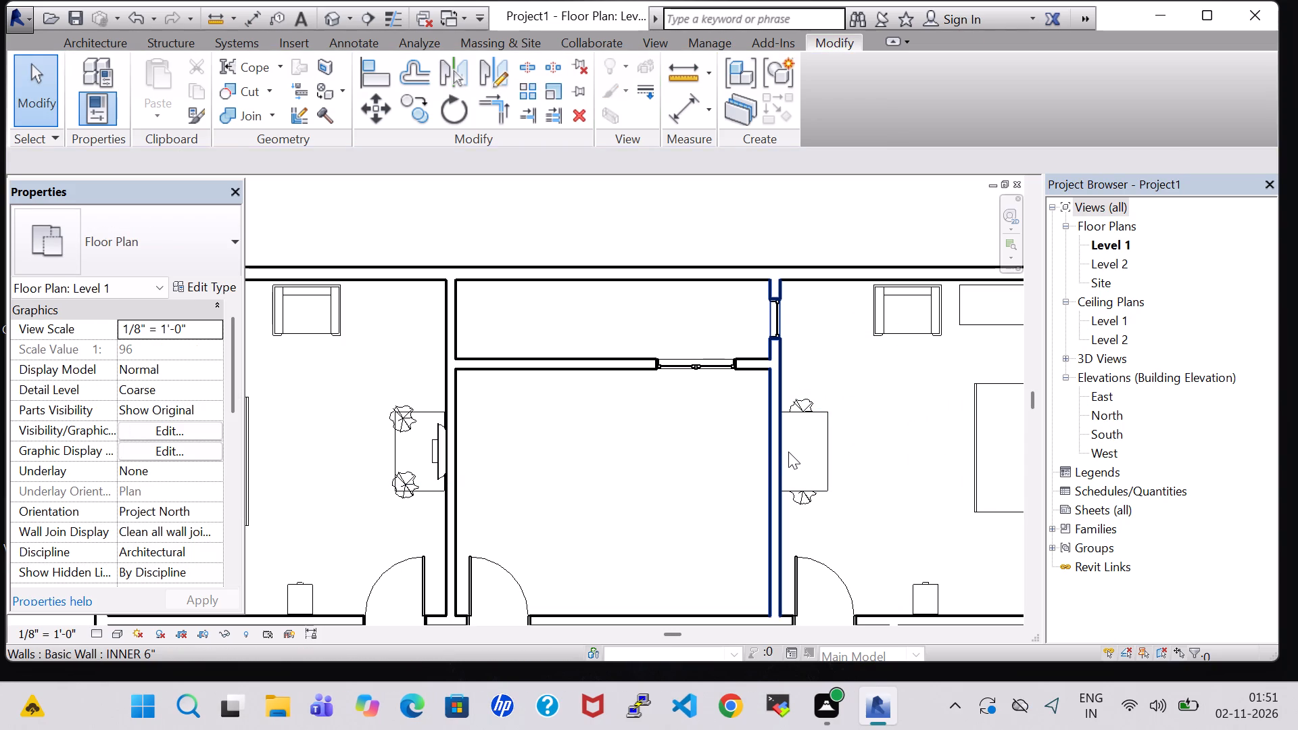
Nudge the northeast bedroom's Table-Rectangular about 1' east, clear of the TV.
{"action": "left_click", "coordinate": [834, 452]}
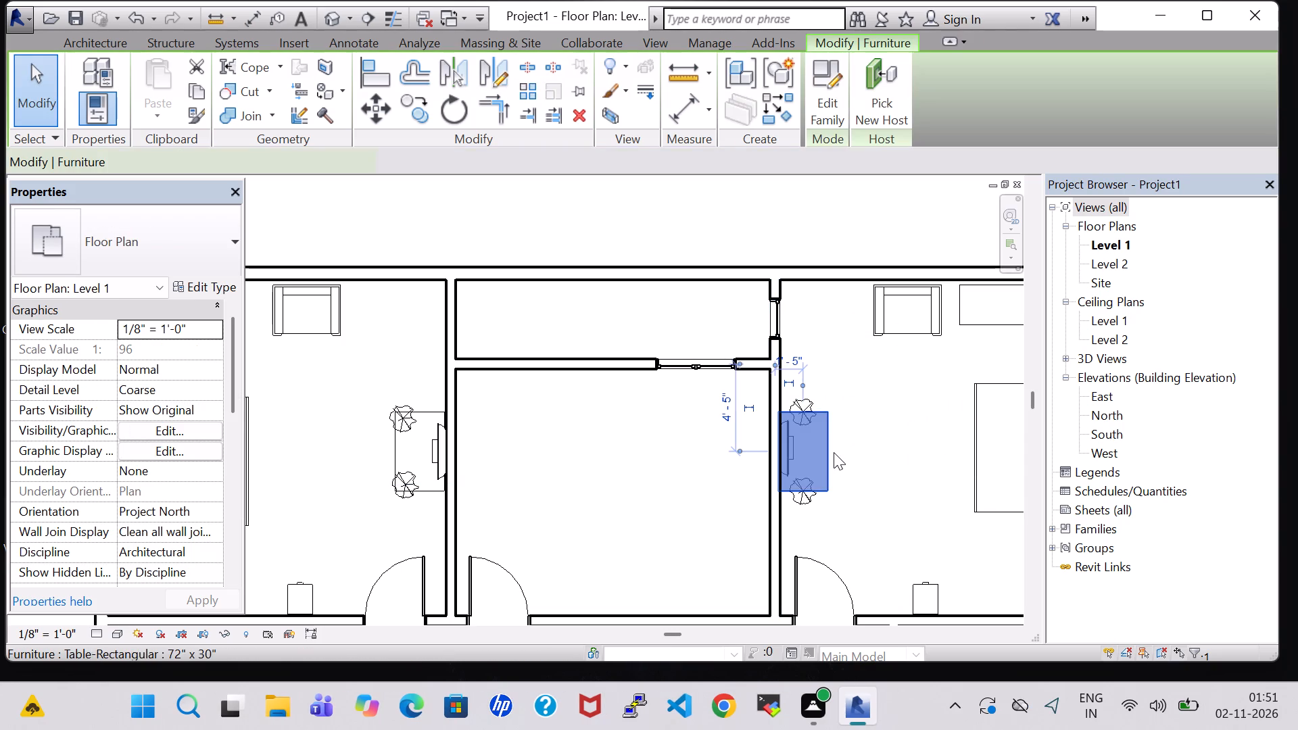
{"action": "key", "text": "Right"}
{"action": "key", "text": "Right"}
{"action": "key", "text": "Right"}
{"action": "key", "text": "Right"}
{"action": "left_click", "coordinate": [907, 467]}
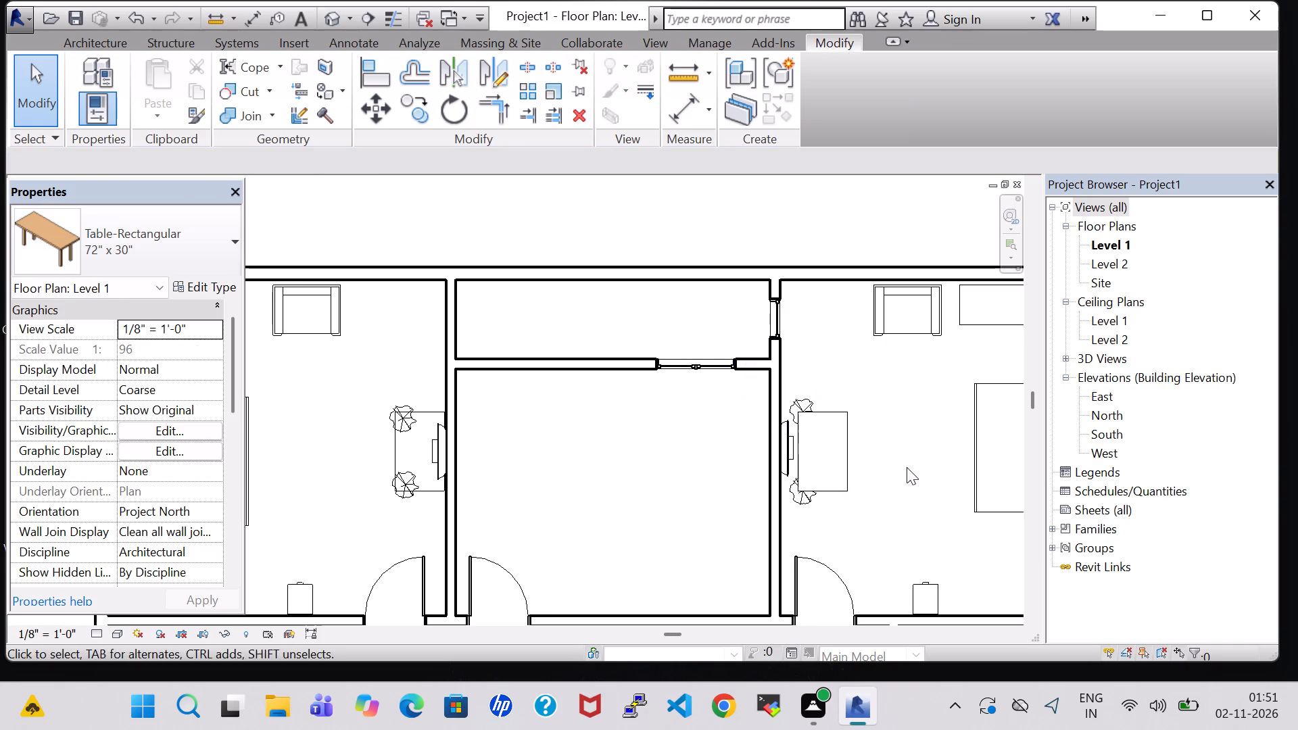
Set the offset of the northeast bedroom's flat-screen TV to 3' 5".
{"action": "left_click", "coordinate": [787, 451]}
{"action": "left_click", "coordinate": [917, 523]}
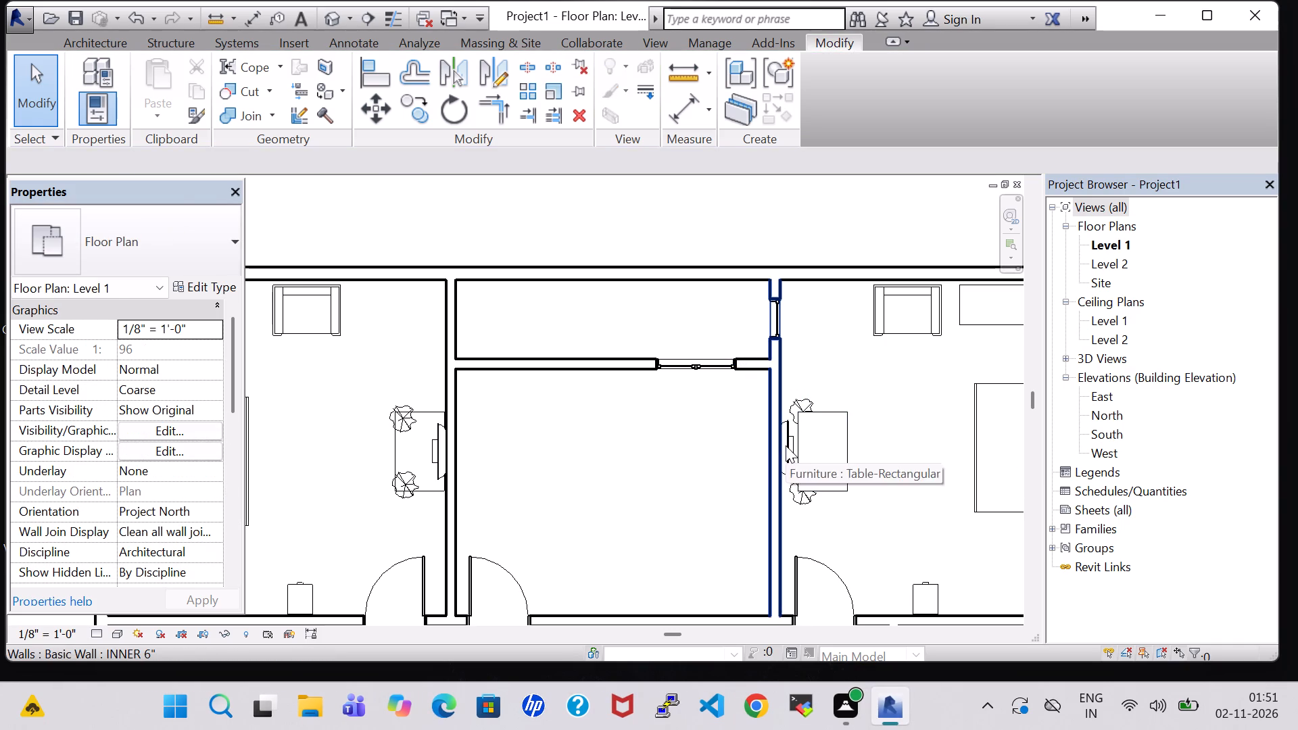
{"action": "left_click", "coordinate": [789, 446]}
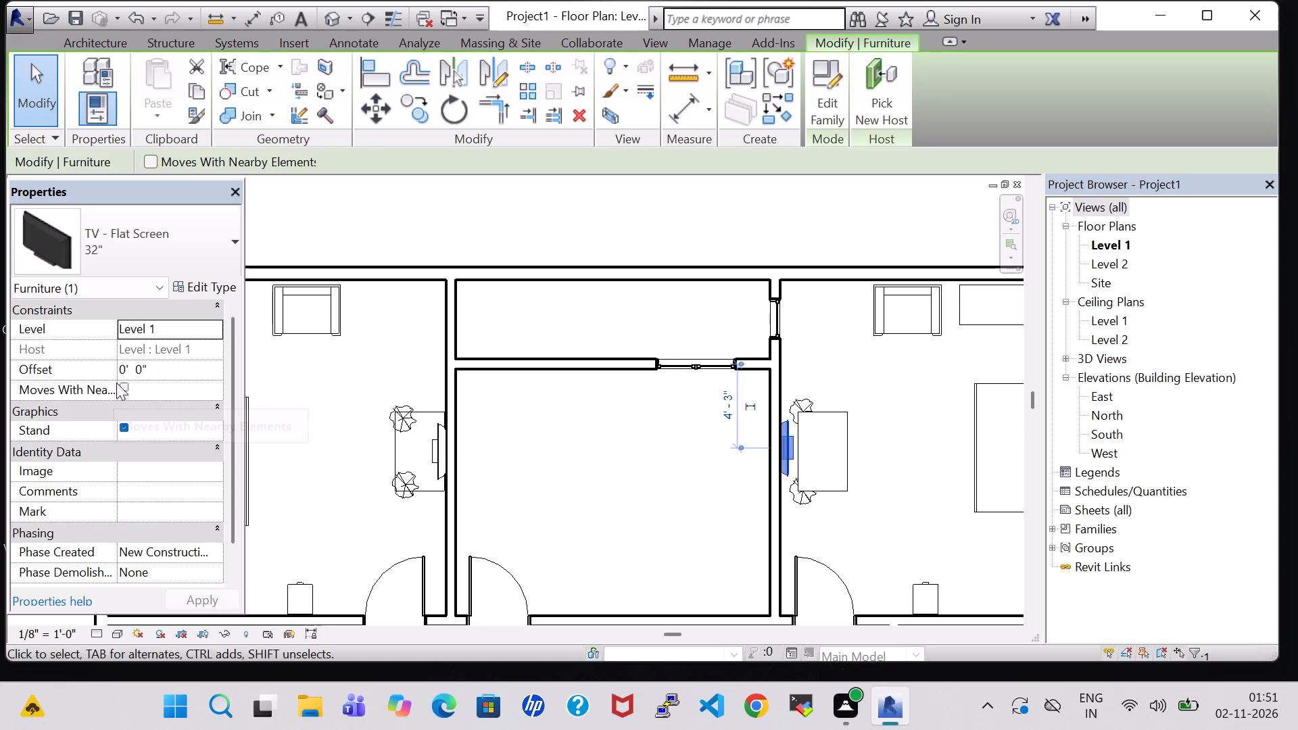
{"action": "left_click", "coordinate": [125, 371]}
{"action": "left_click", "coordinate": [125, 371]}
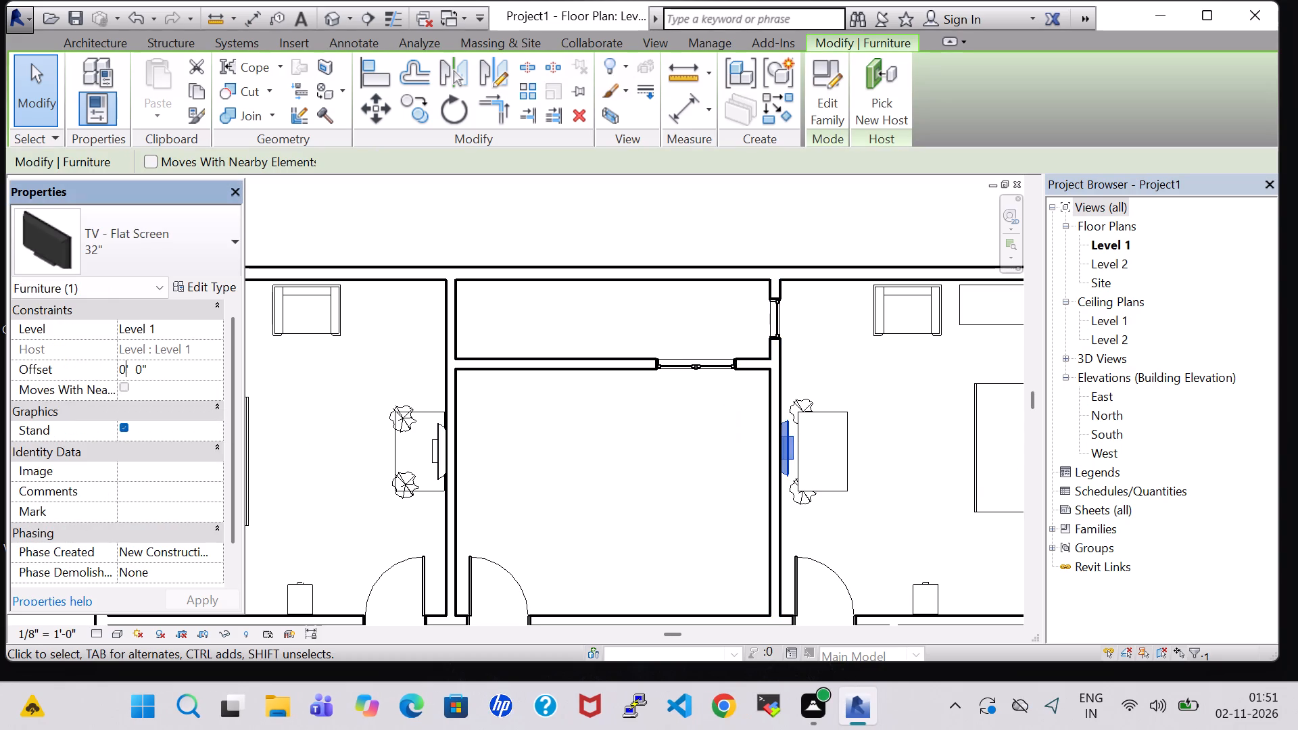
{"action": "key", "text": "BackSpace"}
{"action": "key", "text": "3"}
{"action": "key", "text": "Right"}
{"action": "key", "text": "Right"}
{"action": "key", "text": "Right"}
{"action": "key", "text": "Right"}
{"action": "key", "text": "BackSpace"}
{"action": "key", "text": "5"}
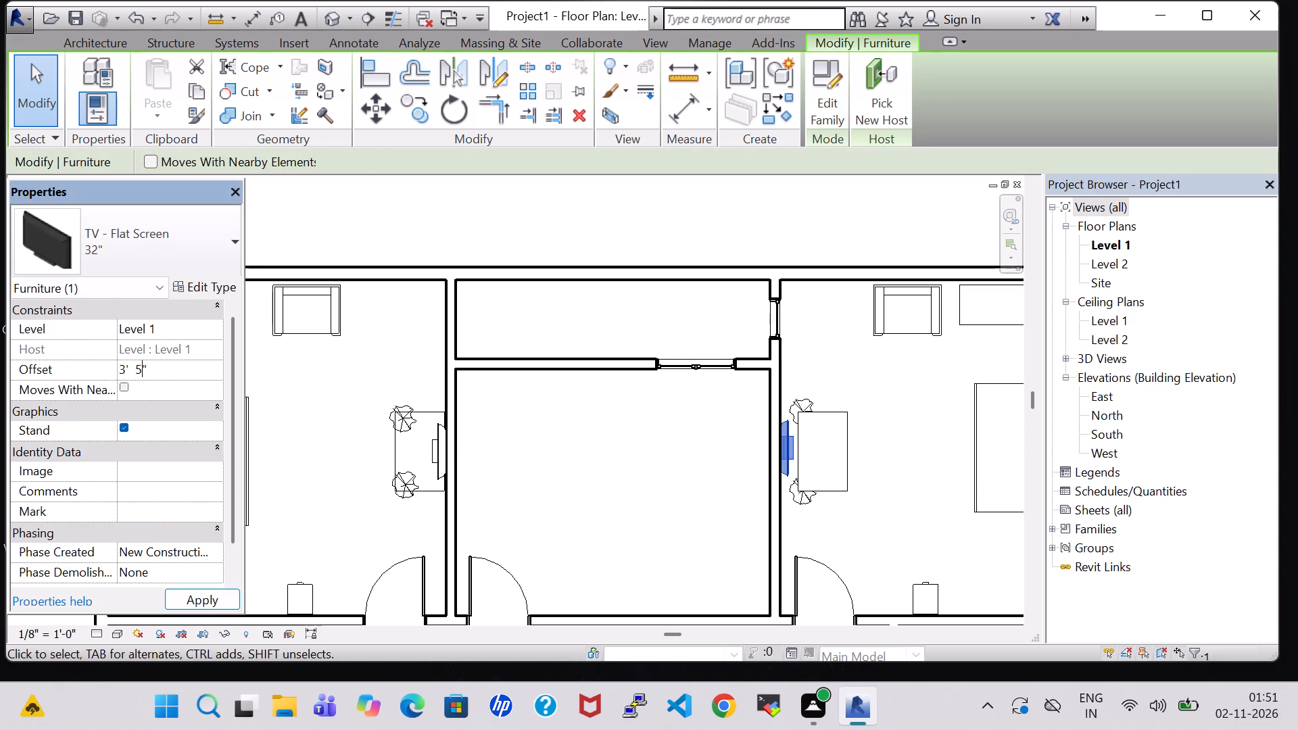
{"action": "left_click", "coordinate": [225, 594]}
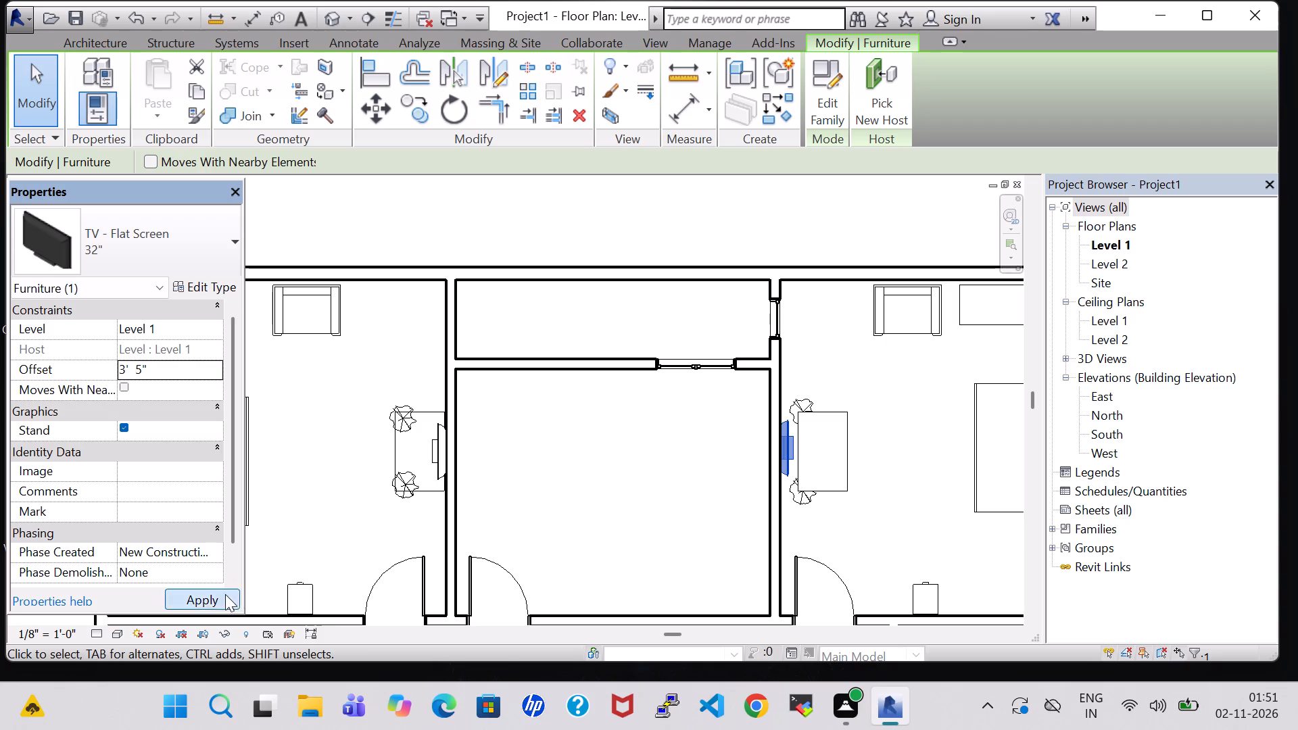
{"action": "double_click", "coordinate": [903, 477]}
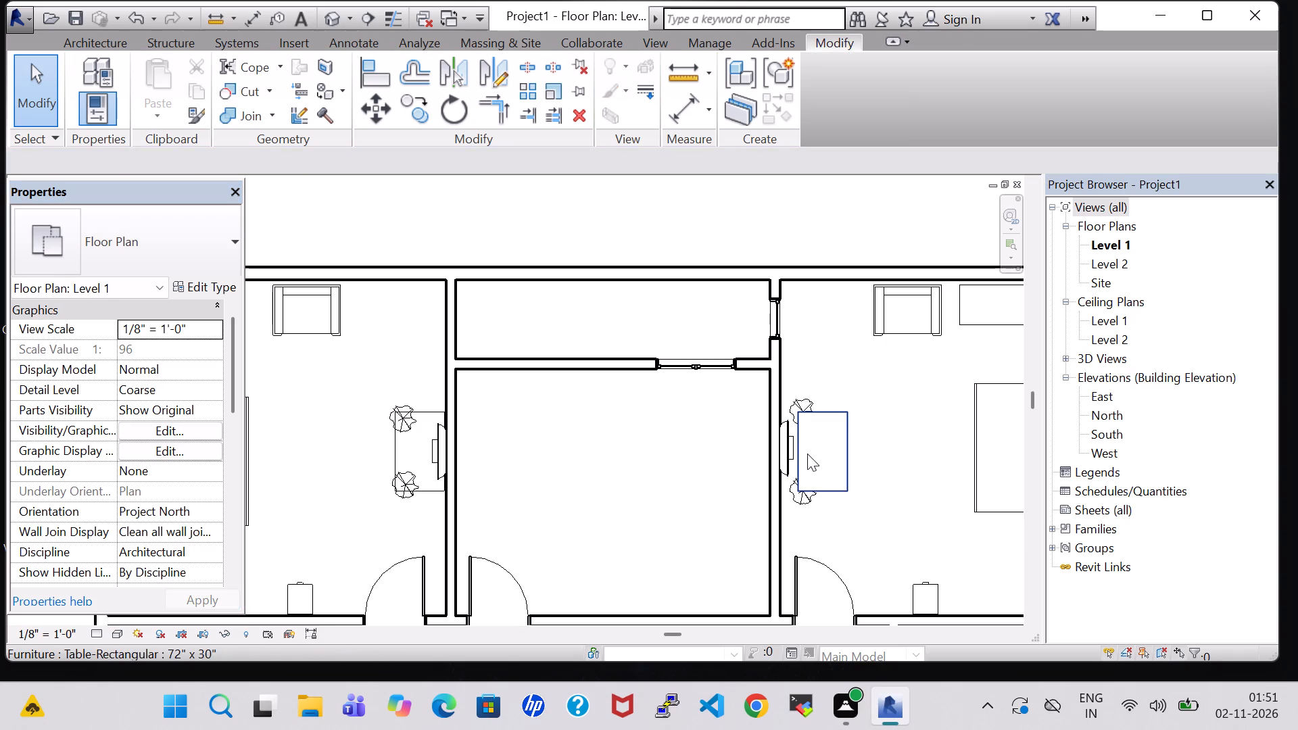
Open the family of the northeast bedroom's Table-Rectangular.
{"action": "double_click", "coordinate": [841, 456]}
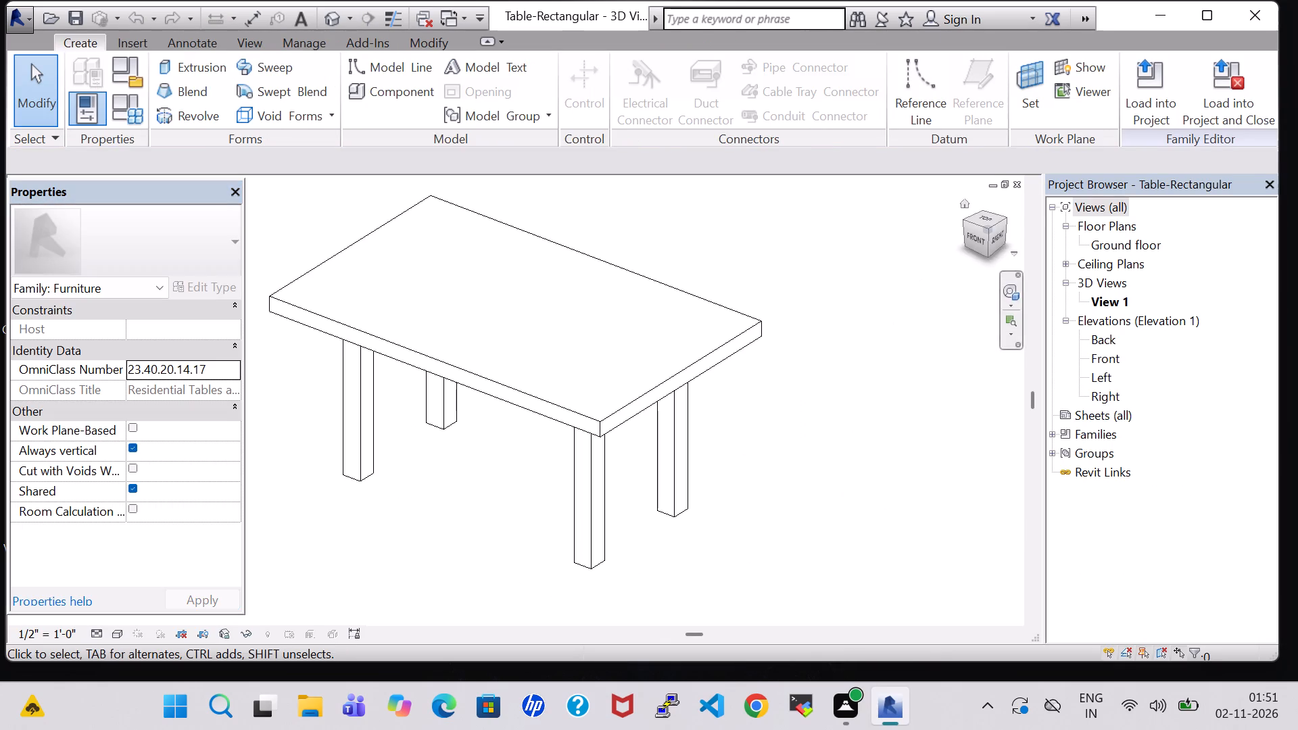
Close the Table-Rectangular family and return to the Level 1 plan without saving changes to the family.
{"action": "double_click", "coordinate": [1013, 186]}
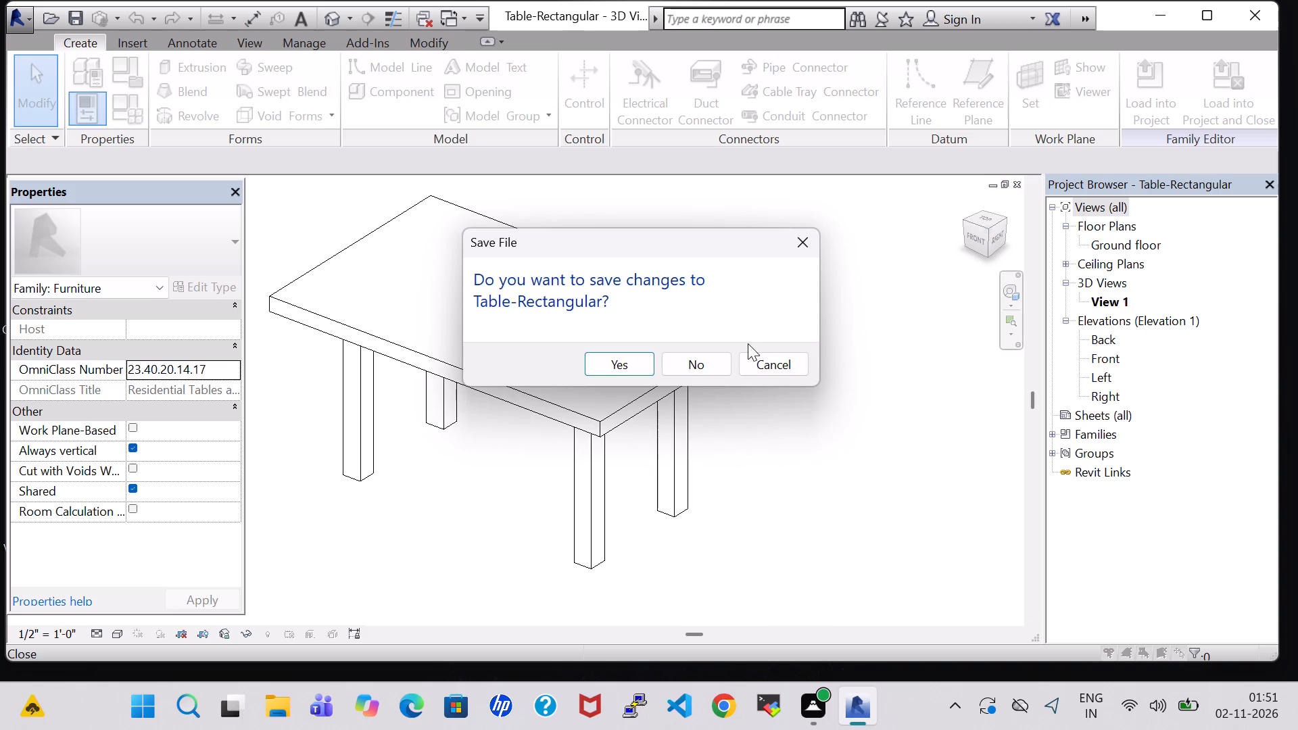
{"action": "left_click", "coordinate": [708, 371]}
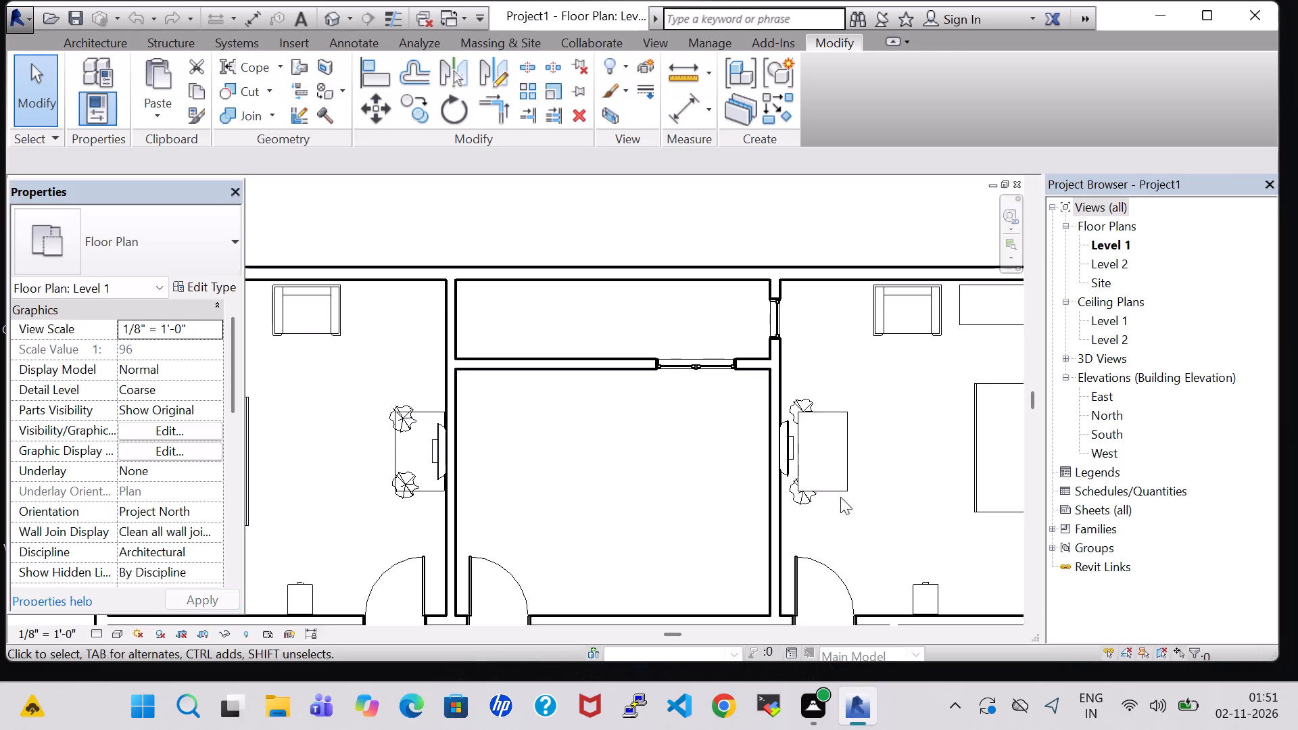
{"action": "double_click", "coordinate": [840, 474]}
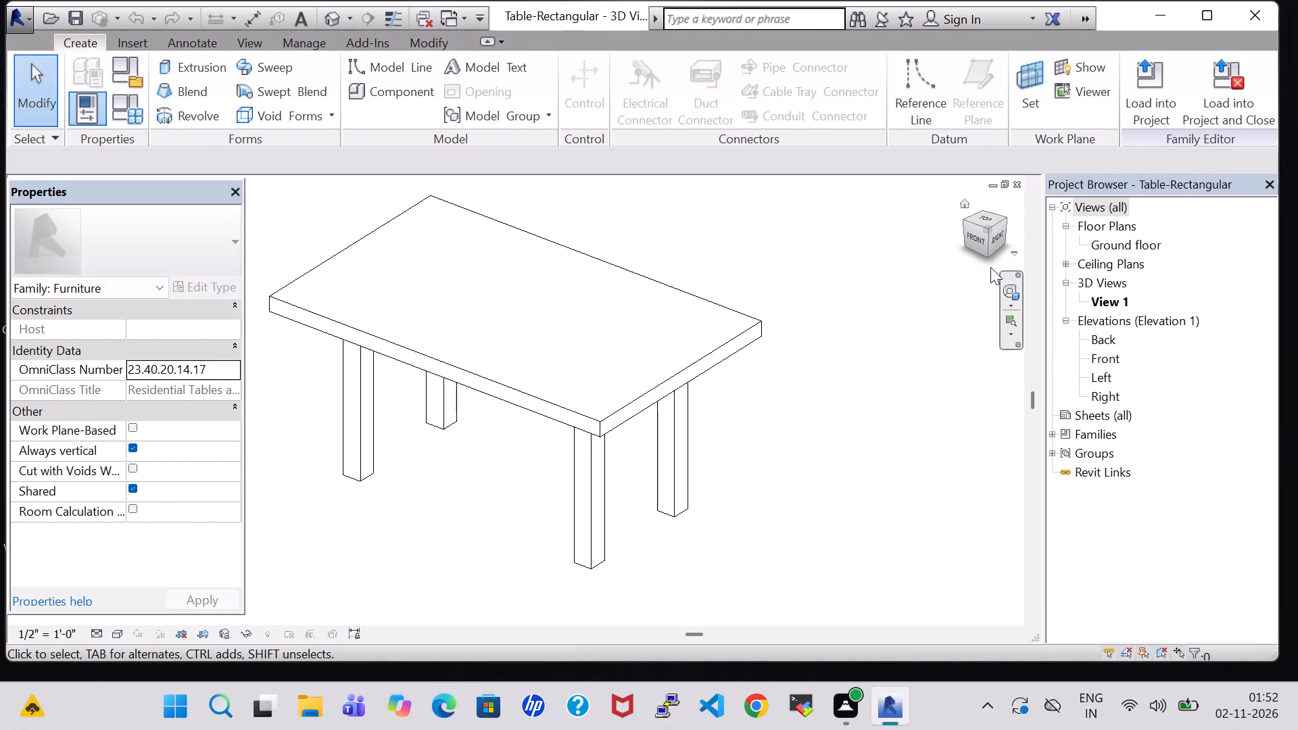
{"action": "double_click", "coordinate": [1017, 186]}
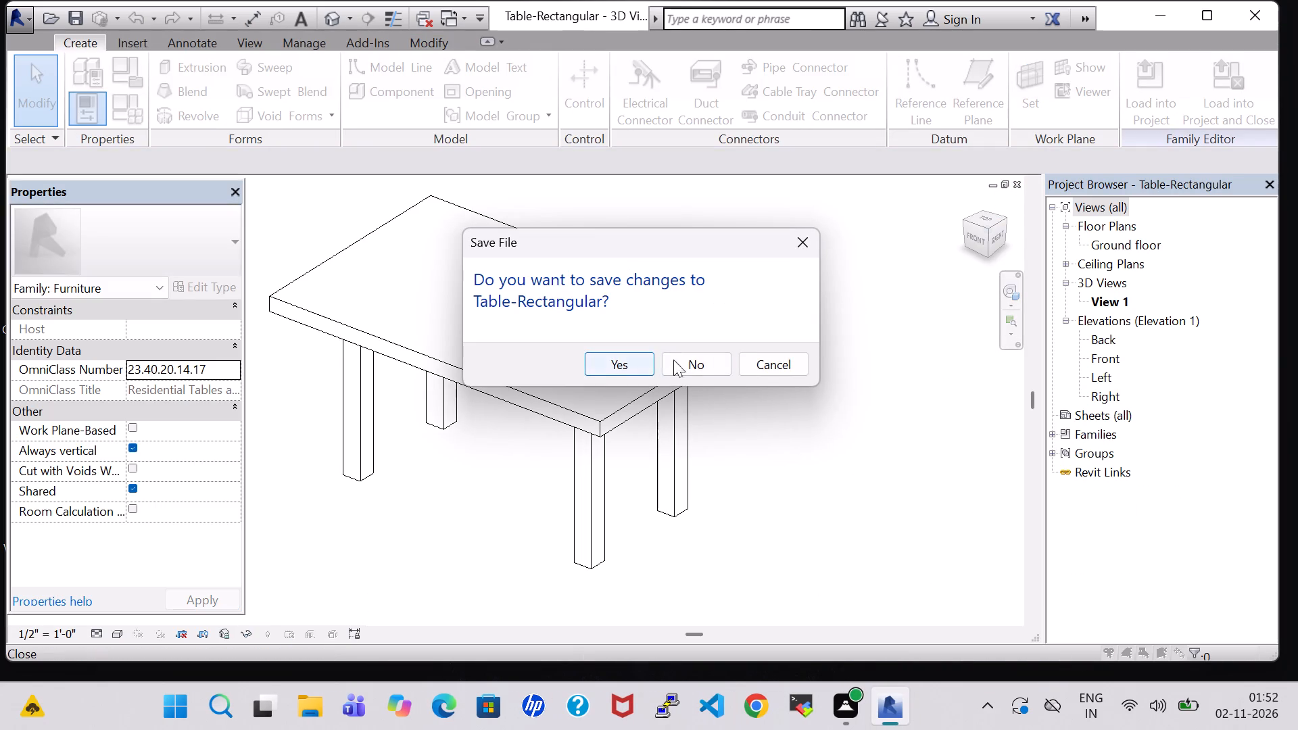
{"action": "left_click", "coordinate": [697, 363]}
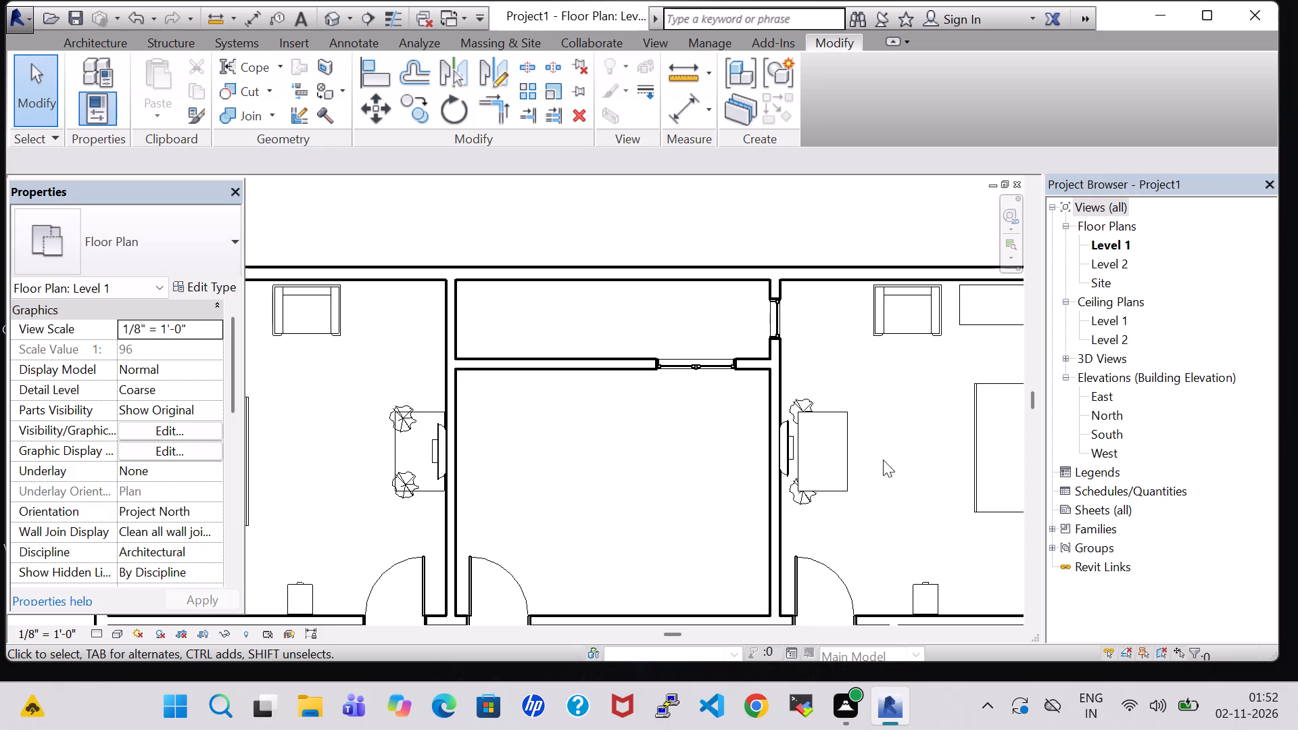
Nudge the northeast bedroom's Table-Rectangular about 1' west, back against the wall beneath the TV.
{"action": "left_click", "coordinate": [883, 460]}
{"action": "left_click", "coordinate": [847, 454]}
{"action": "key", "text": "Left"}
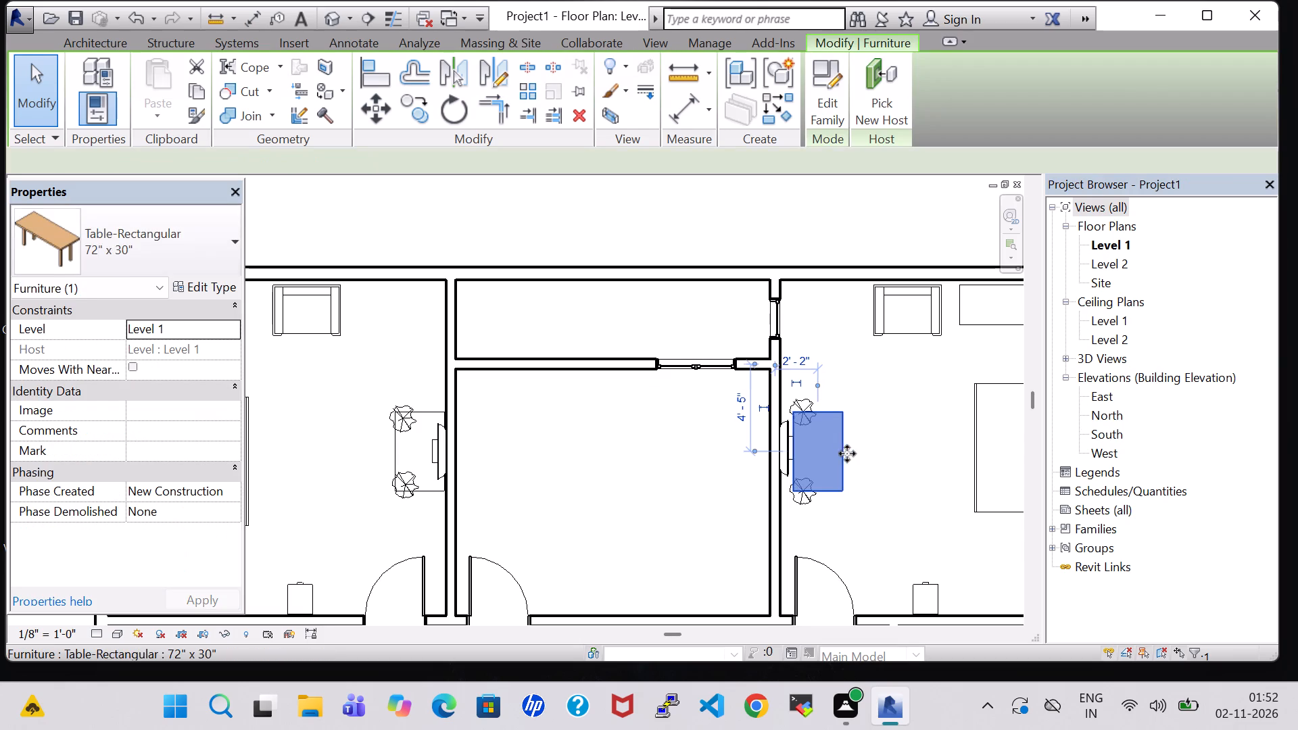
{"action": "key", "text": "Left"}
{"action": "key", "text": "Left"}
{"action": "key", "text": "Left"}
{"action": "left_click", "coordinate": [867, 455]}
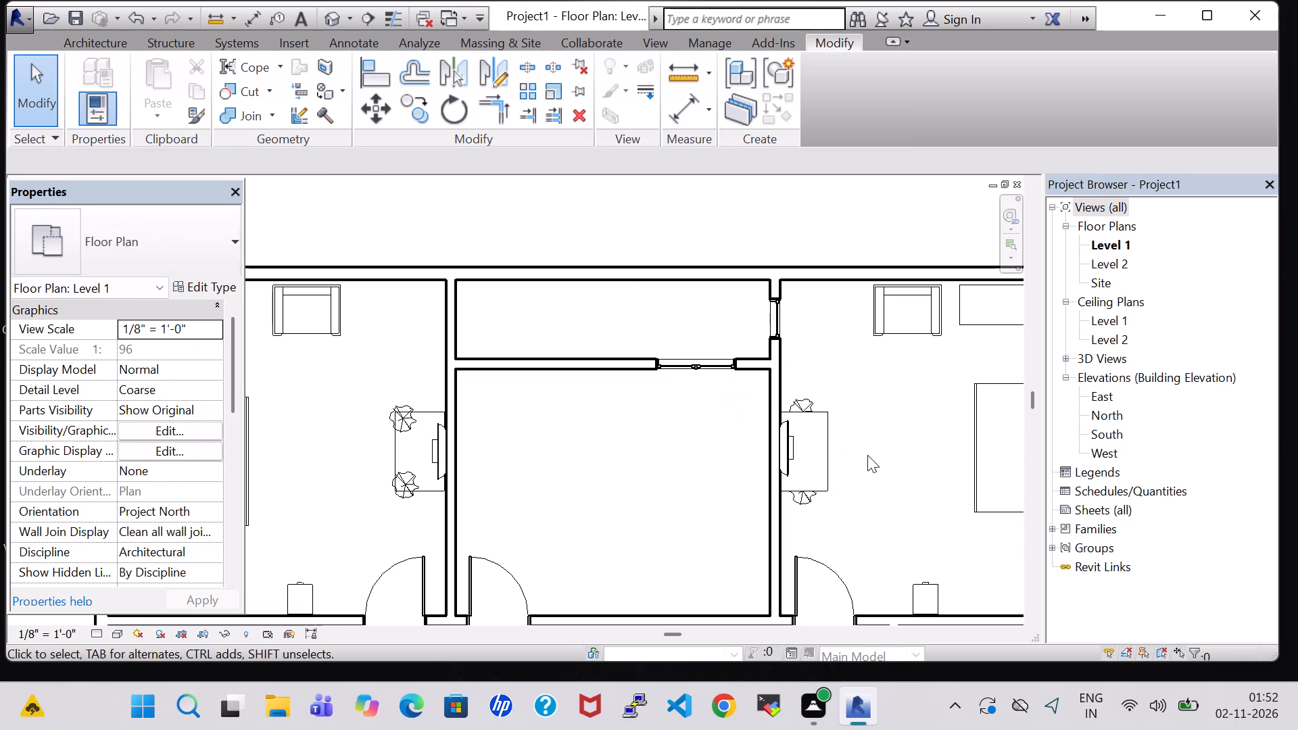
Set the offset of the southern Agave plant on the northeast bedroom's table to 2' 0".
{"action": "left_click", "coordinate": [807, 503]}
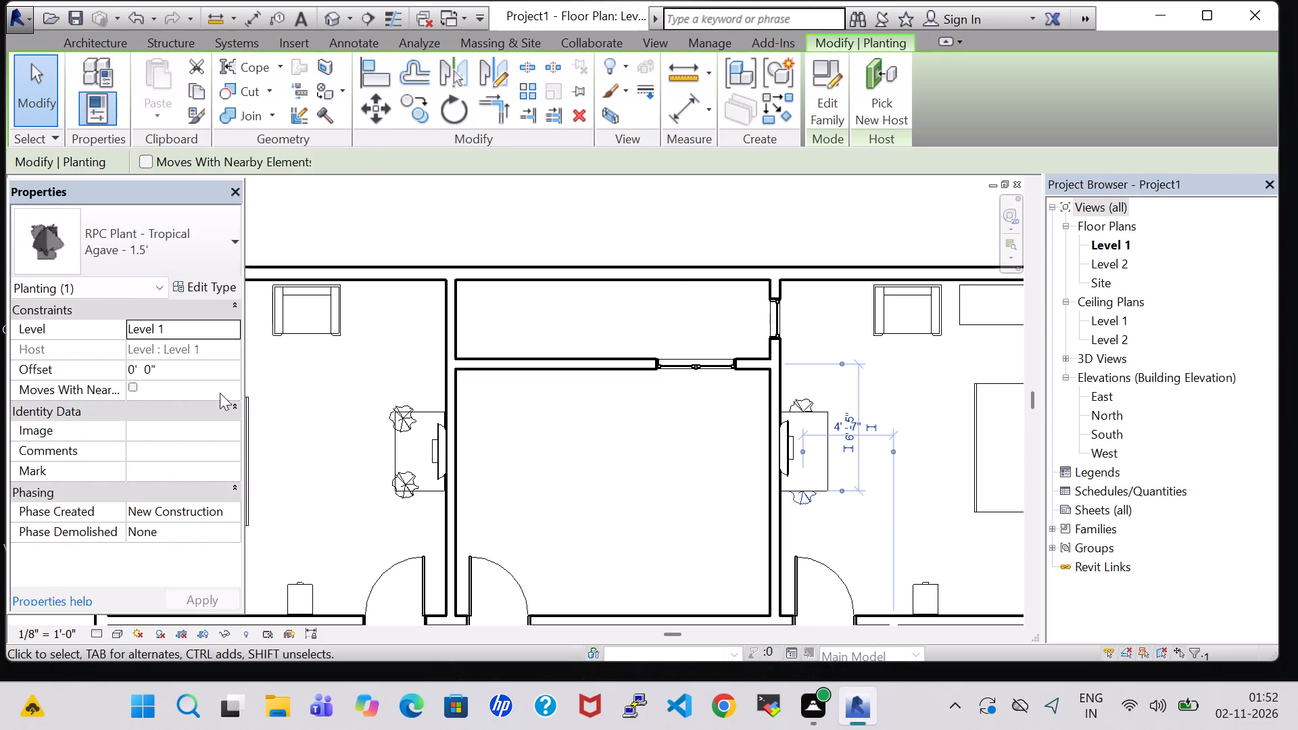
{"action": "left_click", "coordinate": [132, 374]}
{"action": "left_click", "coordinate": [132, 374]}
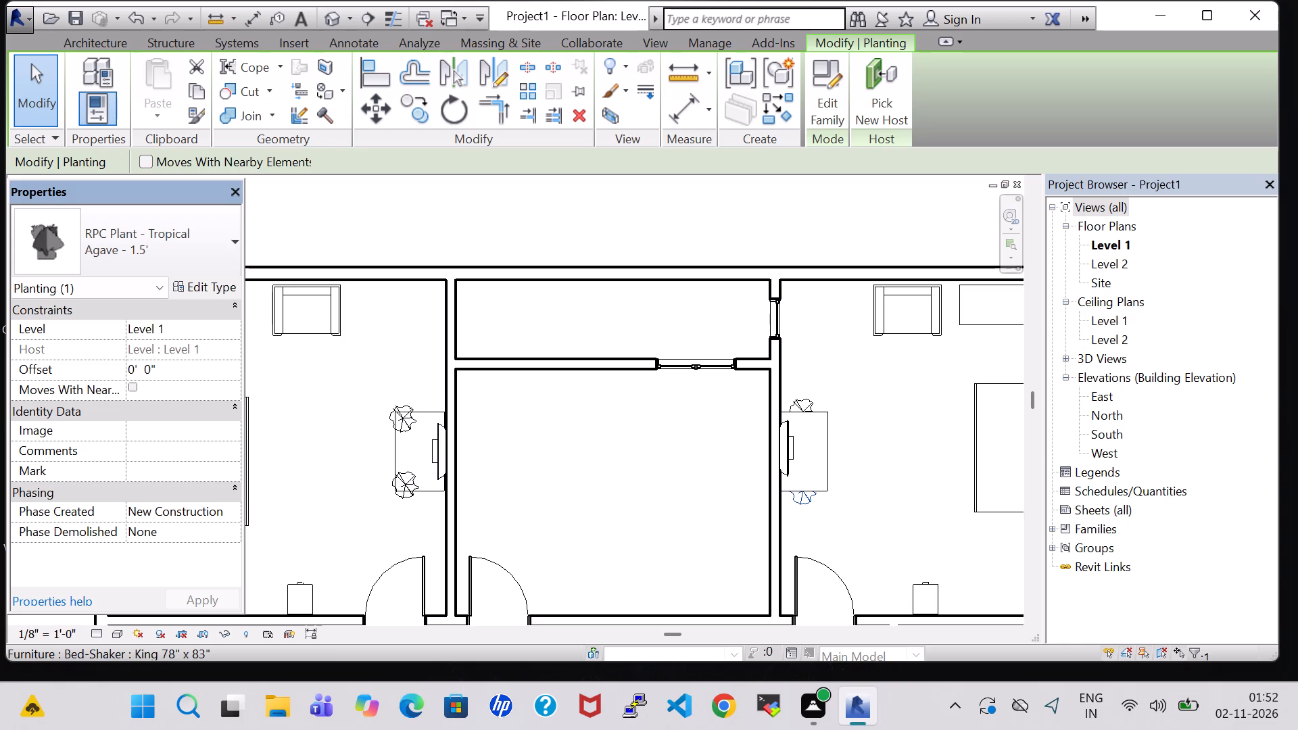
{"action": "key", "text": "BackSpace"}
{"action": "key", "text": "2"}
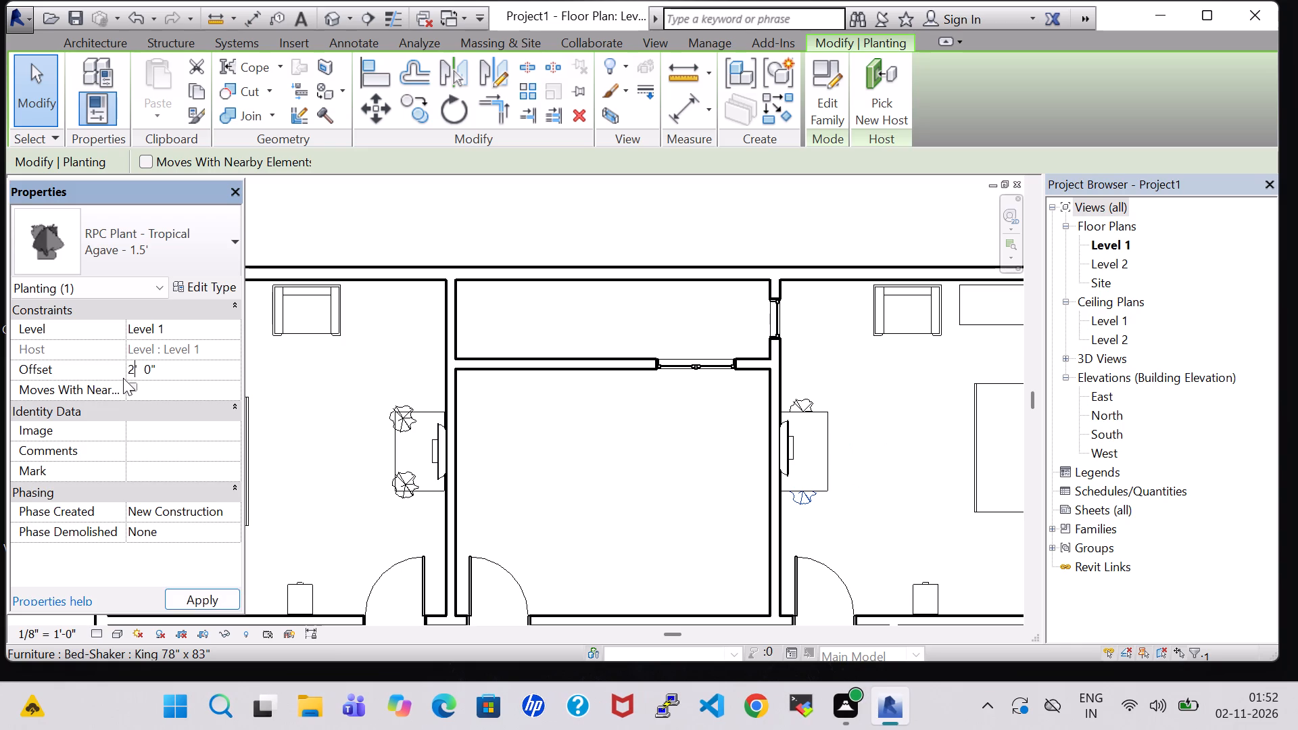
{"action": "double_click", "coordinate": [210, 603]}
{"action": "key", "text": "Up"}
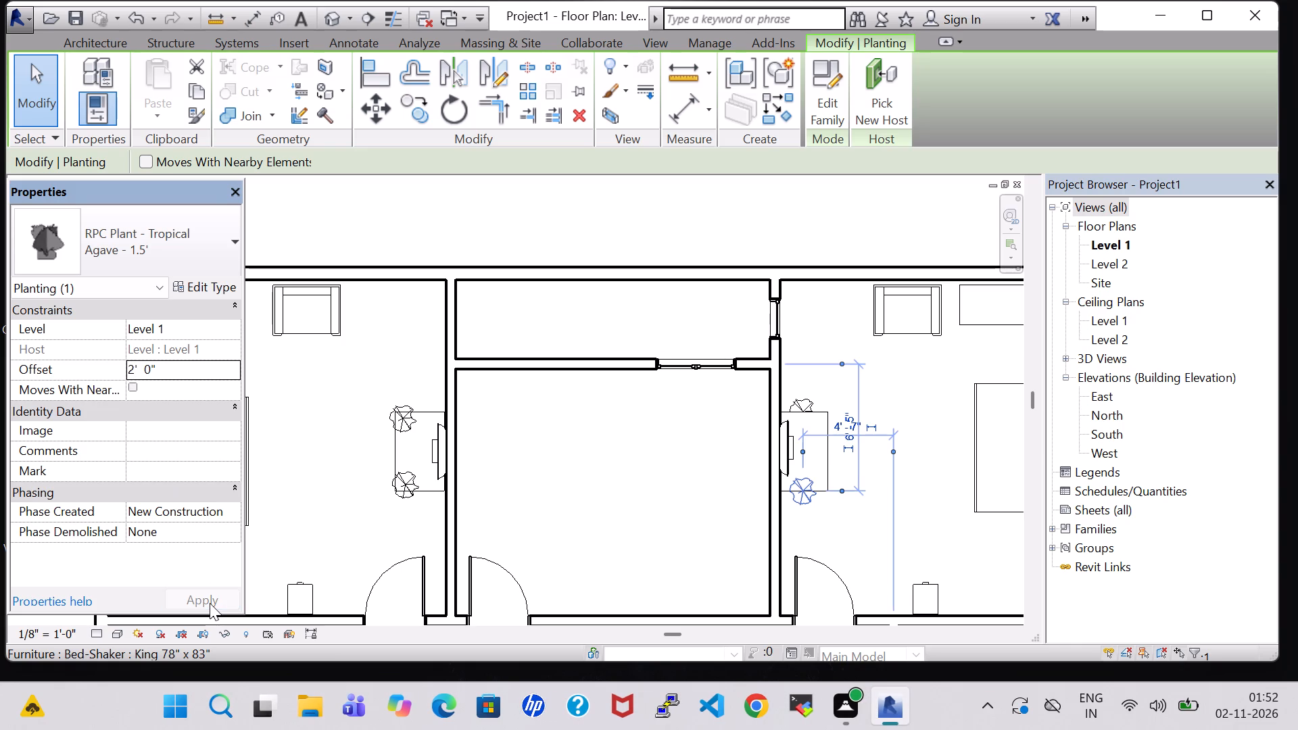
{"action": "key", "text": "Up"}
{"action": "left_click", "coordinate": [872, 525]}
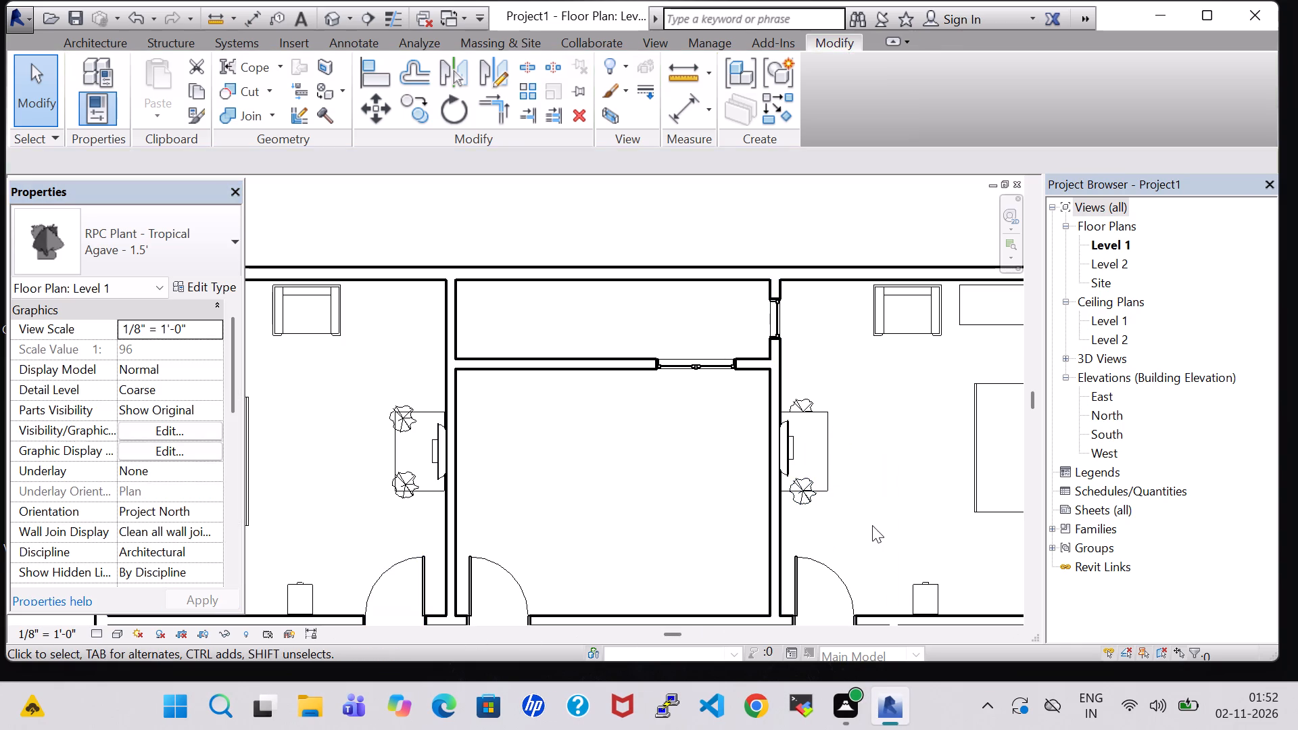
Nudge the southern Agave plant about 6" north and 9" east onto the northeast bedroom table's southeast corner.
{"action": "left_click", "coordinate": [816, 492]}
{"action": "key", "text": "Up"}
{"action": "key", "text": "Up"}
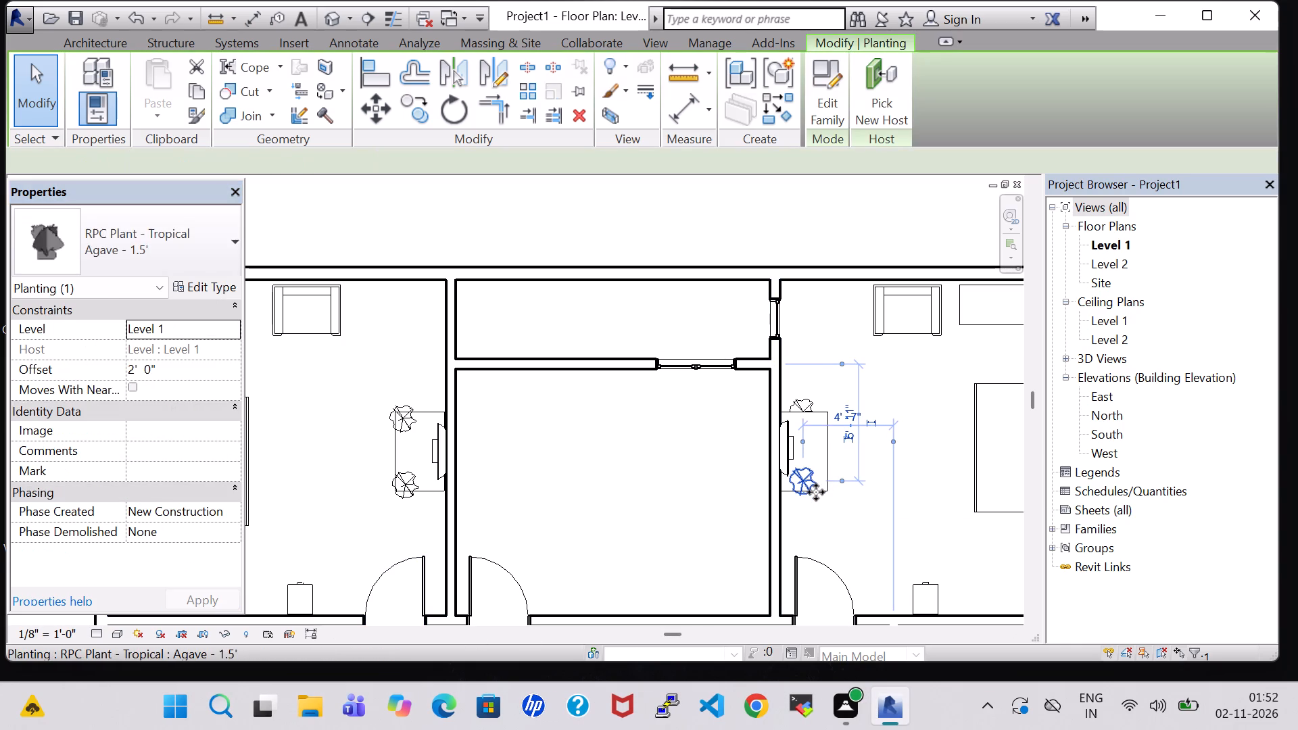
{"action": "key", "text": "Right"}
{"action": "key", "text": "Right"}
{"action": "key", "text": "Right"}
{"action": "left_click", "coordinate": [845, 556]}
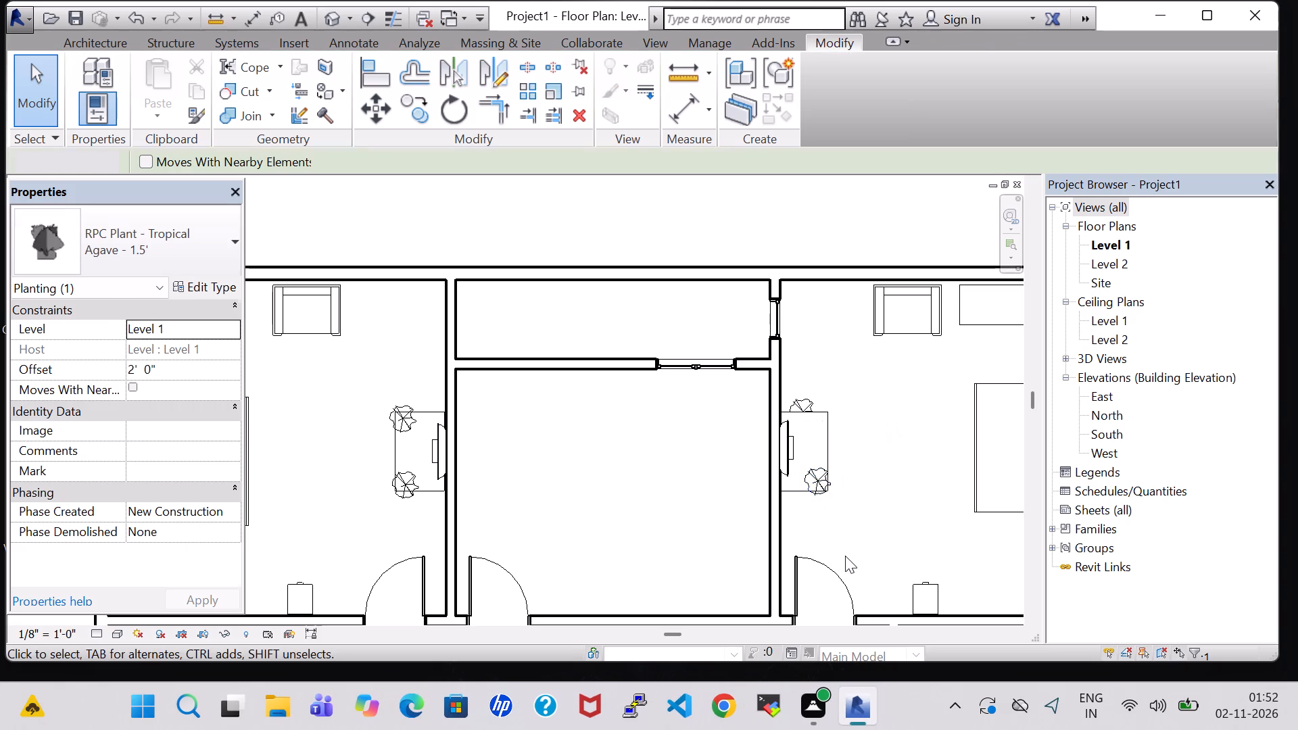
Check the type properties of the northeast bedroom's Table-Rectangular.
{"action": "left_click", "coordinate": [824, 436]}
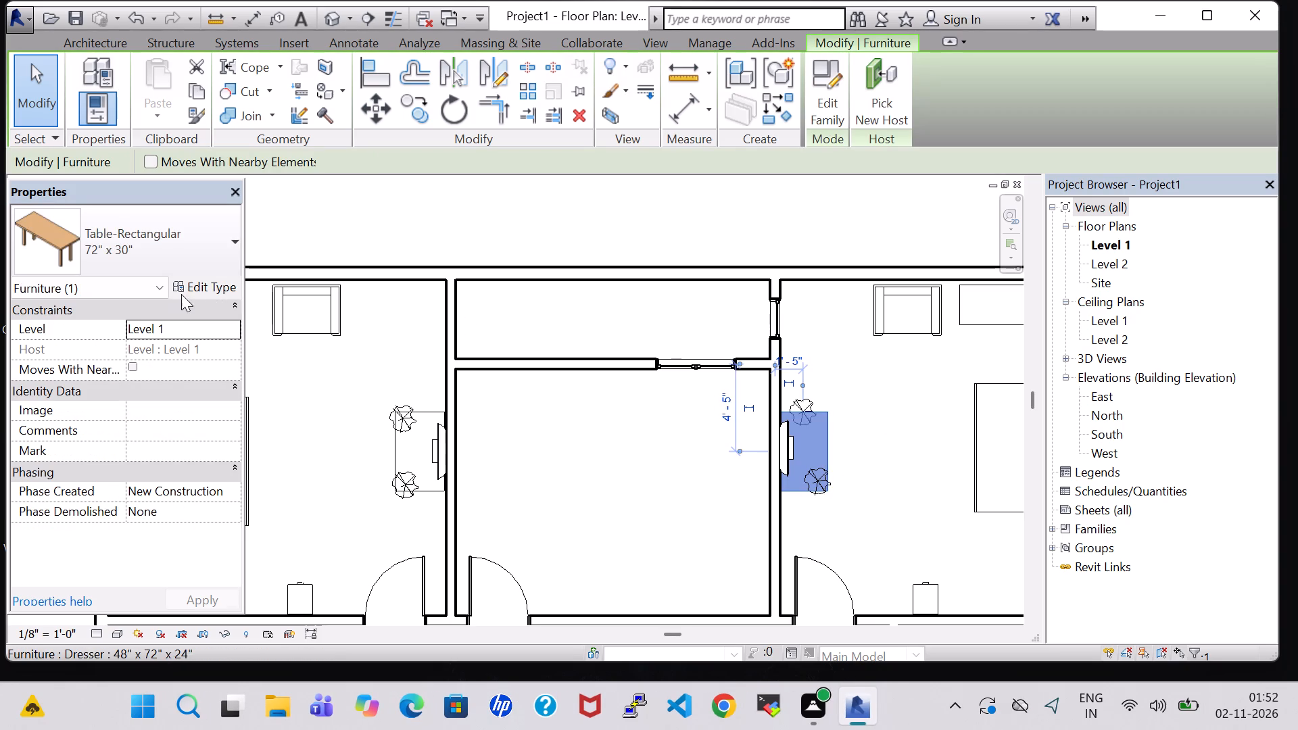
{"action": "left_click", "coordinate": [193, 291]}
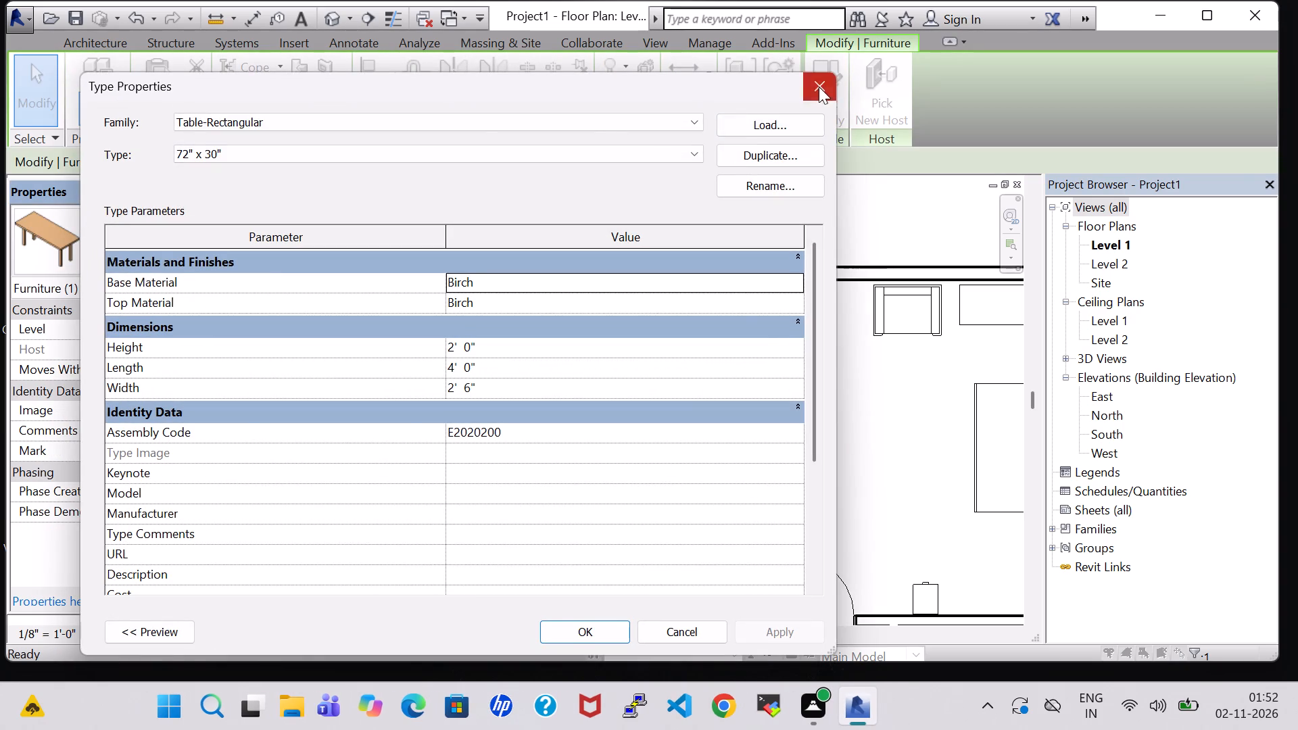
{"action": "left_click", "coordinate": [819, 87]}
{"action": "left_click", "coordinate": [913, 491]}
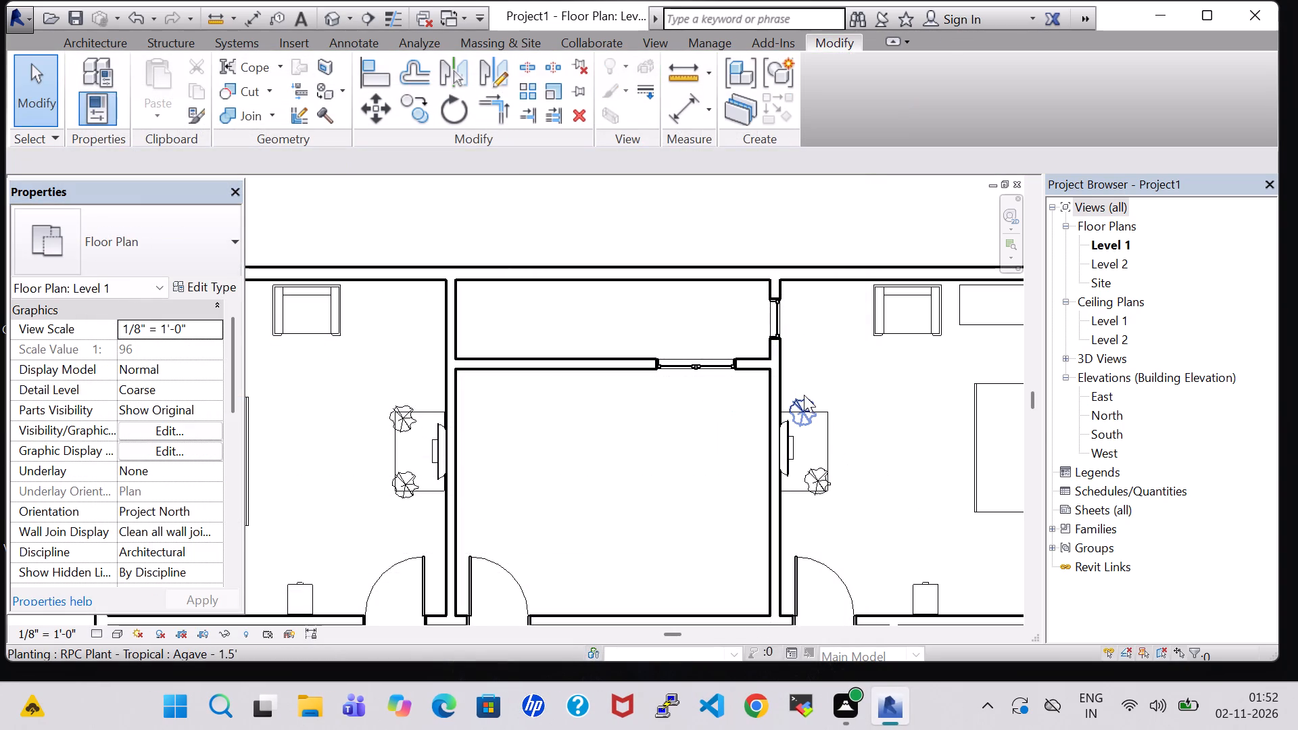
Set the offset of the northern Agave plant on the northeast bedroom's table to 2' 0".
{"action": "left_click", "coordinate": [804, 395]}
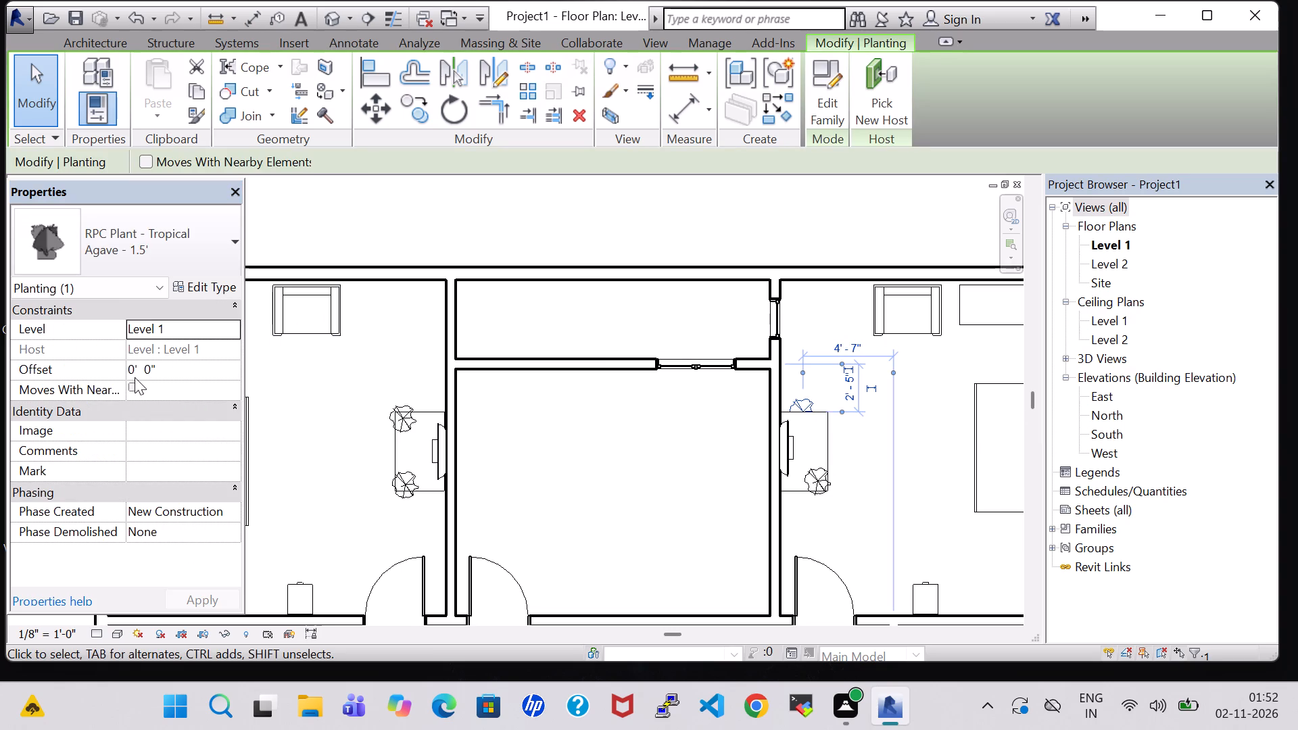
{"action": "left_click", "coordinate": [135, 377]}
{"action": "left_click", "coordinate": [135, 377]}
{"action": "key", "text": "BackSpace"}
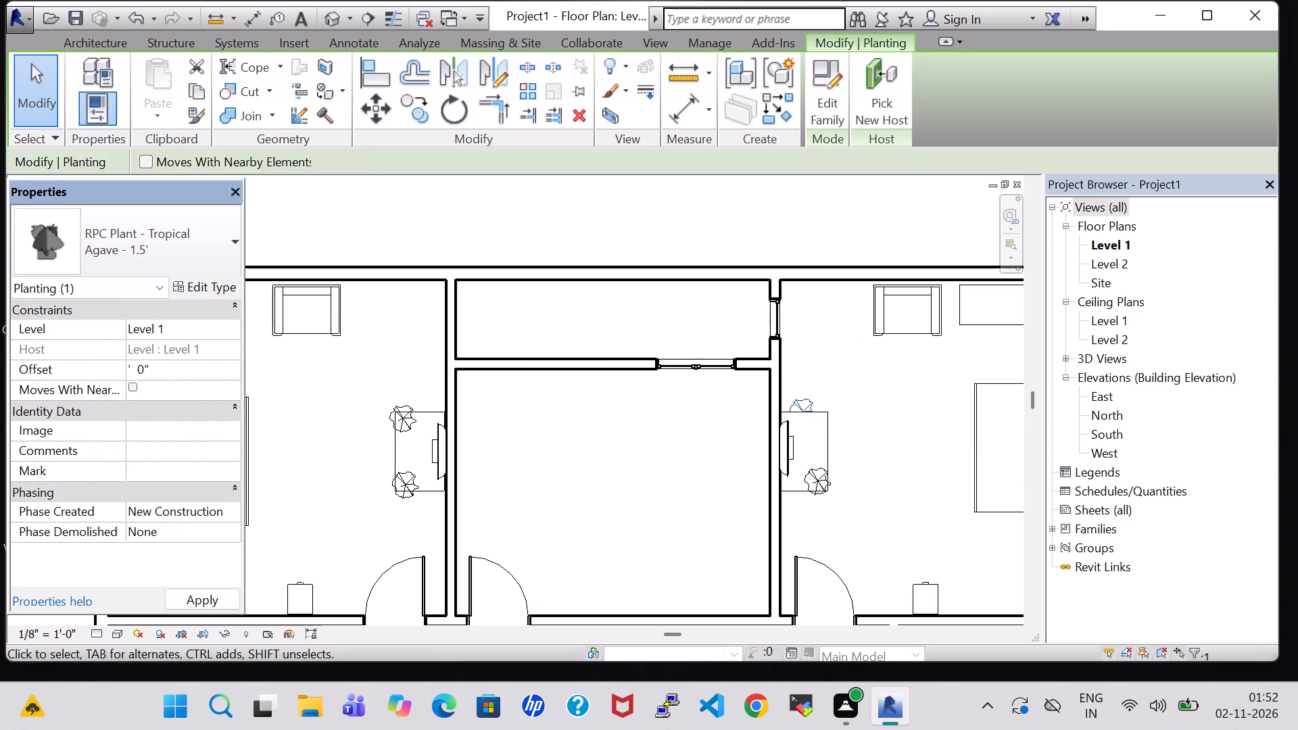
{"action": "key", "text": "2"}
{"action": "left_click", "coordinate": [191, 604]}
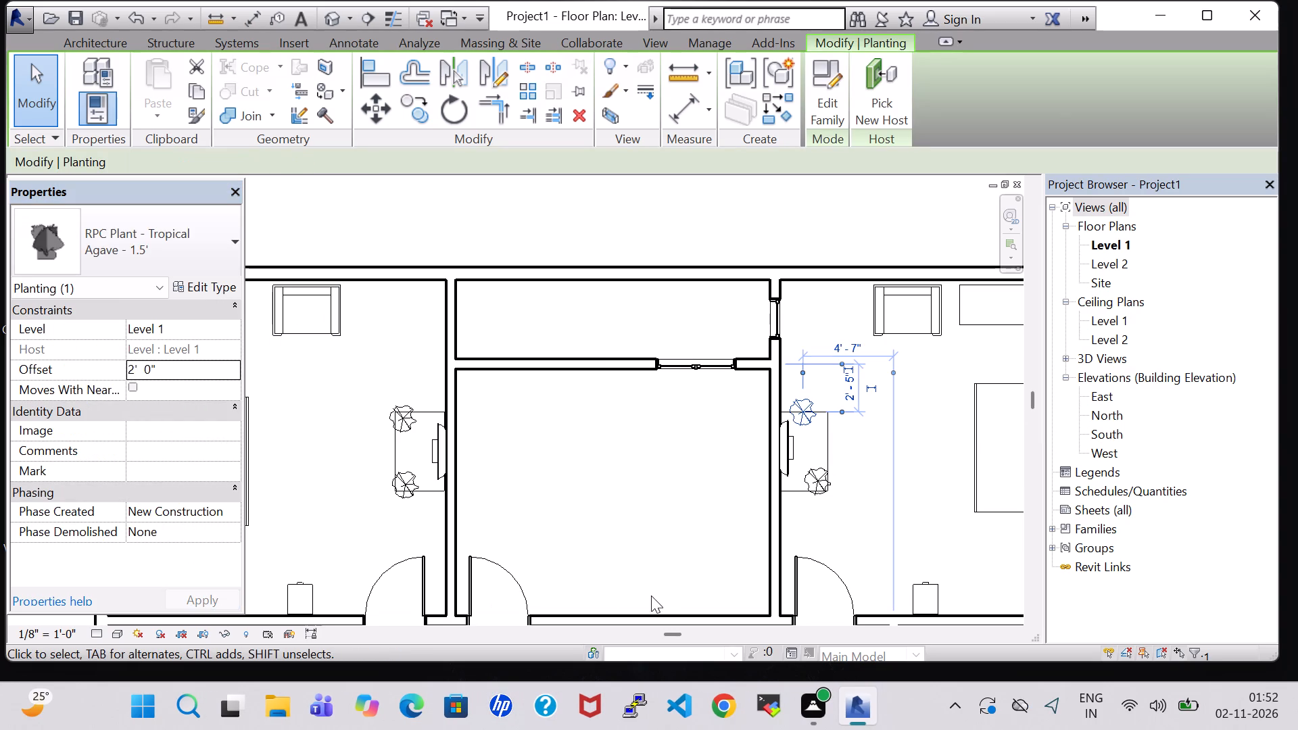
Nudge the northern Agave plant about 9" east and 3" south onto the northeast bedroom table's northeast corner.
{"action": "key", "text": "Right"}
{"action": "key", "text": "Right"}
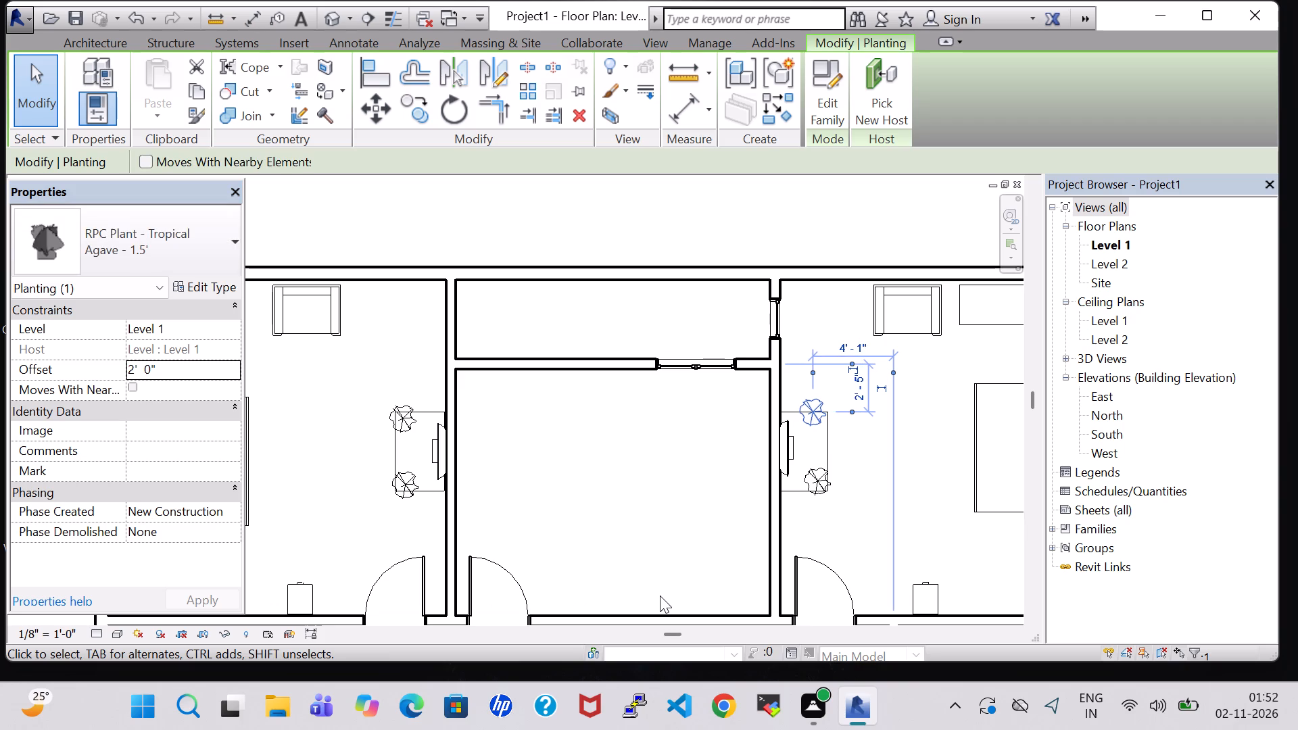
{"action": "key", "text": "Right"}
{"action": "key", "text": "Down"}
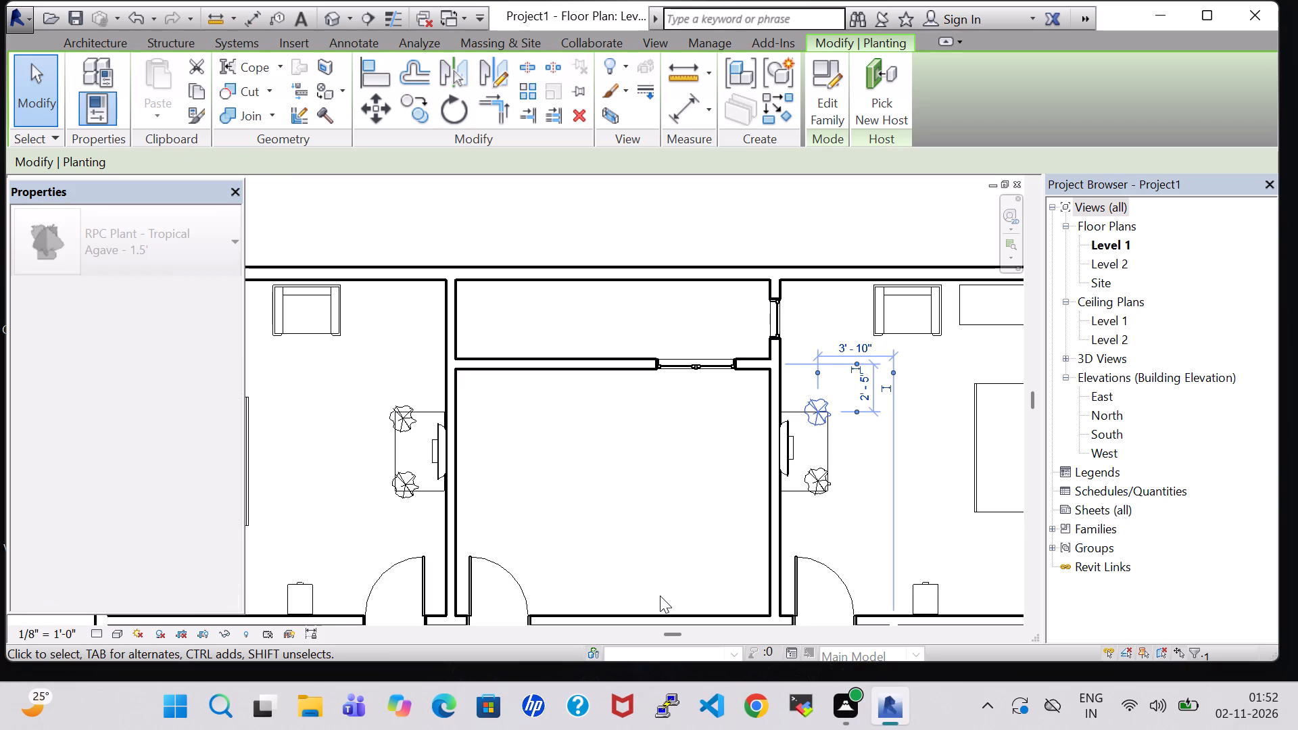
{"action": "left_click", "coordinate": [859, 516]}
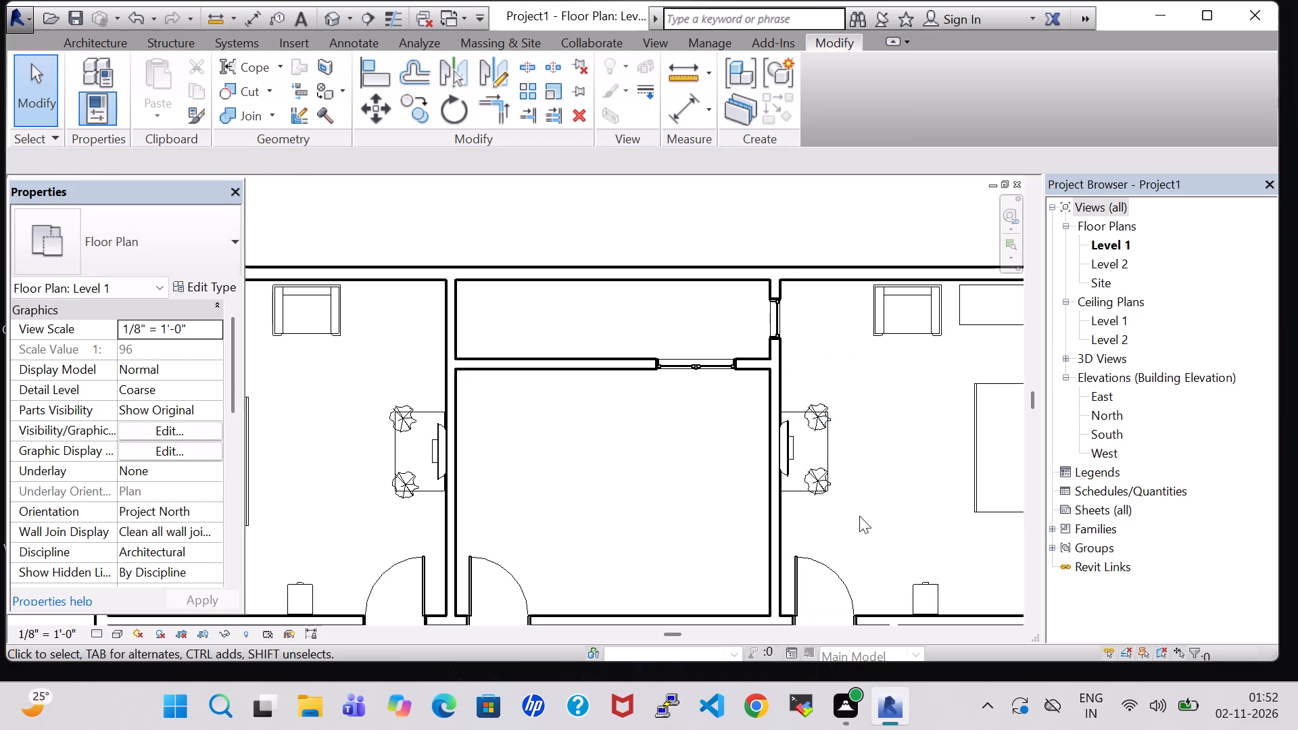
Start the Room command for the Level 1 floor plan.
{"action": "scroll", "coordinate": [859, 516], "scroll_direction": "down", "scroll_amount": 4}
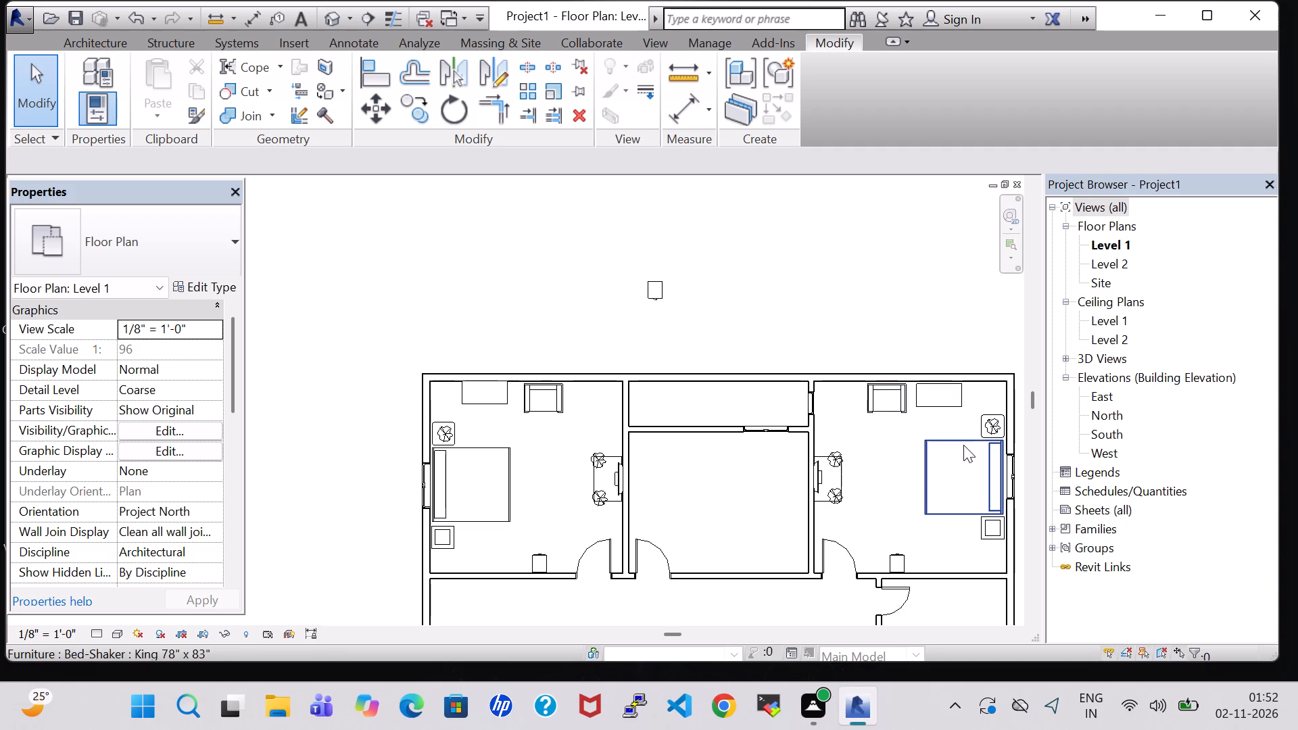
{"action": "scroll", "coordinate": [846, 501], "scroll_direction": "down", "scroll_amount": 4}
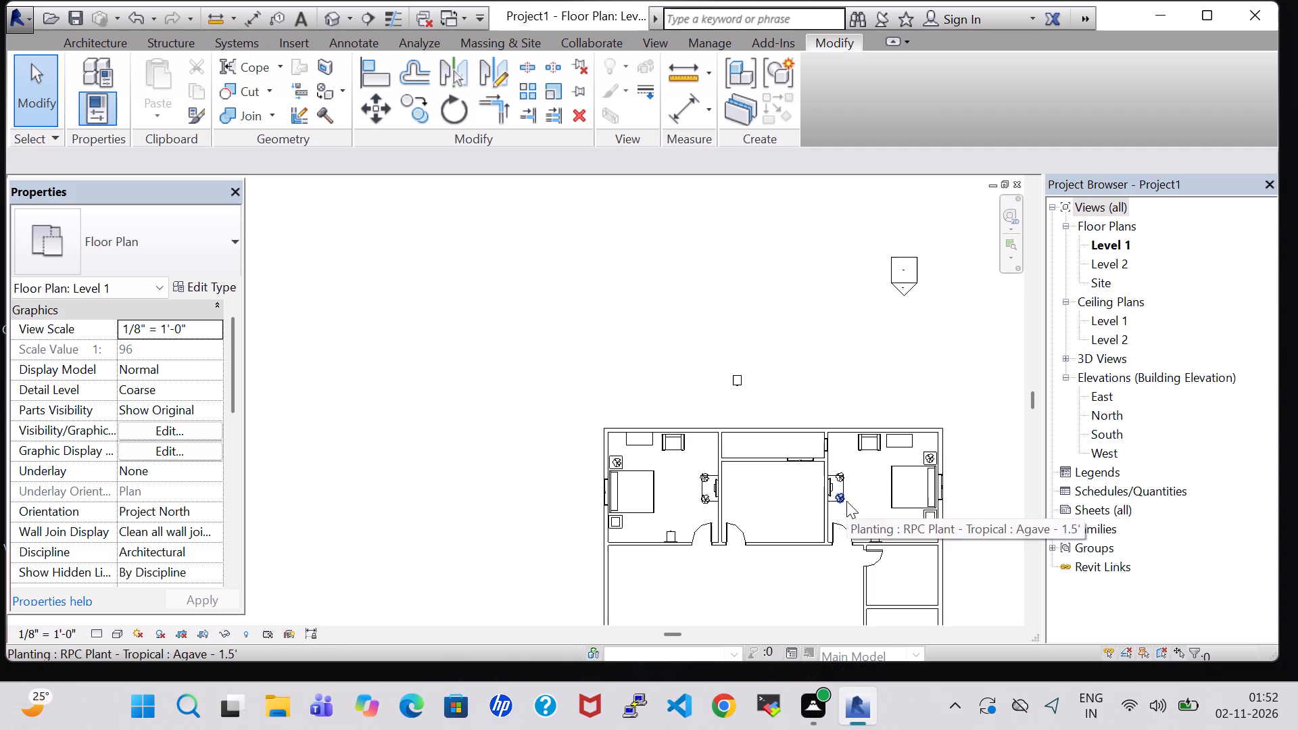
{"action": "middle_click_drag", "start_coordinate": [846, 501], "coordinate": [729, 473]}
{"action": "middle_click_drag", "start_coordinate": [731, 470], "coordinate": [752, 418]}
{"action": "middle_click_drag", "start_coordinate": [756, 405], "coordinate": [747, 339]}
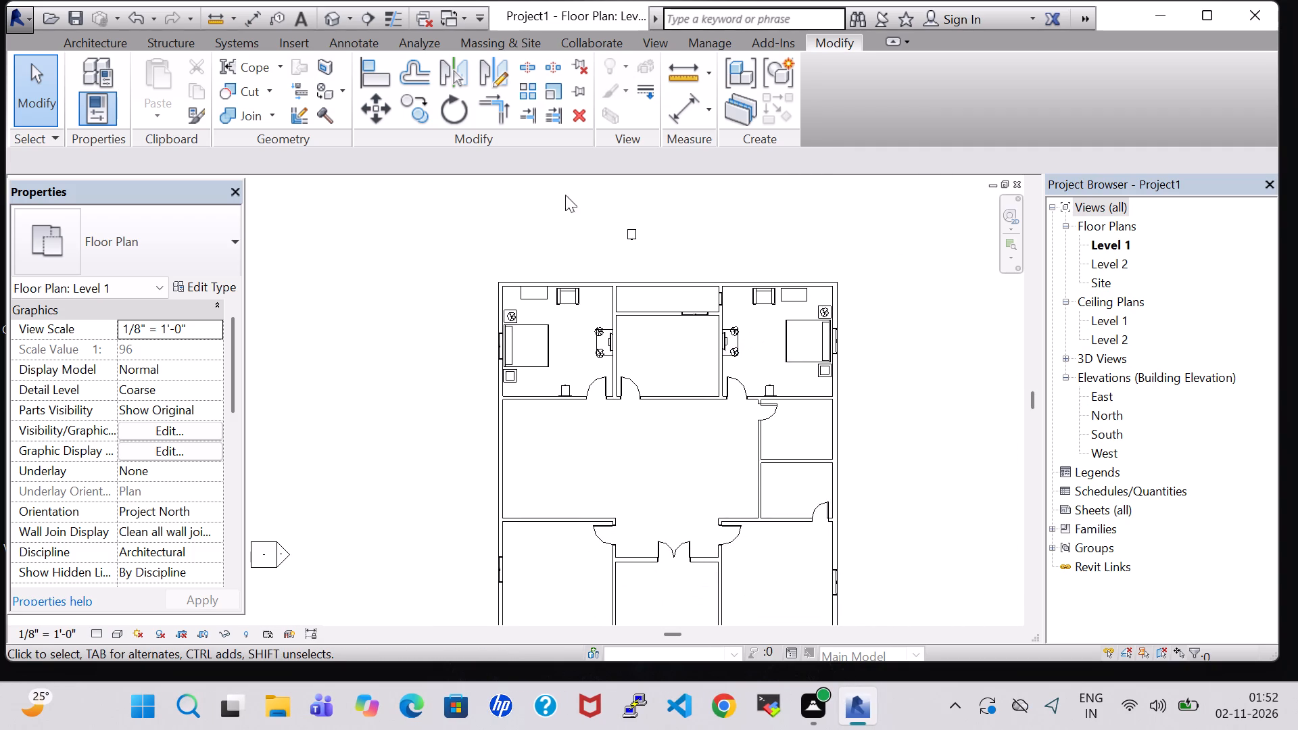
{"action": "left_click", "coordinate": [102, 45]}
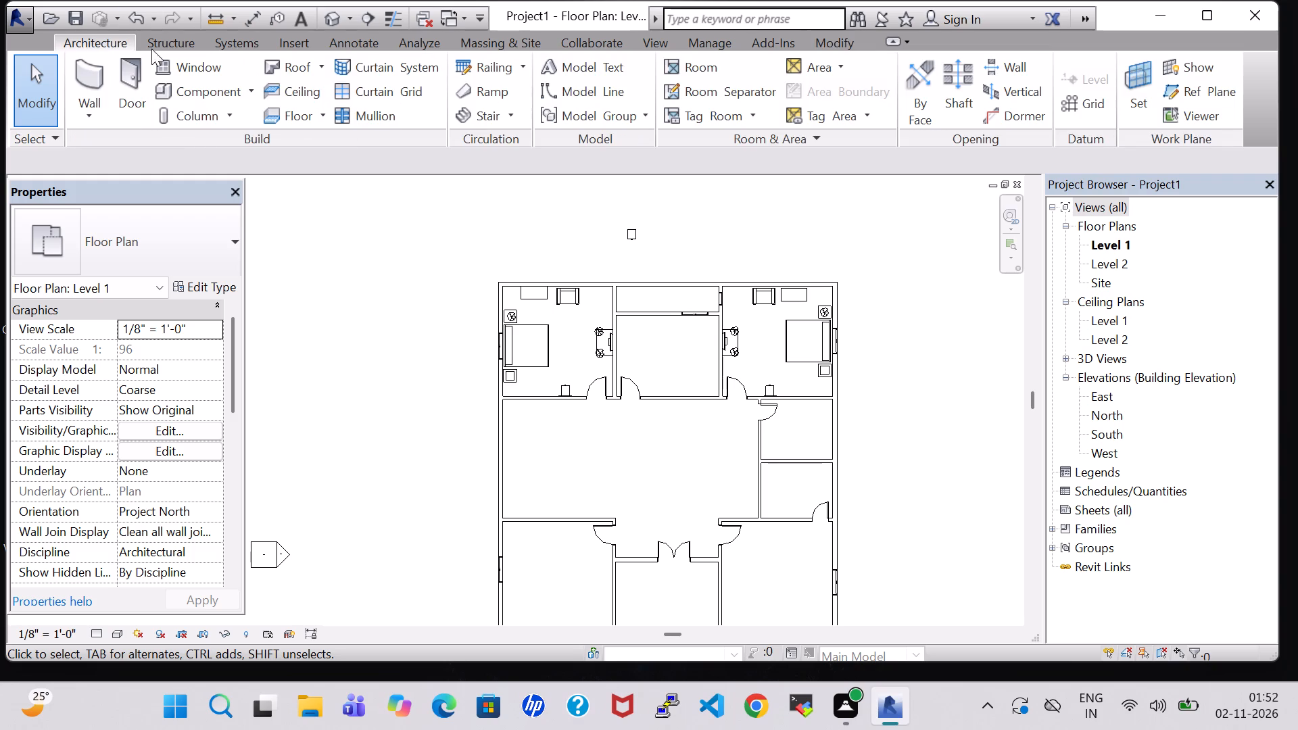
{"action": "left_click", "coordinate": [710, 62]}
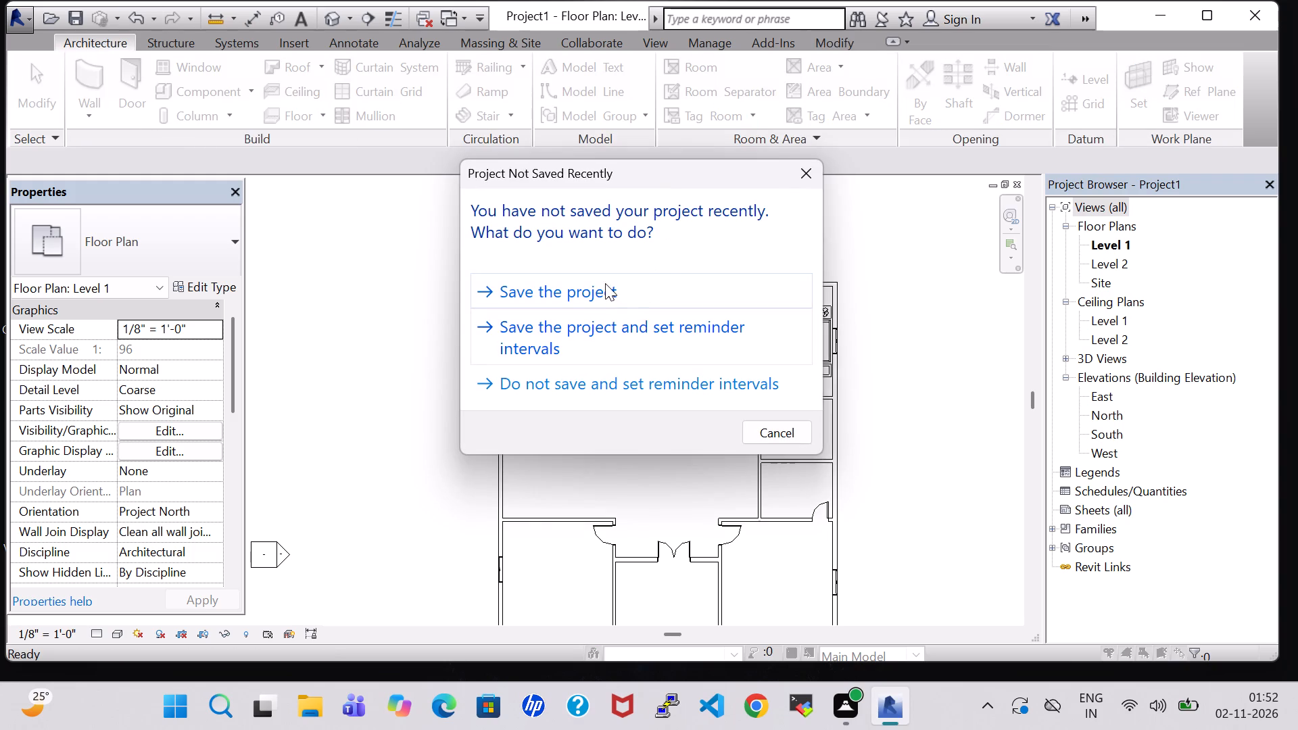
Save the project as Project129 in the Desktop's work folder and leave the Room command.
{"action": "left_click", "coordinate": [605, 283]}
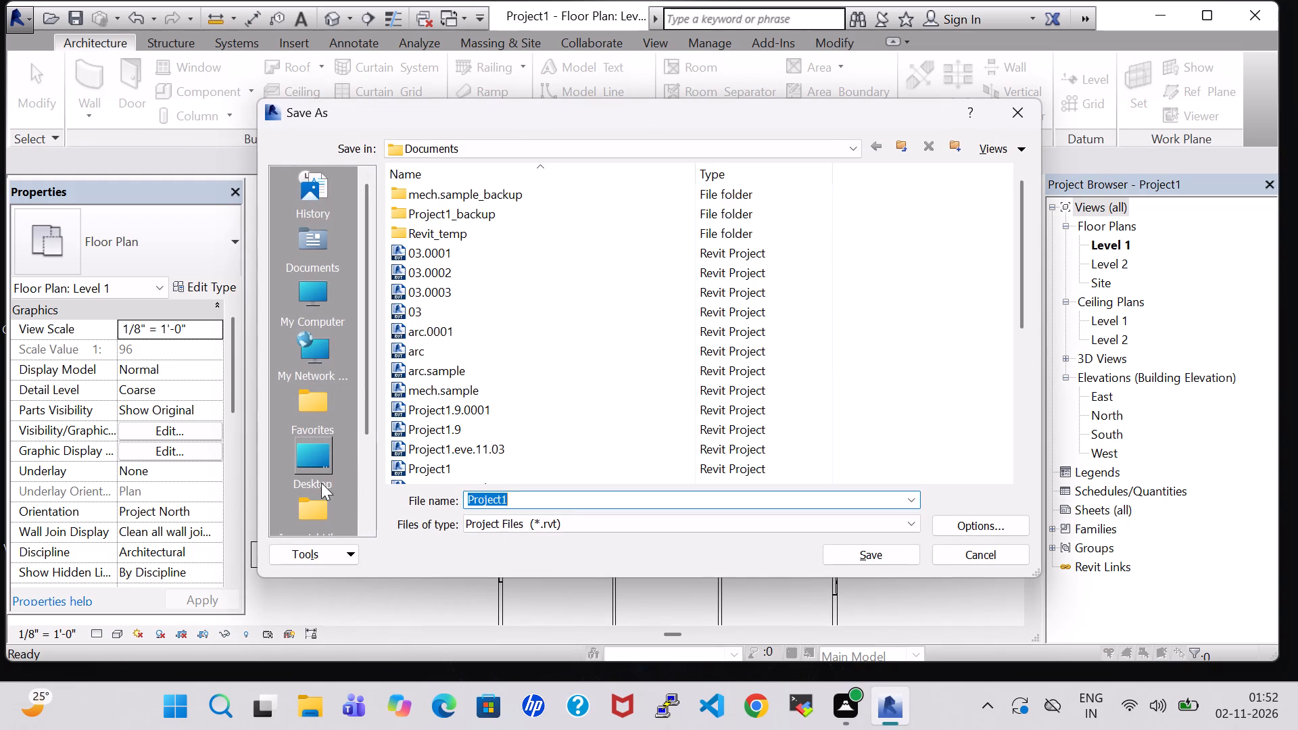
{"action": "left_click", "coordinate": [313, 451]}
{"action": "scroll", "coordinate": [448, 452], "scroll_direction": "down", "scroll_amount": 3}
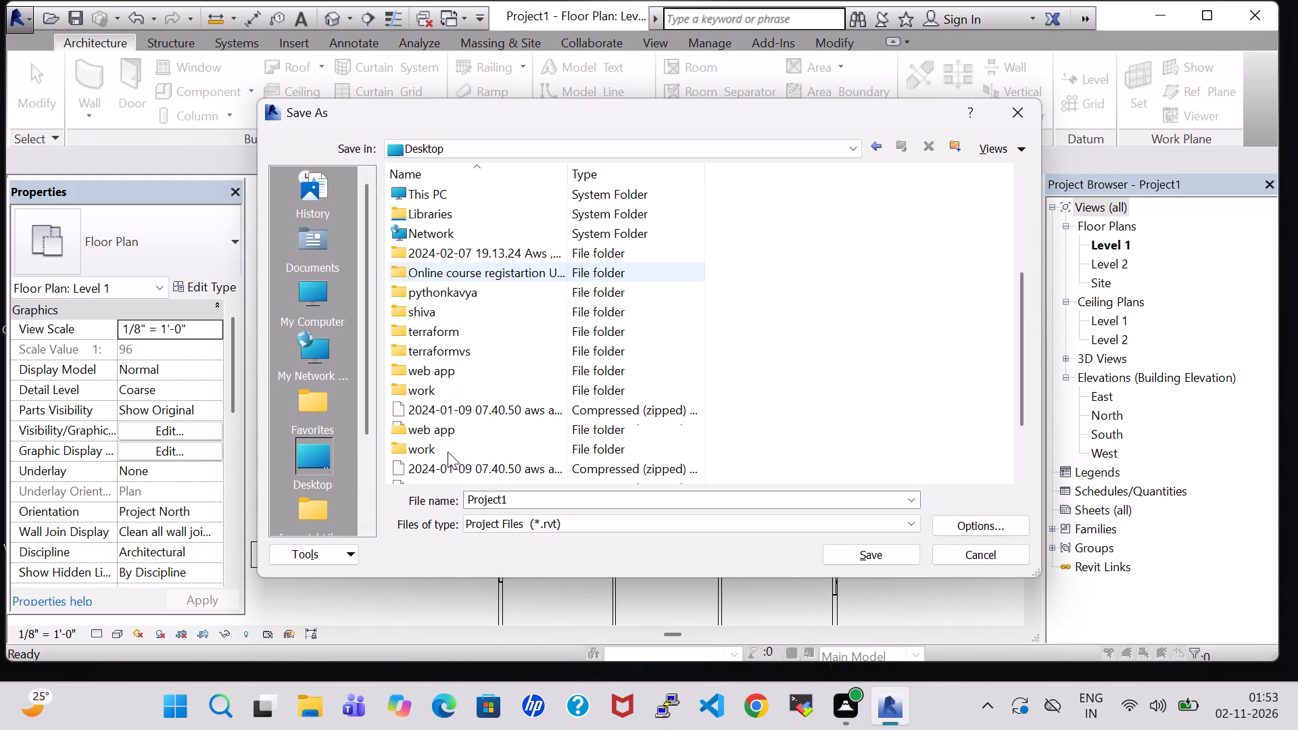
{"action": "triple_click", "coordinate": [454, 393]}
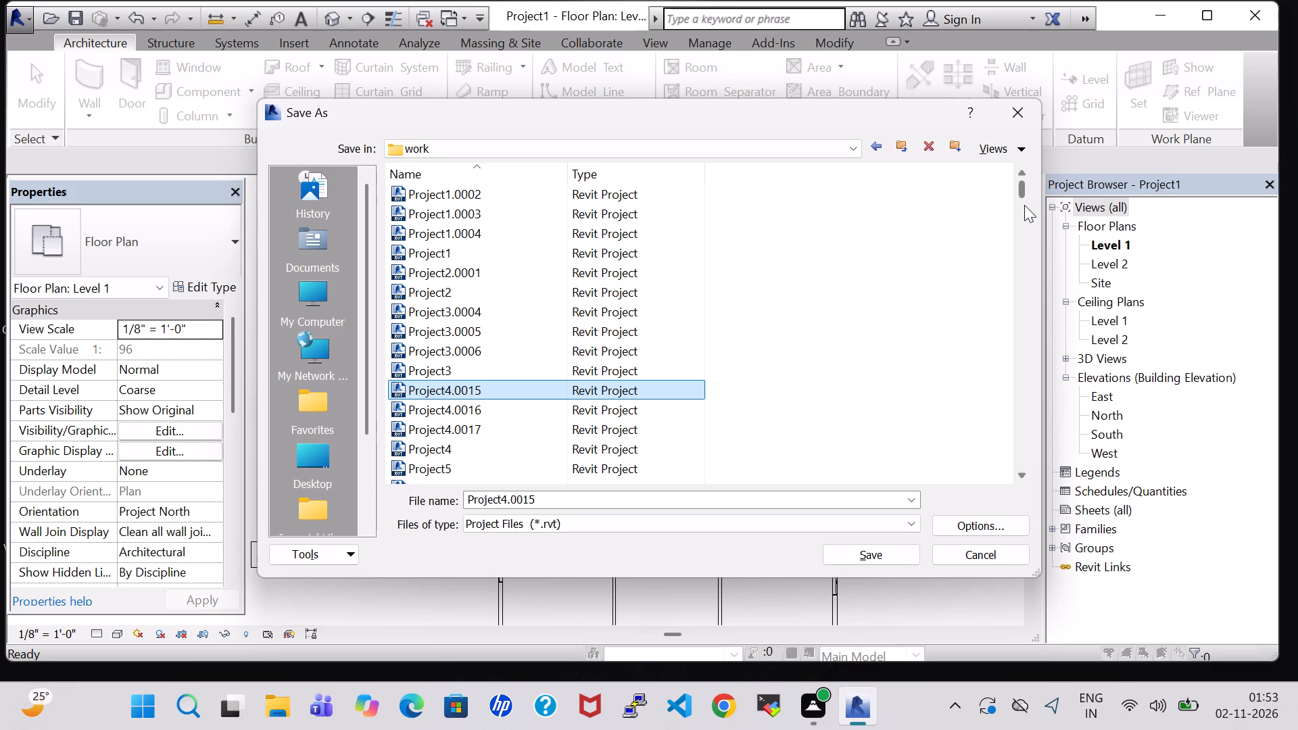
{"action": "left_click_drag", "start_coordinate": [1024, 191], "coordinate": [1061, 489]}
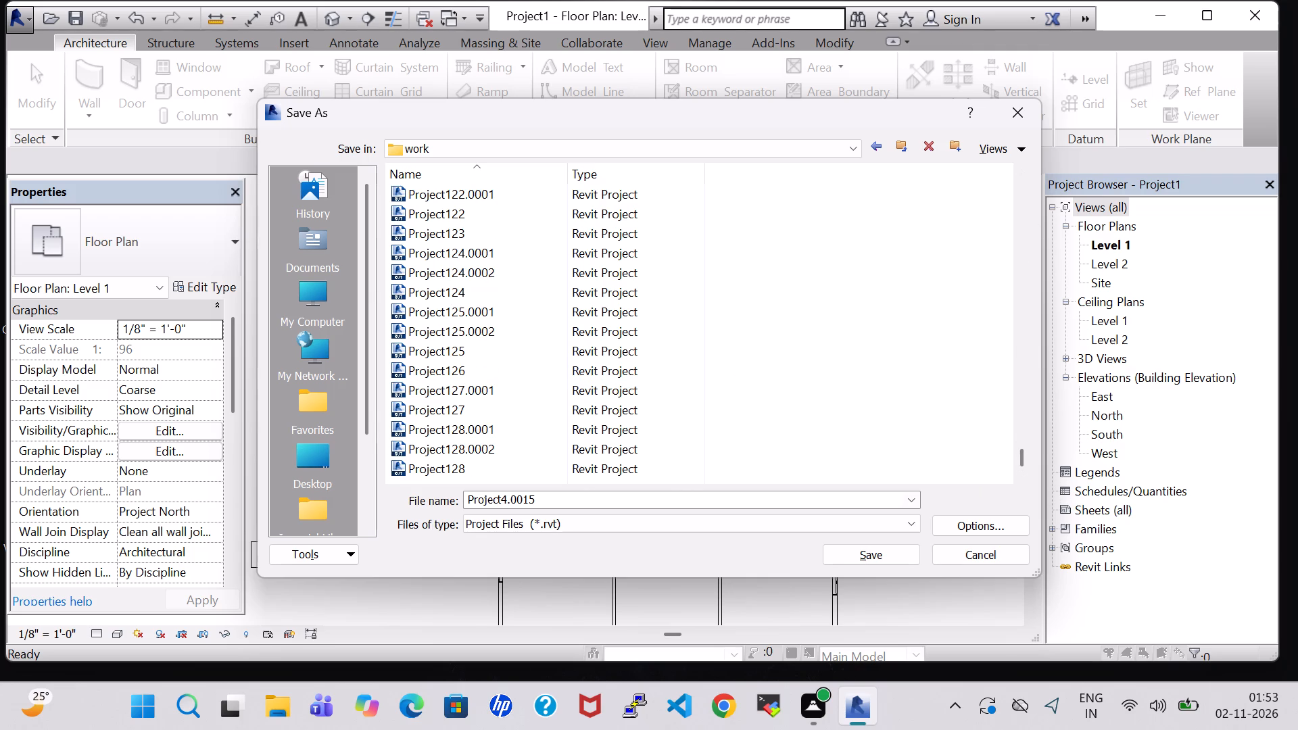
{"action": "left_click", "coordinate": [575, 497]}
{"action": "left_click", "coordinate": [541, 498]}
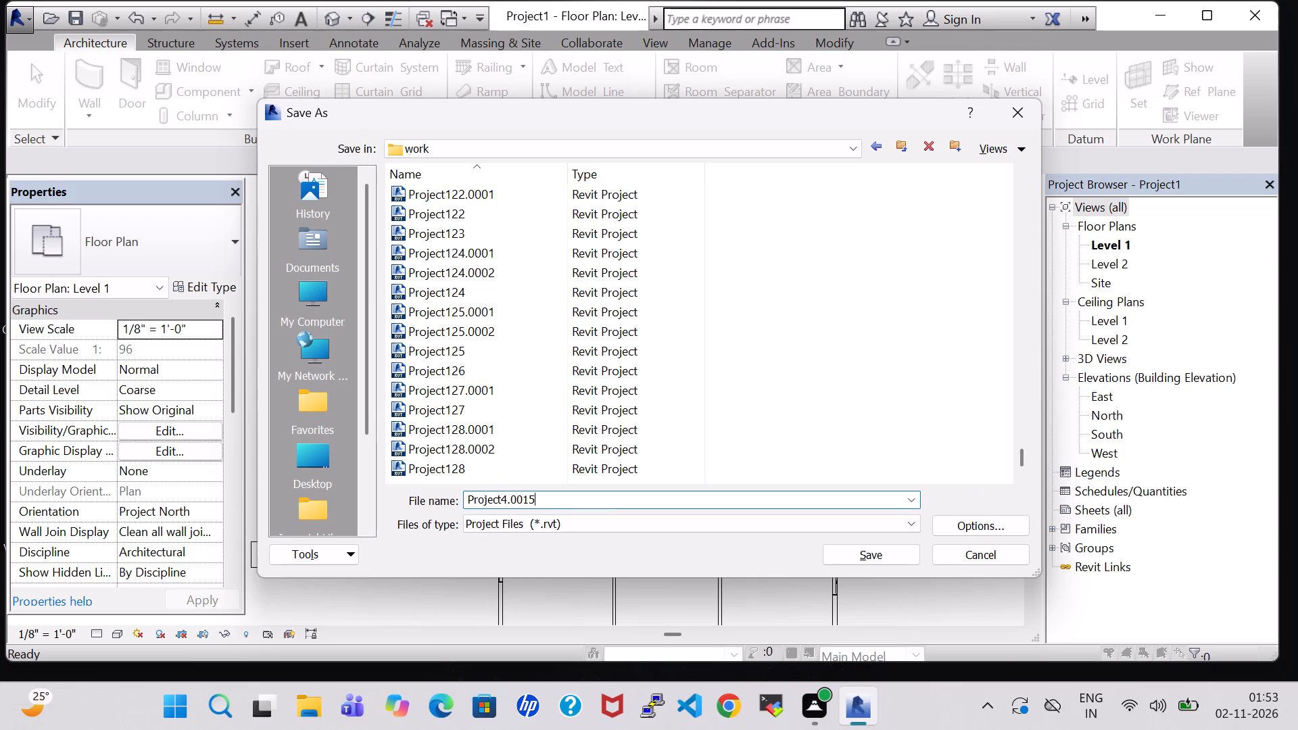
{"action": "key", "text": "BackSpace"}
{"action": "key", "text": "BackSpace"}
{"action": "key", "text": "BackSpace"}
{"action": "key", "text": "BackSpace"}
{"action": "key", "text": "BackSpace"}
{"action": "key", "text": "BackSpace"}
{"action": "key", "text": "BackSpace"}
{"action": "key", "text": "BackSpace"}
{"action": "key", "text": "BackSpace"}
{"action": "key", "text": "BackSpace"}
{"action": "key", "text": "BackSpace"}
{"action": "key", "text": "BackSpace"}
{"action": "key", "text": "BackSpace"}
{"action": "key", "text": "BackSpace"}
{"action": "key", "text": "BackSpace"}
{"action": "key", "text": "BackSpace"}
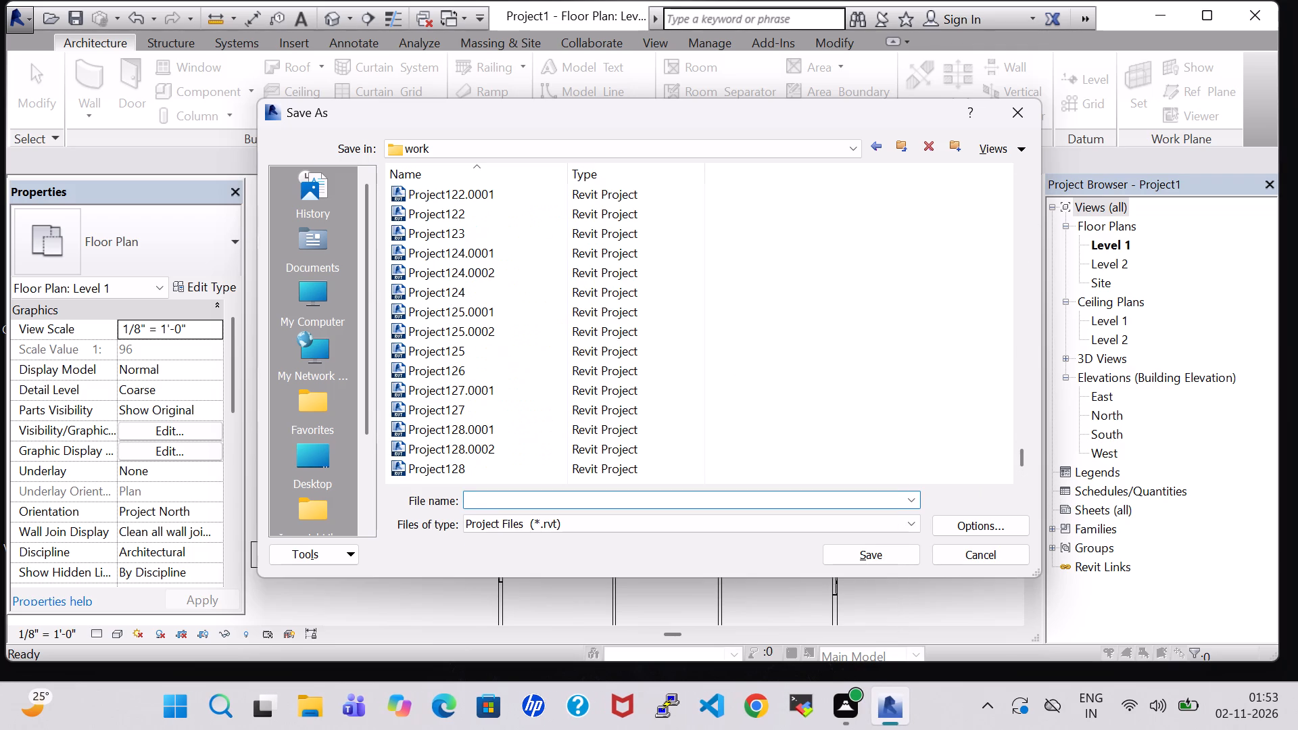
{"action": "key", "text": "p"}
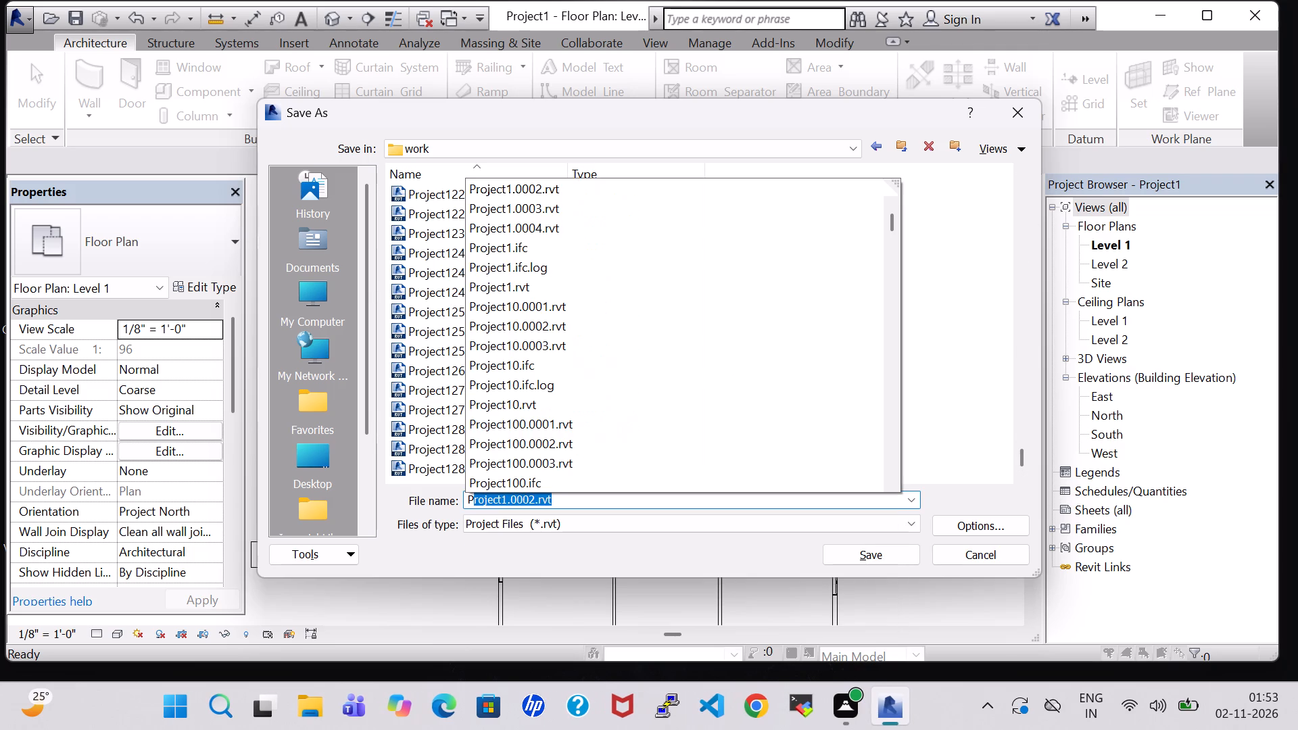
{"action": "left_click", "coordinate": [563, 500]}
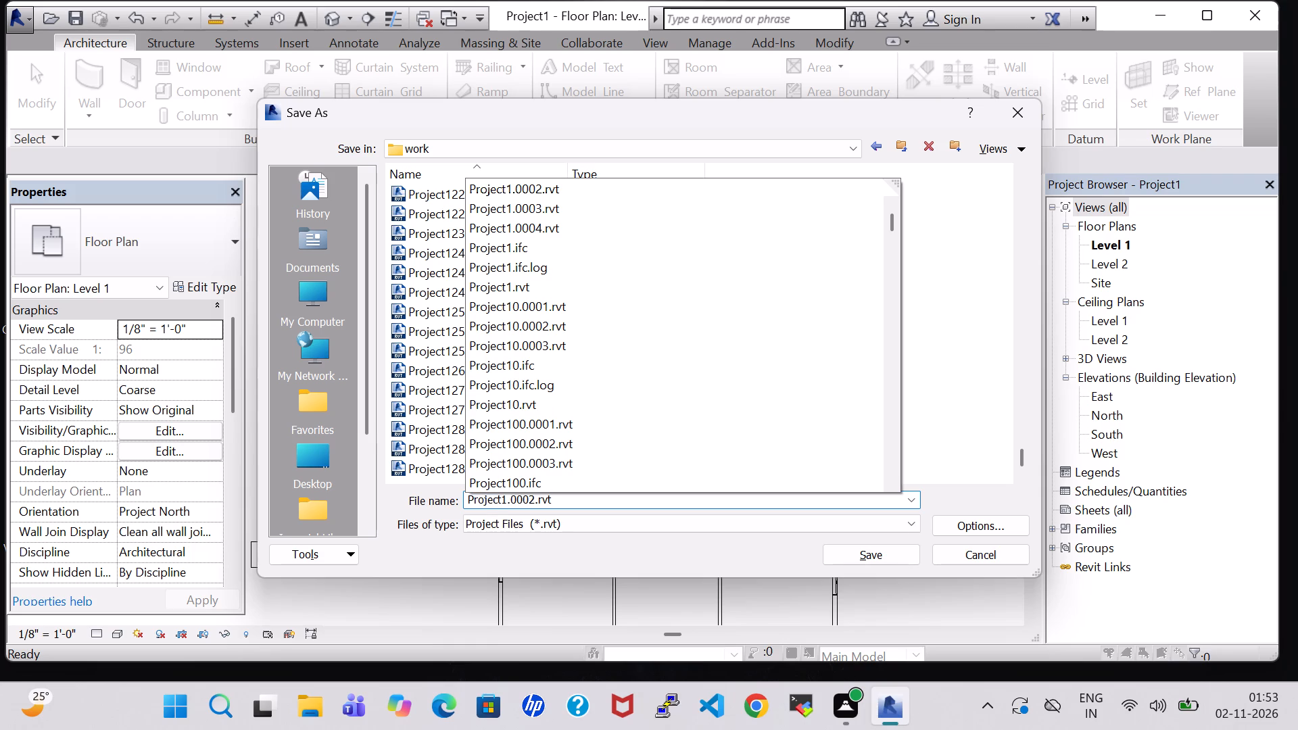
{"action": "key", "text": "BackSpace"}
{"action": "key", "text": "BackSpace"}
{"action": "key", "text": "BackSpace"}
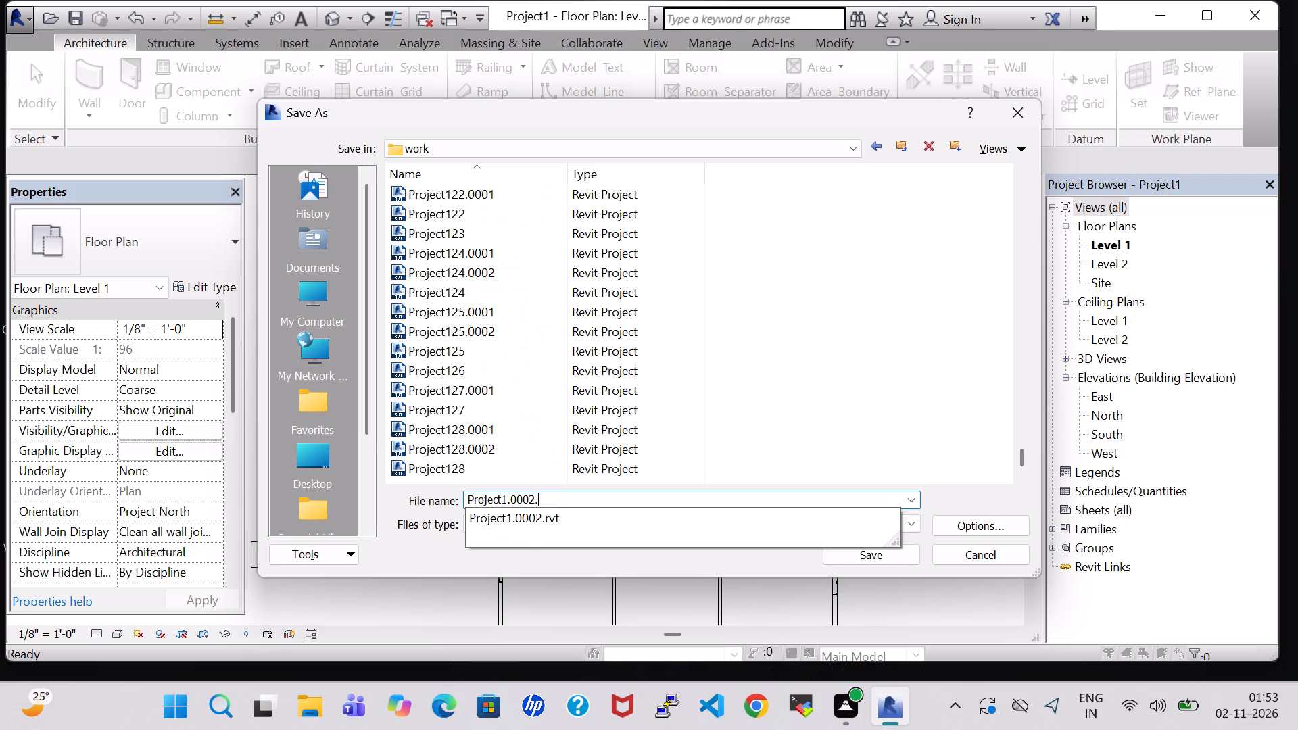
{"action": "key", "text": "BackSpace"}
{"action": "key", "text": "BackSpace"}
{"action": "key", "text": "BackSpace"}
{"action": "key", "text": "BackSpace"}
{"action": "key", "text": "BackSpace"}
{"action": "key", "text": "BackSpace"}
{"action": "type", "text": "29"}
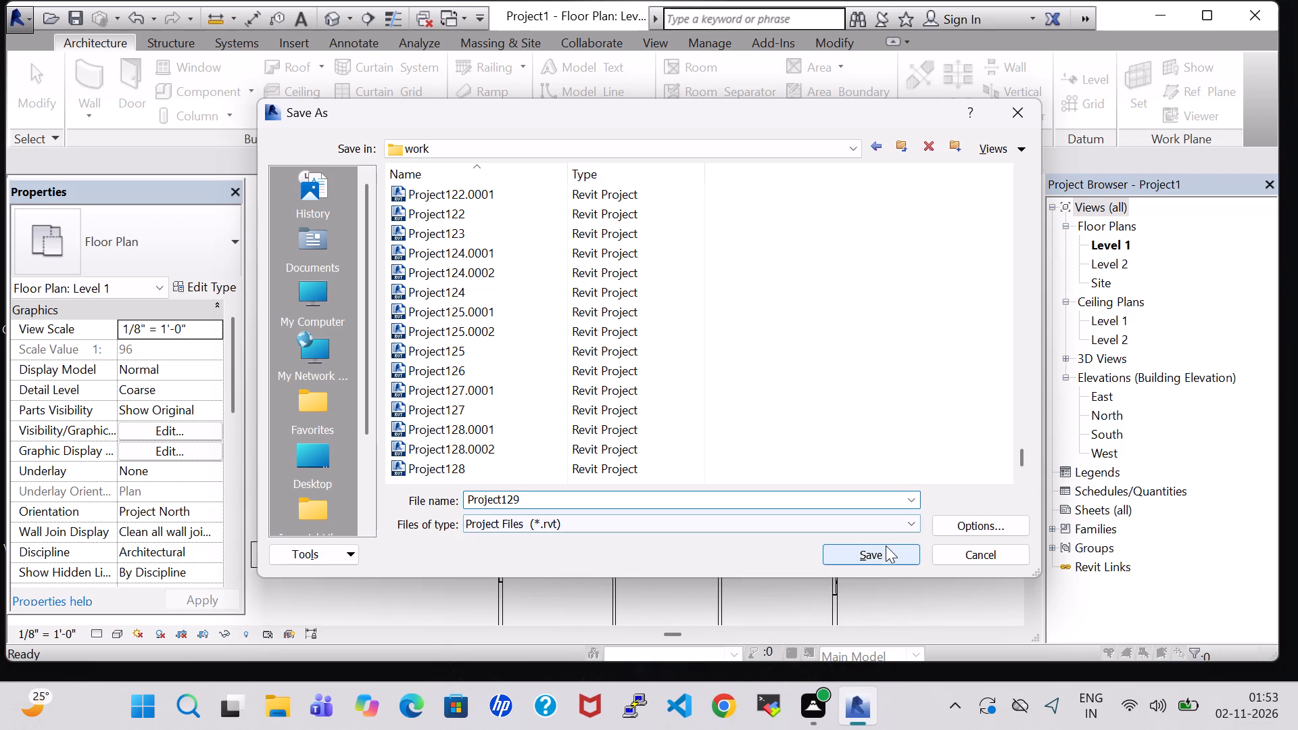
{"action": "left_click", "coordinate": [886, 545]}
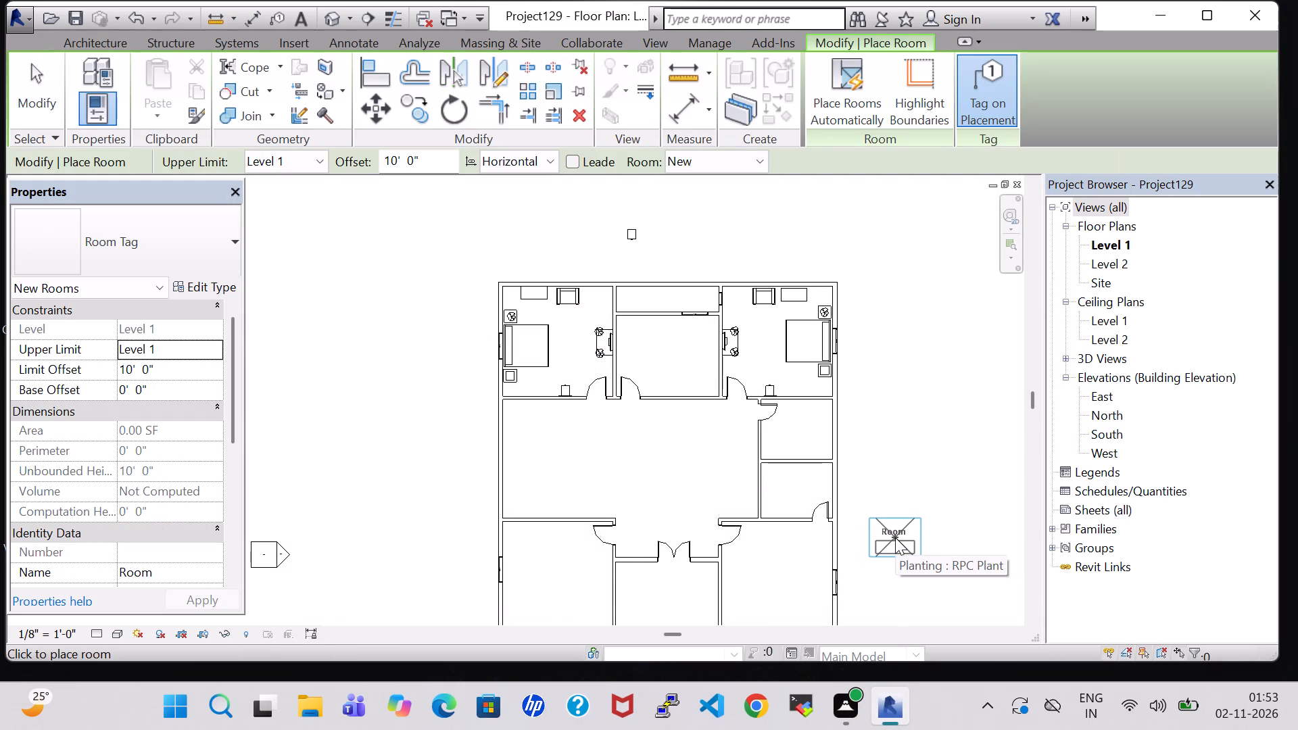
{"action": "key", "text": "Escape"}
{"action": "key", "text": "Escape"}
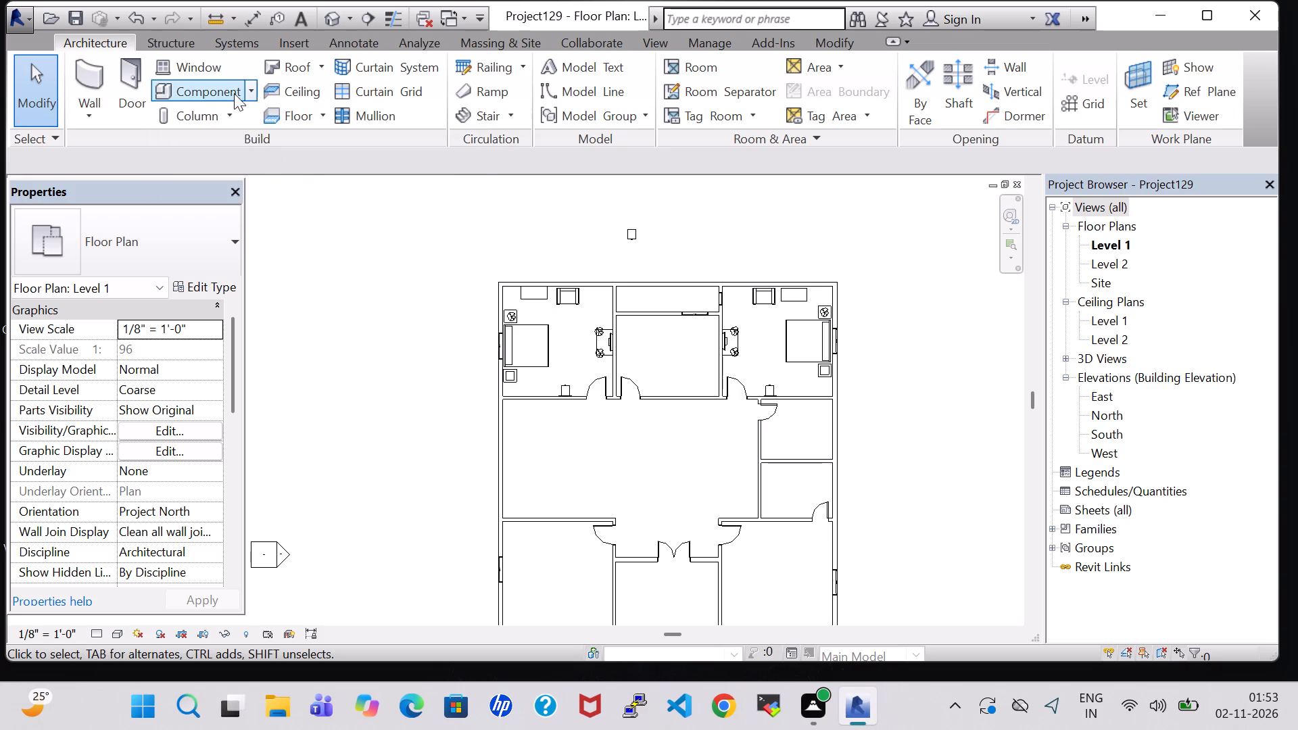
{"action": "key", "text": "Escape"}
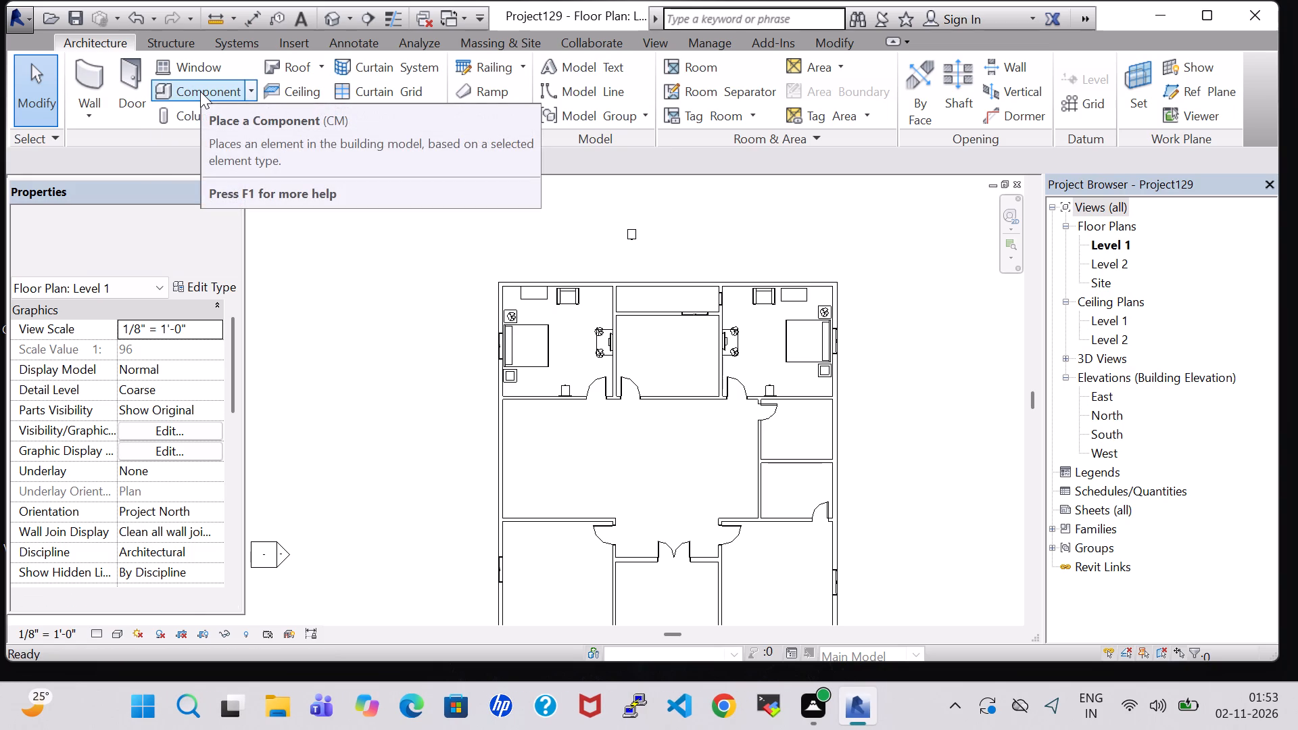
{"action": "left_click", "coordinate": [543, 191]}
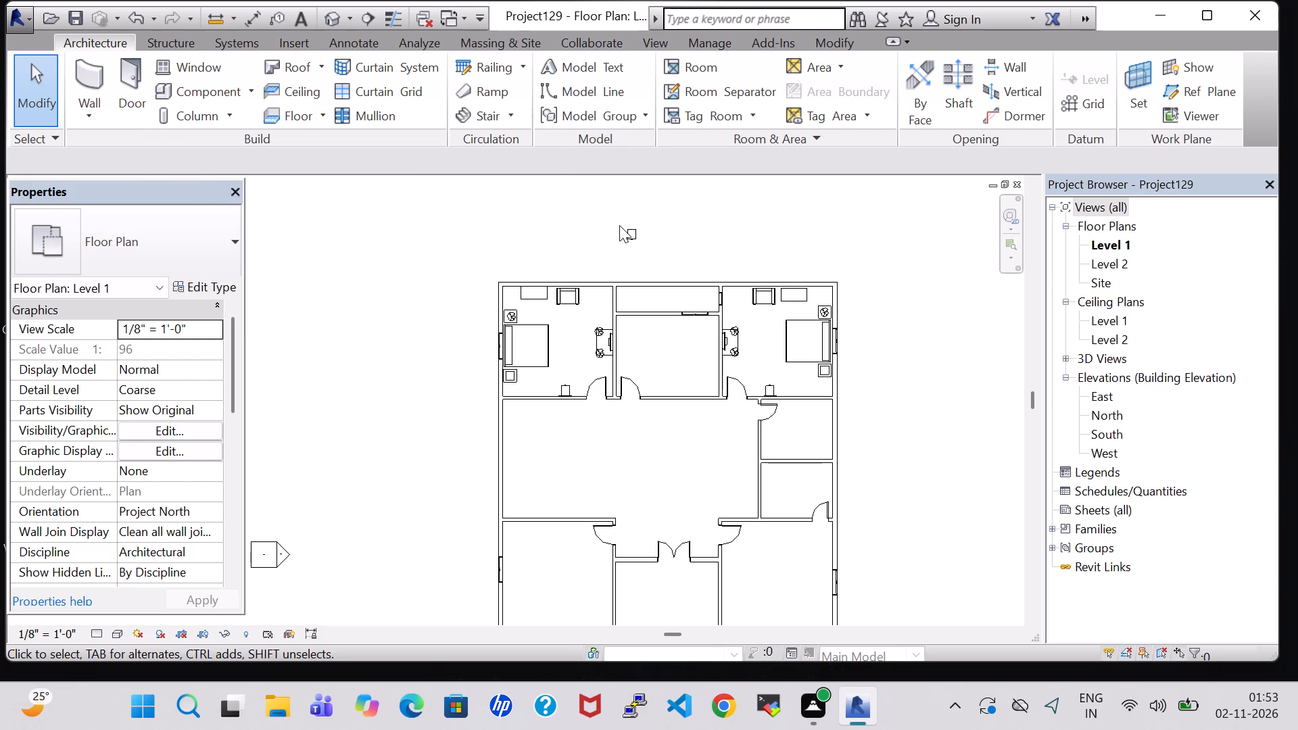
Delete the stray small square element lying outside the house, north of its exterior wall.
{"action": "left_click", "coordinate": [633, 234]}
{"action": "key", "text": "Delete"}
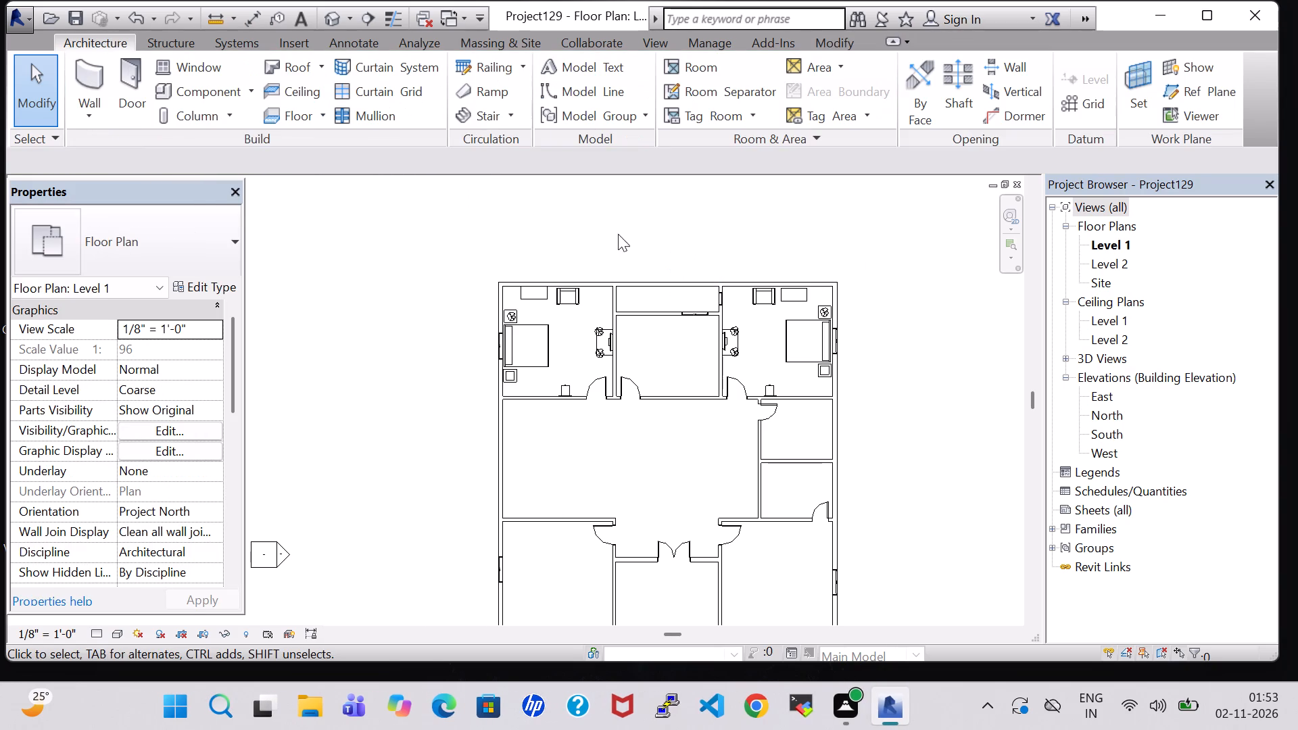
Load the Work Station Cubicle family from the US Imperial library's Furniture System folder for component placement.
{"action": "left_click", "coordinate": [214, 84]}
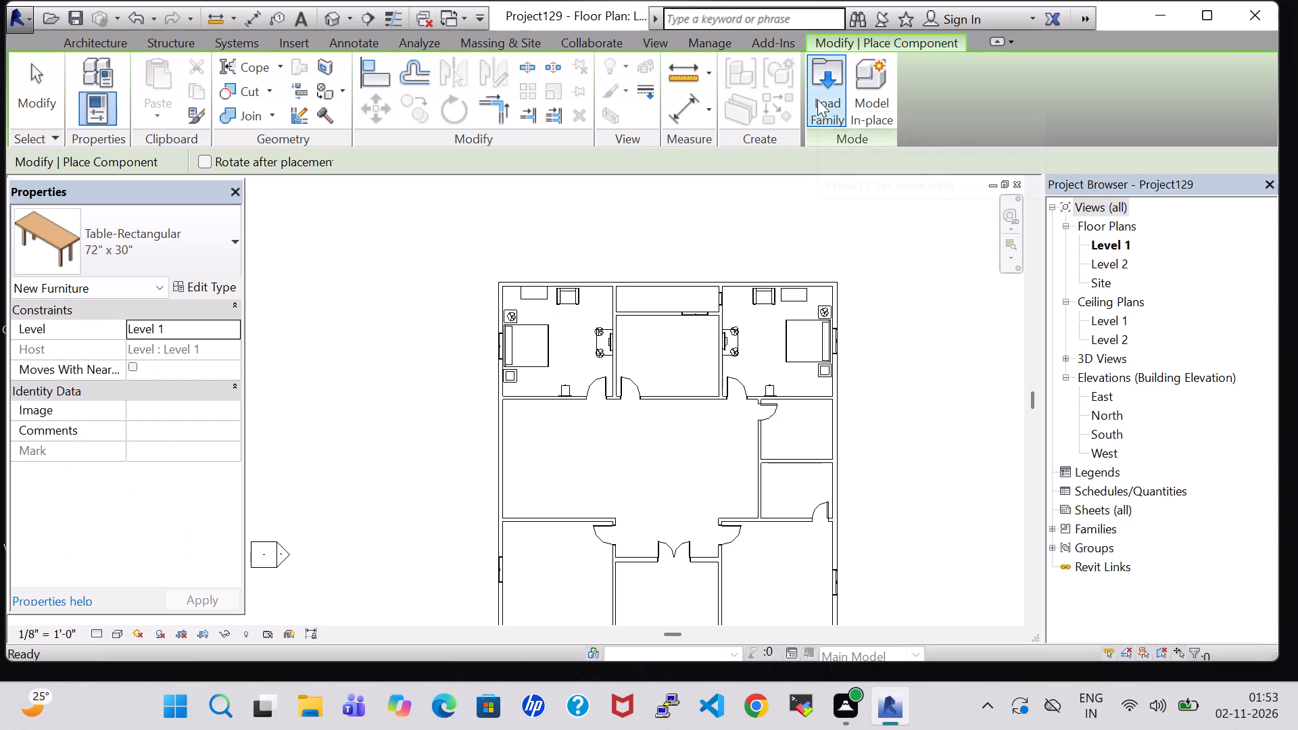
{"action": "left_click", "coordinate": [817, 99]}
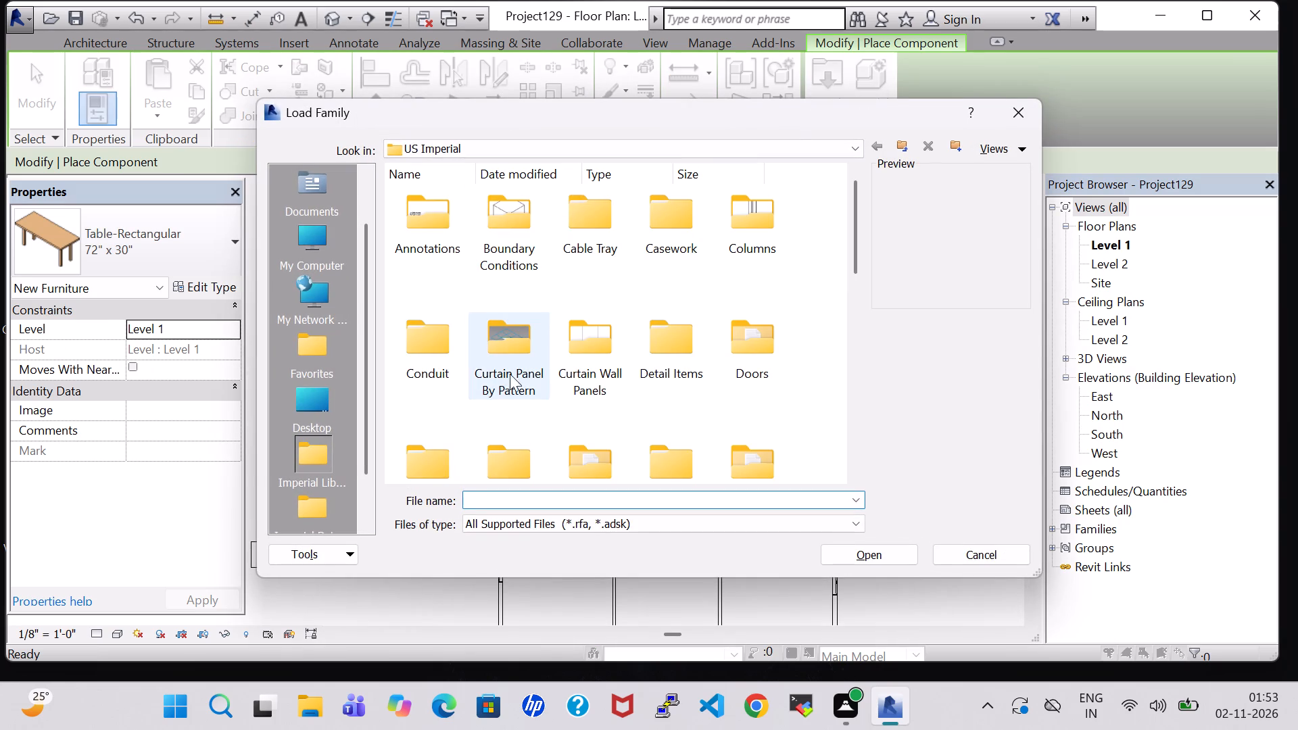
{"action": "left_click", "coordinate": [679, 372]}
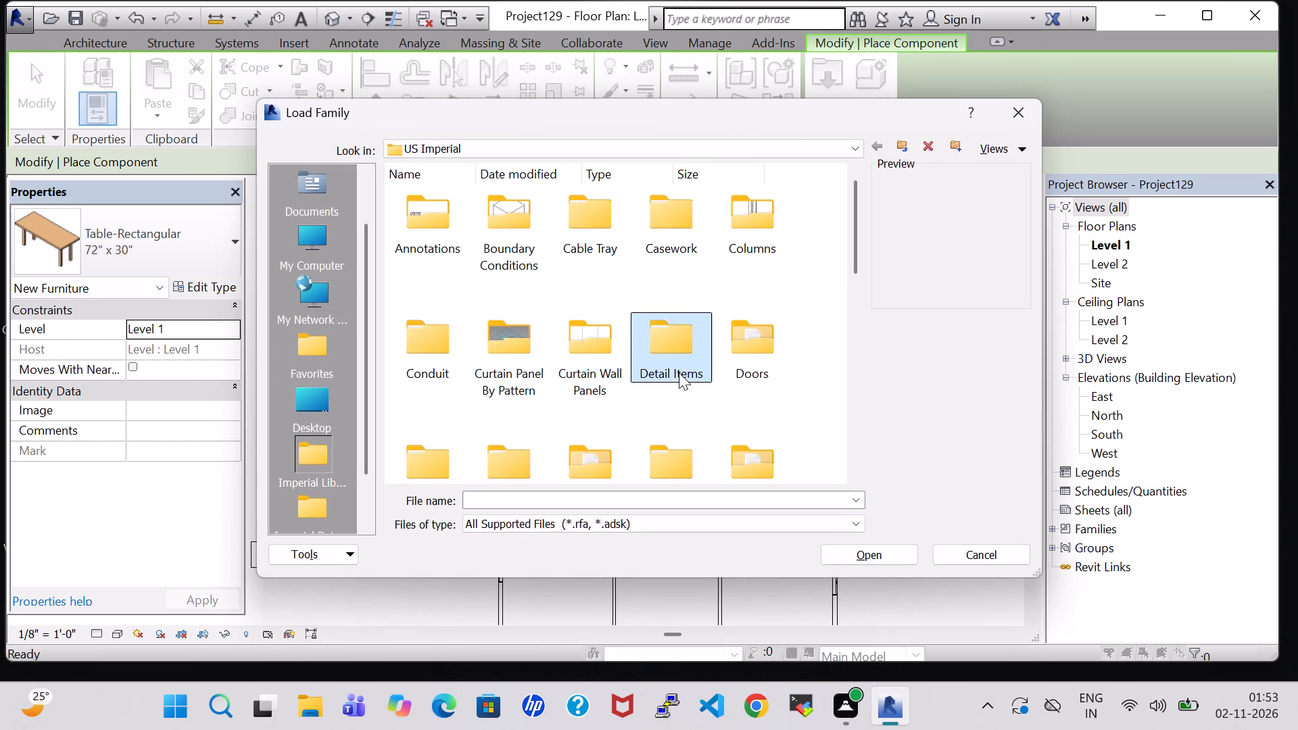
{"action": "key", "text": "f"}
{"action": "double_click", "coordinate": [431, 342]}
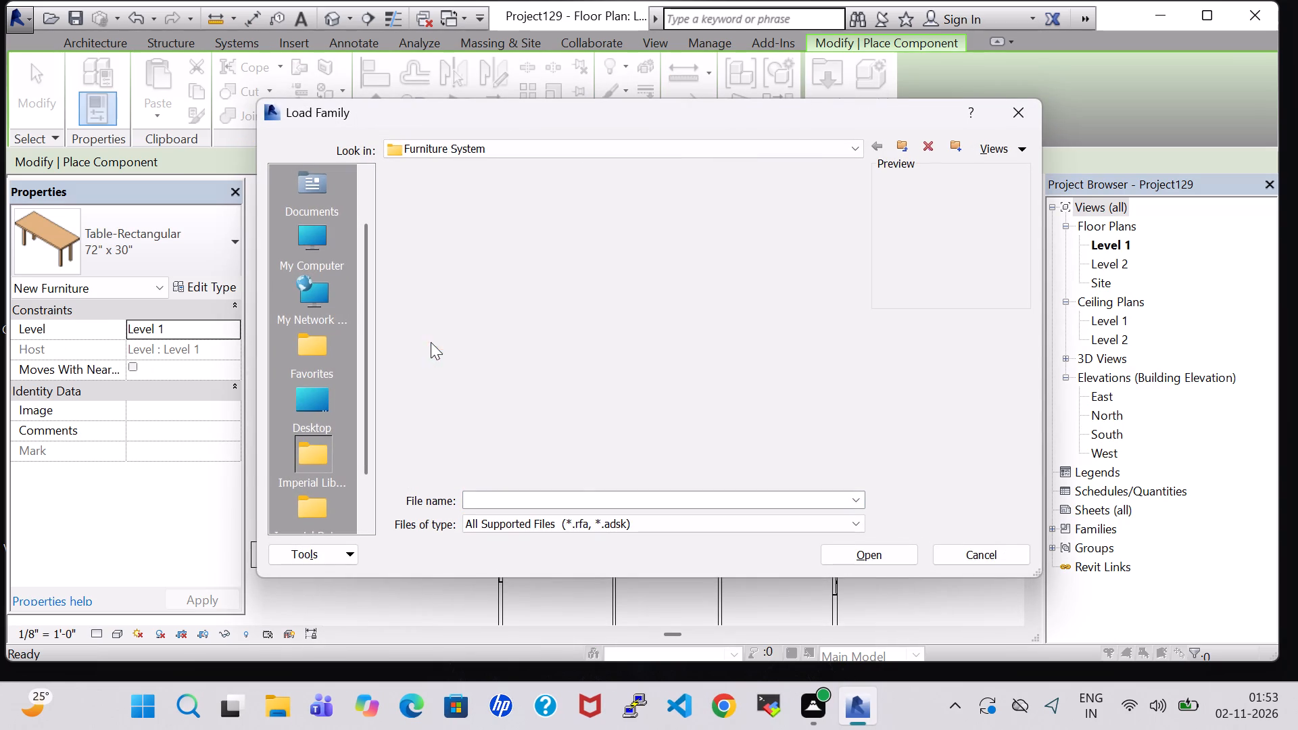
{"action": "double_click", "coordinate": [741, 216]}
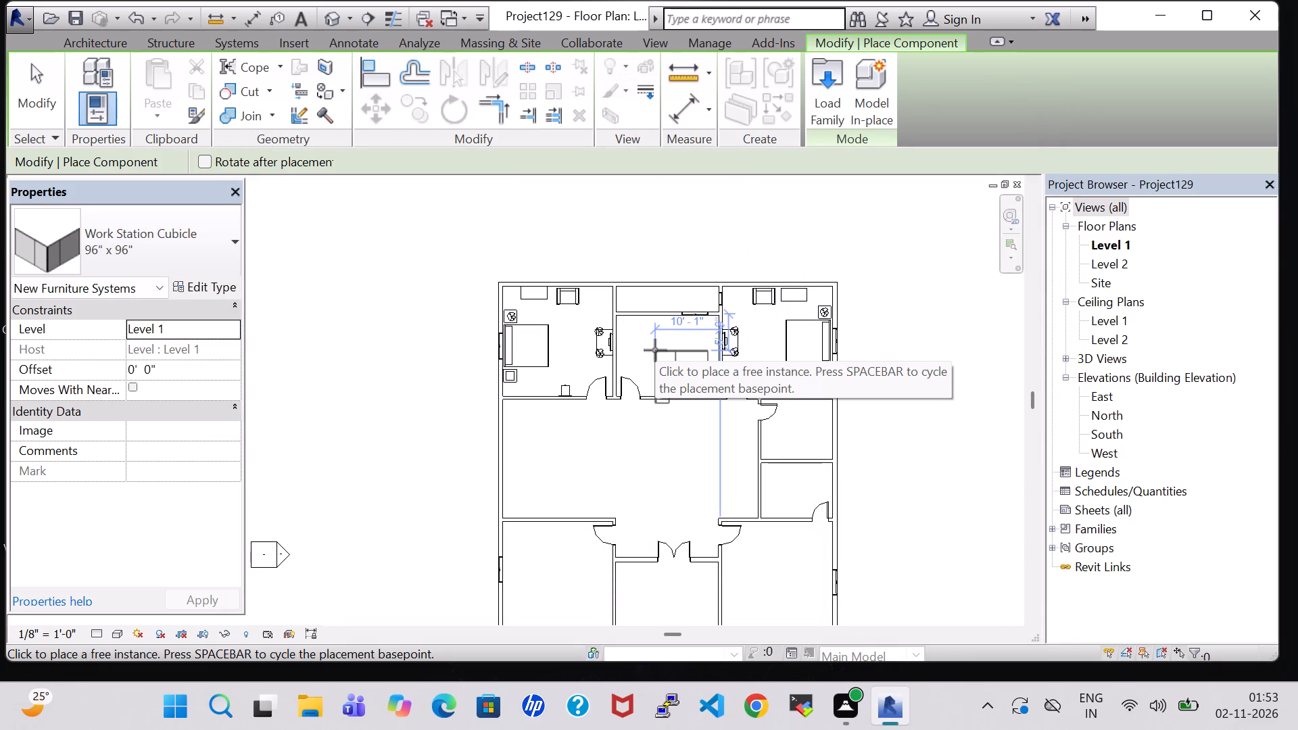
Place the rotated 96" x 96" Work Station Cubicle in the northeast corner of the room between the two northern bedrooms.
{"action": "key", "text": "space"}
{"action": "key", "text": "space"}
{"action": "key", "text": "space"}
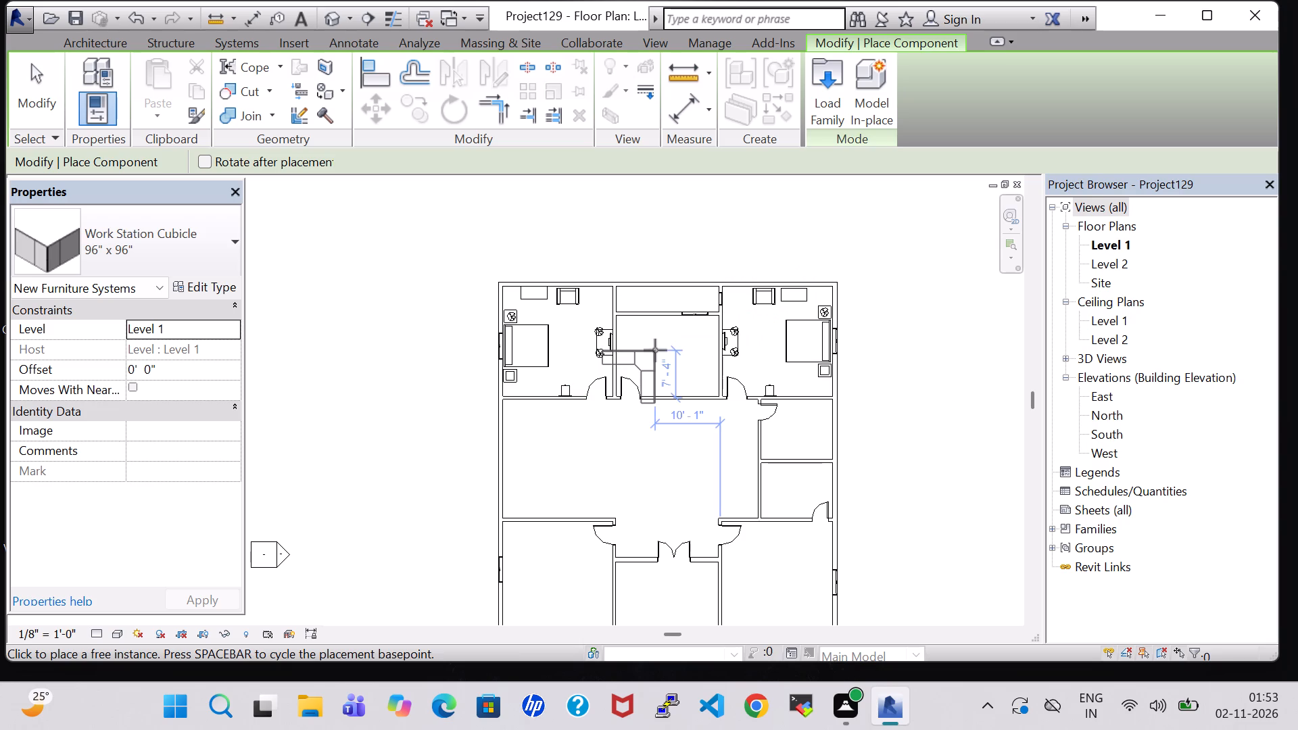
{"action": "scroll", "coordinate": [696, 336], "scroll_direction": "up", "scroll_amount": 6}
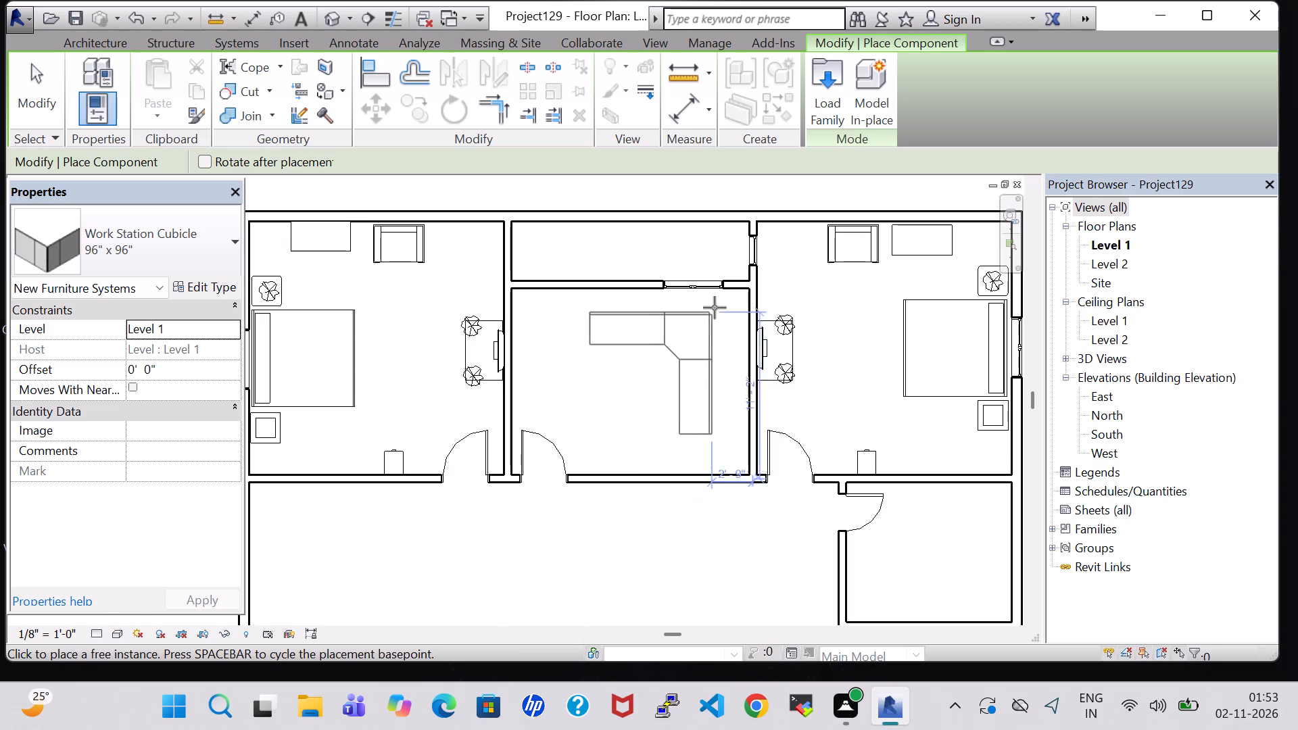
{"action": "left_click", "coordinate": [744, 292]}
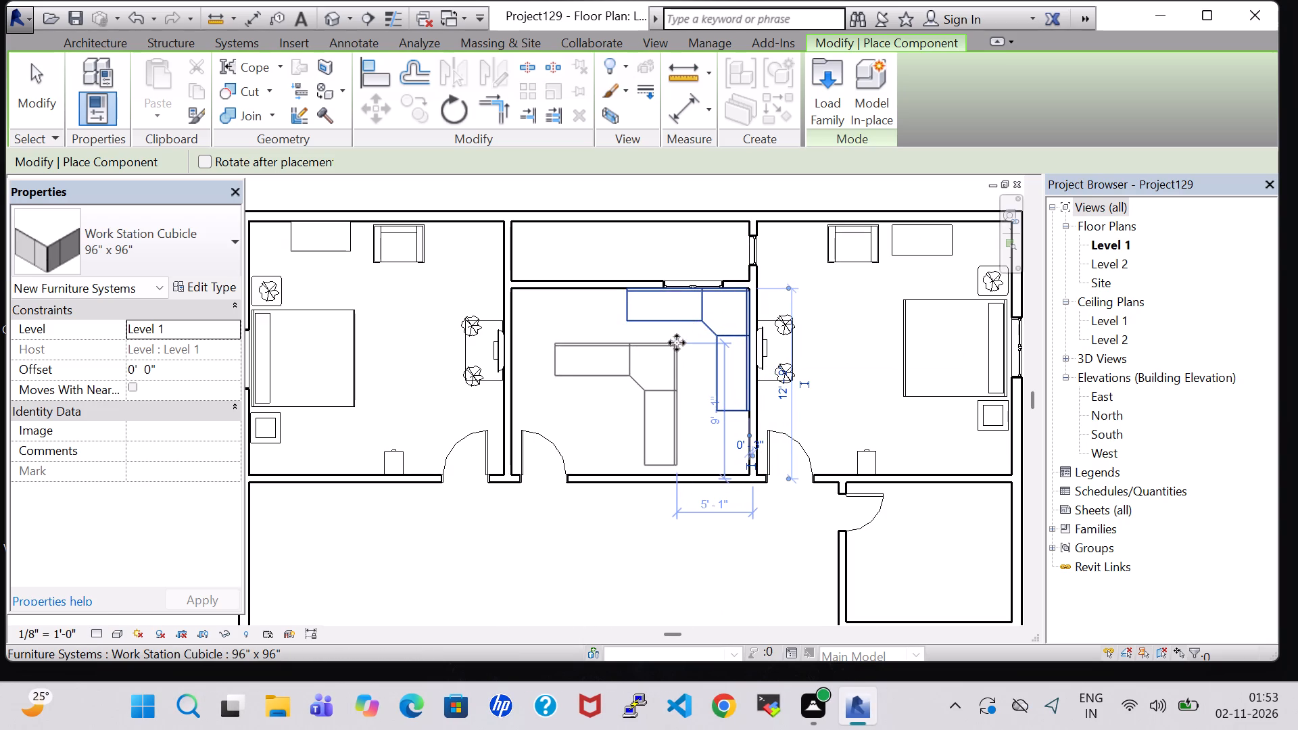
{"action": "key", "text": "Escape"}
{"action": "key", "text": "Escape"}
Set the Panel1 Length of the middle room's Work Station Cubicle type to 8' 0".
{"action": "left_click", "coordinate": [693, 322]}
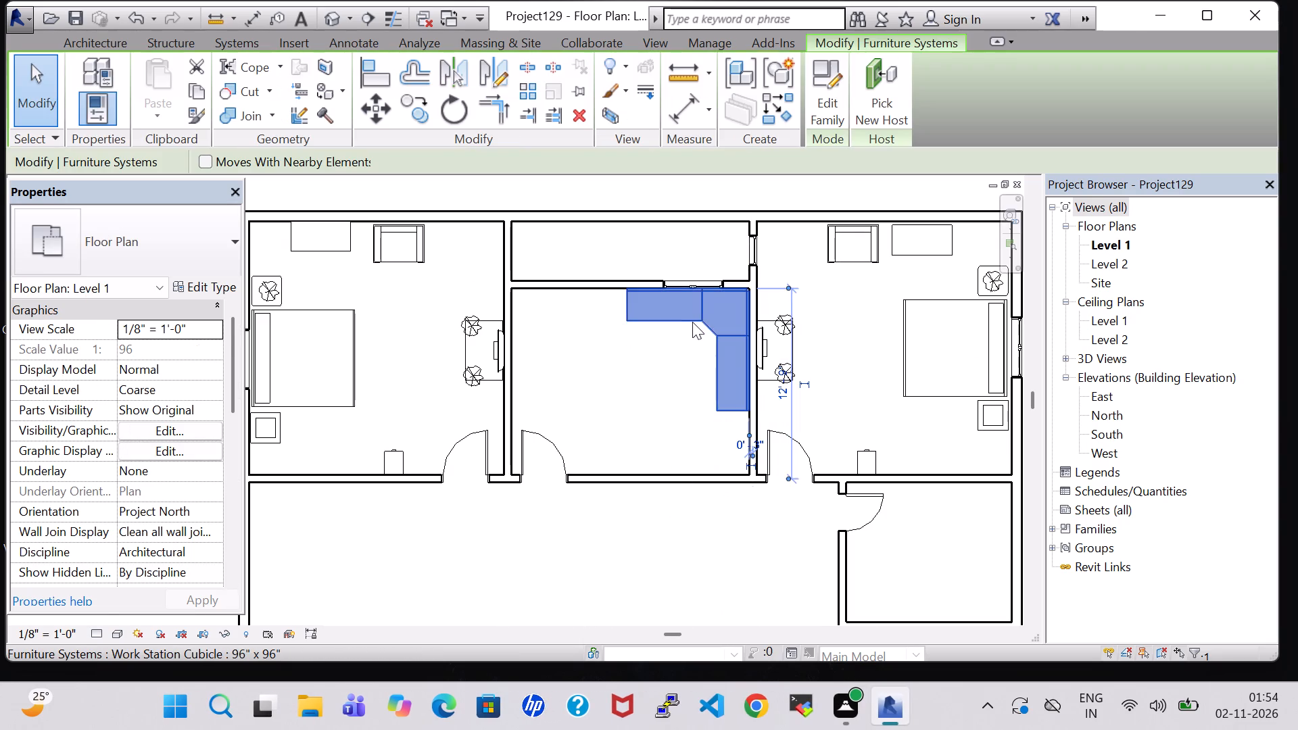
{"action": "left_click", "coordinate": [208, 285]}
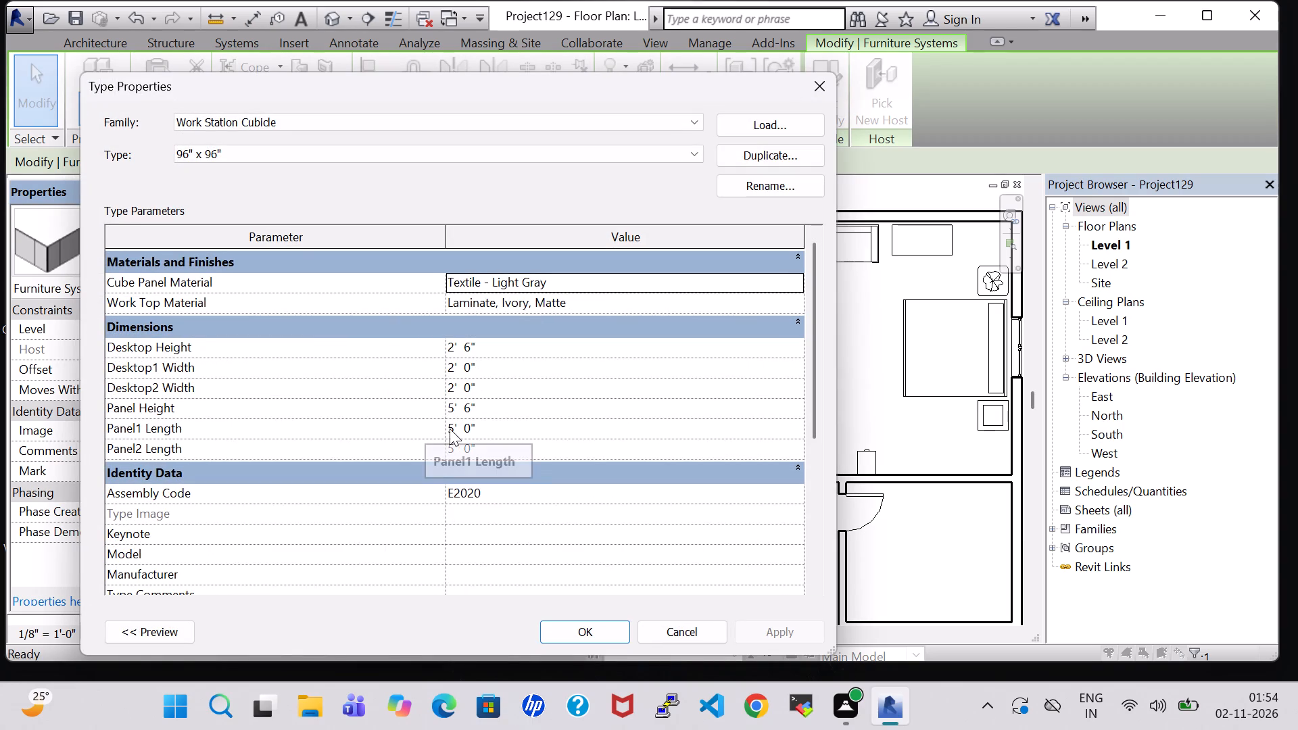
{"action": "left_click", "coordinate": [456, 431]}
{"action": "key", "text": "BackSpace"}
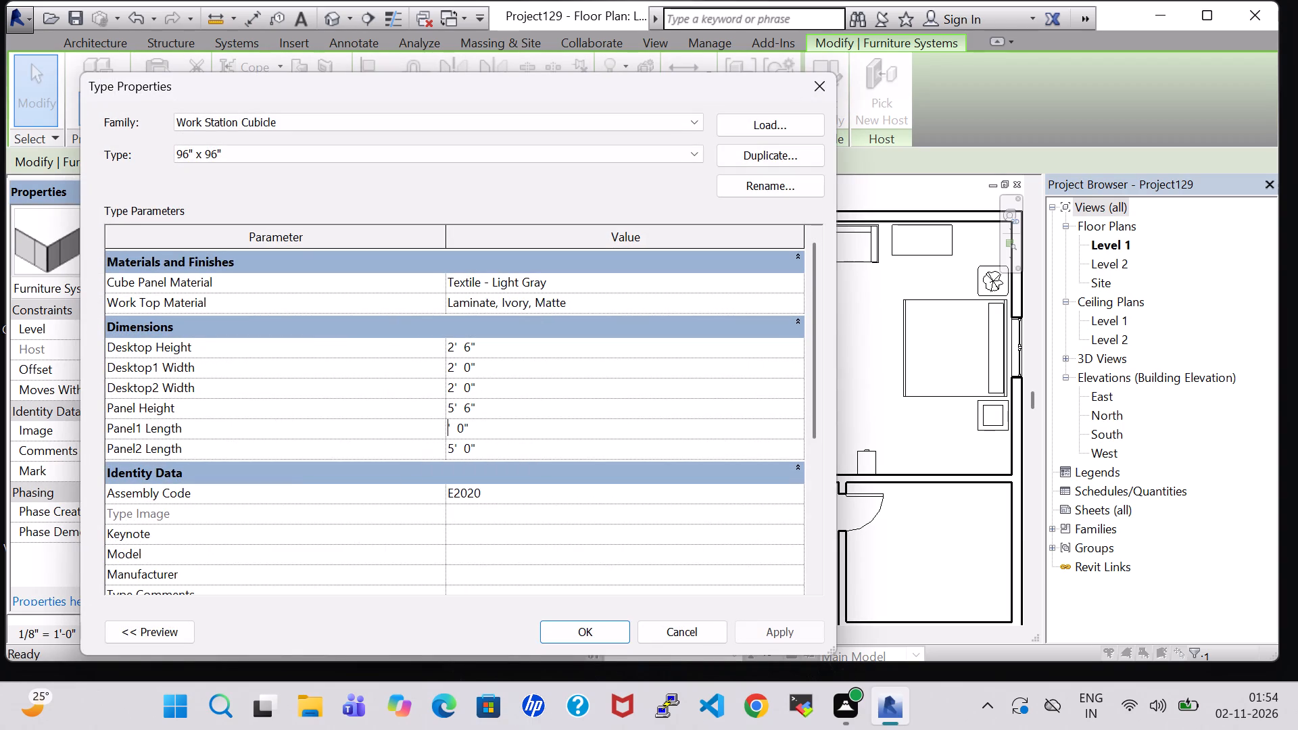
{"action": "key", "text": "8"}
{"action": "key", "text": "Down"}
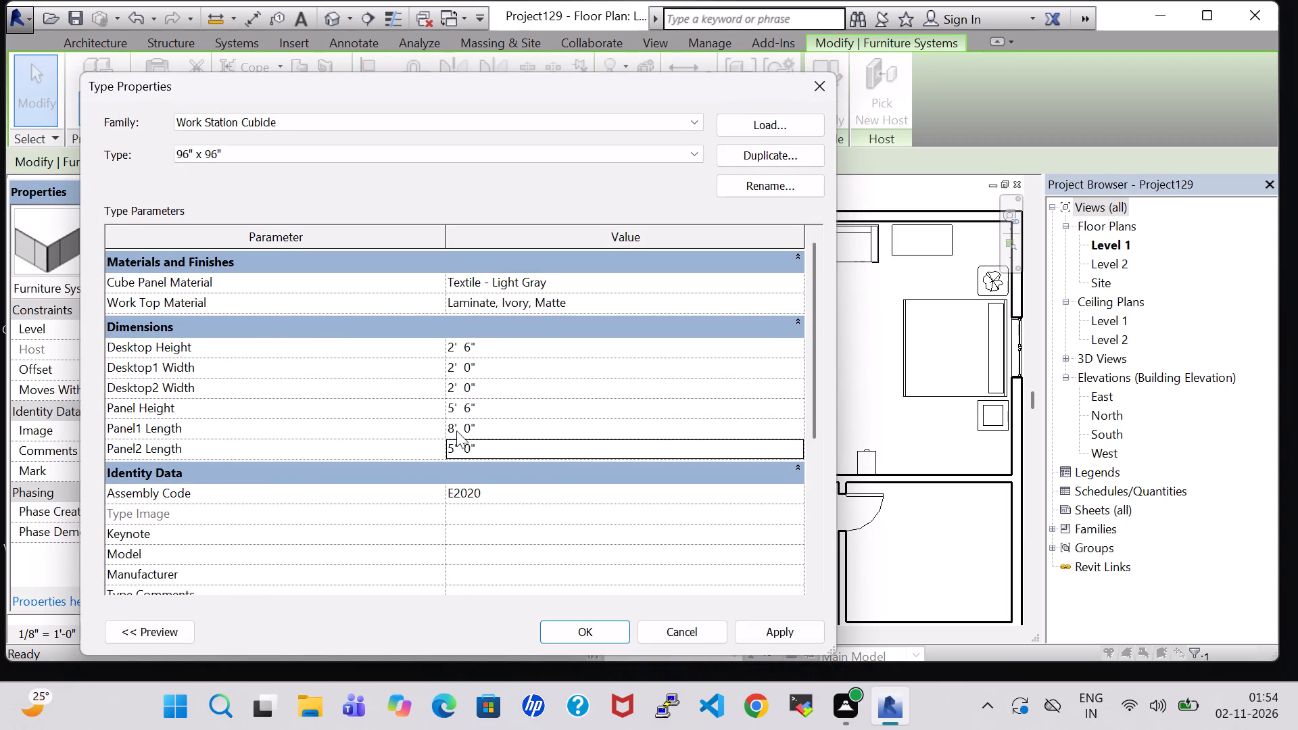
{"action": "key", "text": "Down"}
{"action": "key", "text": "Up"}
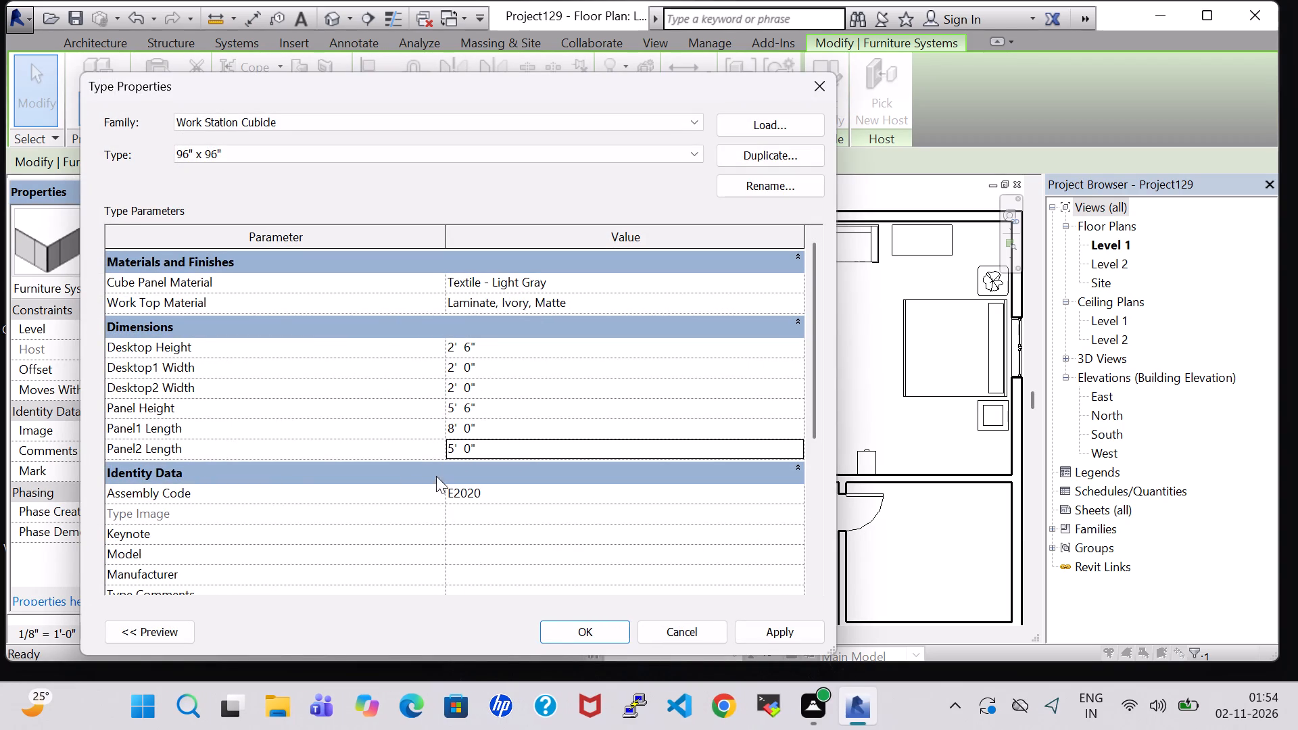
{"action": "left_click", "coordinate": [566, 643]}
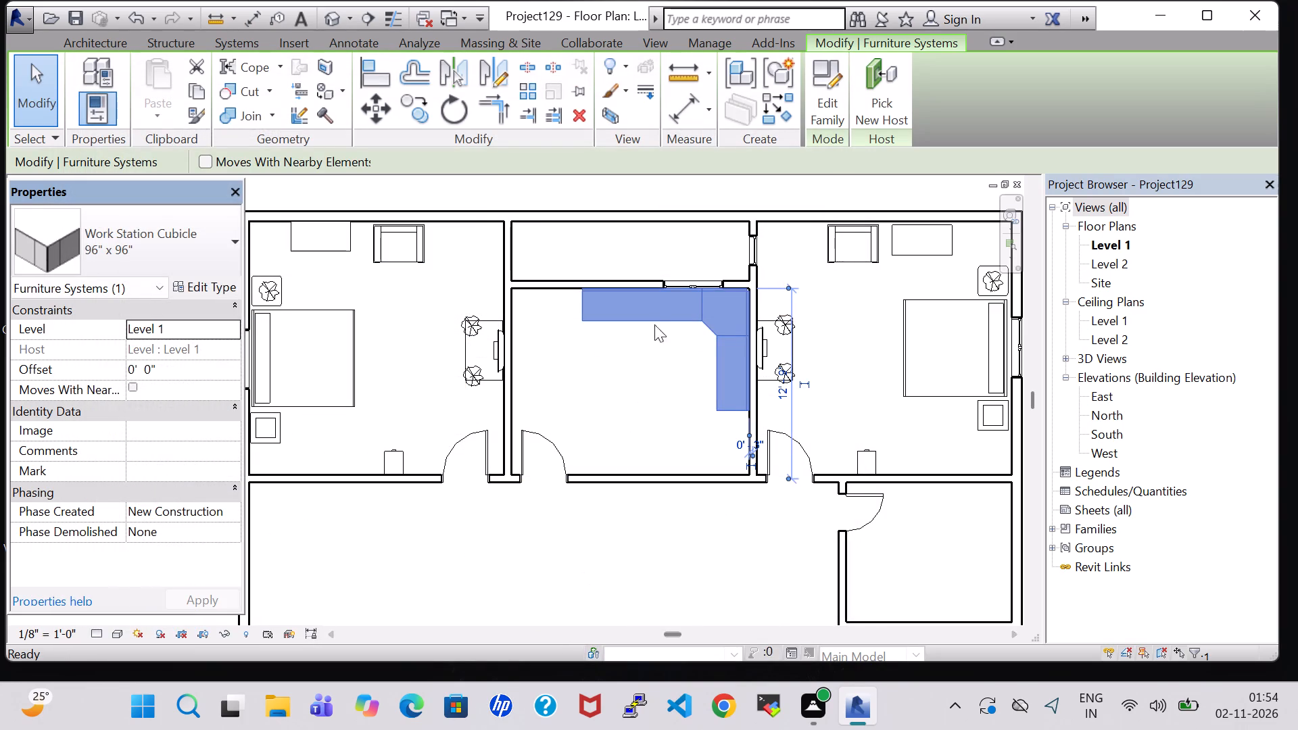
Set the Panel1 Length of the middle room's Work Station Cubicle type to 12' 0".
{"action": "left_click", "coordinate": [210, 281]}
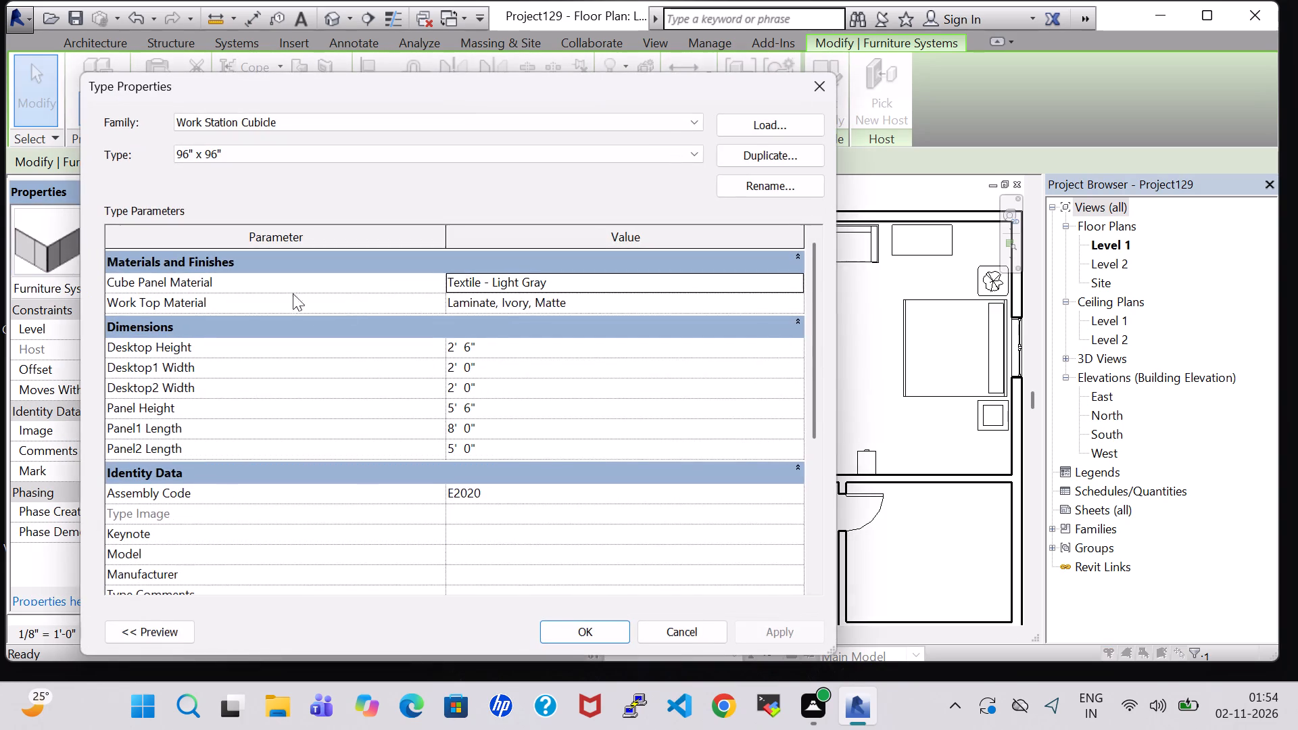
{"action": "triple_click", "coordinate": [452, 433]}
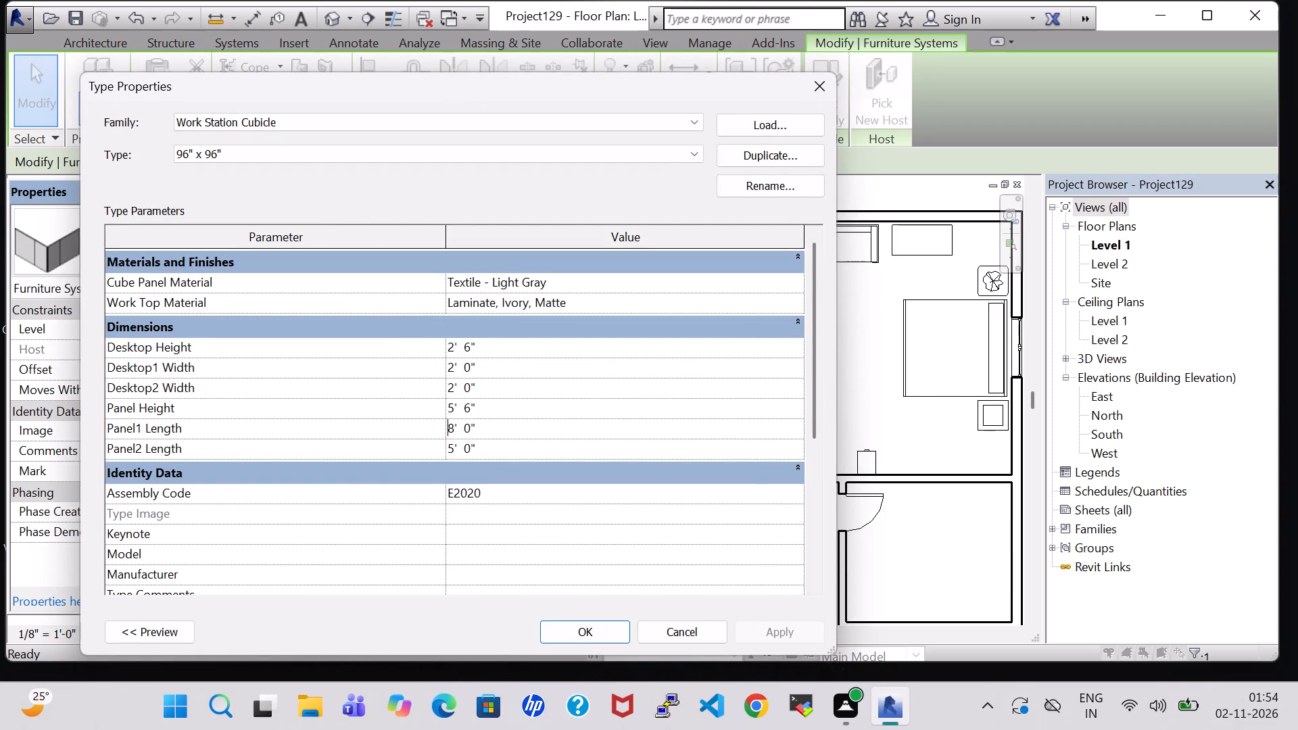
{"action": "left_click", "coordinate": [452, 432]}
{"action": "key", "text": "BackSpace"}
{"action": "type", "text": "12"}
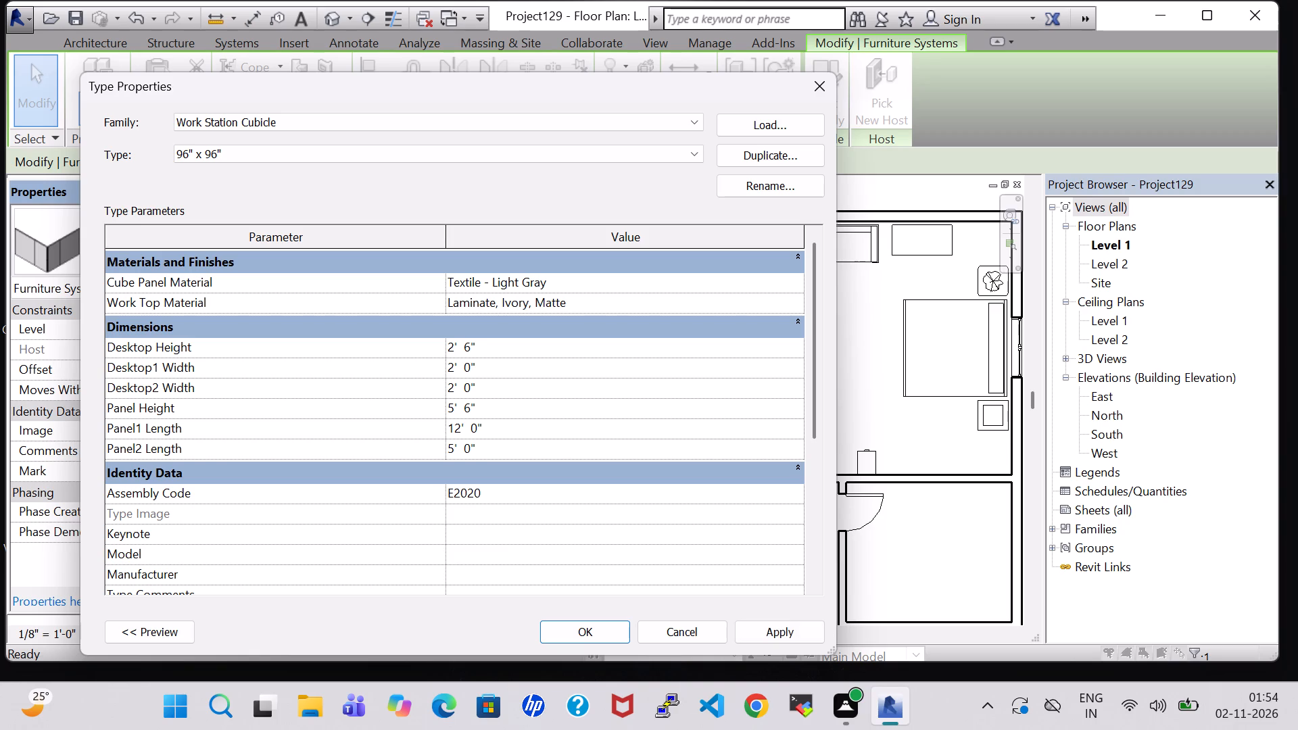
{"action": "key", "text": "Return"}
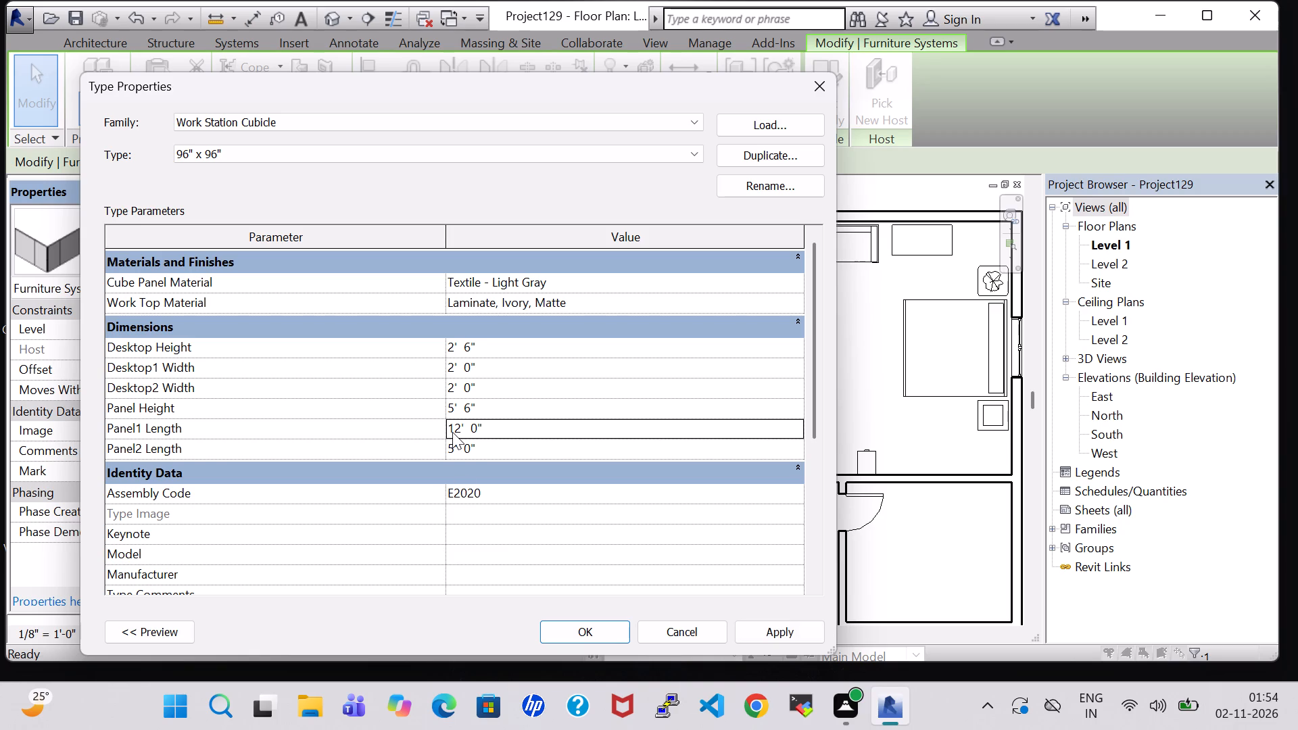
{"action": "left_click", "coordinate": [577, 625]}
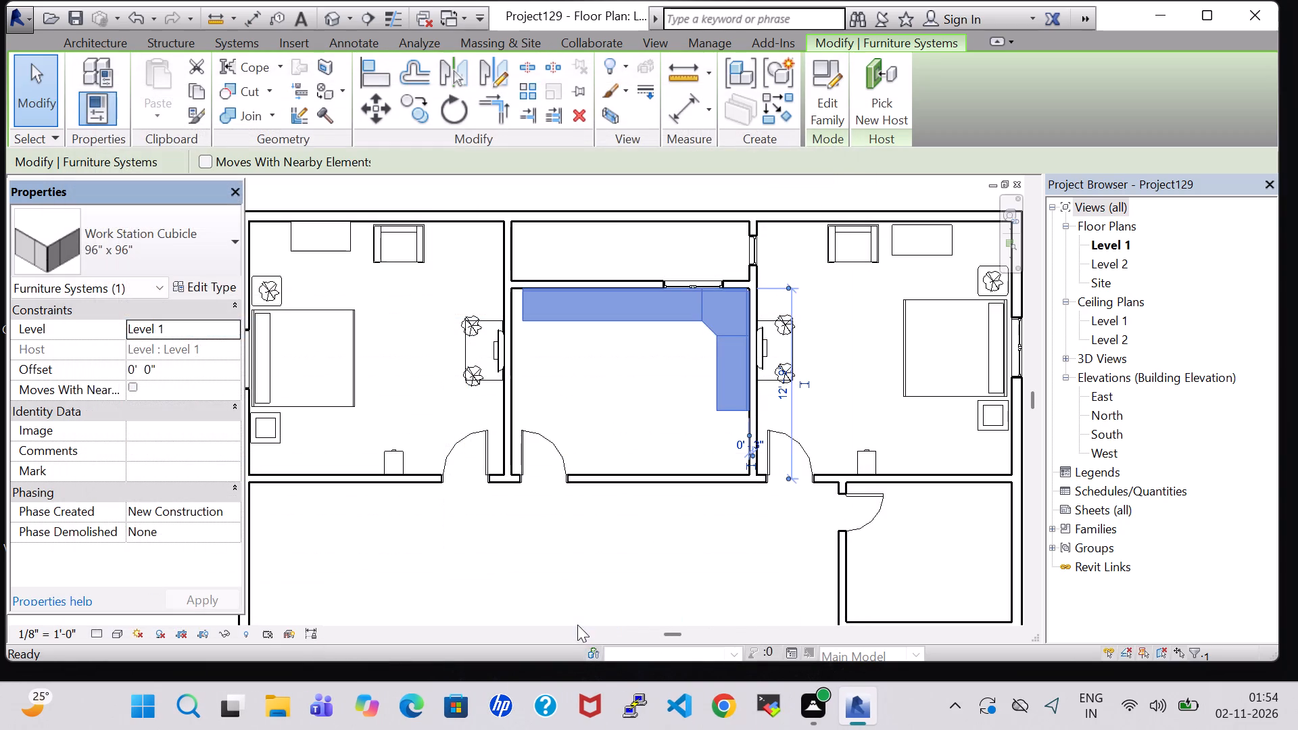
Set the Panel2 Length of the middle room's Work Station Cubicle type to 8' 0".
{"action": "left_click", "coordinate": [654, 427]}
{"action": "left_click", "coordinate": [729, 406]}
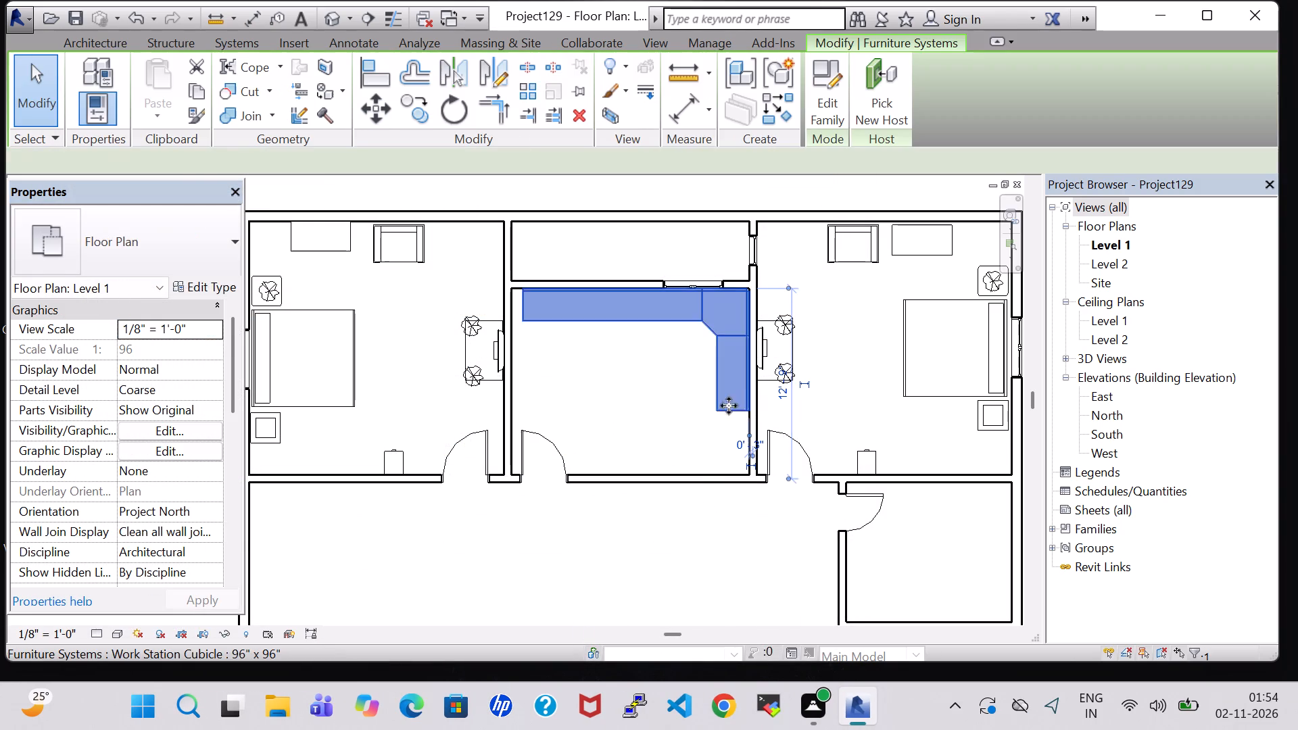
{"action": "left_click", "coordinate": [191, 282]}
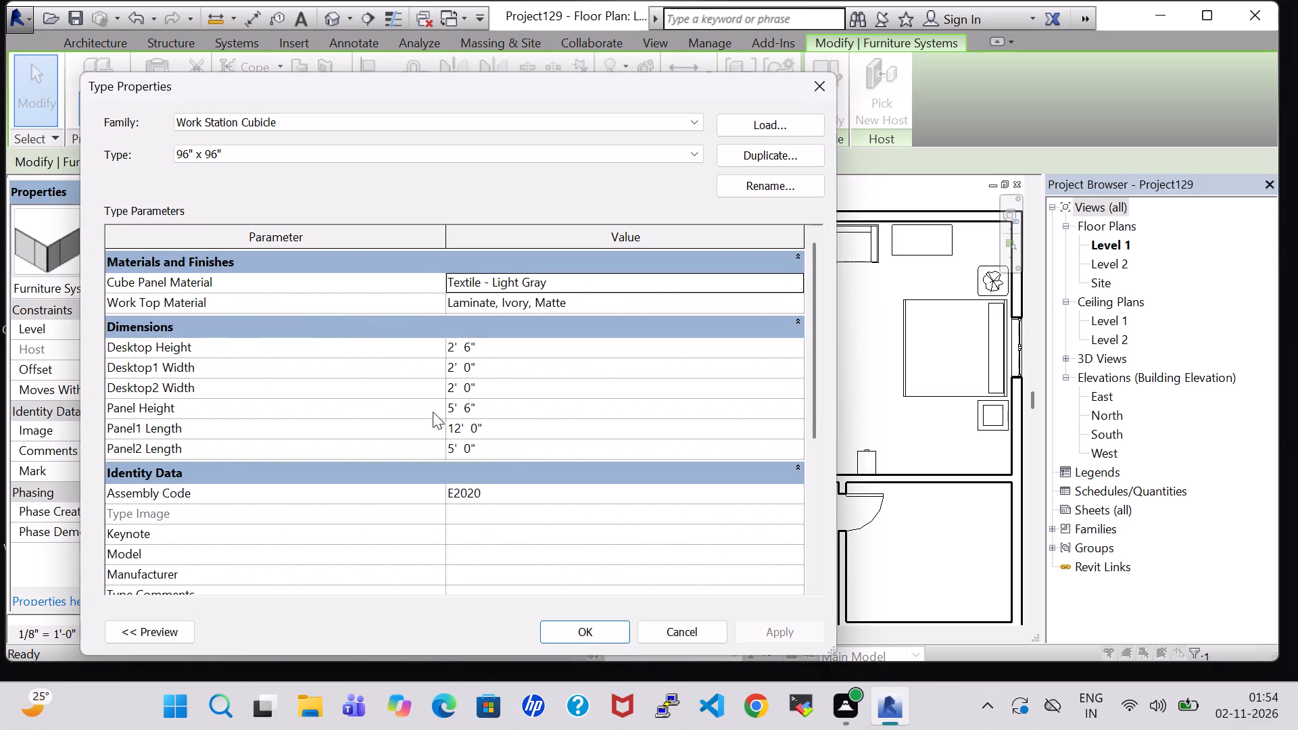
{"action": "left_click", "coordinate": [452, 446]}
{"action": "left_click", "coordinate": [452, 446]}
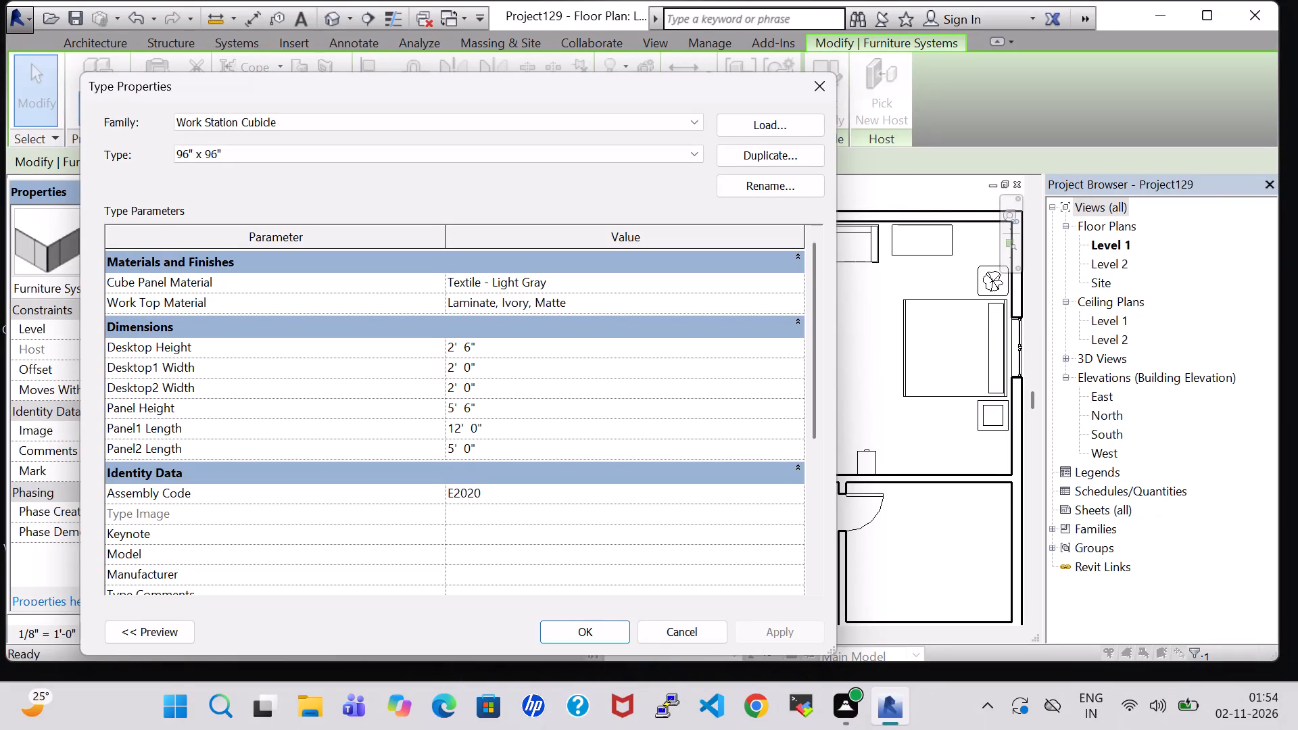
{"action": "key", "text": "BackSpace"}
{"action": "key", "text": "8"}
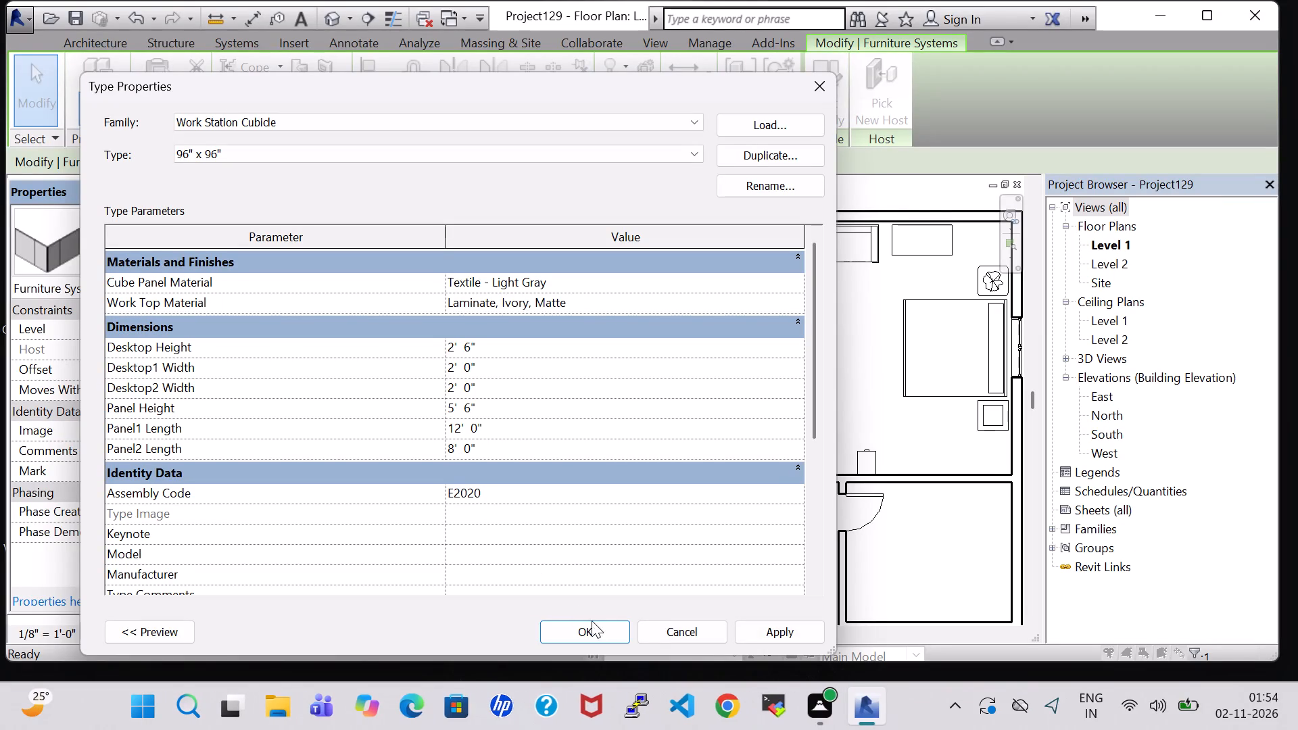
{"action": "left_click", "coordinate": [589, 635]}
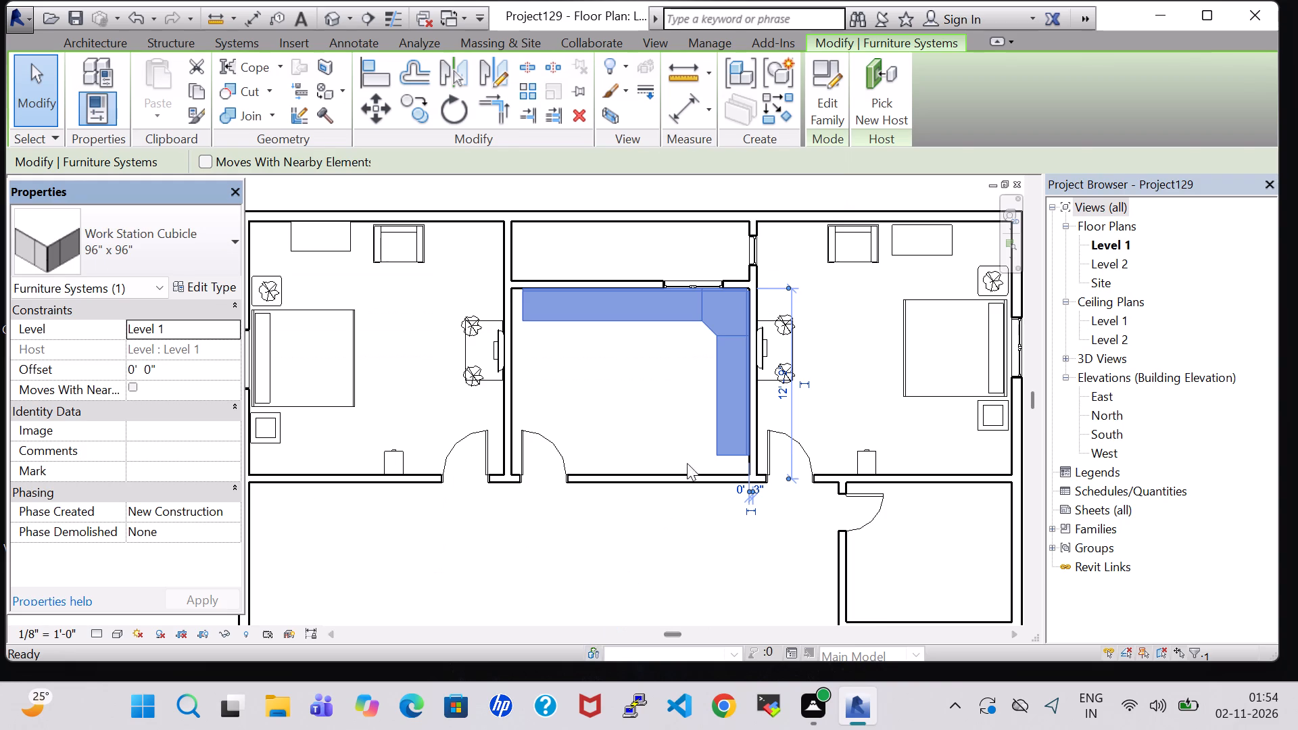
Set the Work Station Cubicle type's Panel2 Length to 9' 0" and Panel1 Length to 13' 0".
{"action": "left_click", "coordinate": [673, 410]}
{"action": "left_click", "coordinate": [679, 324]}
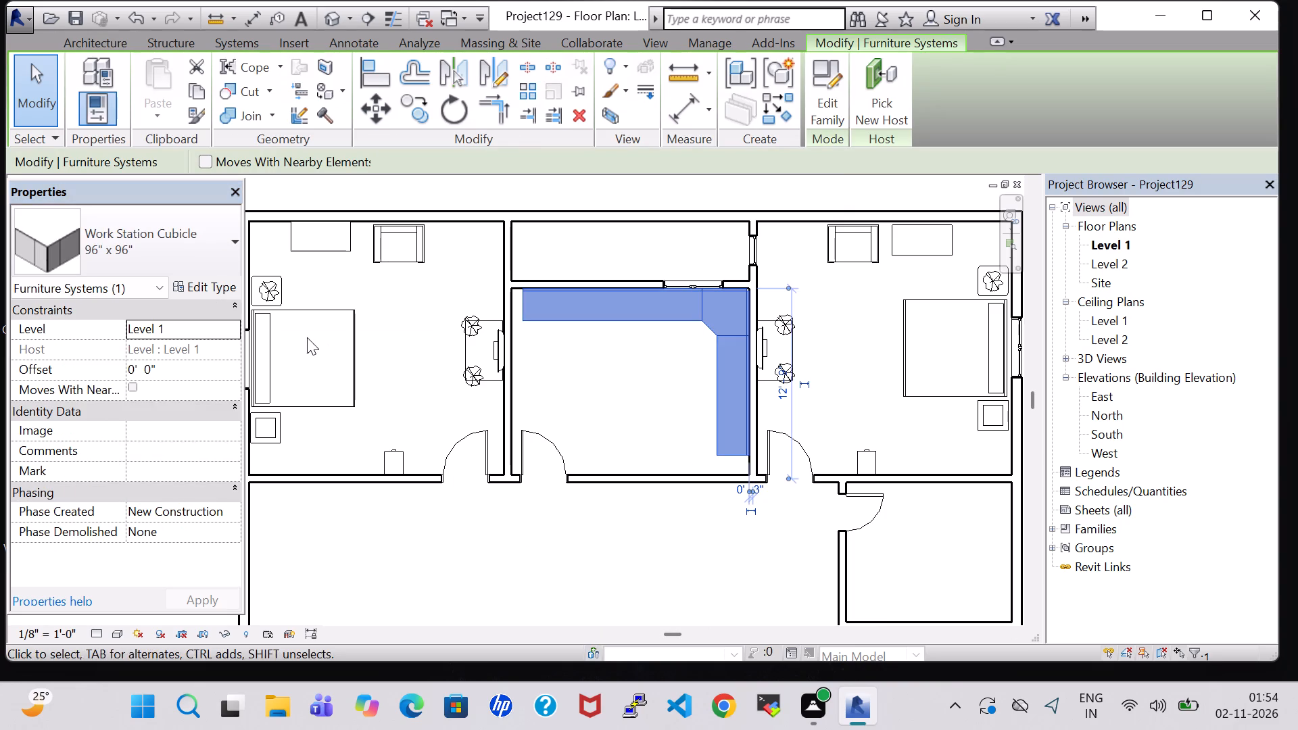
{"action": "left_click", "coordinate": [214, 279]}
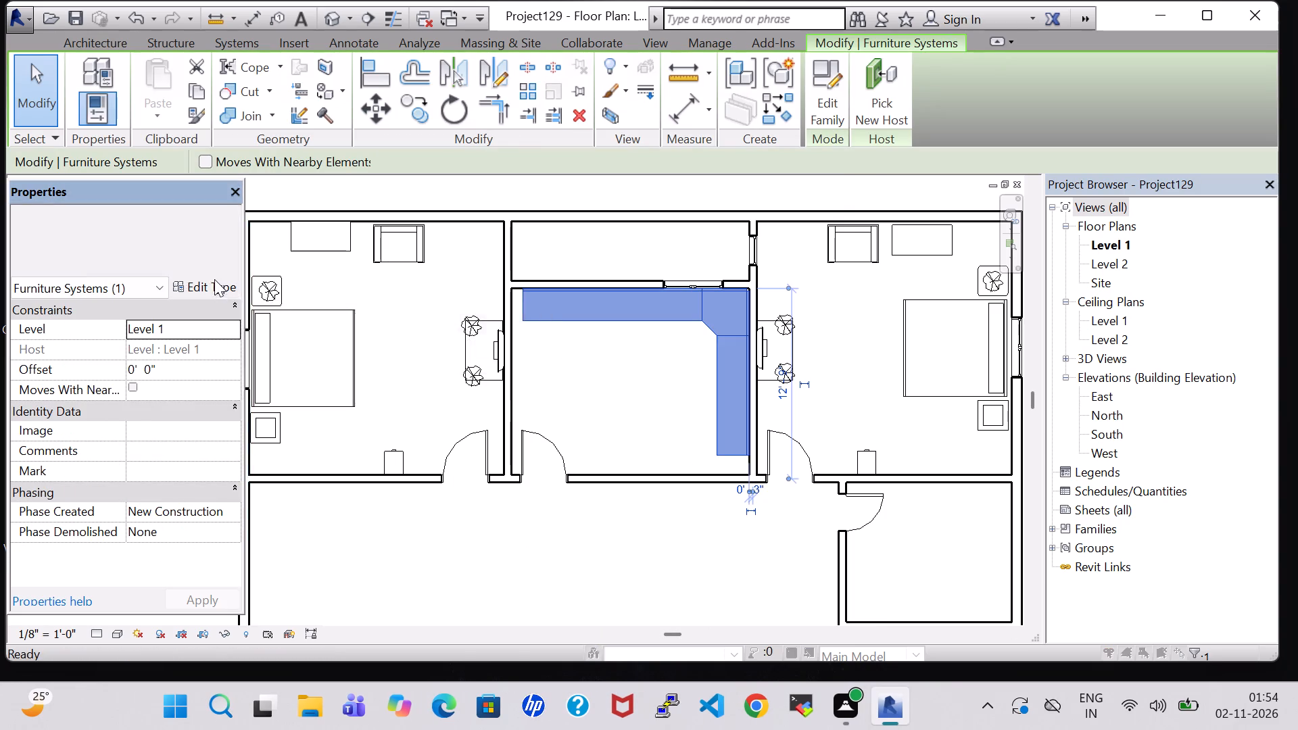
{"action": "left_click", "coordinate": [454, 452]}
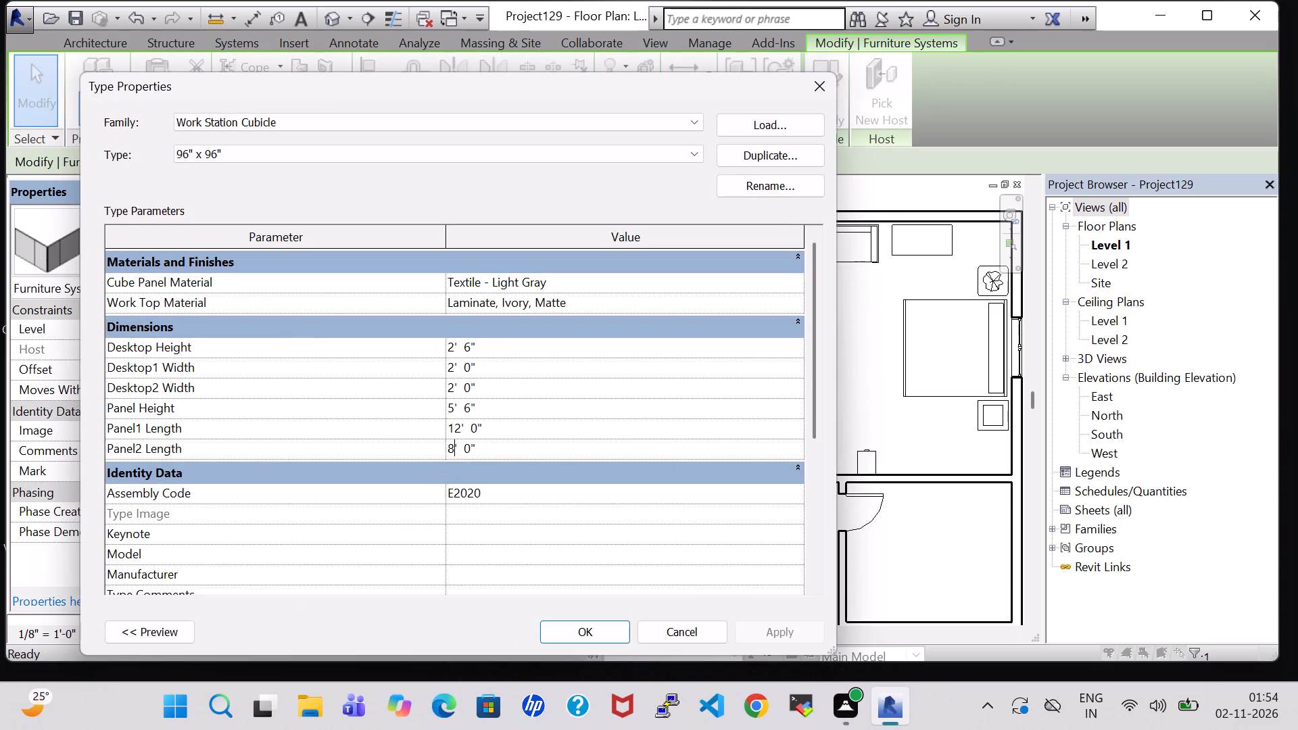
{"action": "key", "text": "BackSpace"}
{"action": "key", "text": "9"}
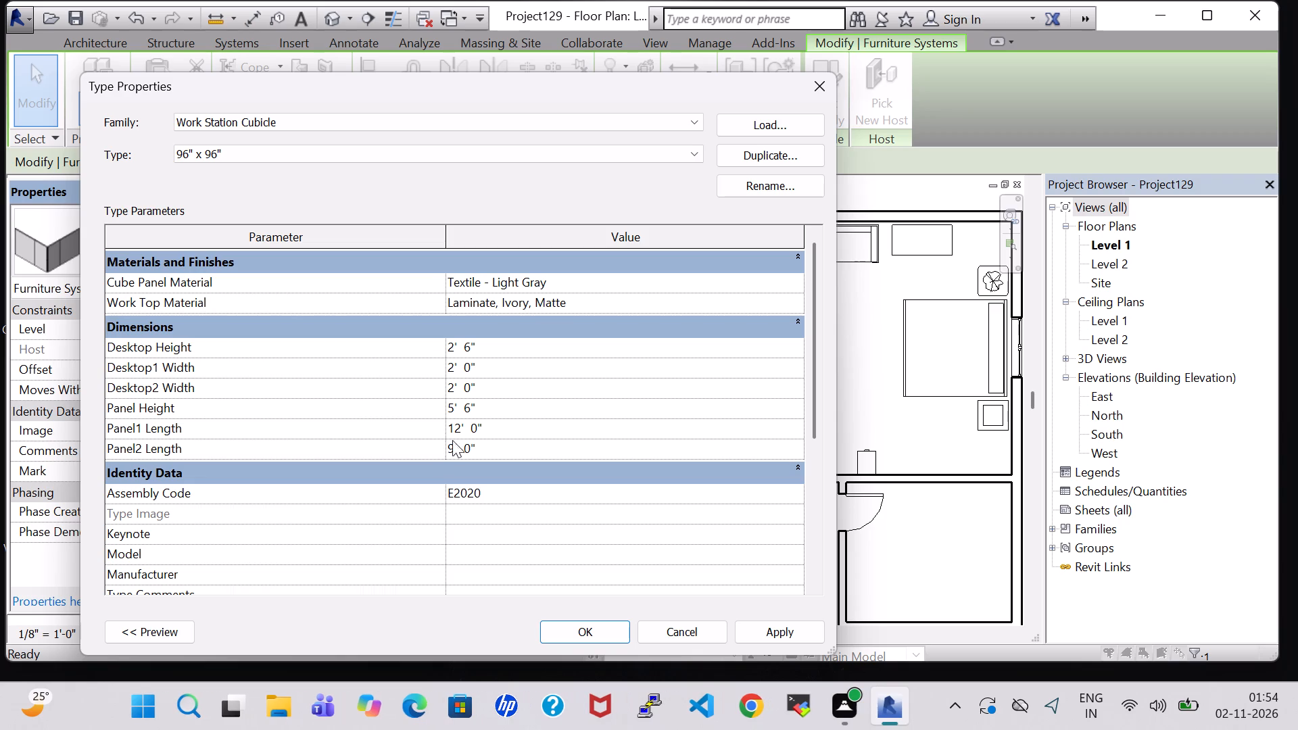
{"action": "left_click", "coordinate": [462, 433]}
{"action": "key", "text": "BackSpace"}
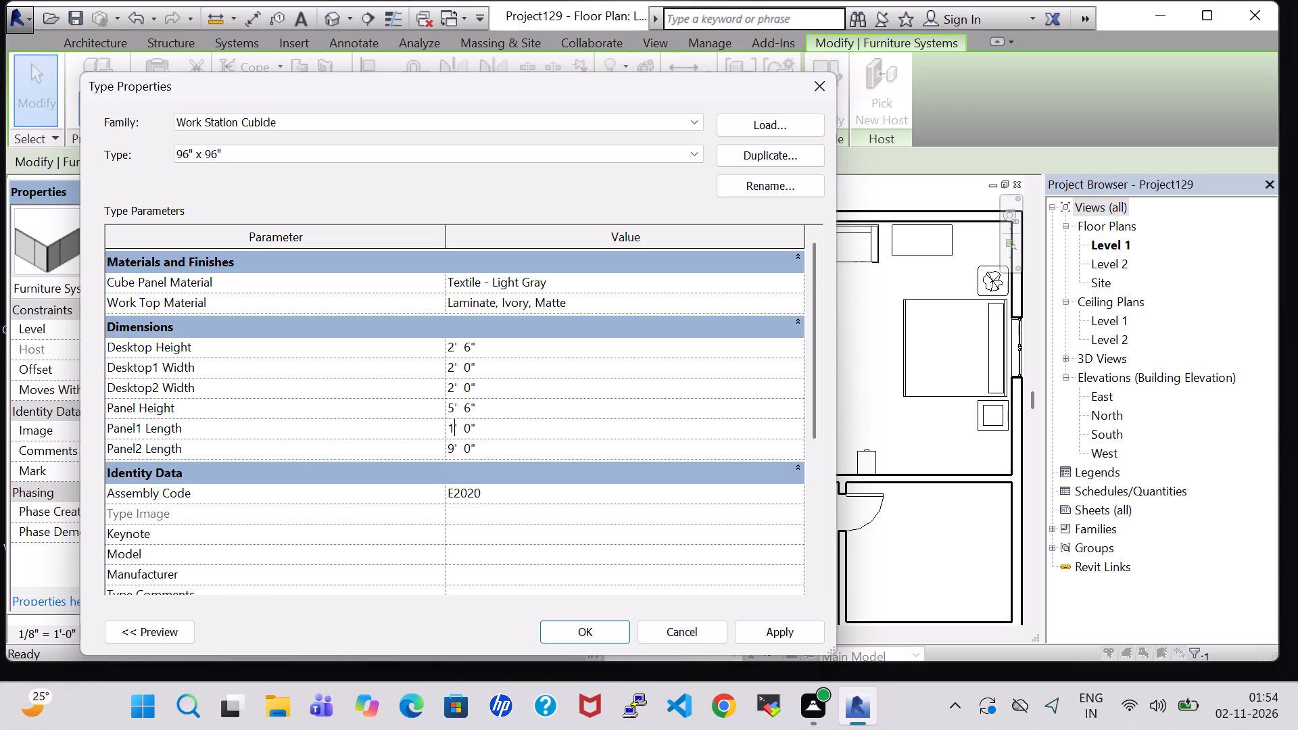
{"action": "key", "text": "3"}
{"action": "left_click", "coordinate": [594, 632]}
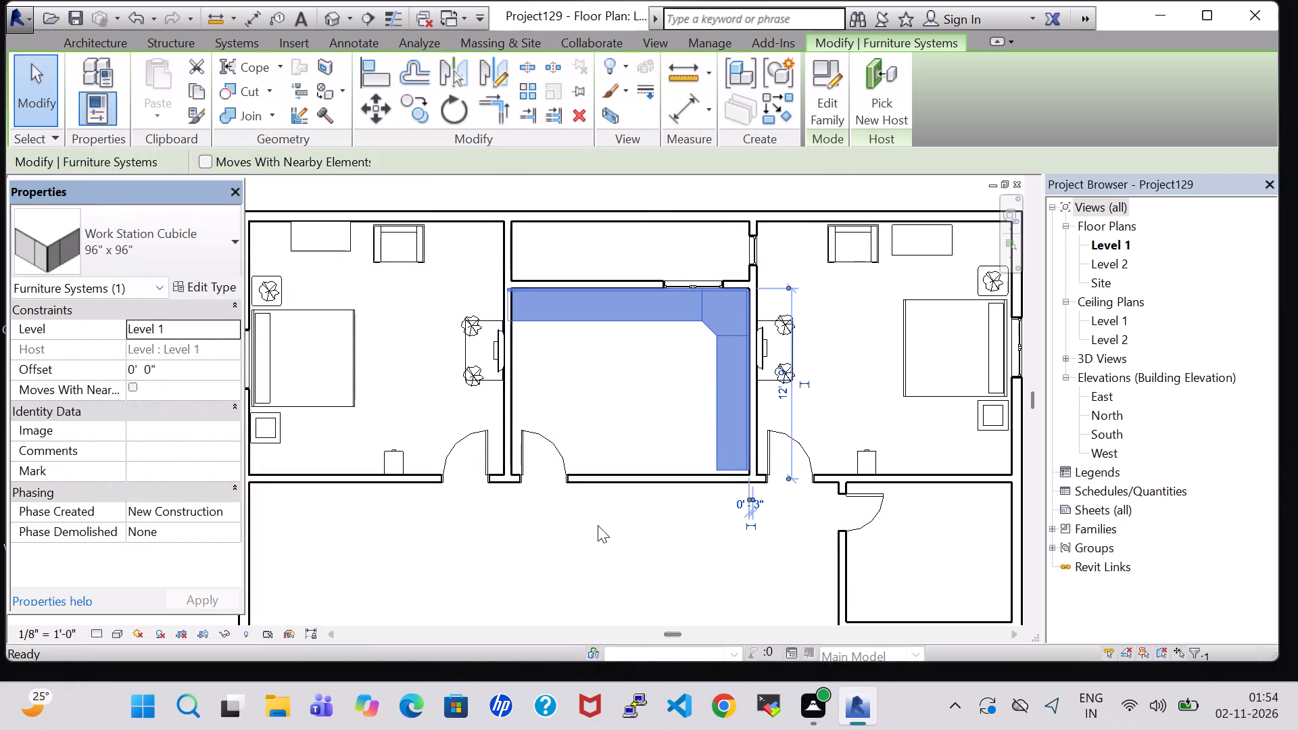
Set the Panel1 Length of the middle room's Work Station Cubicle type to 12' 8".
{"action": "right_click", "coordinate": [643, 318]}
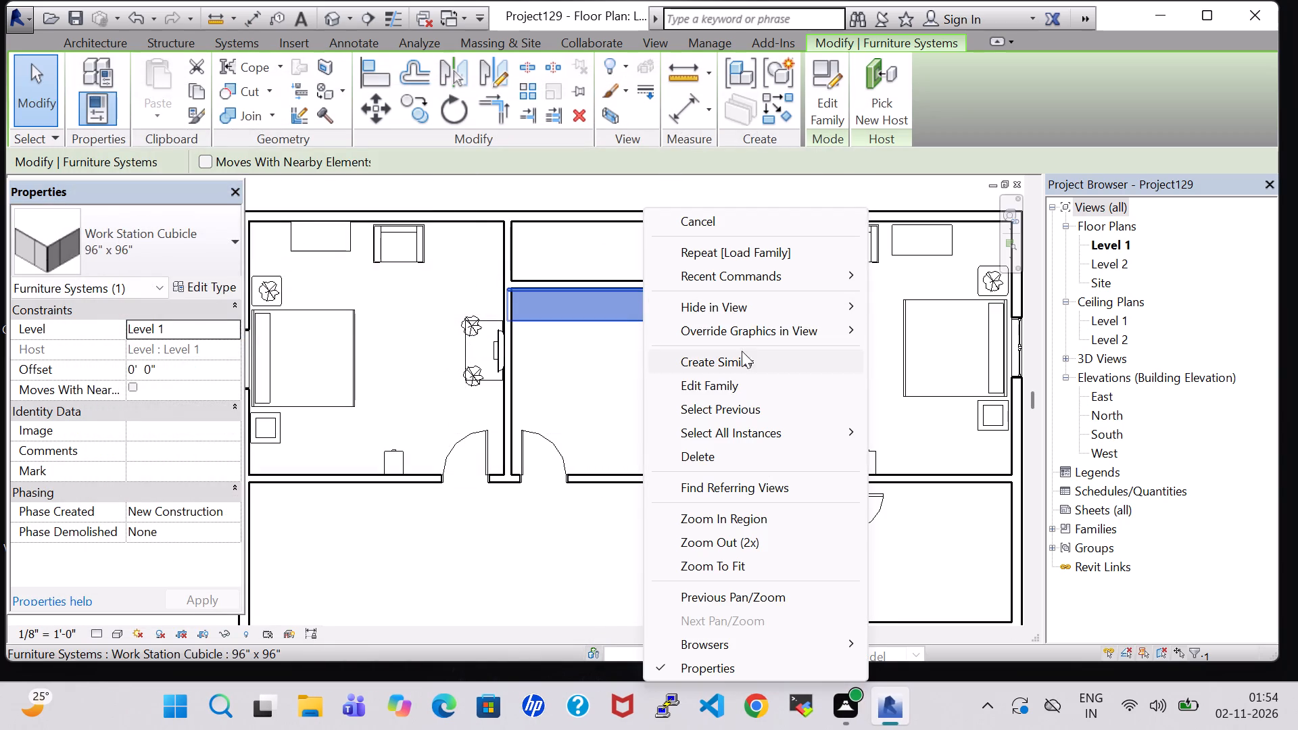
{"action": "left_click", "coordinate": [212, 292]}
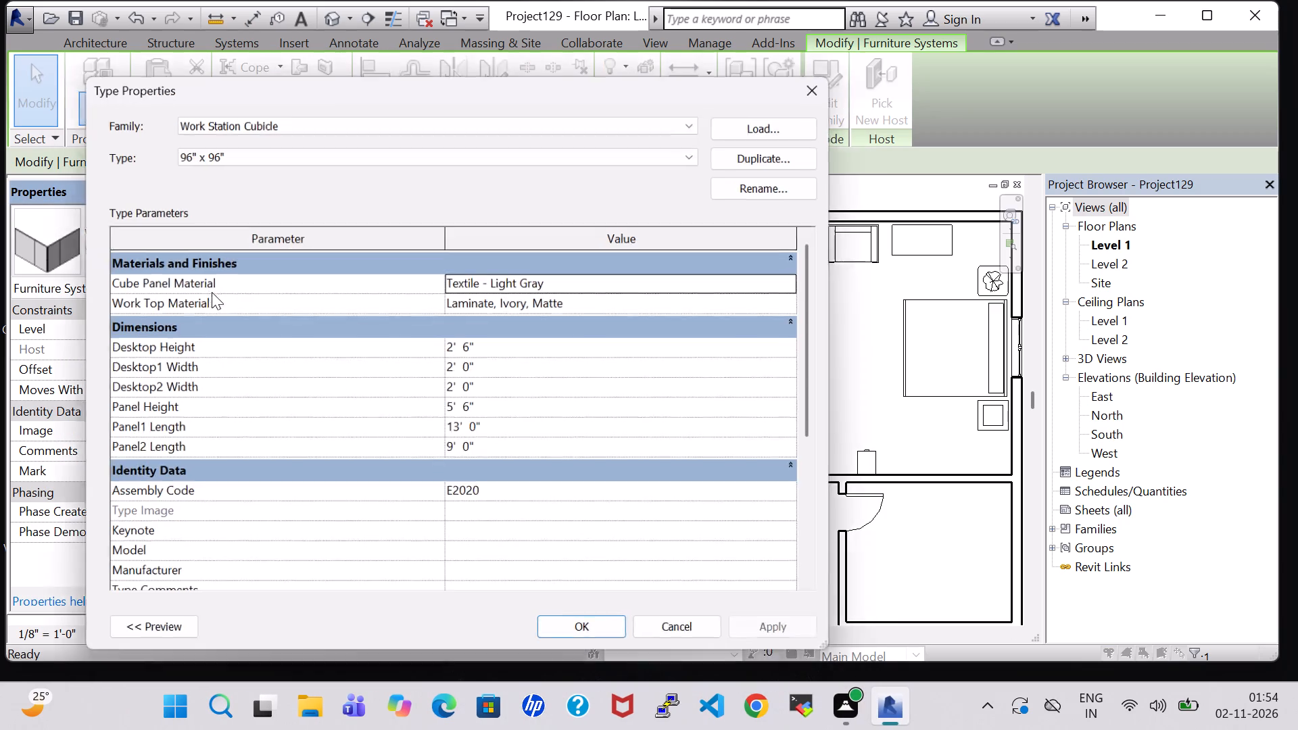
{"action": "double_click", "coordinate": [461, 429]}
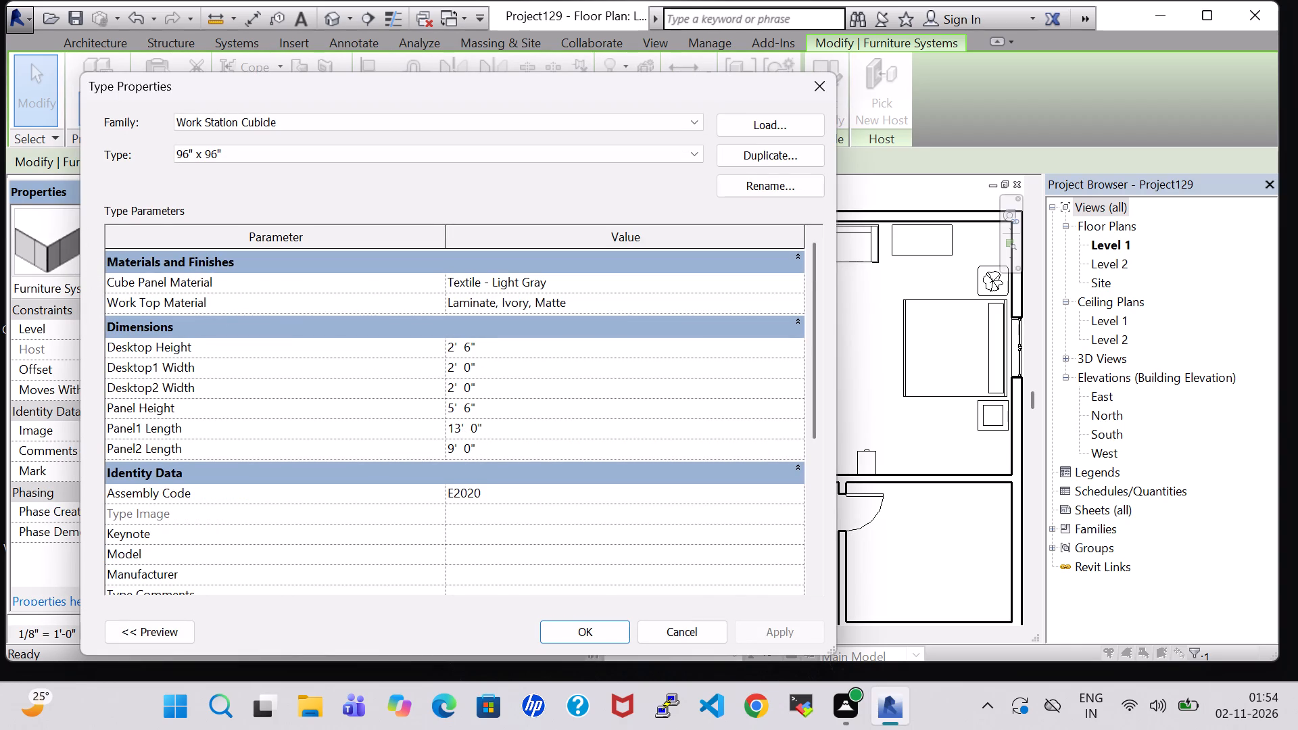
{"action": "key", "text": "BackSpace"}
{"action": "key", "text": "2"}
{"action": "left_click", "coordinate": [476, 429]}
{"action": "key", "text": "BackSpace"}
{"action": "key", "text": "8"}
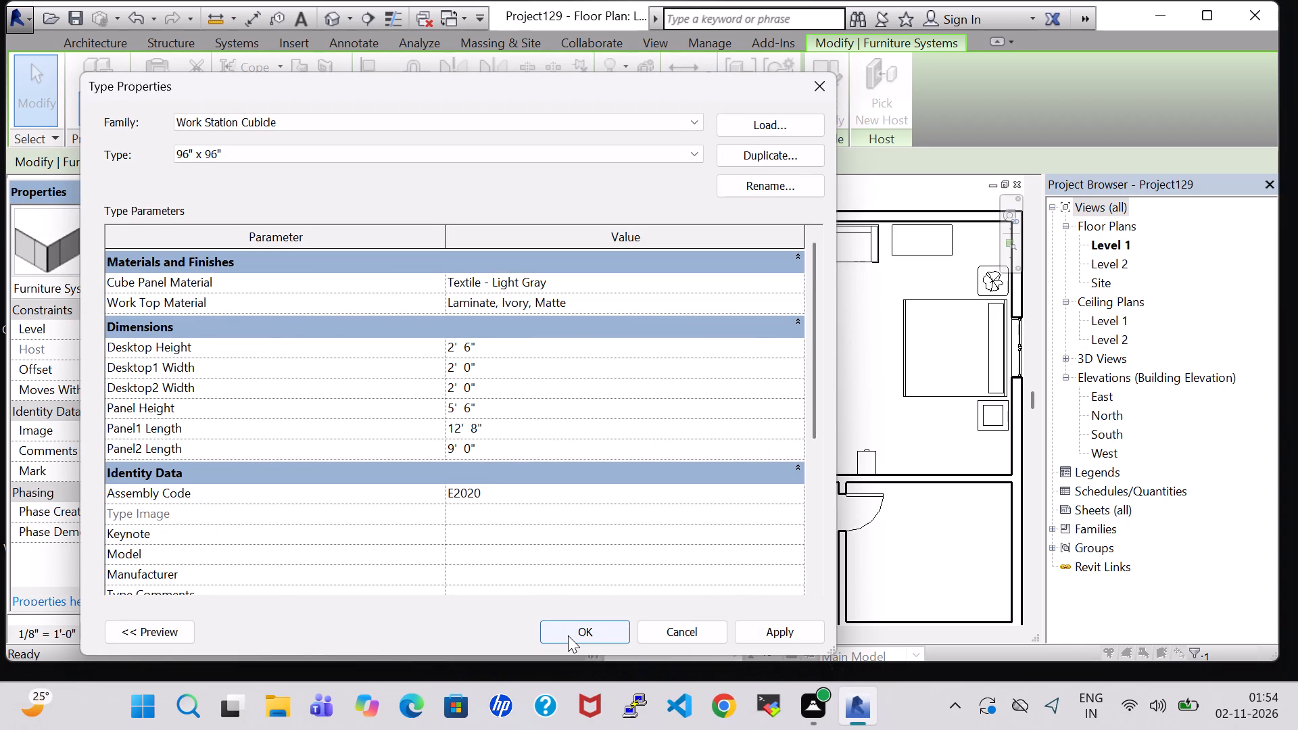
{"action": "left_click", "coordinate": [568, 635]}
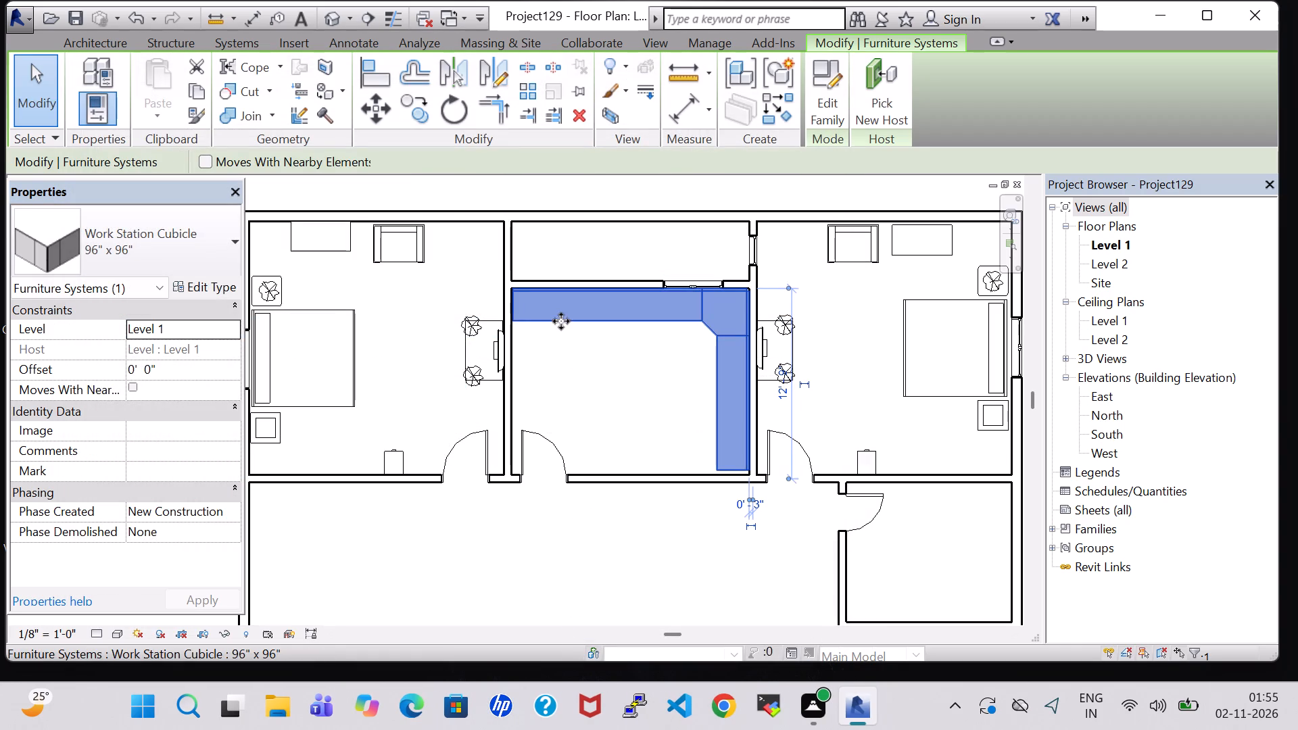
Set the Panel1 Length of the middle room's Work Station Cubicle type to 12' 7".
{"action": "left_click", "coordinate": [216, 293]}
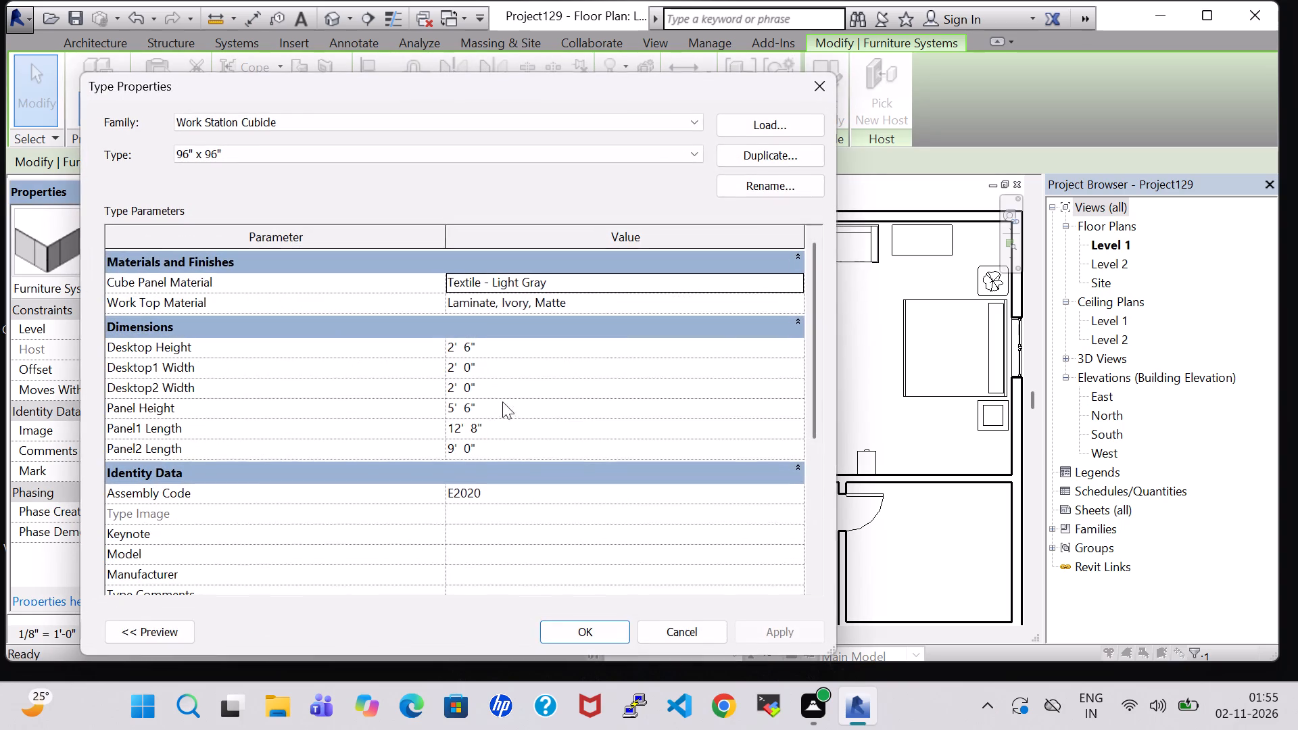
{"action": "left_click", "coordinate": [476, 431]}
{"action": "left_click", "coordinate": [476, 431]}
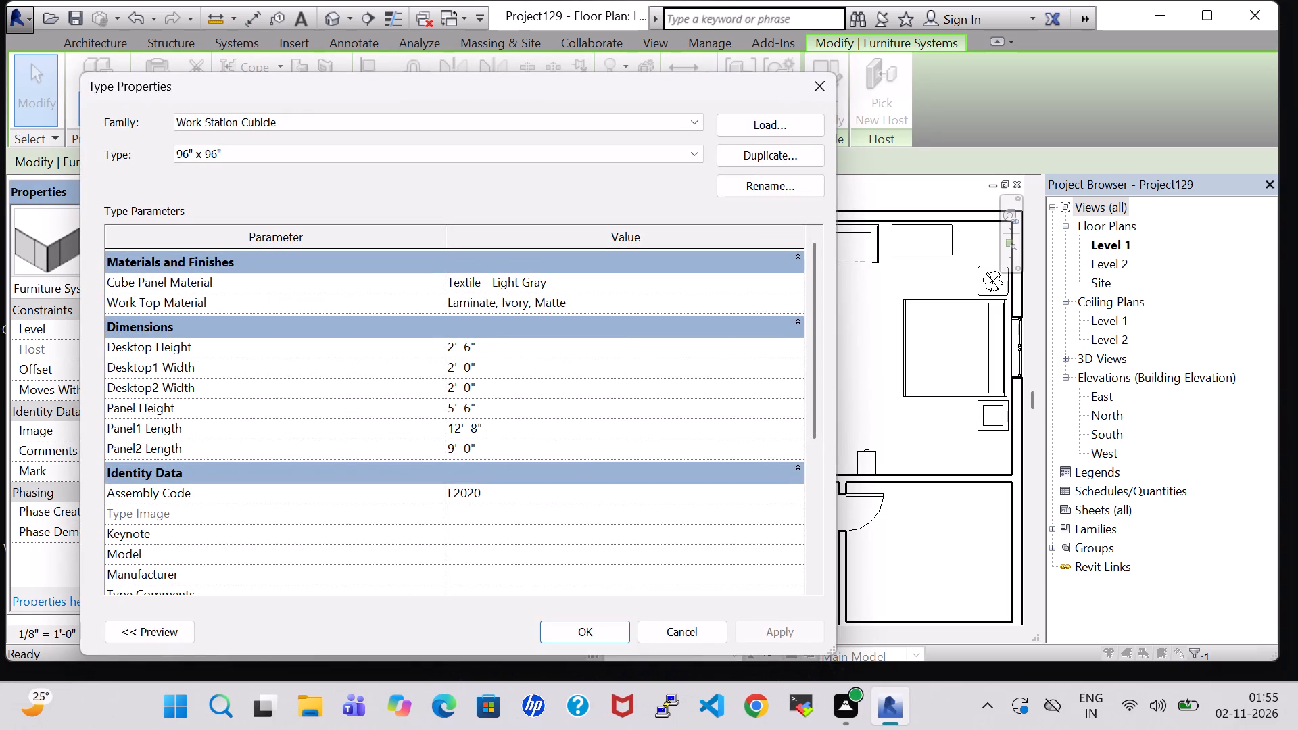
{"action": "key", "text": "BackSpace"}
{"action": "key", "text": "7"}
{"action": "left_click", "coordinate": [596, 636]}
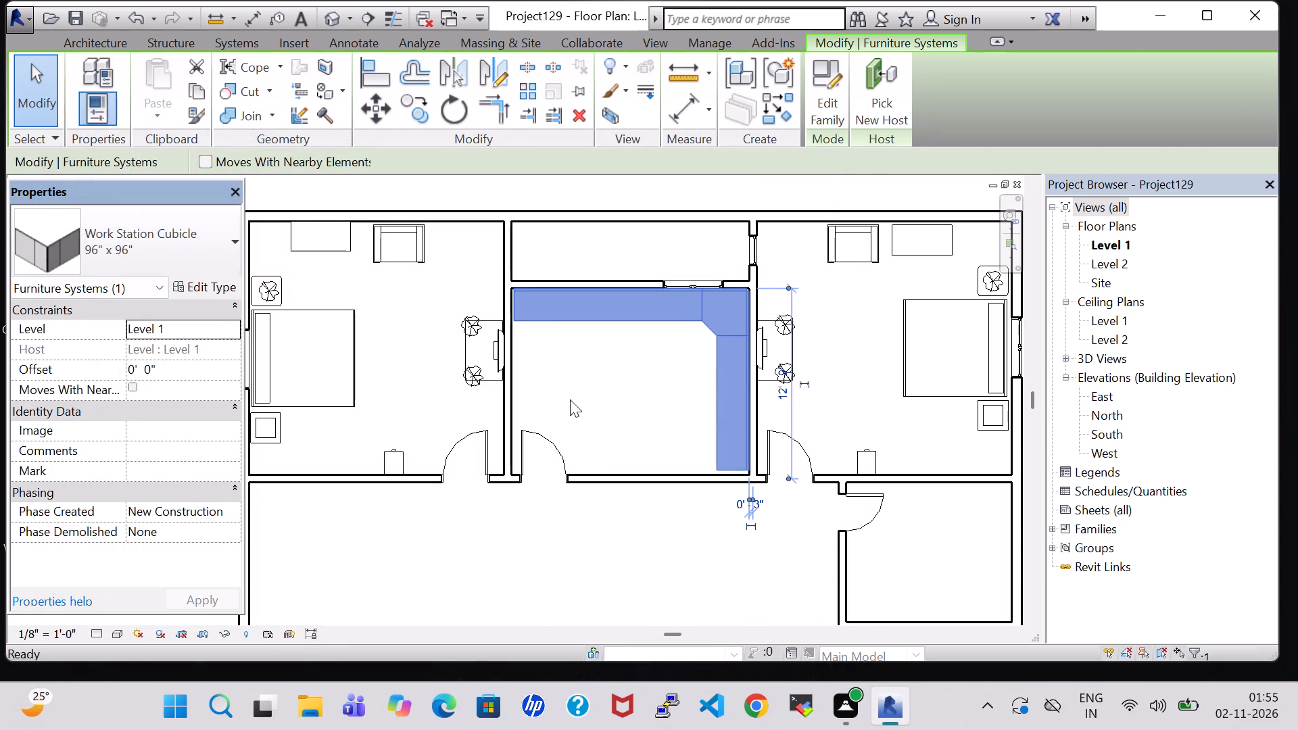
{"action": "left_click", "coordinate": [570, 399]}
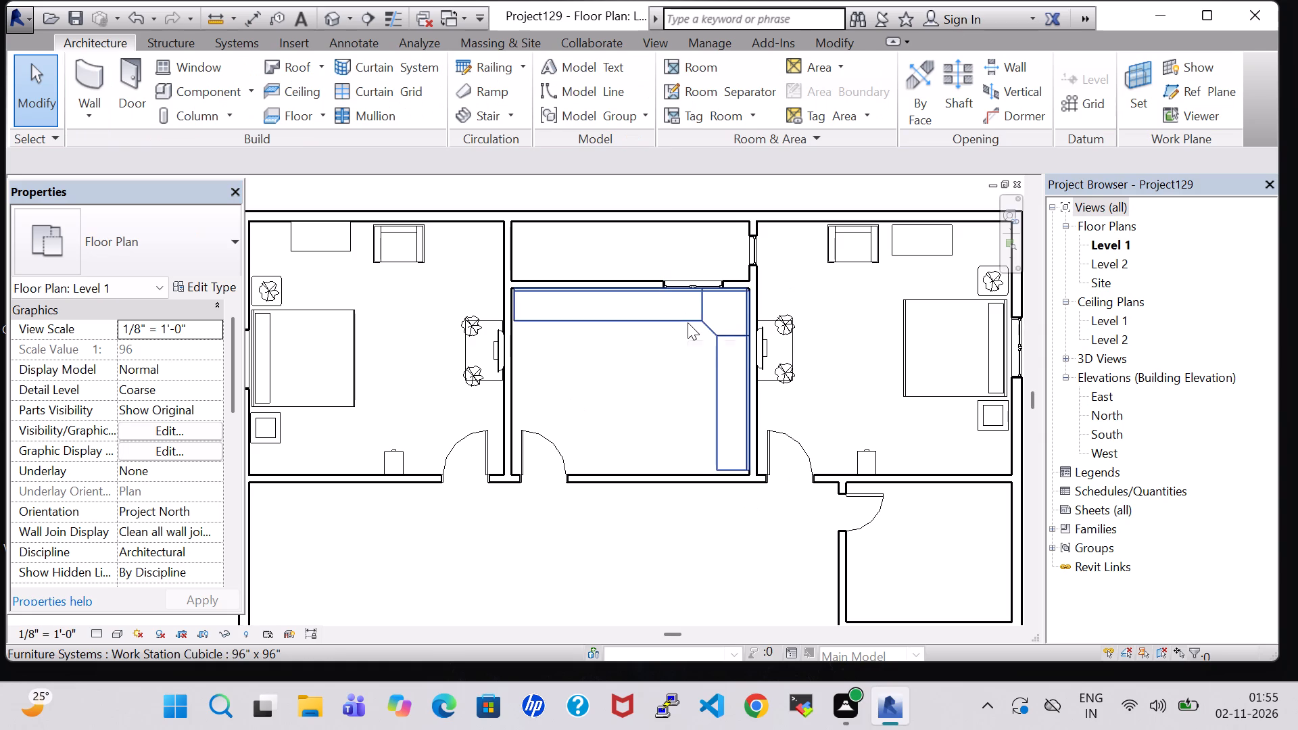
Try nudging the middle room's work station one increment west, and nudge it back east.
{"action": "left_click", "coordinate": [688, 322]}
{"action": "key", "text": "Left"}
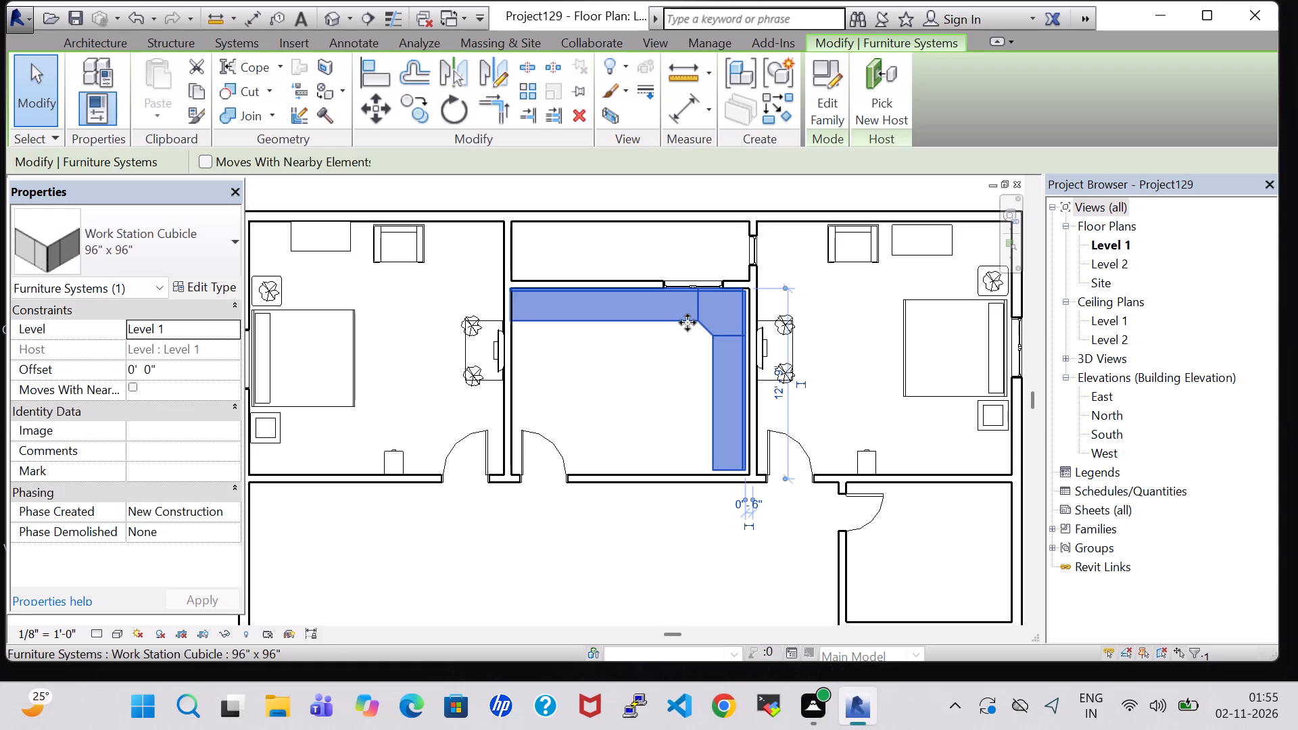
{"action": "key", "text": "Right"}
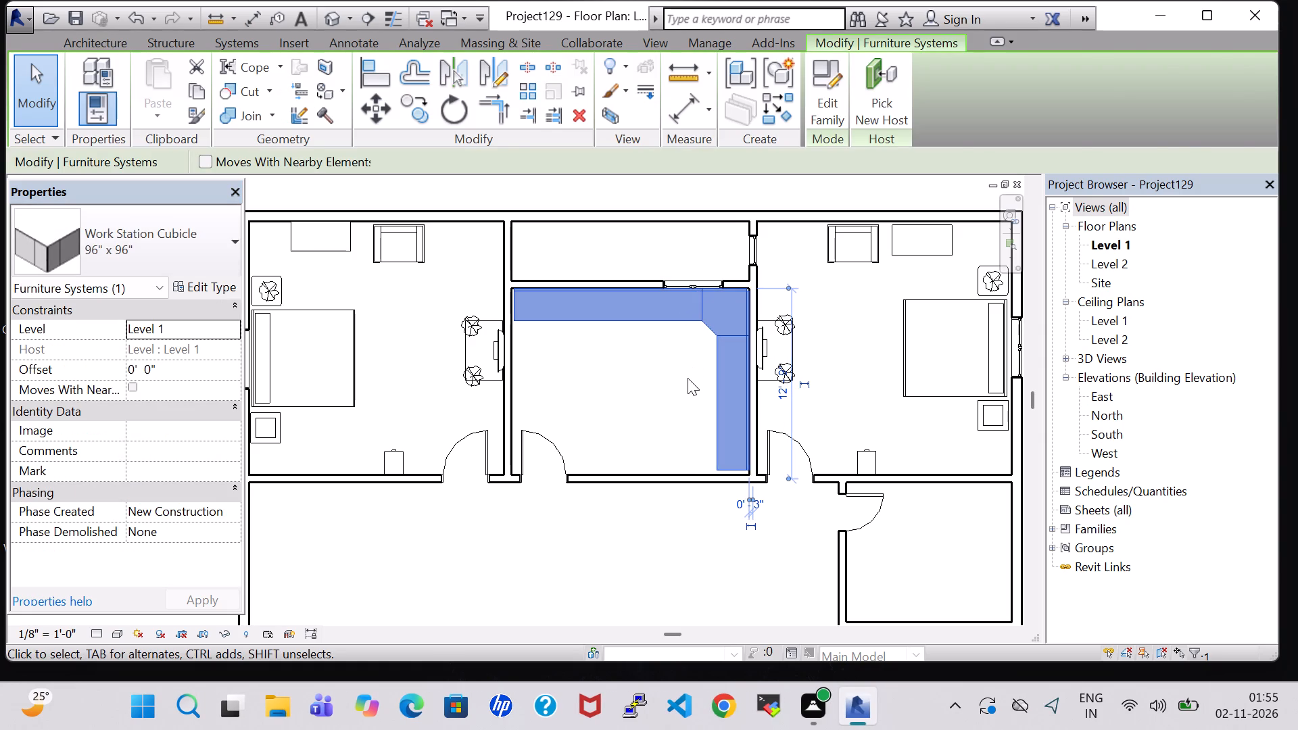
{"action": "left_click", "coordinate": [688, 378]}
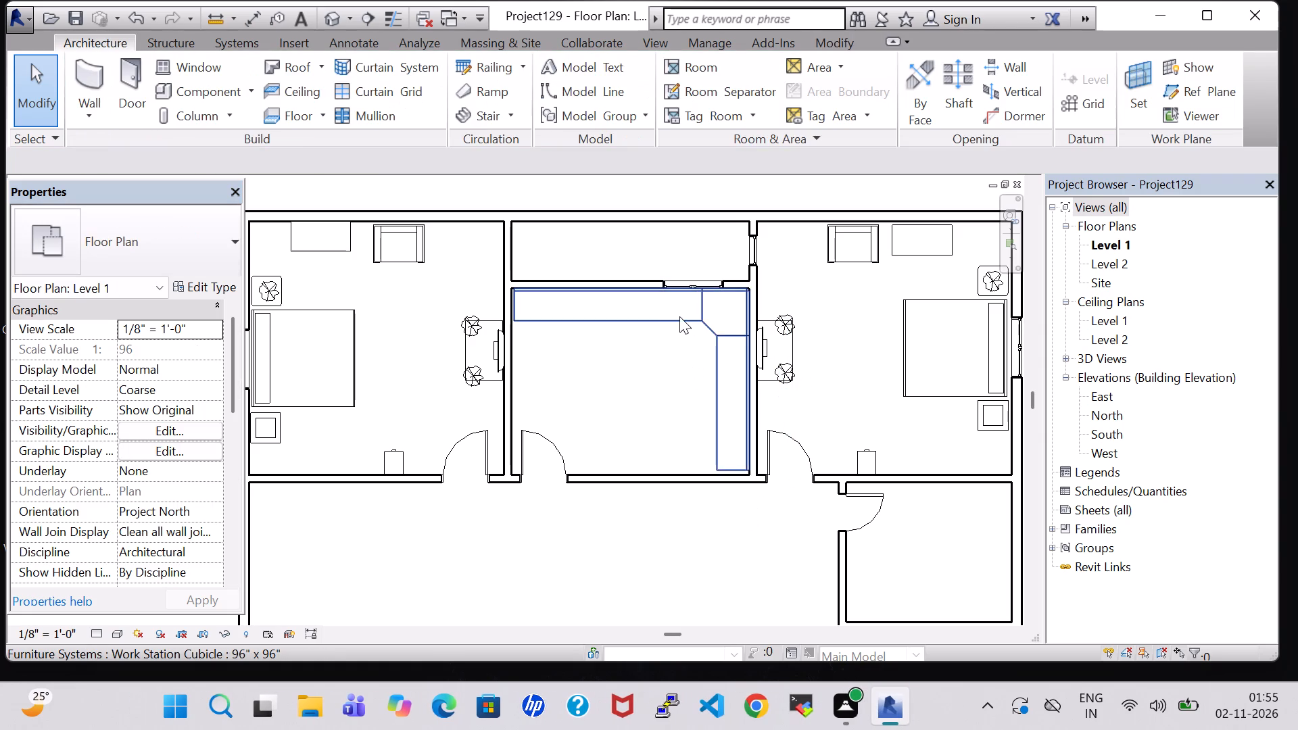
Set the Panel Height of the middle room's Work Station Cubicle type to 2' 8".
{"action": "left_click", "coordinate": [677, 314]}
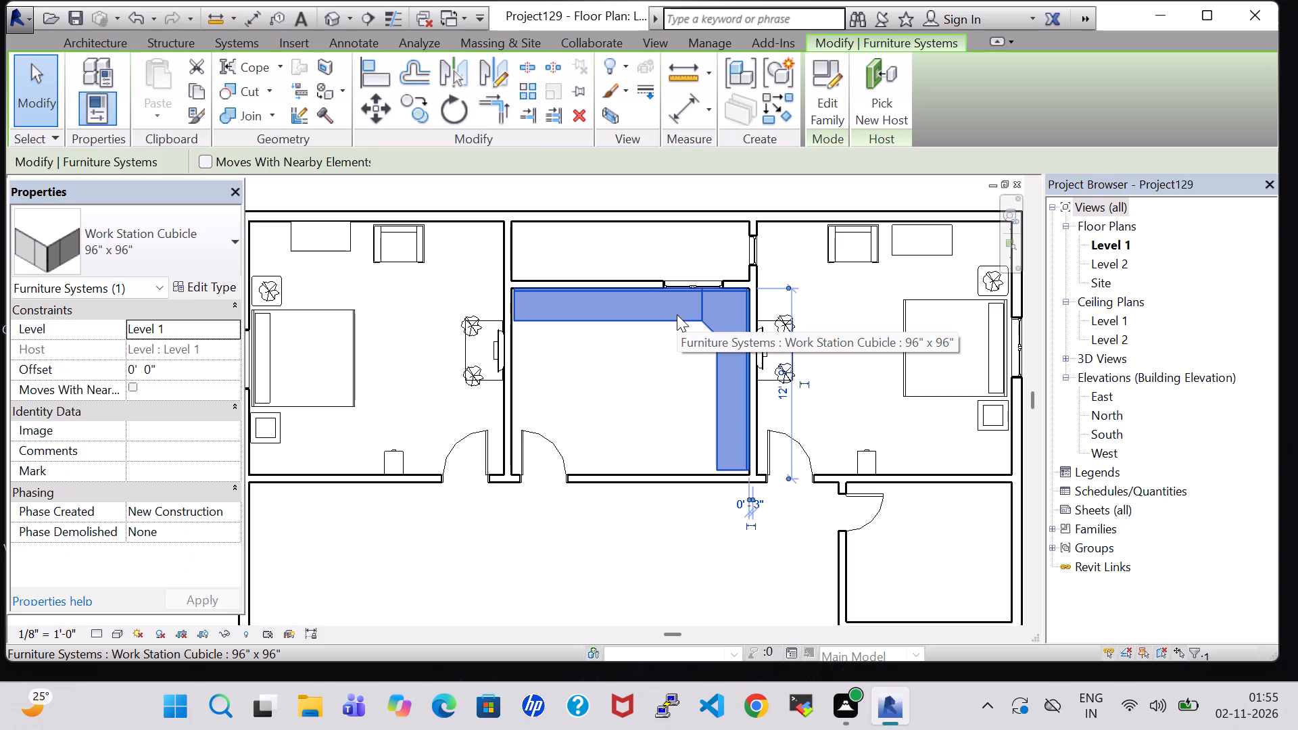
{"action": "left_click", "coordinate": [216, 283]}
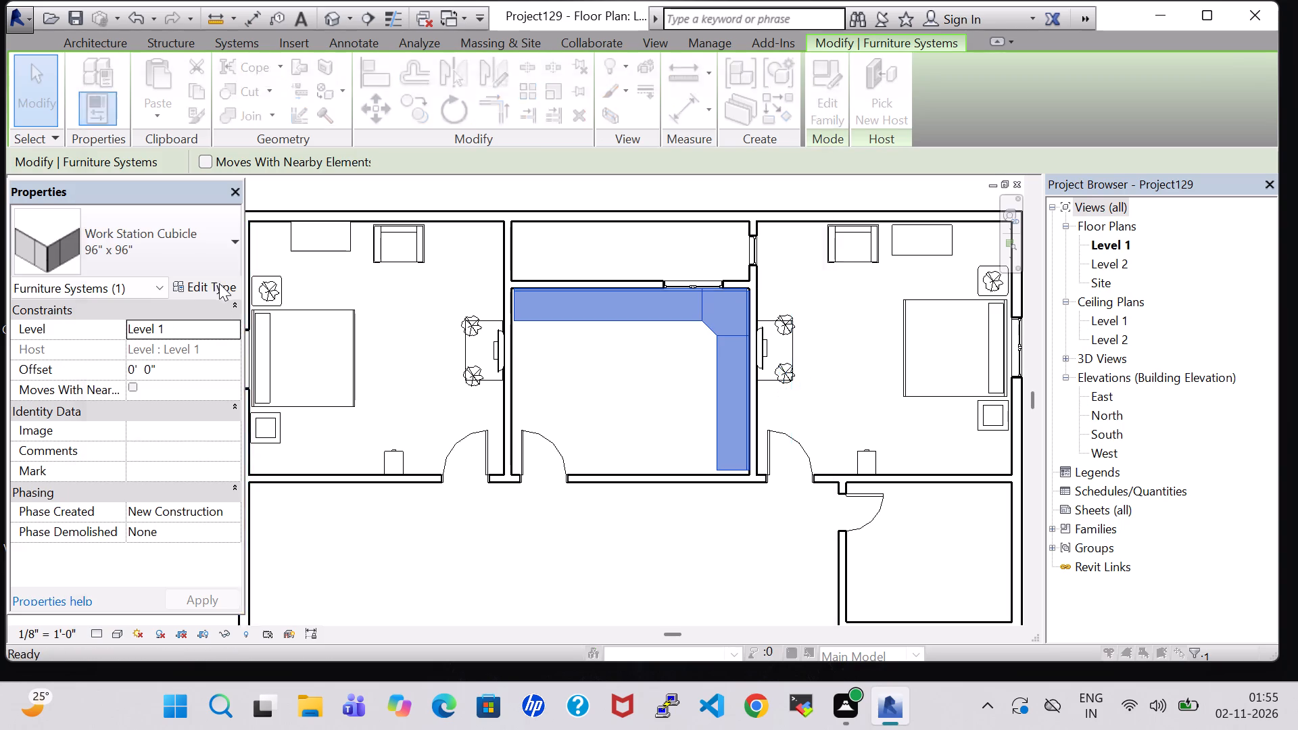
{"action": "left_click", "coordinate": [456, 410]}
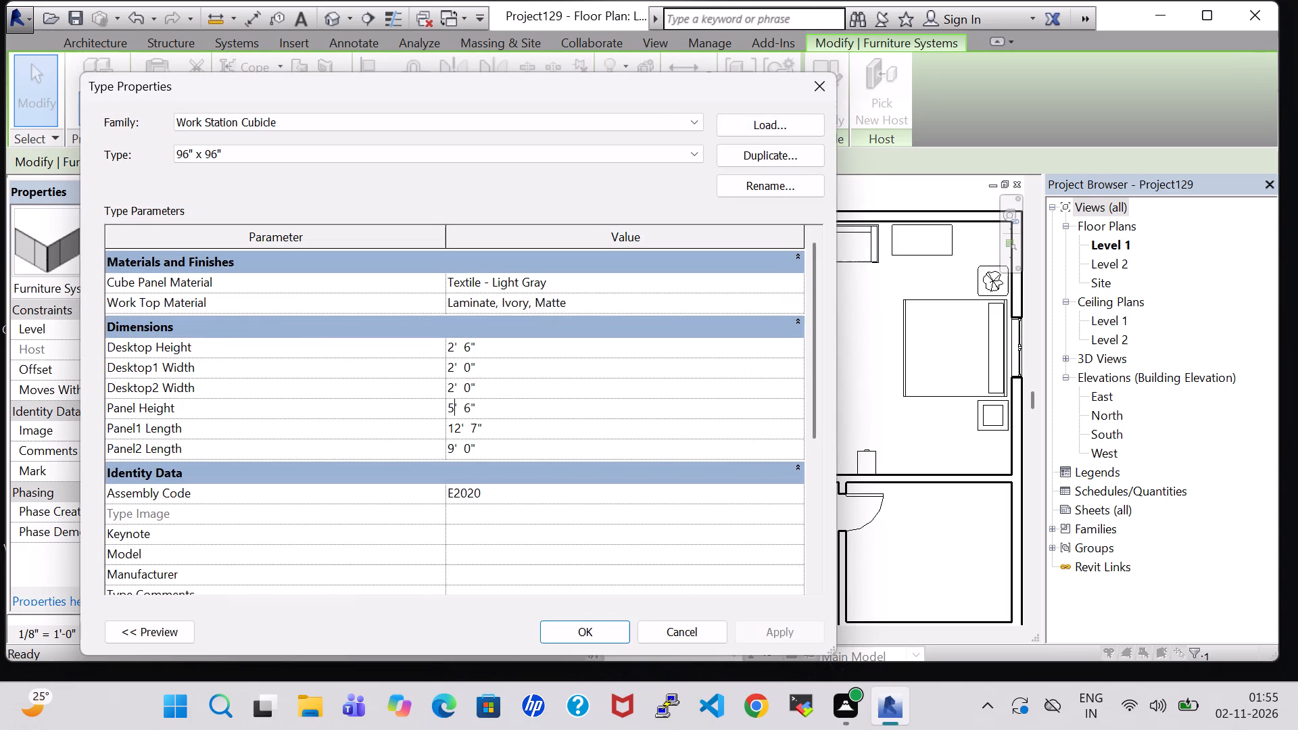
{"action": "key", "text": "BackSpace"}
{"action": "key", "text": "2"}
{"action": "key", "text": "Right"}
{"action": "key", "text": "Right"}
{"action": "key", "text": "Right"}
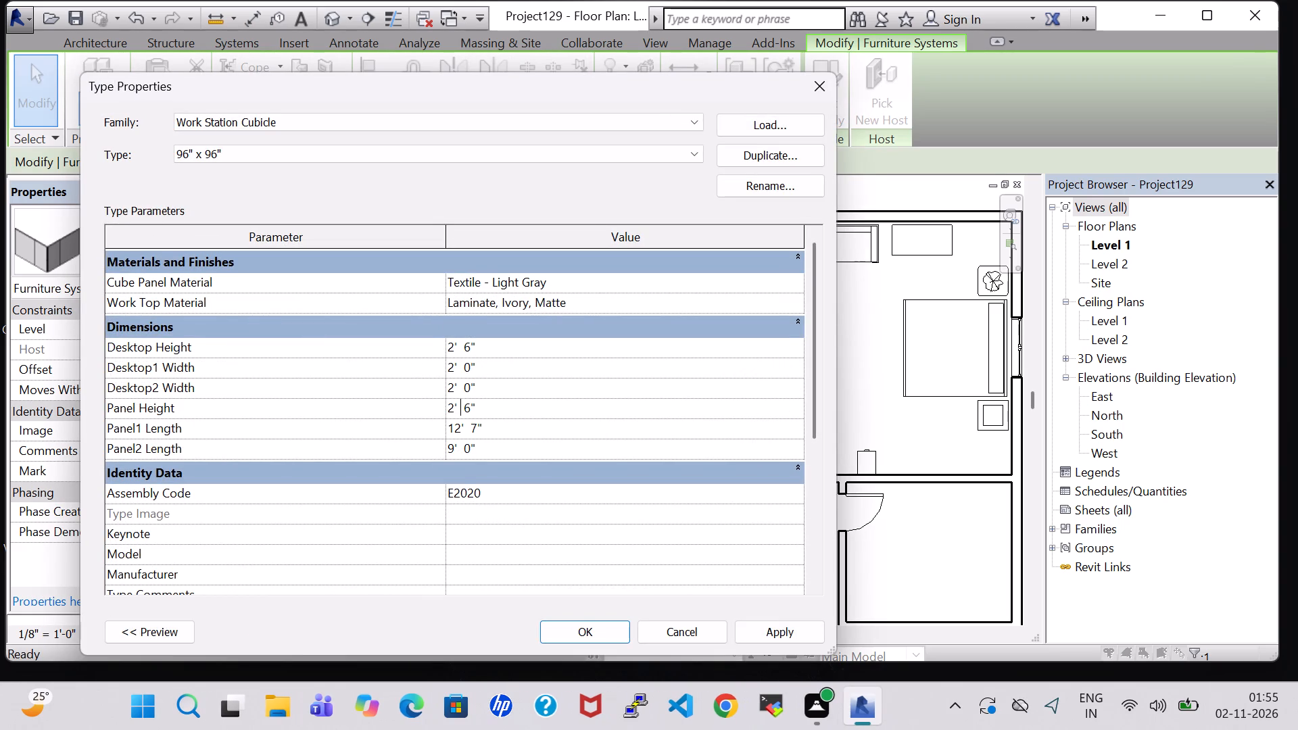
{"action": "key", "text": "Right"}
{"action": "key", "text": "BackSpace"}
{"action": "key", "text": "8"}
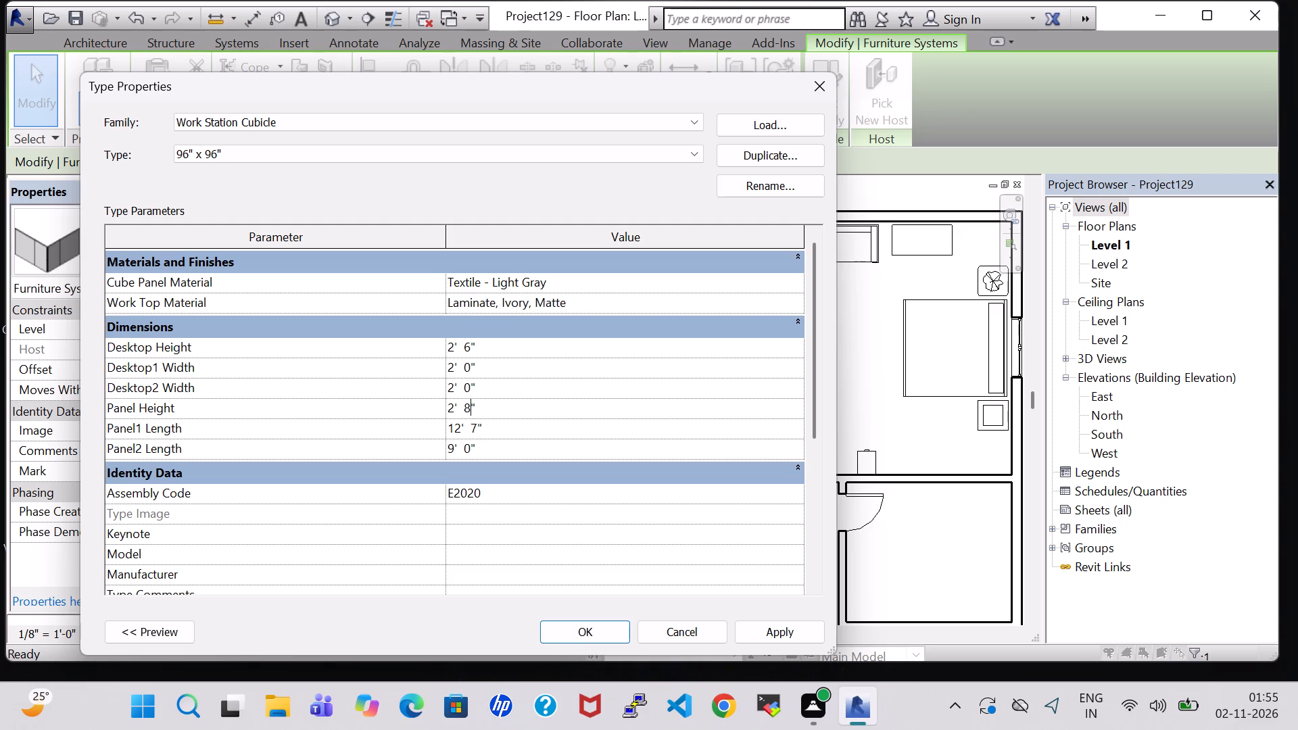
Set both Desktop1 Width and Desktop2 Width of the Work Station Cubicle type to 2' 4" and apply the type changes.
{"action": "left_click", "coordinate": [473, 370]}
{"action": "key", "text": "BackSpace"}
{"action": "key", "text": "4"}
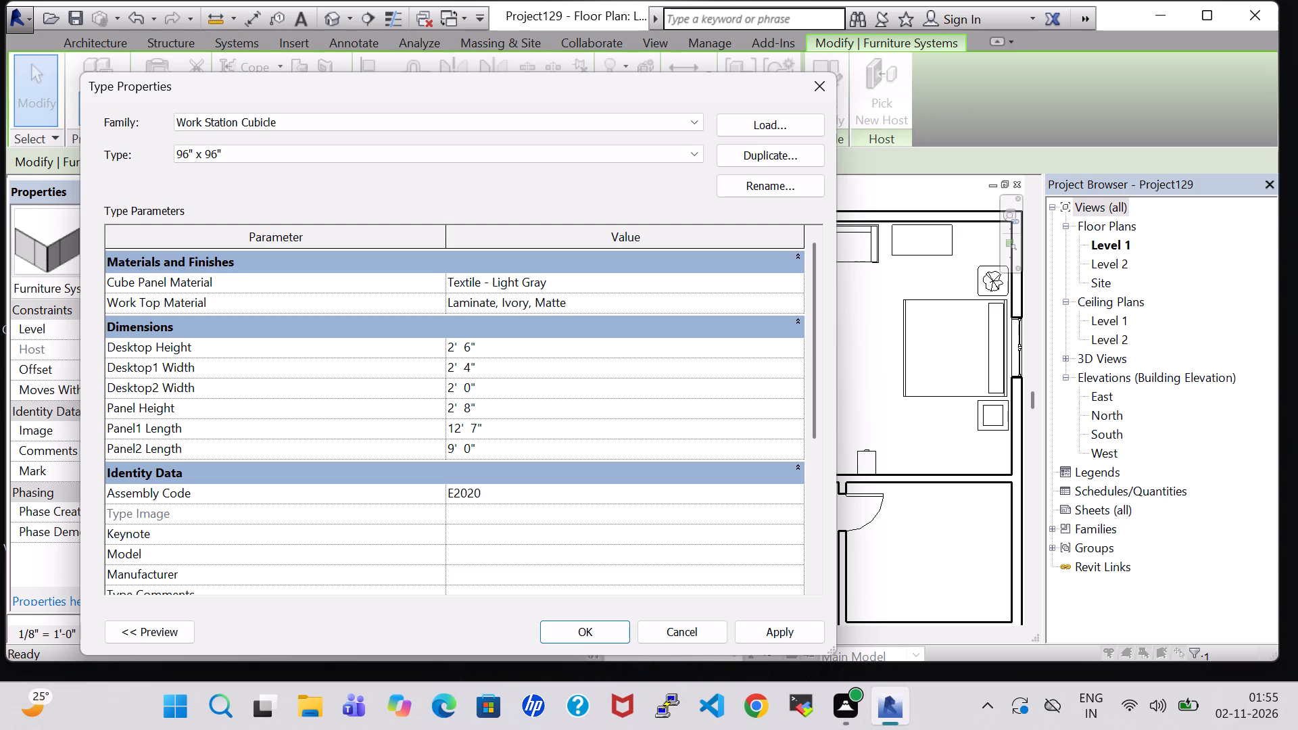
{"action": "key", "text": "Down"}
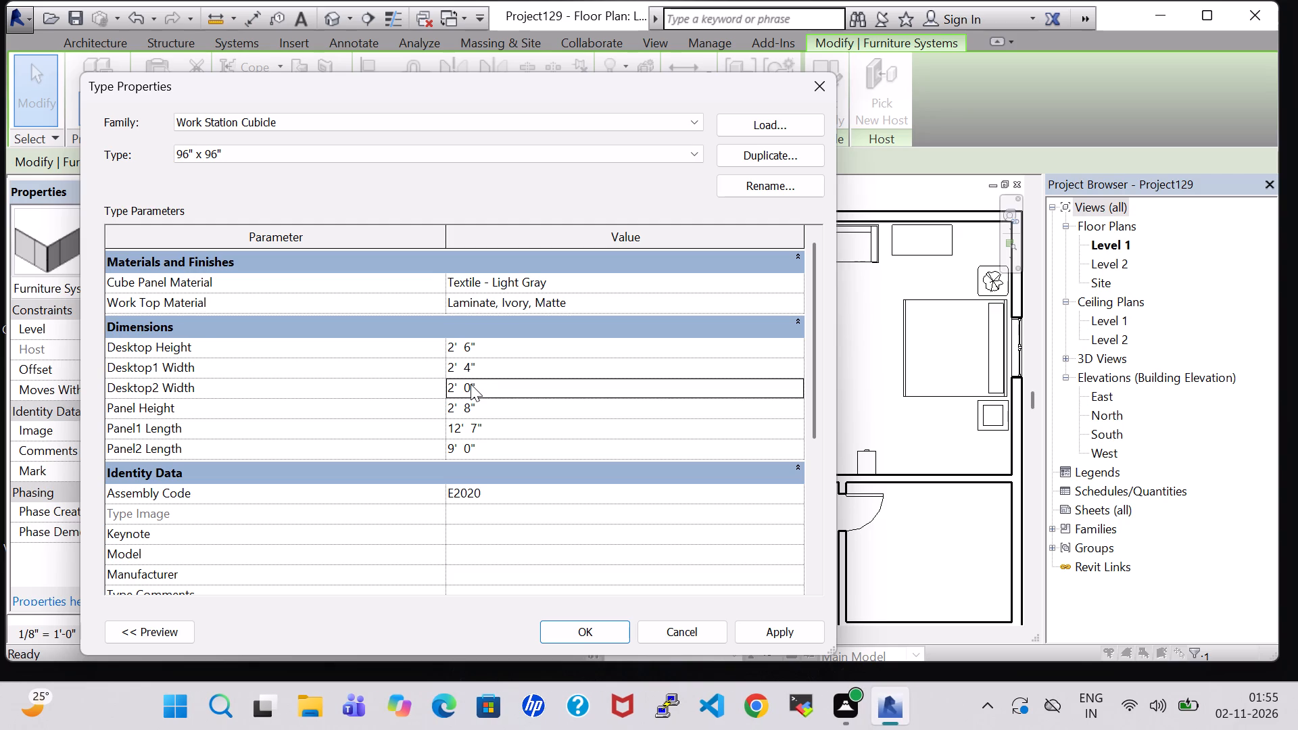
{"action": "left_click", "coordinate": [471, 384]}
{"action": "key", "text": "BackSpace"}
{"action": "key", "text": "4"}
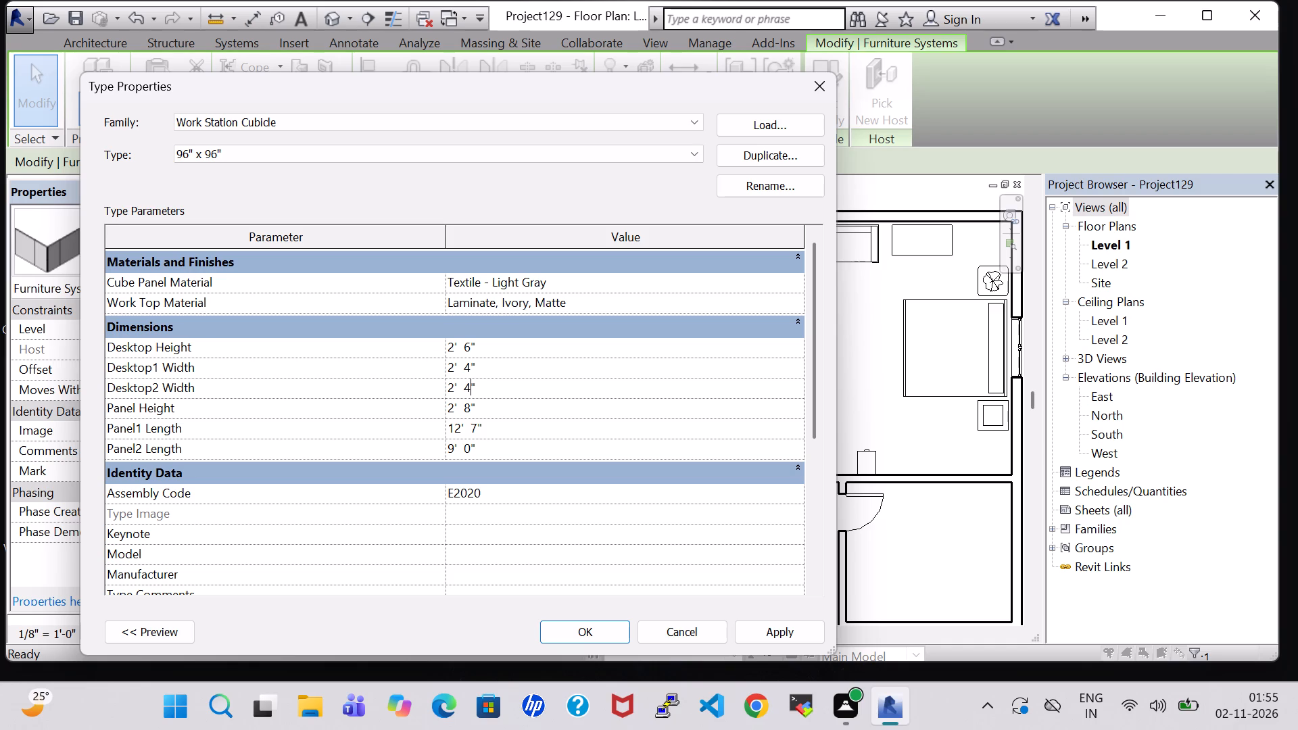
{"action": "left_click", "coordinate": [590, 623]}
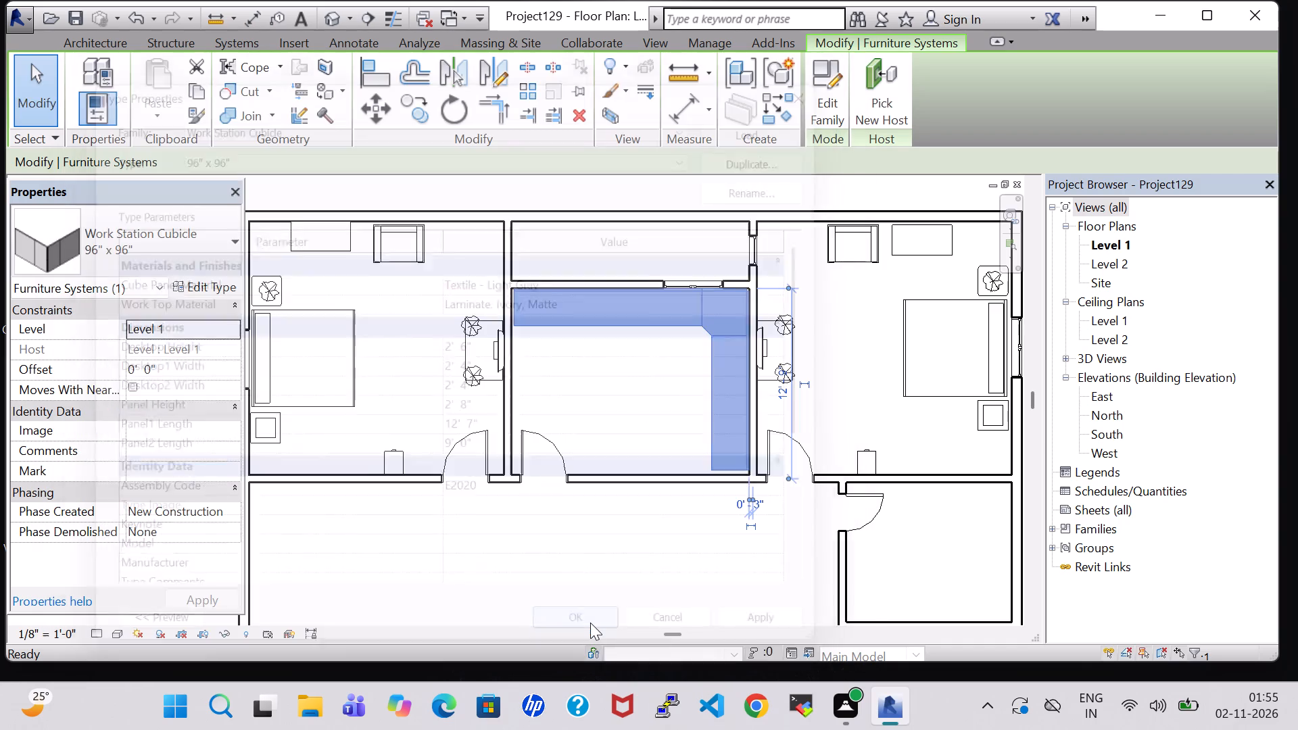
{"action": "left_click", "coordinate": [634, 560]}
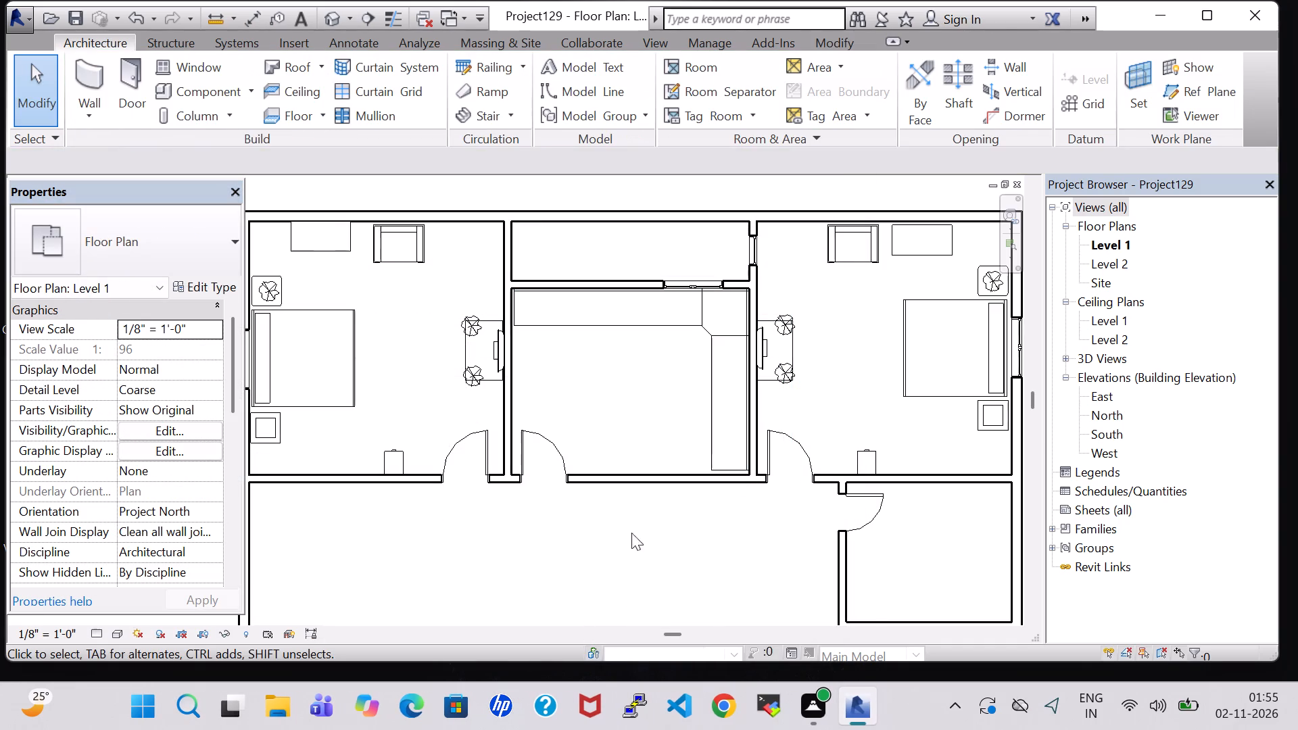
{"action": "scroll", "coordinate": [633, 454], "scroll_direction": "down", "scroll_amount": 1}
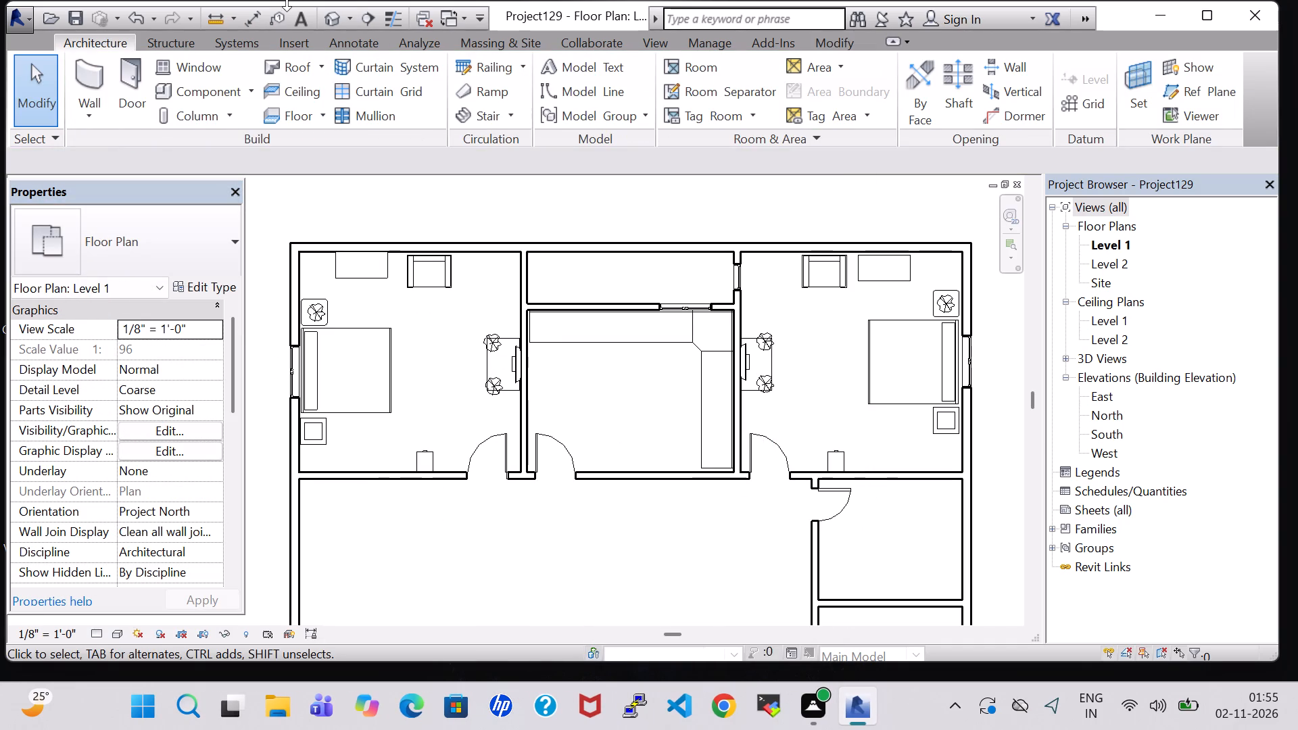
Examine the L-shaped work station counter in the room between the northern bedrooms in the 3D view.
{"action": "double_click", "coordinate": [338, 17]}
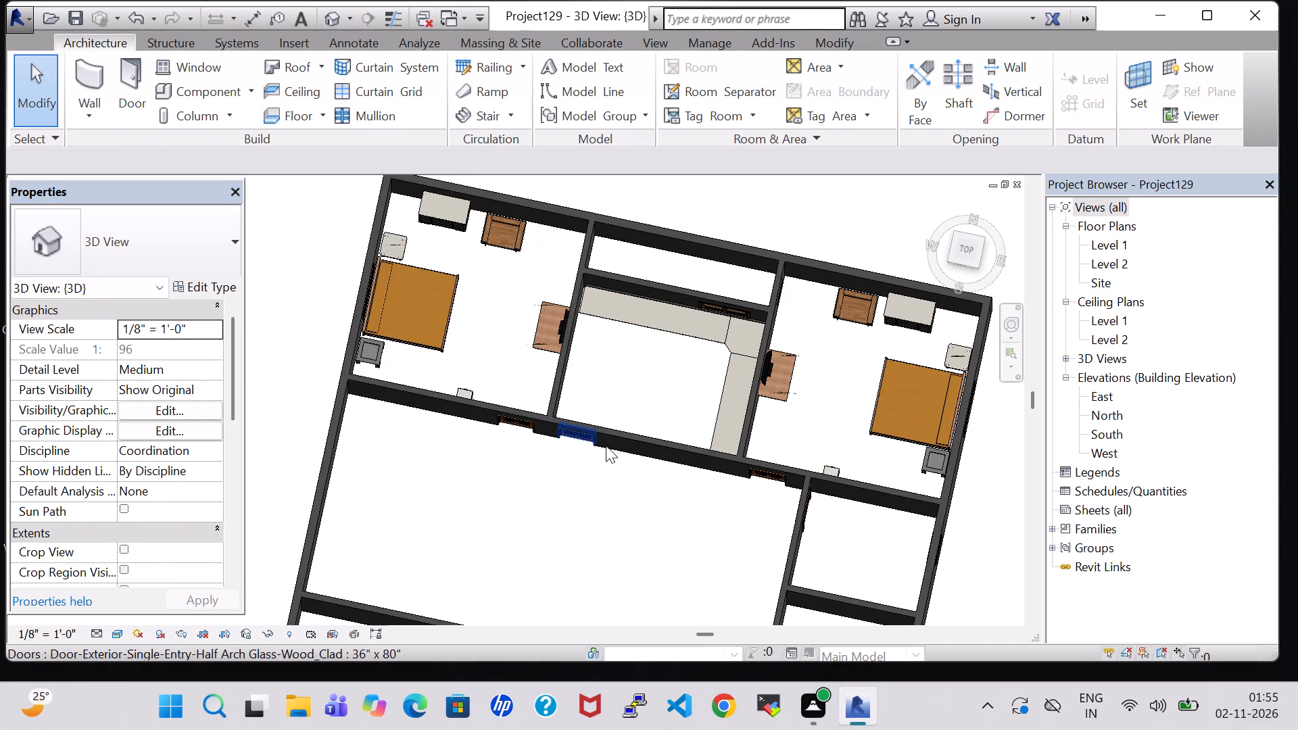
{"action": "middle_click", "coordinate": [607, 443], "text": "shift"}
{"action": "middle_click_drag", "start_coordinate": [607, 443], "coordinate": [607, 422], "text": "shift"}
{"action": "middle_click", "coordinate": [607, 399], "text": "shift"}
{"action": "scroll", "coordinate": [534, 370], "scroll_direction": "up", "scroll_amount": 5}
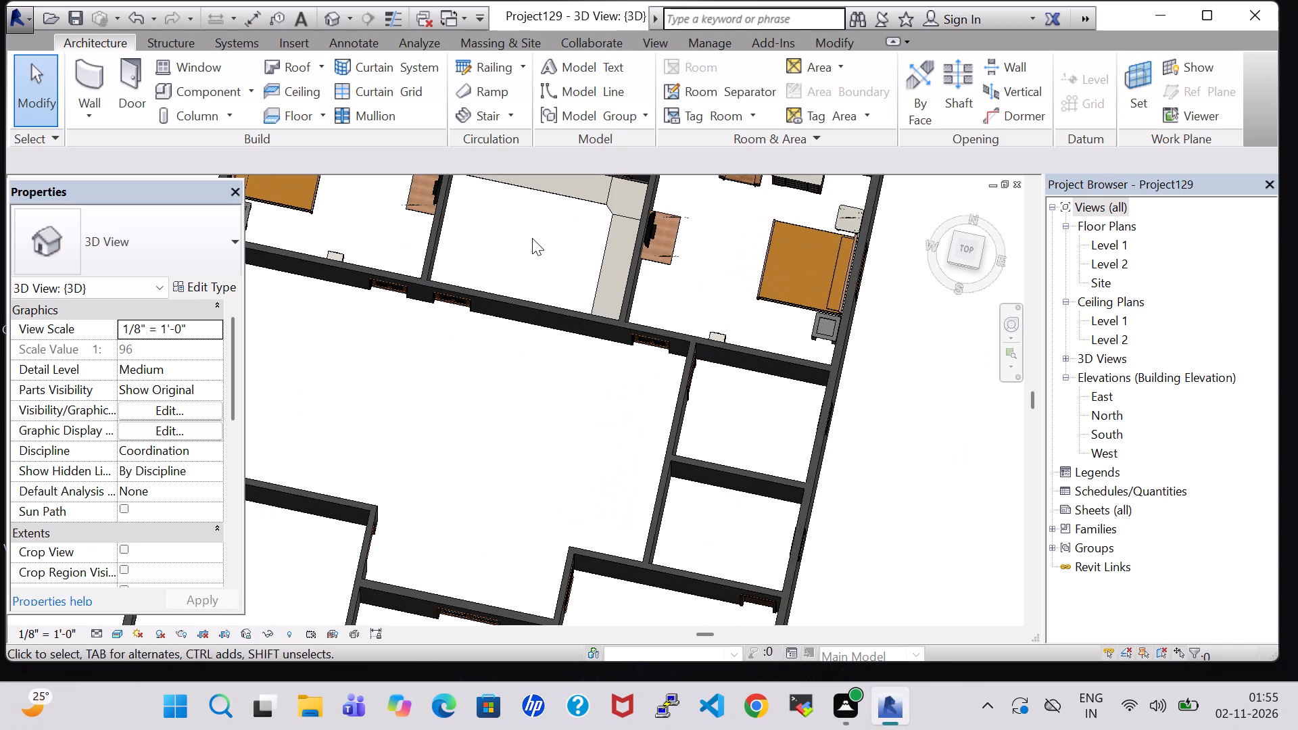
{"action": "middle_click_drag", "start_coordinate": [529, 282], "coordinate": [527, 270], "text": "shift"}
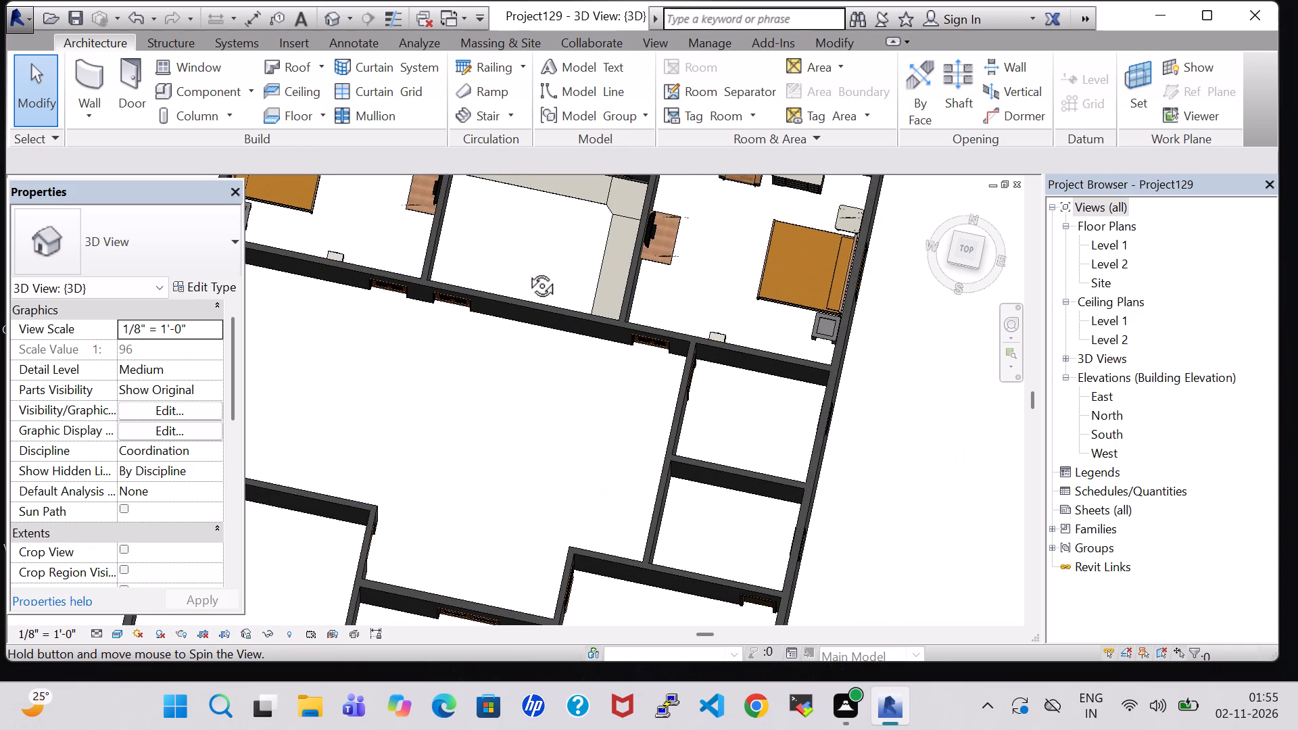
{"action": "middle_click_drag", "start_coordinate": [527, 270], "coordinate": [523, 195], "text": "shift"}
{"action": "scroll", "coordinate": [523, 215], "scroll_direction": "up", "scroll_amount": 4}
{"action": "middle_click_drag", "start_coordinate": [532, 221], "coordinate": [548, 290], "text": "shift"}
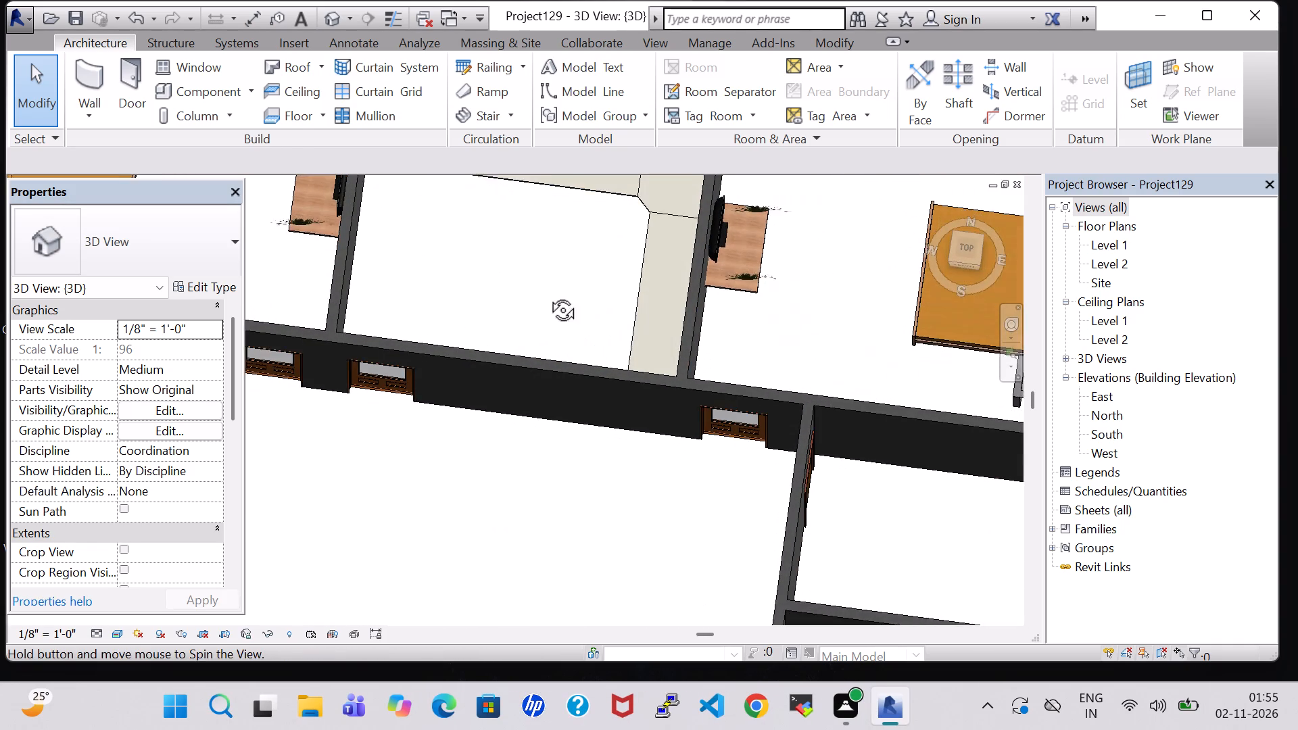
{"action": "middle_click", "coordinate": [523, 274], "text": "shift"}
{"action": "middle_click", "coordinate": [524, 274], "text": "shift"}
{"action": "middle_click_drag", "start_coordinate": [537, 298], "coordinate": [537, 328], "text": "shift"}
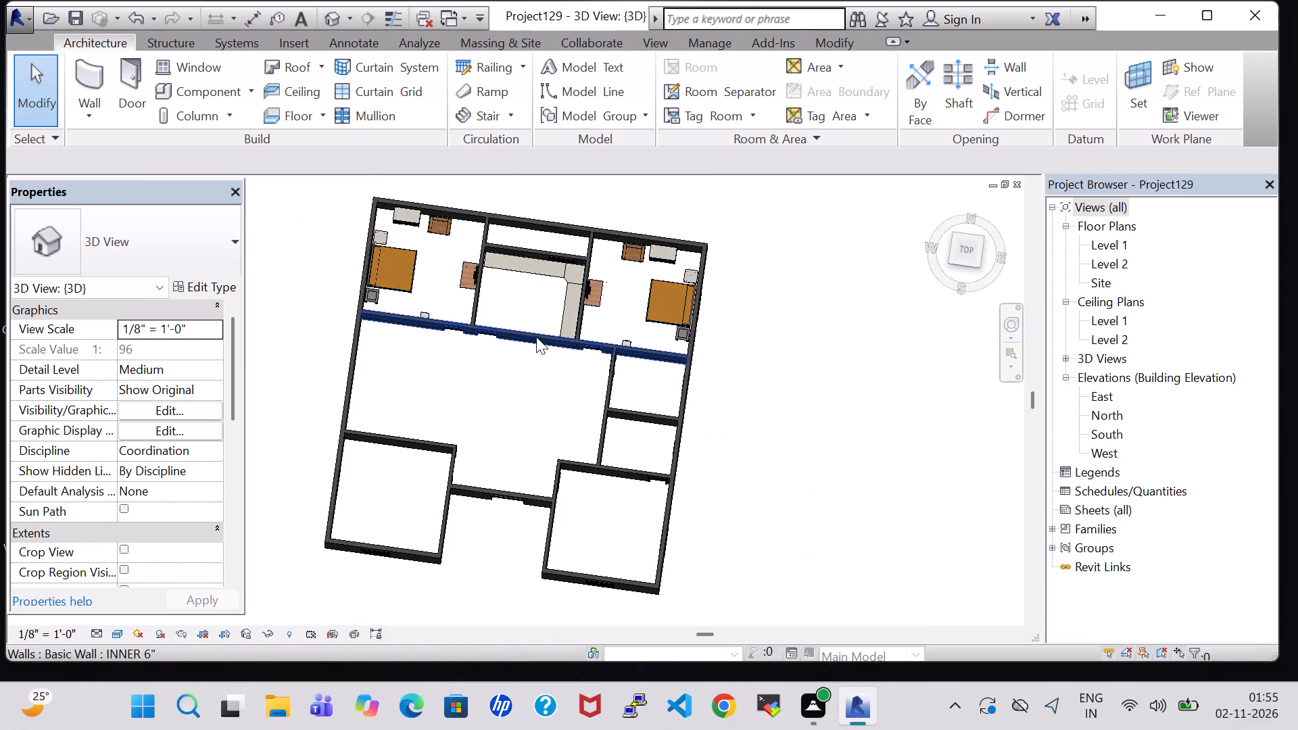
{"action": "middle_click_drag", "start_coordinate": [537, 302], "coordinate": [538, 356], "text": "shift"}
{"action": "scroll", "coordinate": [538, 356], "scroll_direction": "up", "scroll_amount": 6}
{"action": "middle_click_drag", "start_coordinate": [550, 281], "coordinate": [554, 309]}
{"action": "scroll", "coordinate": [542, 270], "scroll_direction": "up", "scroll_amount": 1}
{"action": "middle_click_drag", "start_coordinate": [567, 278], "coordinate": [601, 369]}
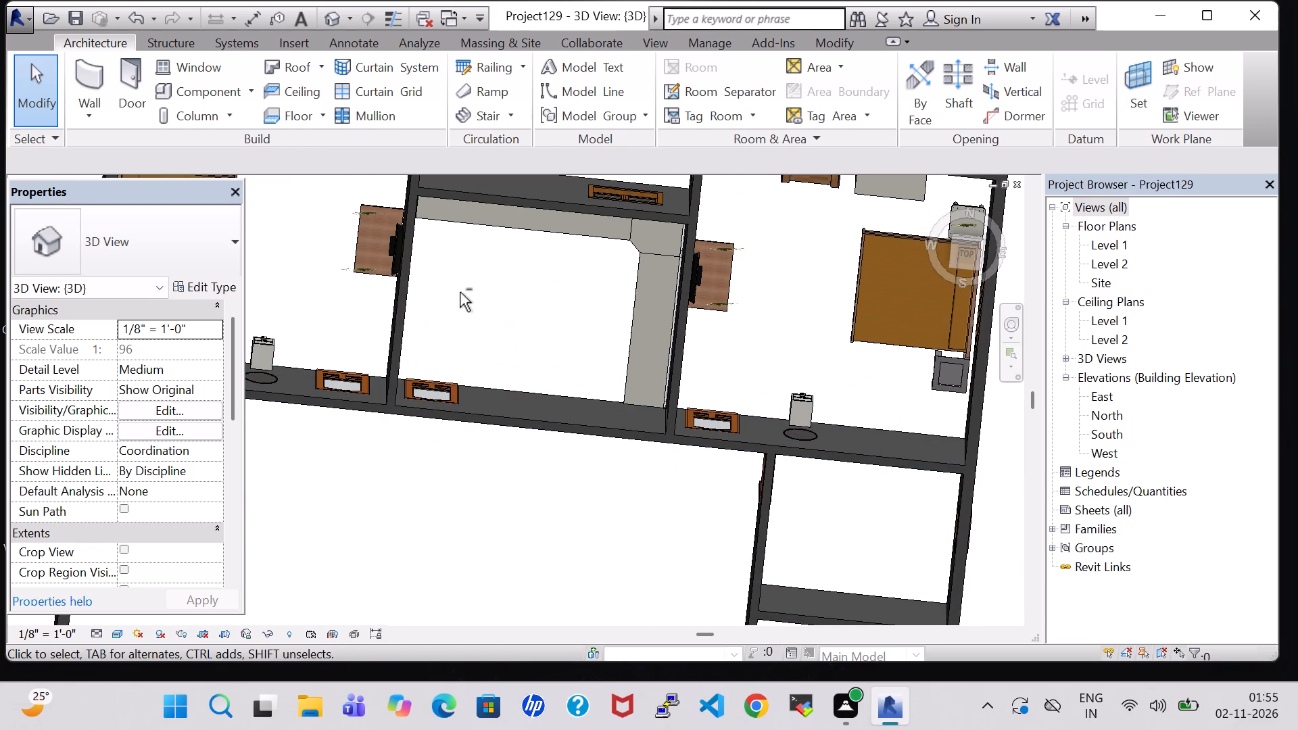
{"action": "middle_click_drag", "start_coordinate": [458, 263], "coordinate": [423, 234]}
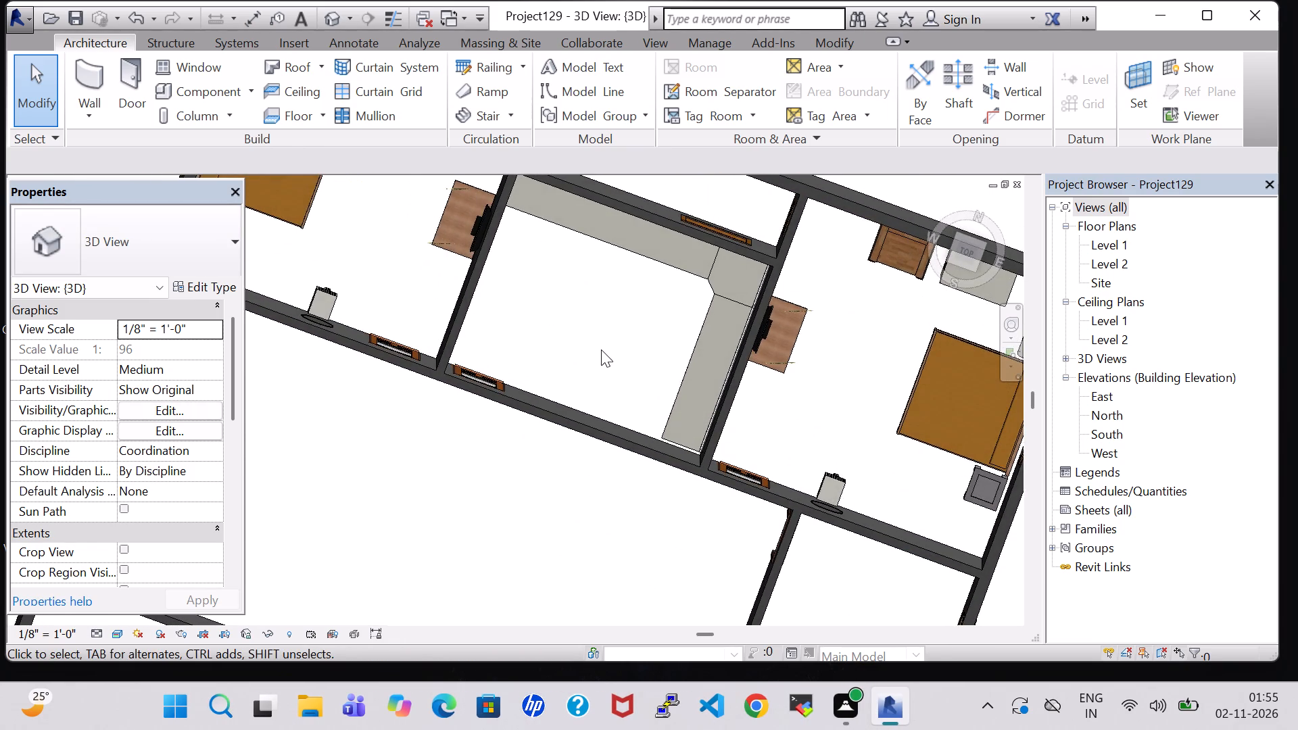
{"action": "middle_click_drag", "start_coordinate": [600, 351], "coordinate": [623, 503]}
{"action": "middle_click_drag", "start_coordinate": [621, 498], "coordinate": [583, 406]}
{"action": "scroll", "coordinate": [604, 446], "scroll_direction": "up", "scroll_amount": 4}
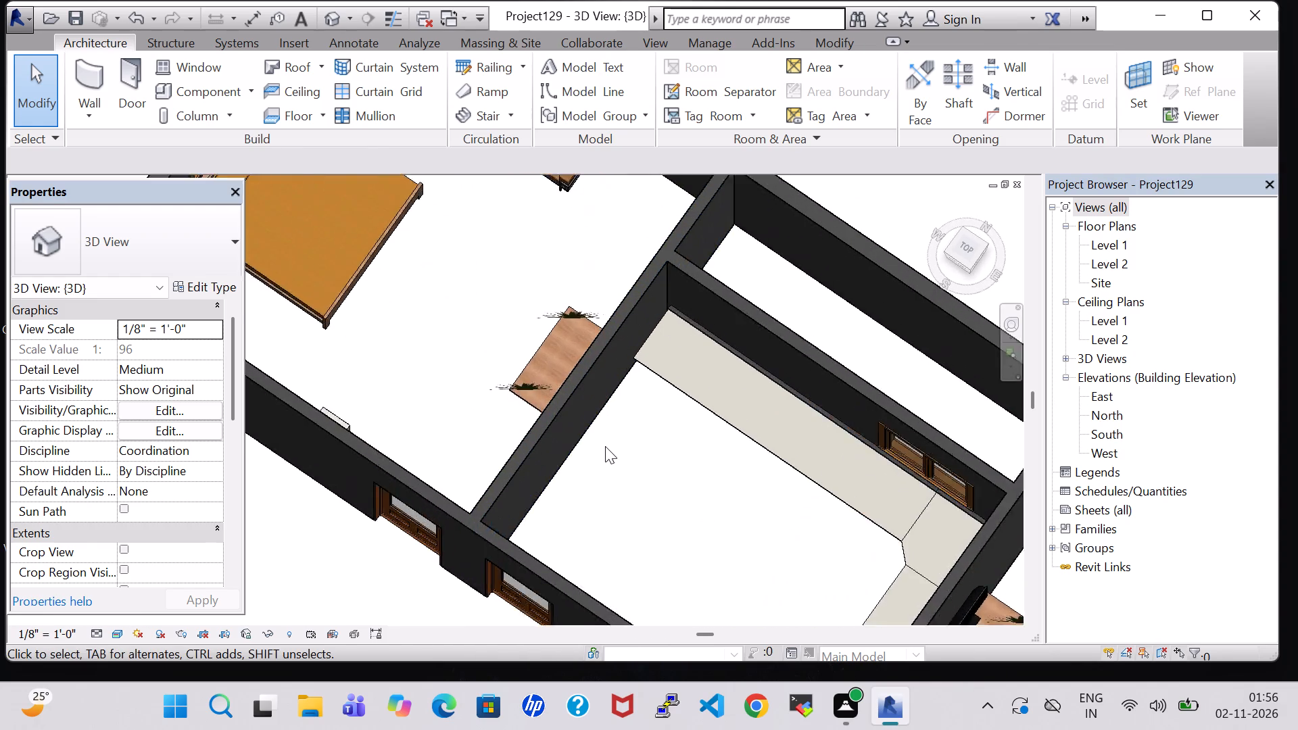
{"action": "scroll", "coordinate": [605, 446], "scroll_direction": "up", "scroll_amount": 3}
Back in the Level 1 floor plan, set the Panel1 Length of the middle room's Work Station Cubicle type to 12' 5".
{"action": "double_click", "coordinate": [1106, 242]}
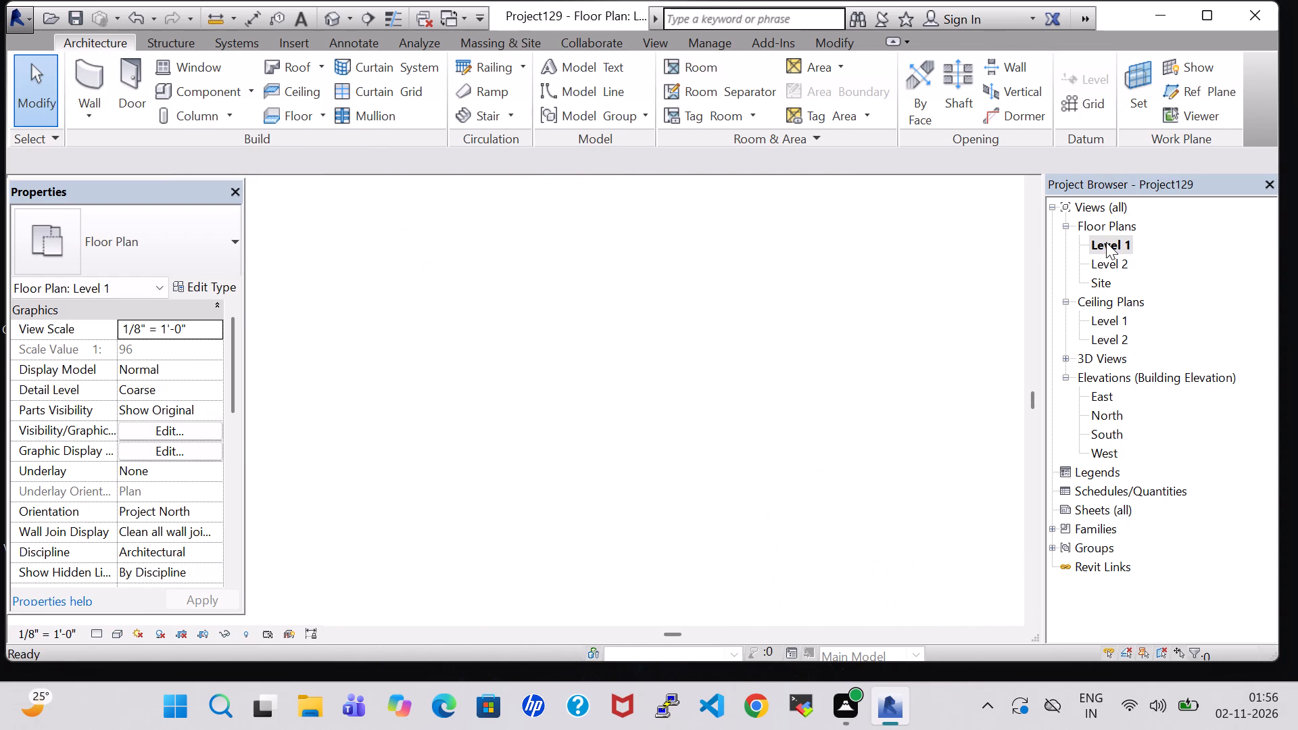
{"action": "left_click", "coordinate": [612, 342]}
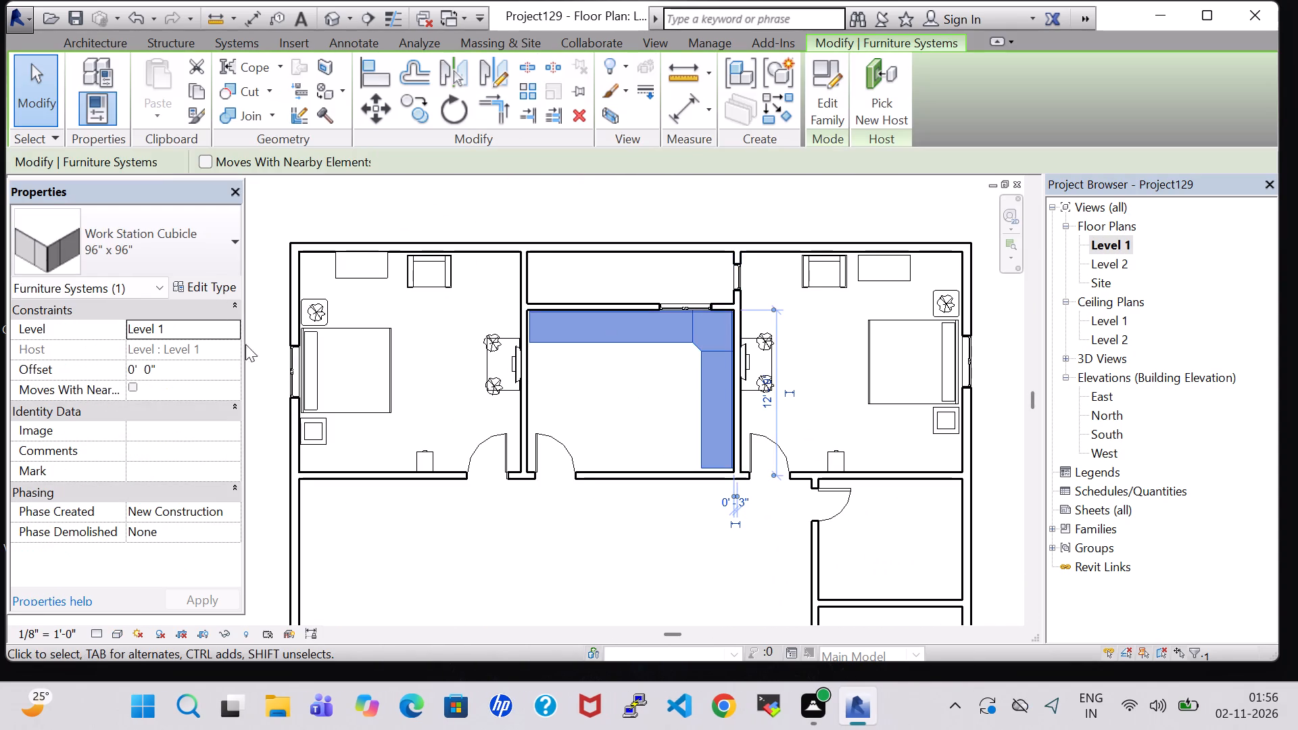
{"action": "left_click", "coordinate": [226, 287]}
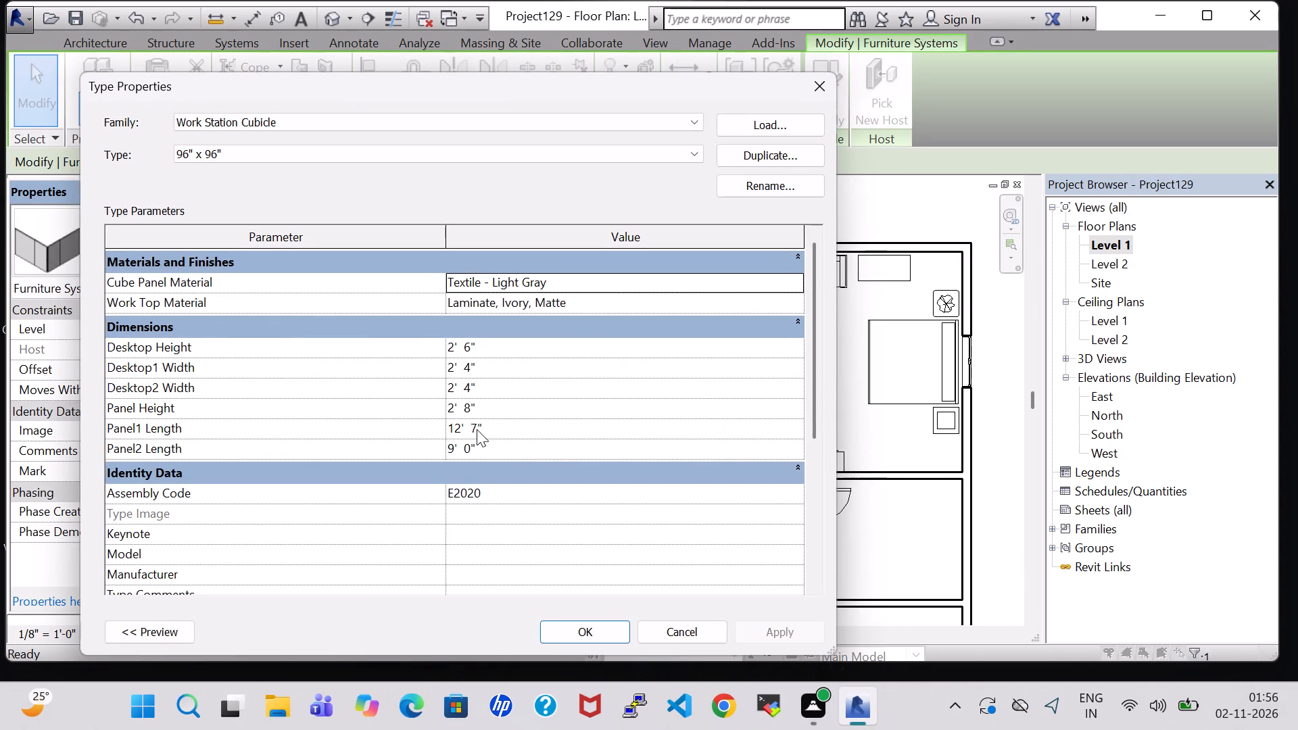
{"action": "left_click", "coordinate": [477, 429]}
{"action": "left_click", "coordinate": [477, 429]}
{"action": "key", "text": "BackSpace"}
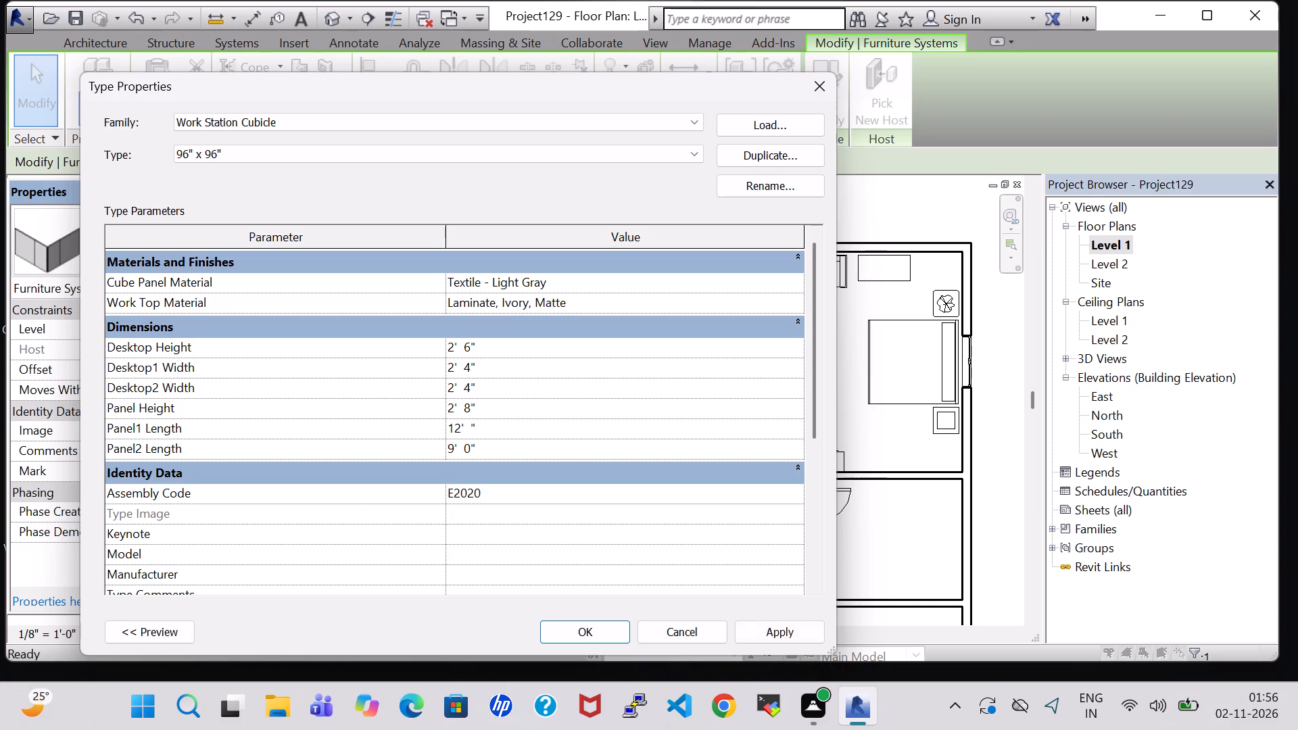
{"action": "key", "text": "5"}
{"action": "left_click", "coordinate": [583, 637]}
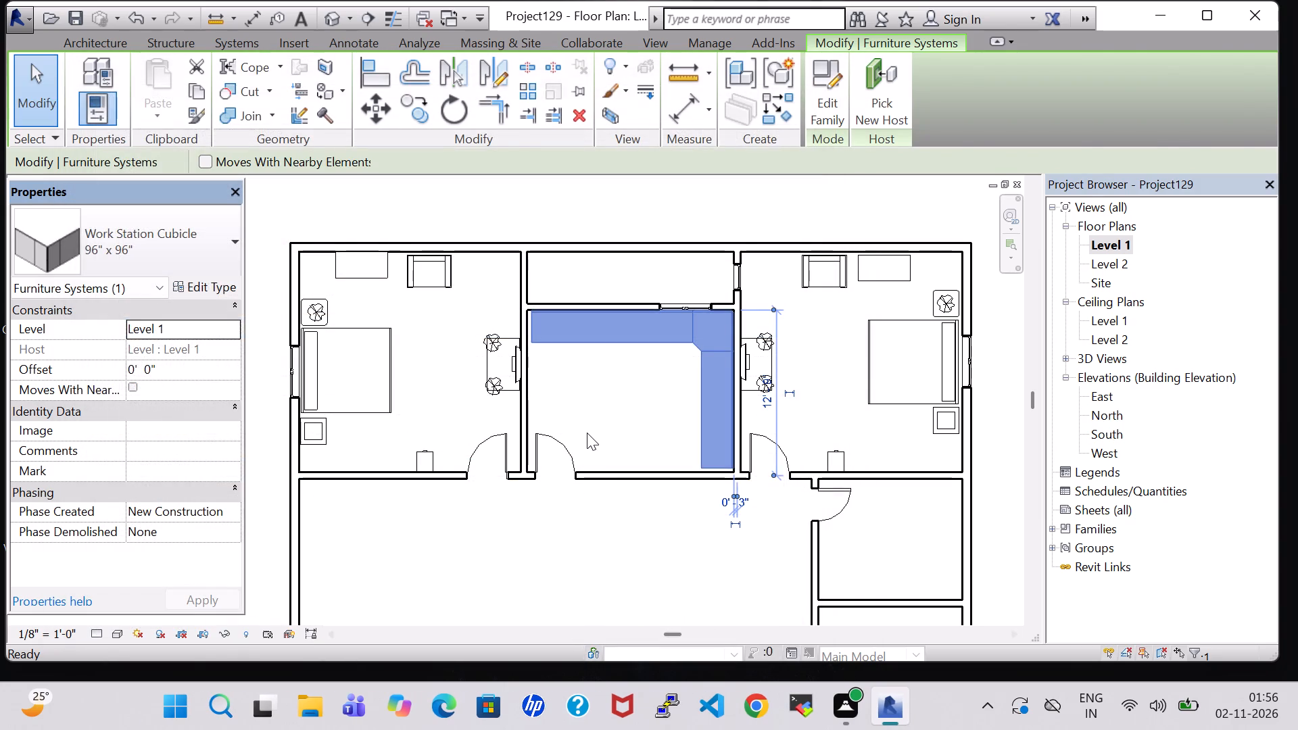
{"action": "left_click", "coordinate": [587, 433]}
Review the type dimensions of the middle room's Work Station Cubicle without editing them.
{"action": "left_click", "coordinate": [692, 433]}
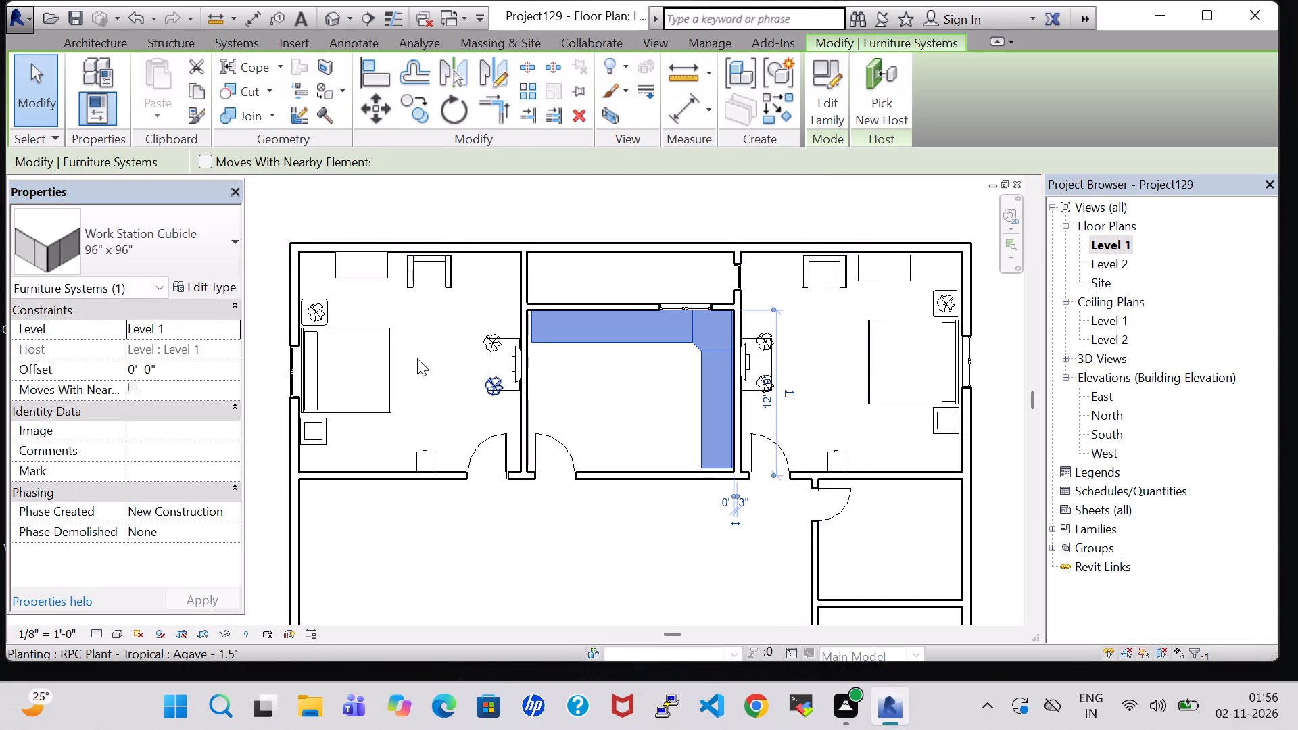
{"action": "left_click", "coordinate": [210, 289]}
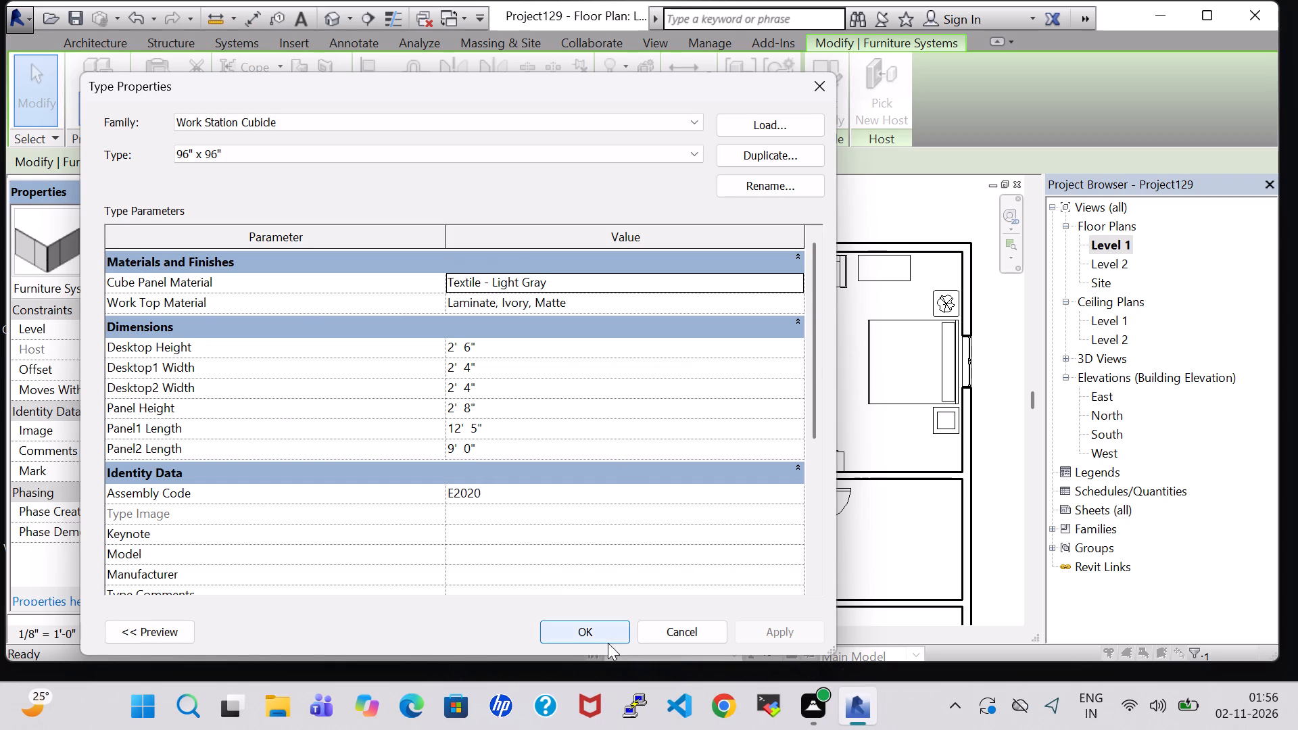
{"action": "left_click", "coordinate": [591, 625]}
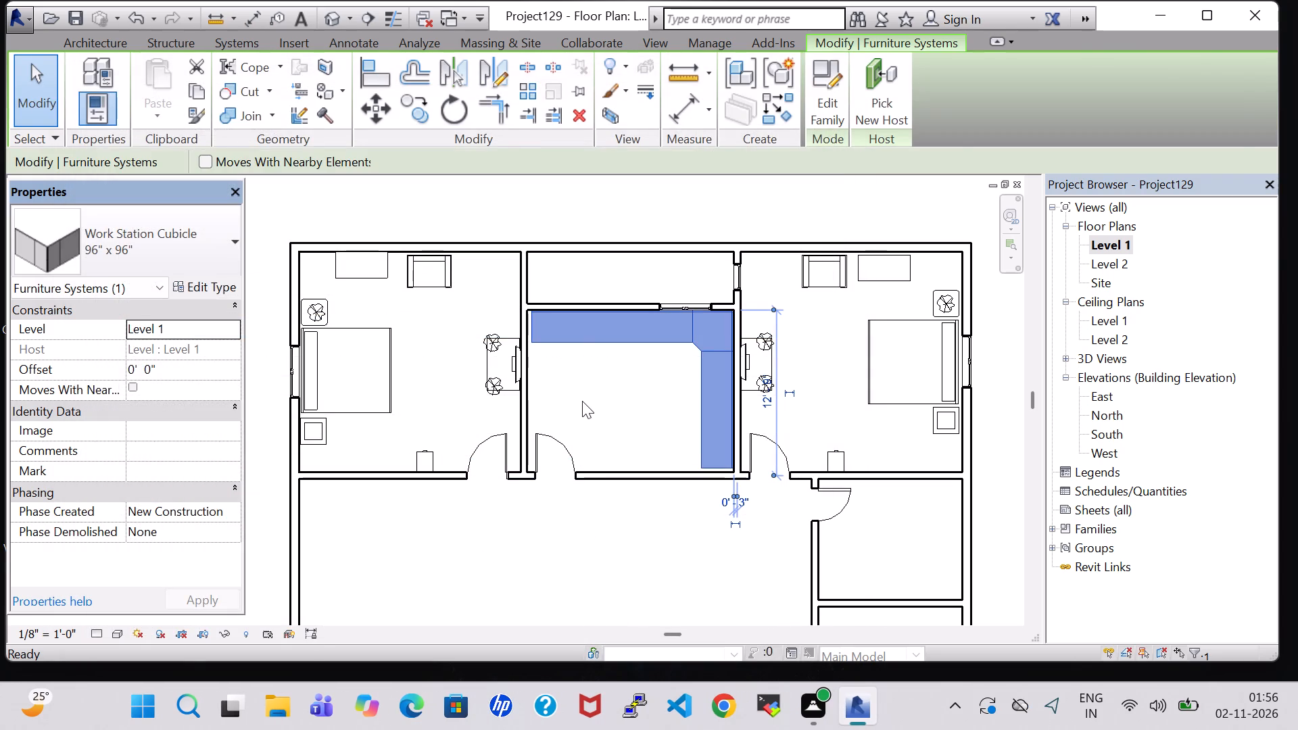
{"action": "left_click", "coordinate": [582, 389]}
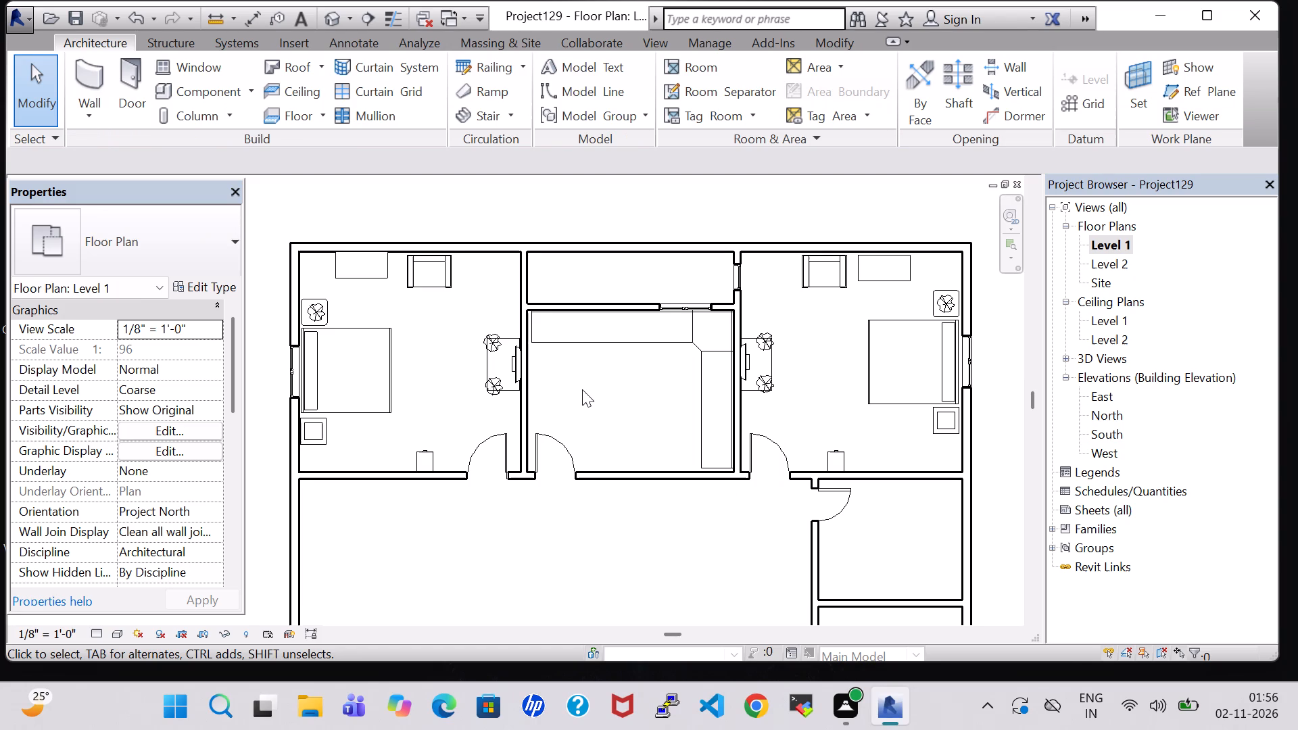
{"action": "left_click", "coordinate": [701, 394]}
{"action": "left_click", "coordinate": [187, 291]}
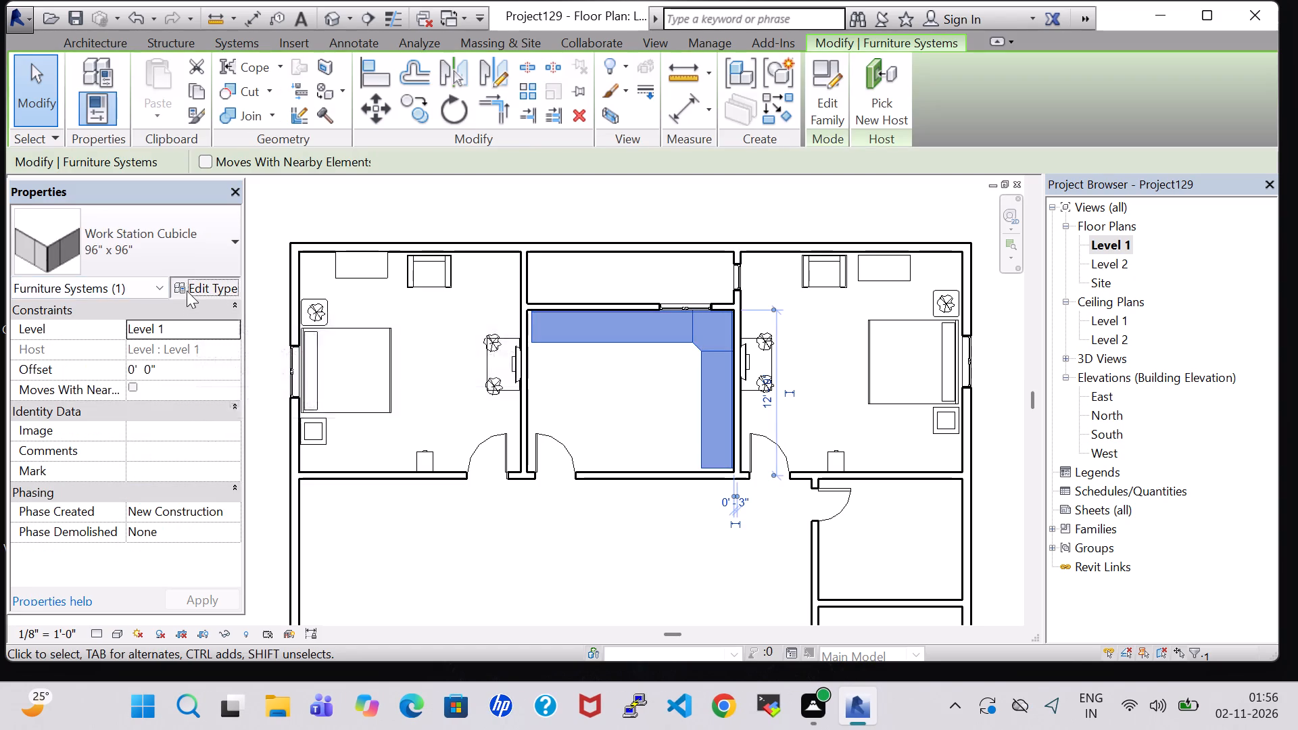
{"action": "left_click", "coordinate": [806, 89]}
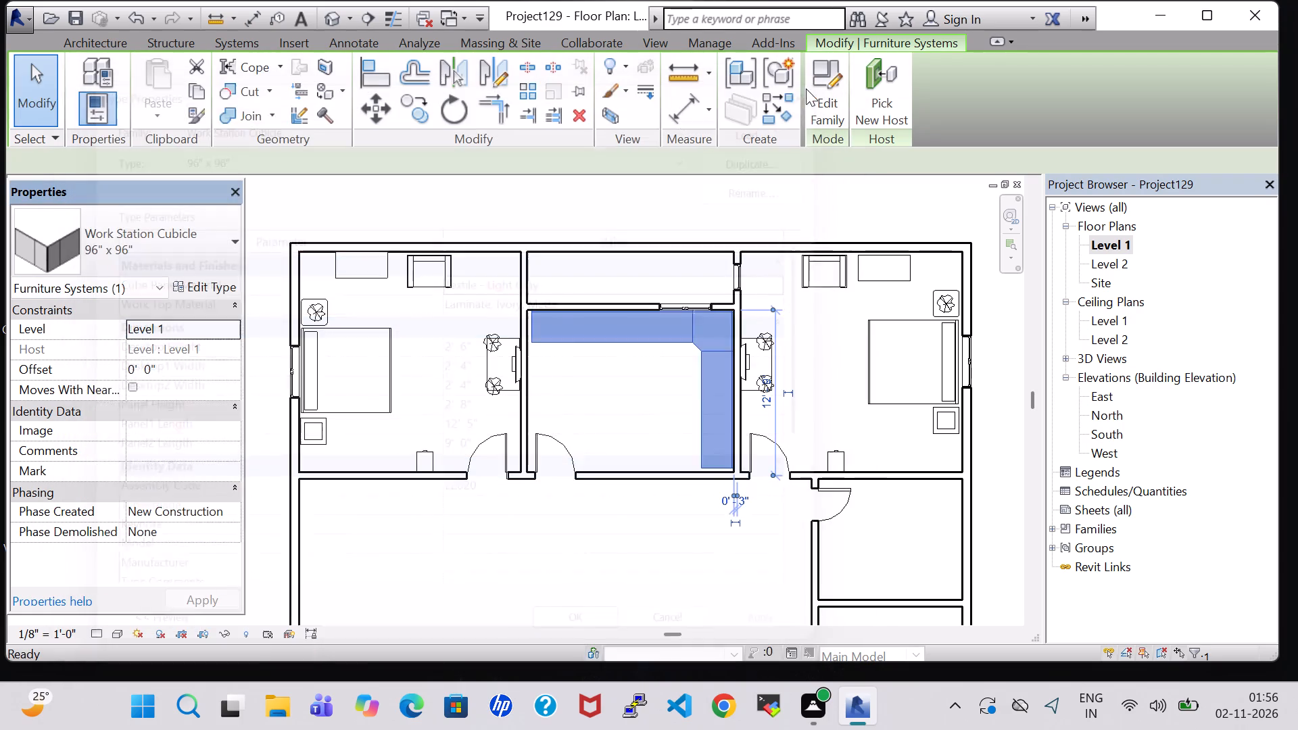
Load the Cook Top-4 Unit family from the Domestic folder of the Specialty Equipment library for placement.
{"action": "left_click", "coordinate": [109, 36]}
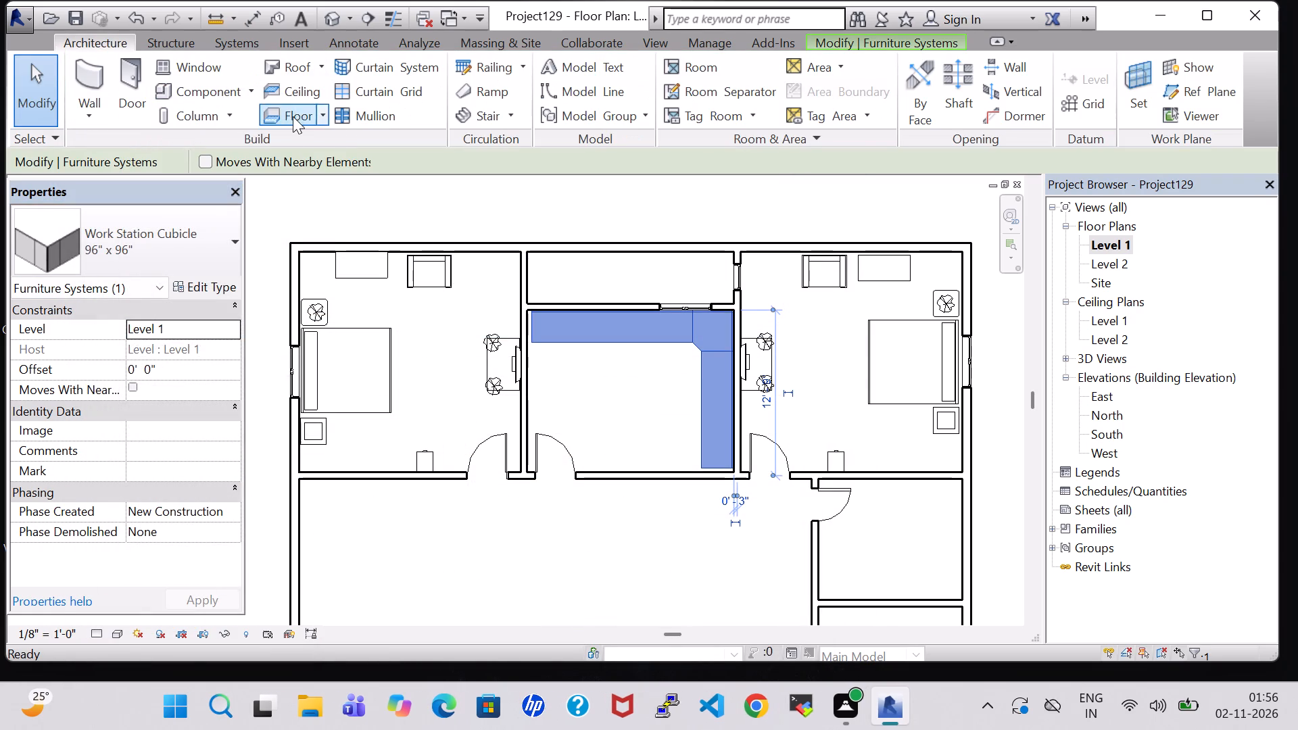
{"action": "left_click", "coordinate": [200, 91]}
{"action": "left_click", "coordinate": [809, 115]}
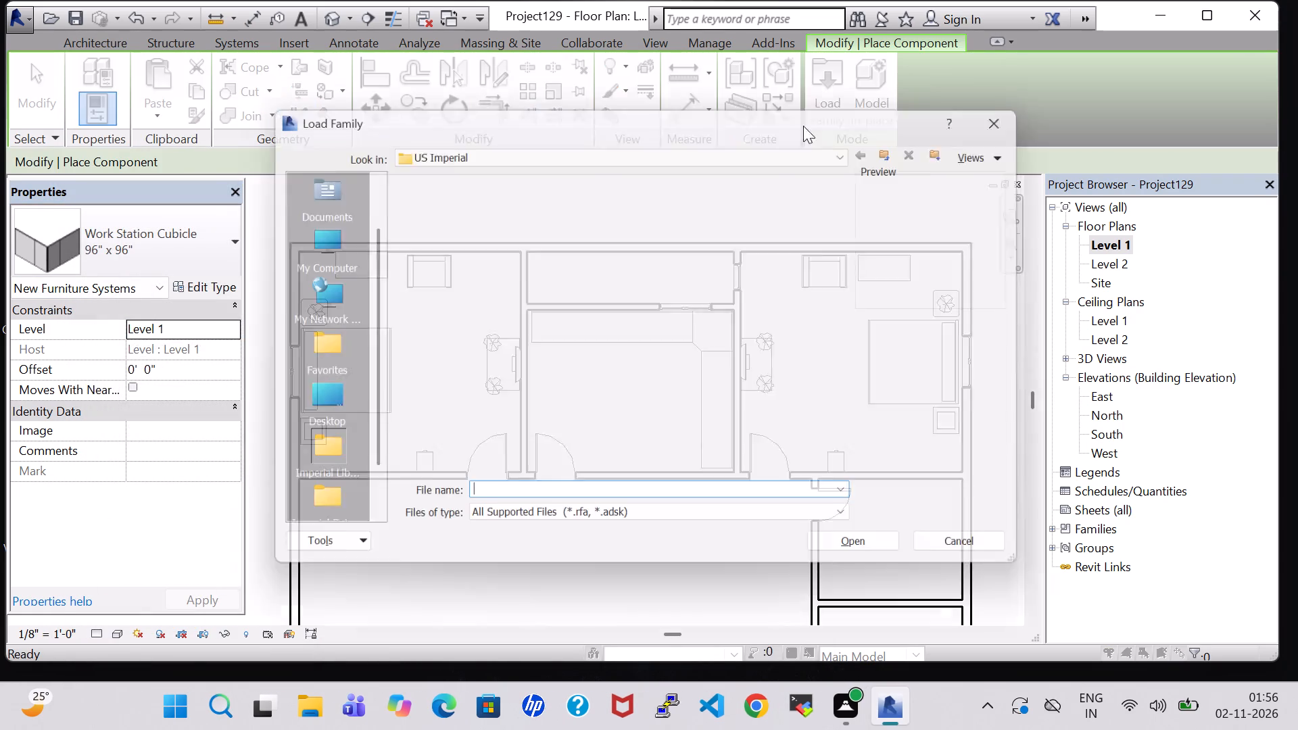
{"action": "left_click", "coordinate": [485, 351]}
{"action": "key", "text": "s"}
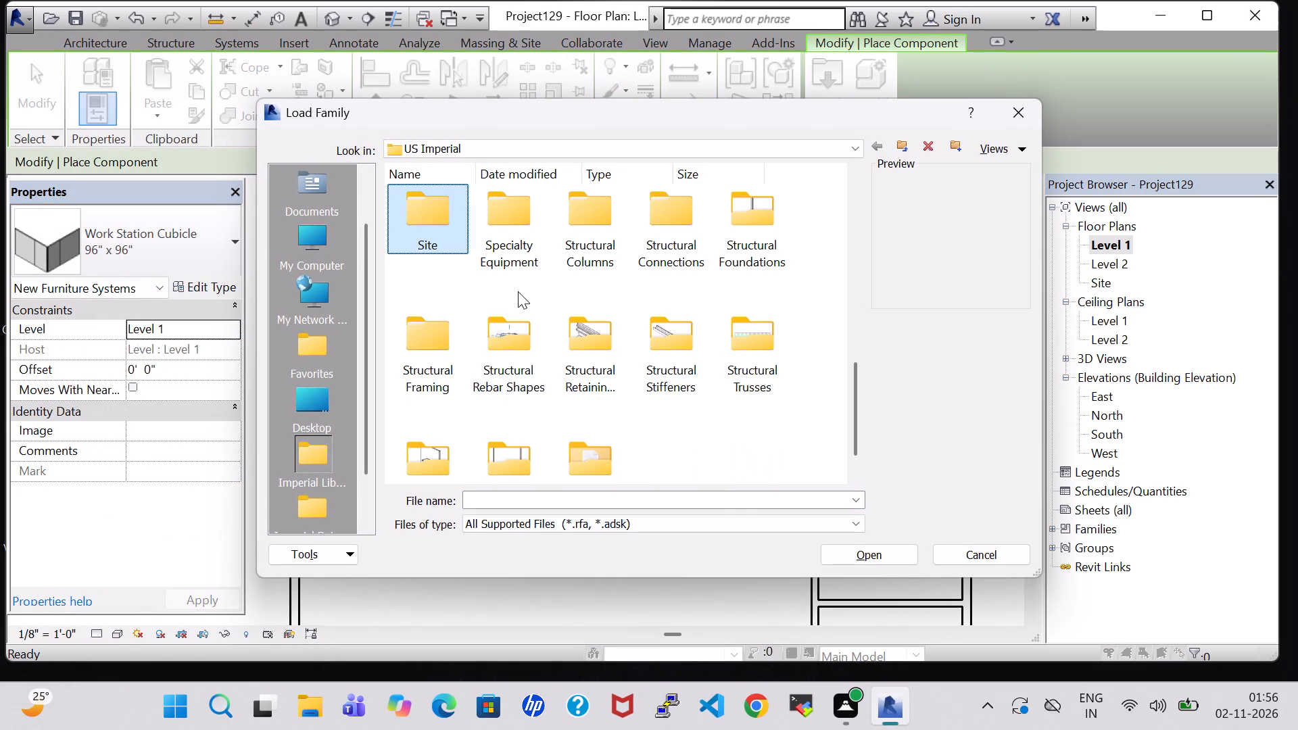
{"action": "double_click", "coordinate": [512, 240]}
{"action": "double_click", "coordinate": [514, 215]}
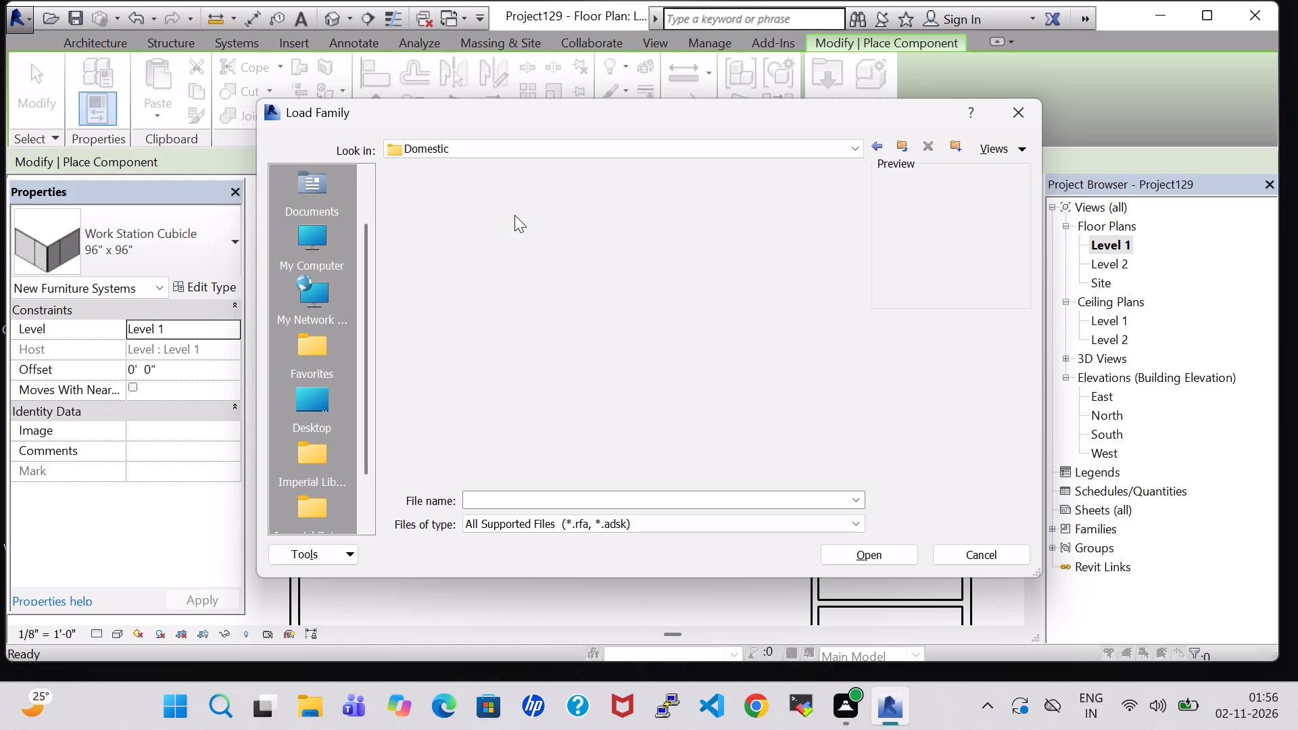
{"action": "left_click", "coordinate": [512, 224]}
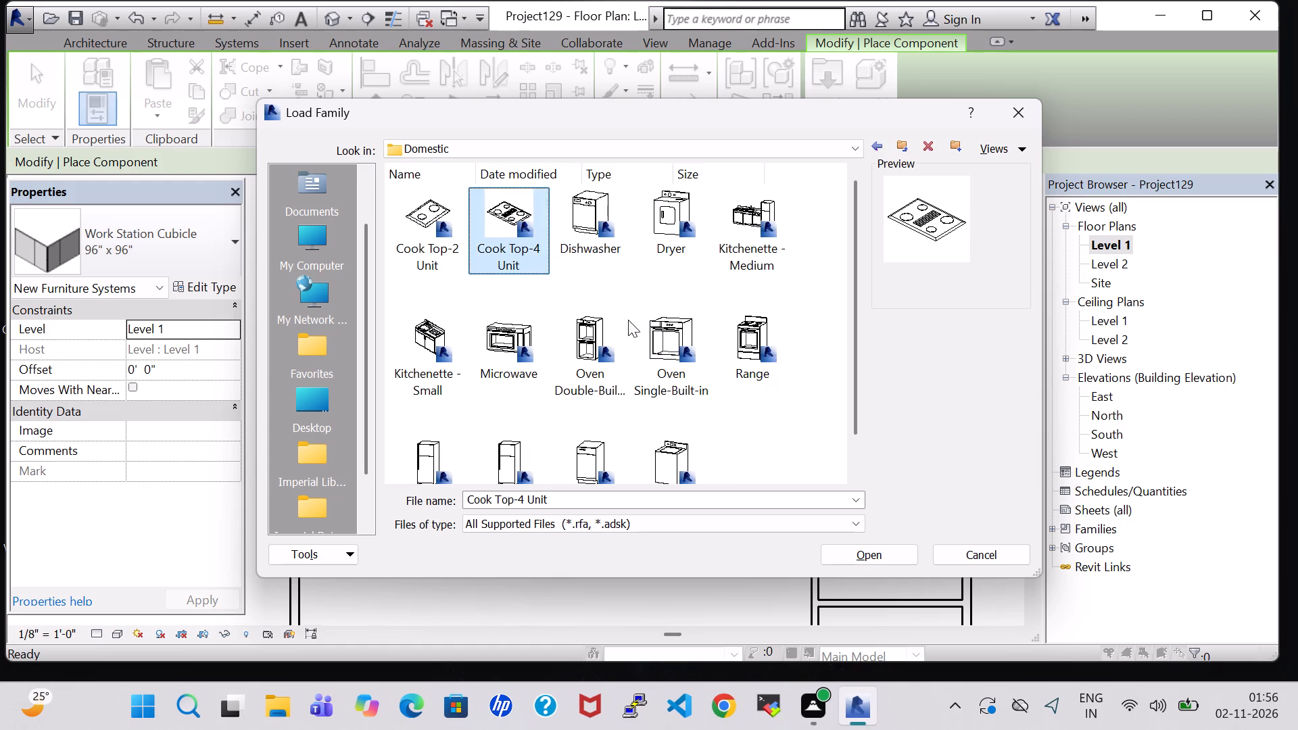
{"action": "left_click", "coordinate": [900, 554]}
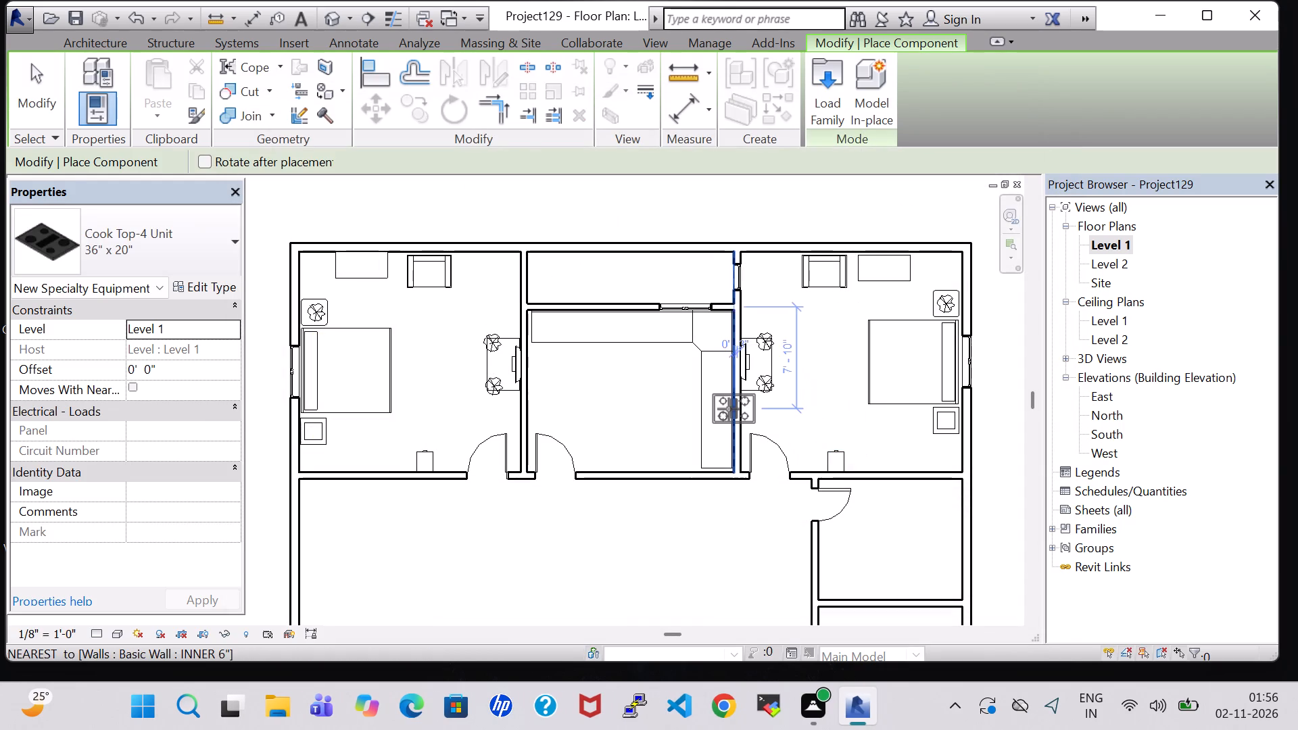
Place the 36" x 20" Cook Top-4 Unit, rotated lengthwise, on the counter run along the middle room's east wall.
{"action": "scroll", "coordinate": [729, 409], "scroll_direction": "up", "scroll_amount": 6}
{"action": "key", "text": "space"}
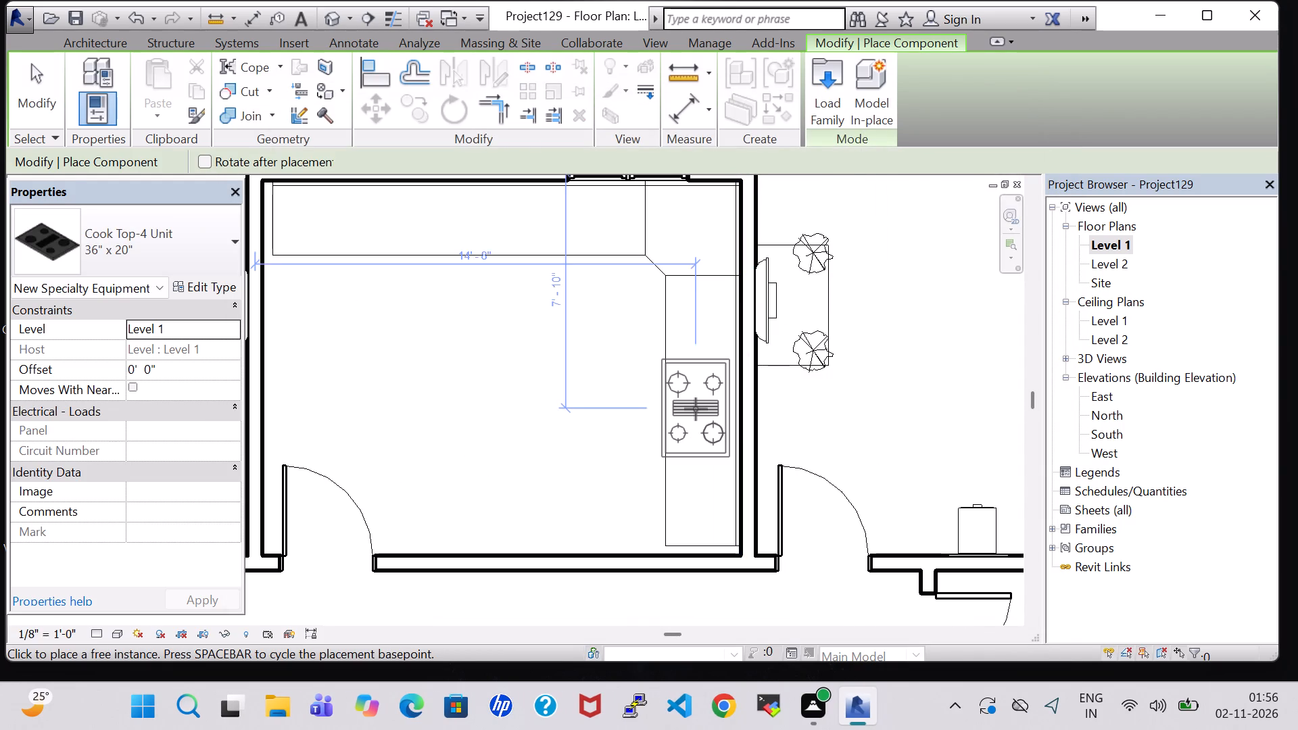
{"action": "scroll", "coordinate": [696, 409], "scroll_direction": "up", "scroll_amount": 6}
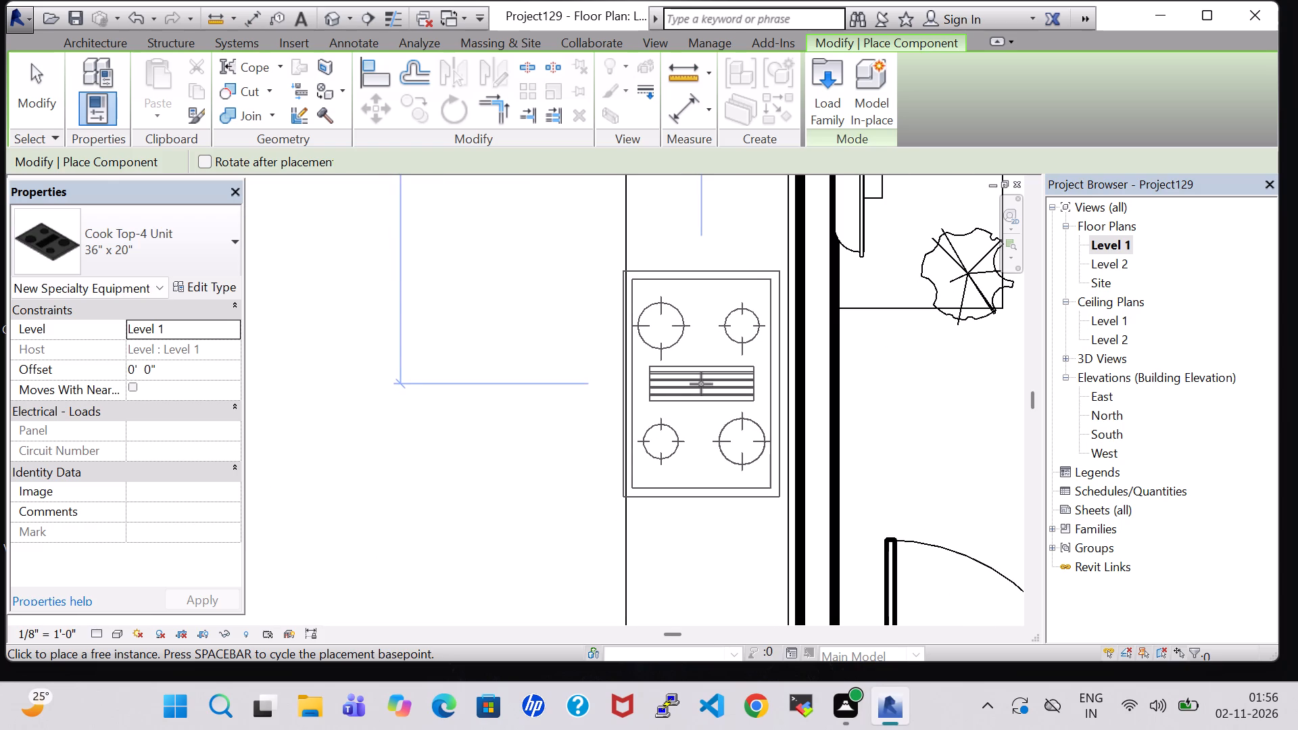
{"action": "left_click", "coordinate": [709, 384]}
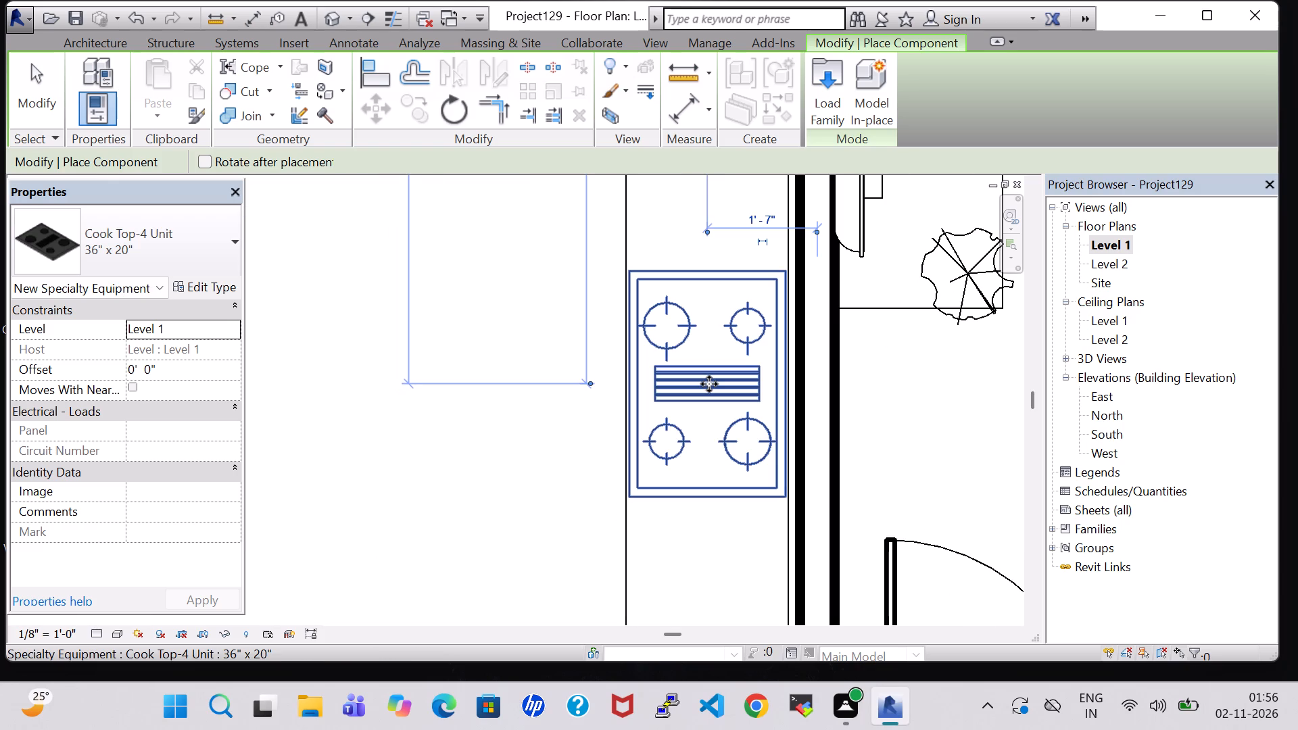
{"action": "key", "text": "Escape"}
{"action": "key", "text": "Escape"}
{"action": "scroll", "coordinate": [709, 384], "scroll_direction": "down", "scroll_amount": 8}
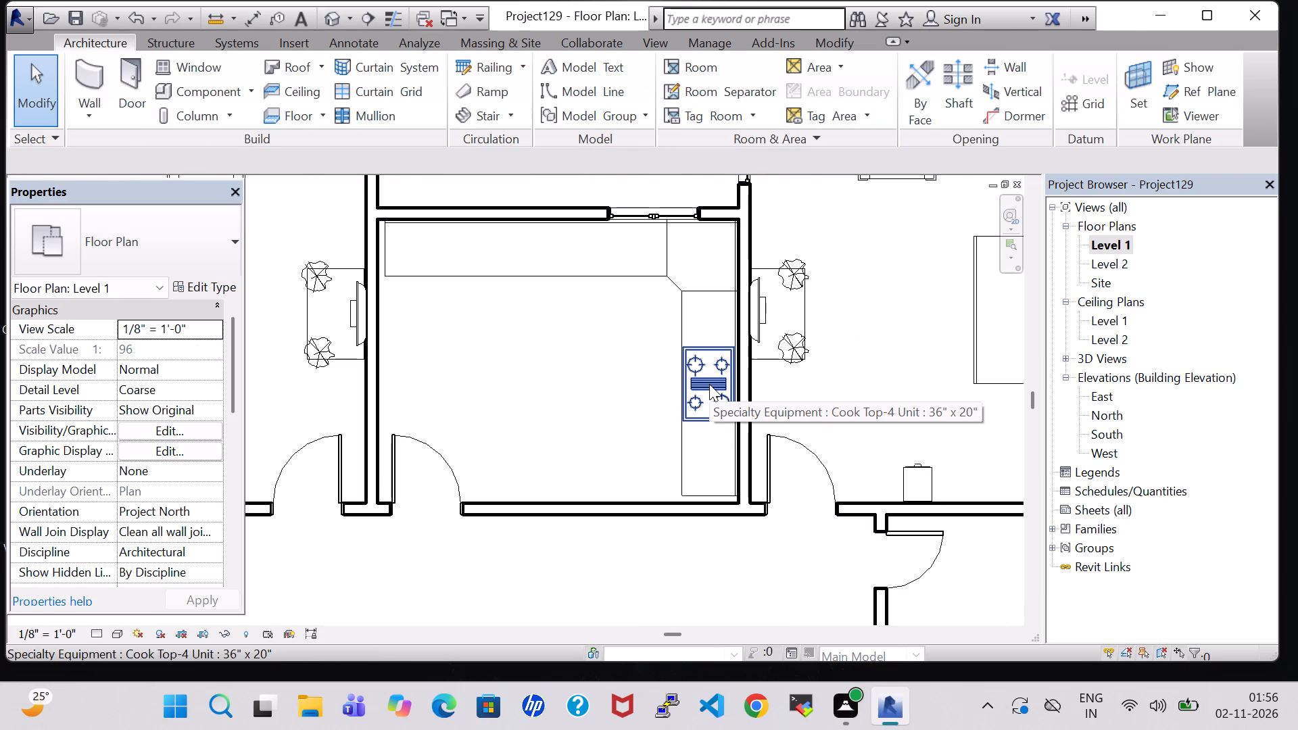
Nudge the cooktop three increments north along the east counter run.
{"action": "key", "text": "Up"}
{"action": "key", "text": "Up"}
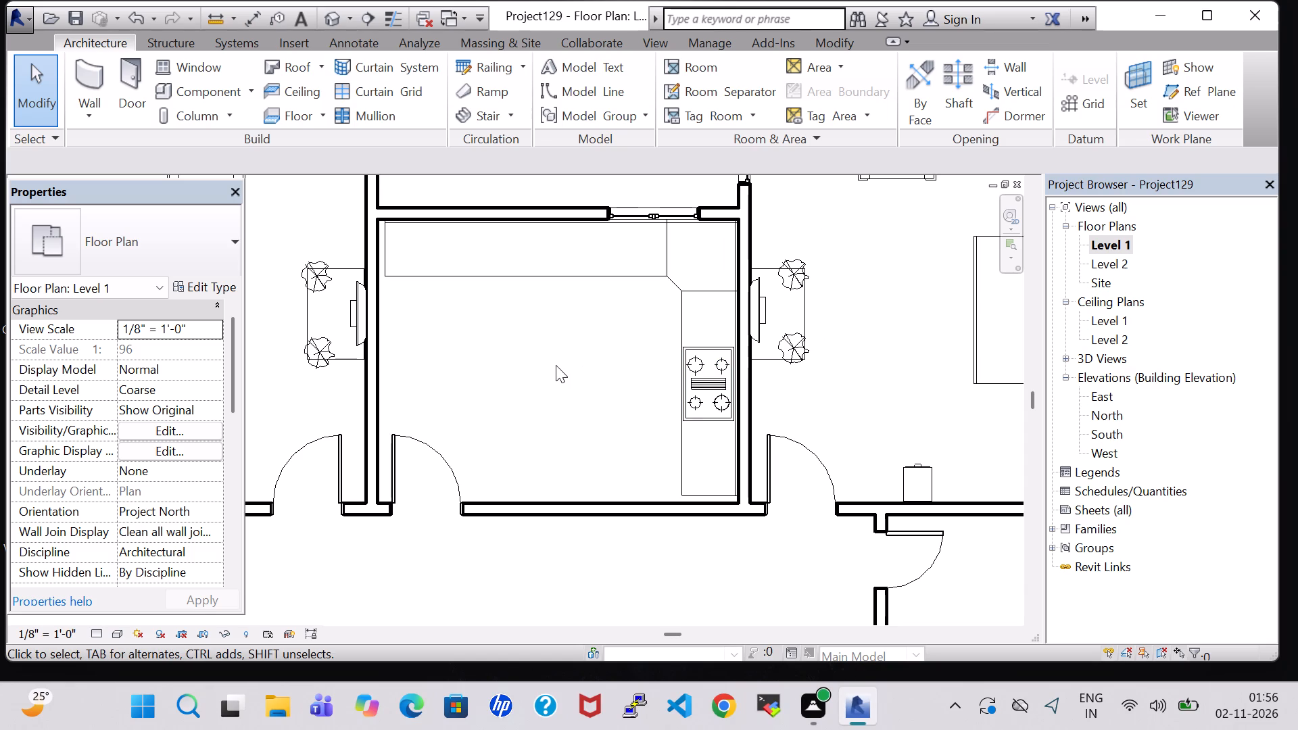
{"action": "left_click", "coordinate": [556, 365]}
{"action": "left_click", "coordinate": [695, 420]}
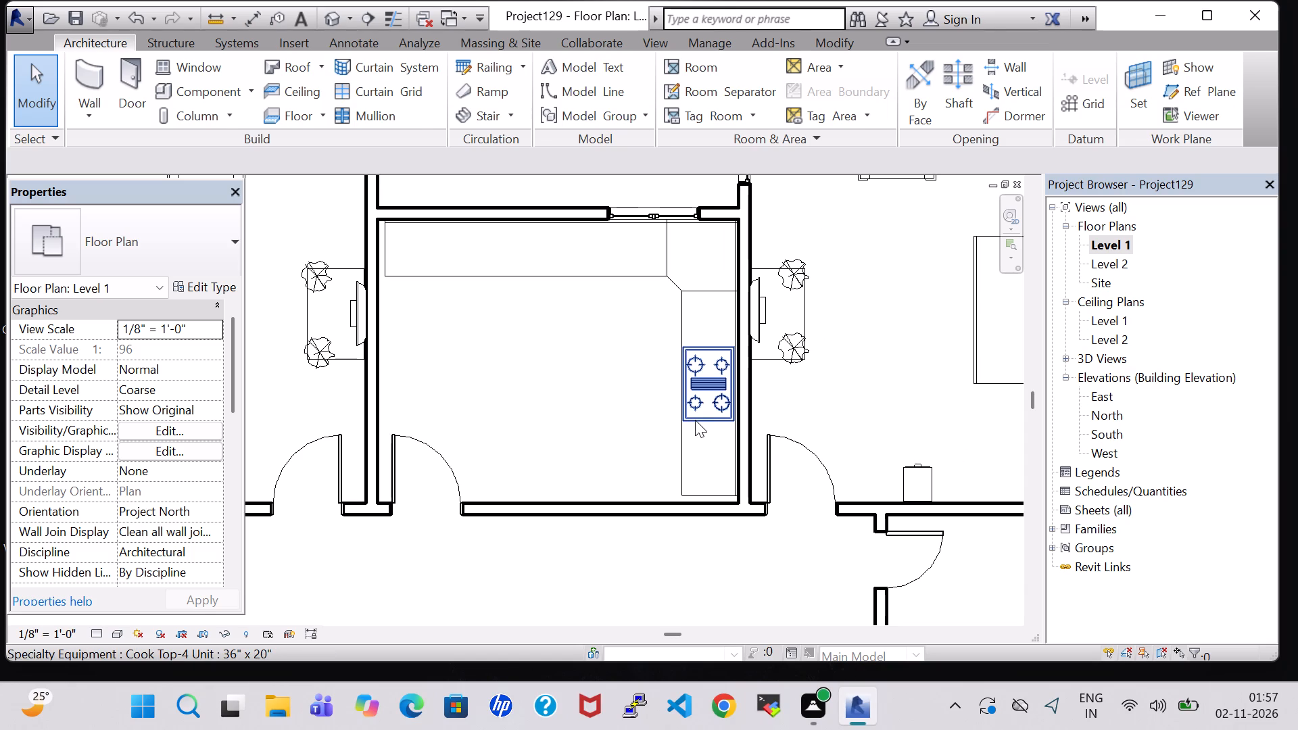
{"action": "key", "text": "Up"}
{"action": "key", "text": "Up"}
{"action": "key", "text": "Up"}
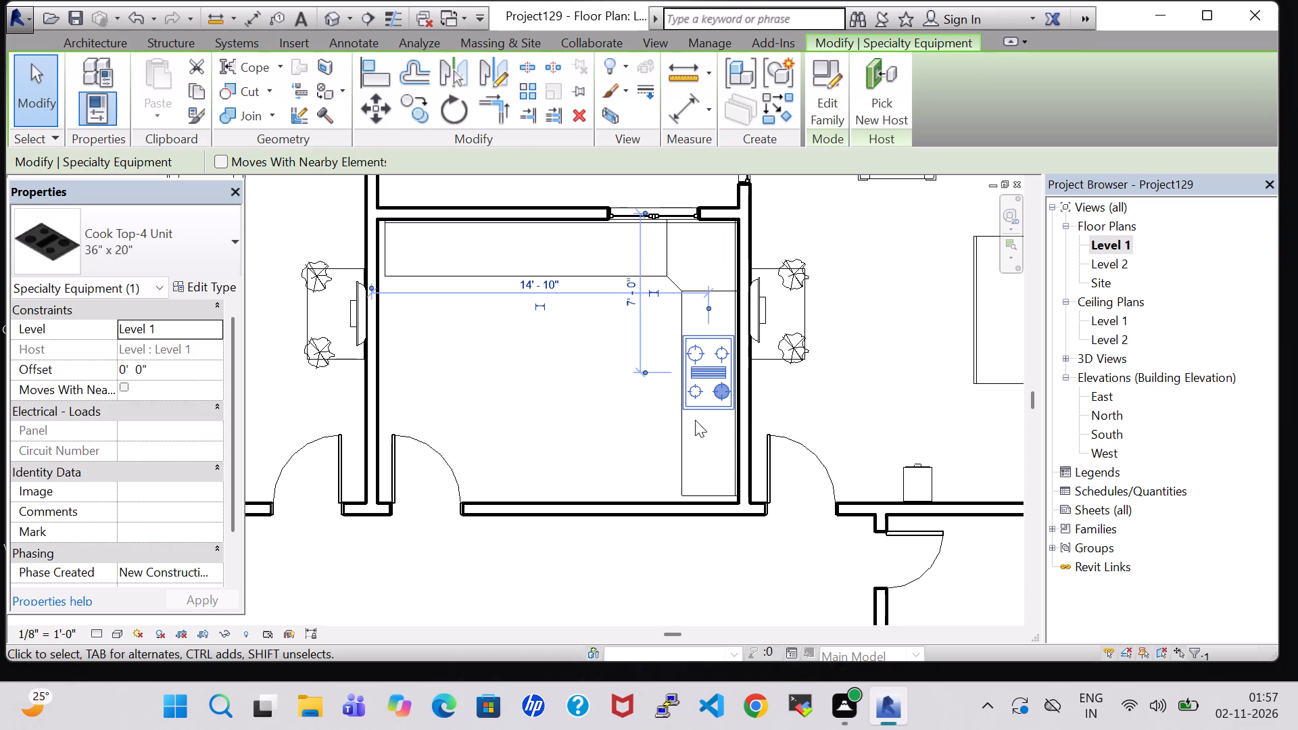
{"action": "left_click", "coordinate": [574, 366]}
Load the Microwave family from the Domestic folder of the Specialty Equipment library for placement.
{"action": "left_click", "coordinate": [226, 94]}
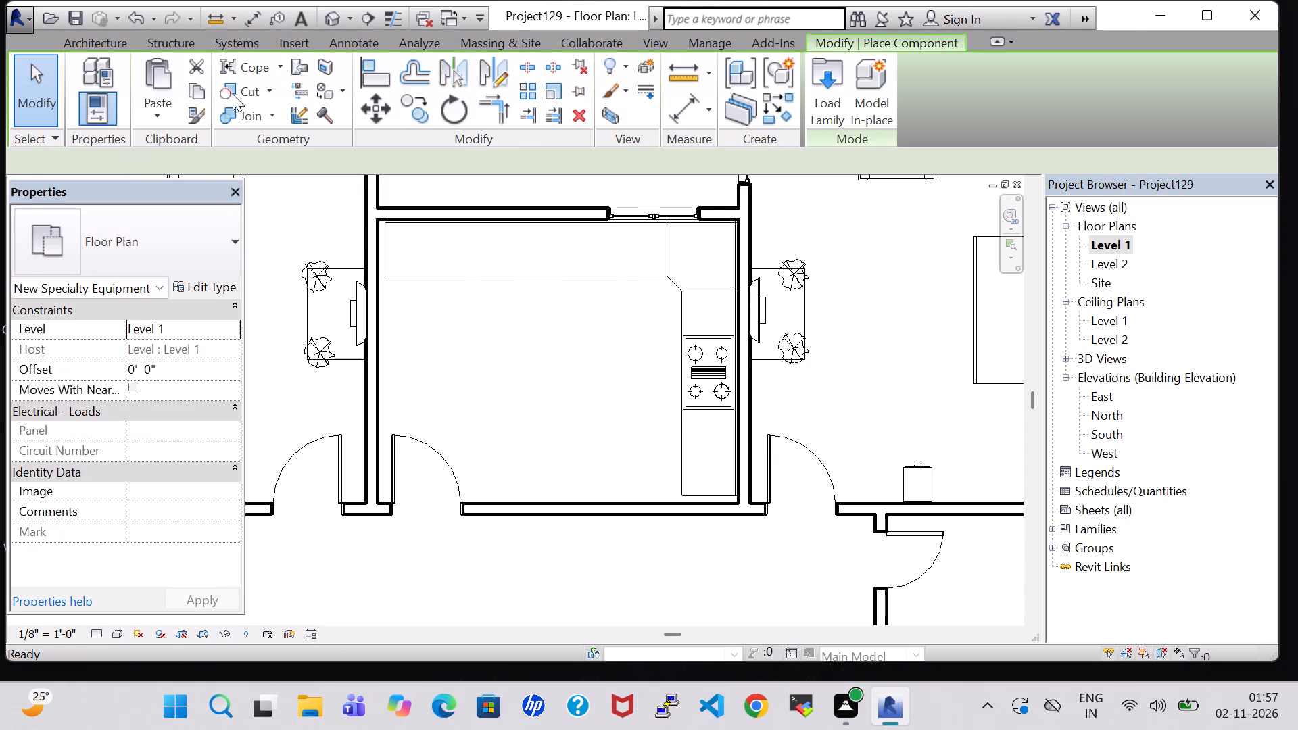
{"action": "left_click", "coordinate": [814, 114]}
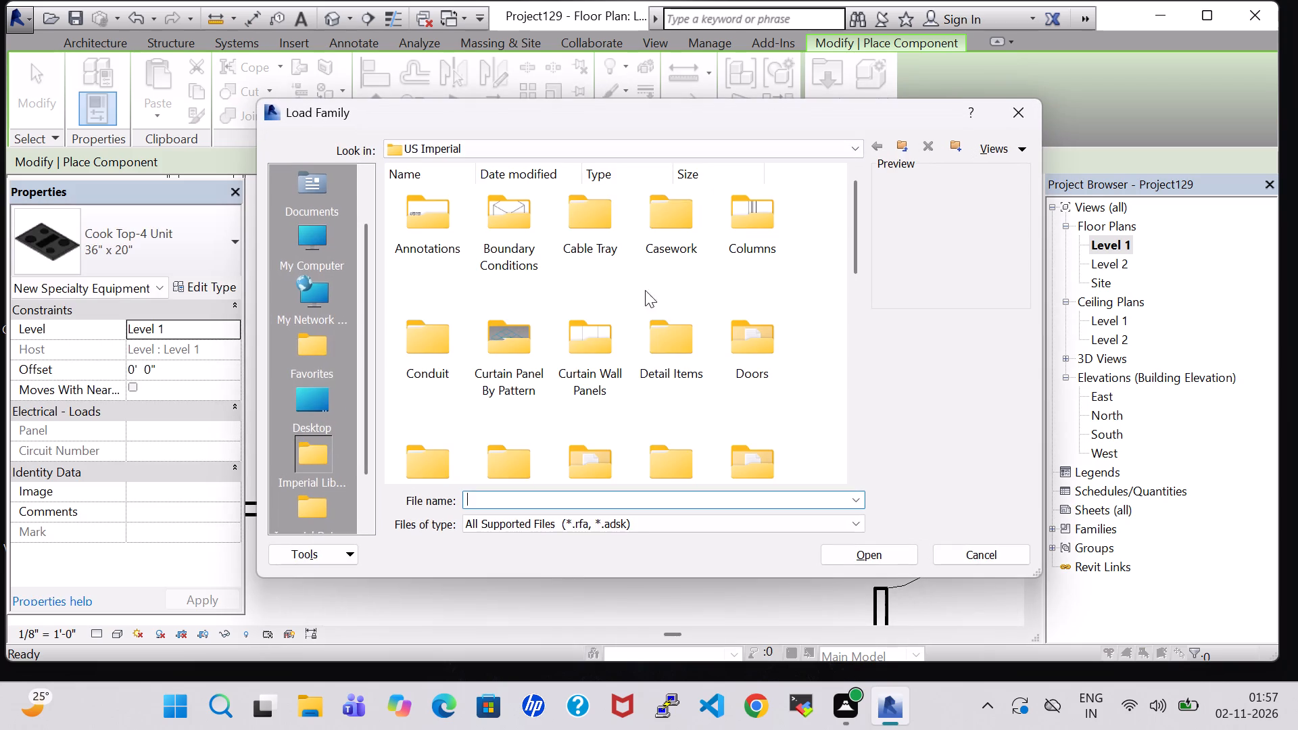
{"action": "left_click", "coordinate": [504, 451]}
{"action": "key", "text": "s"}
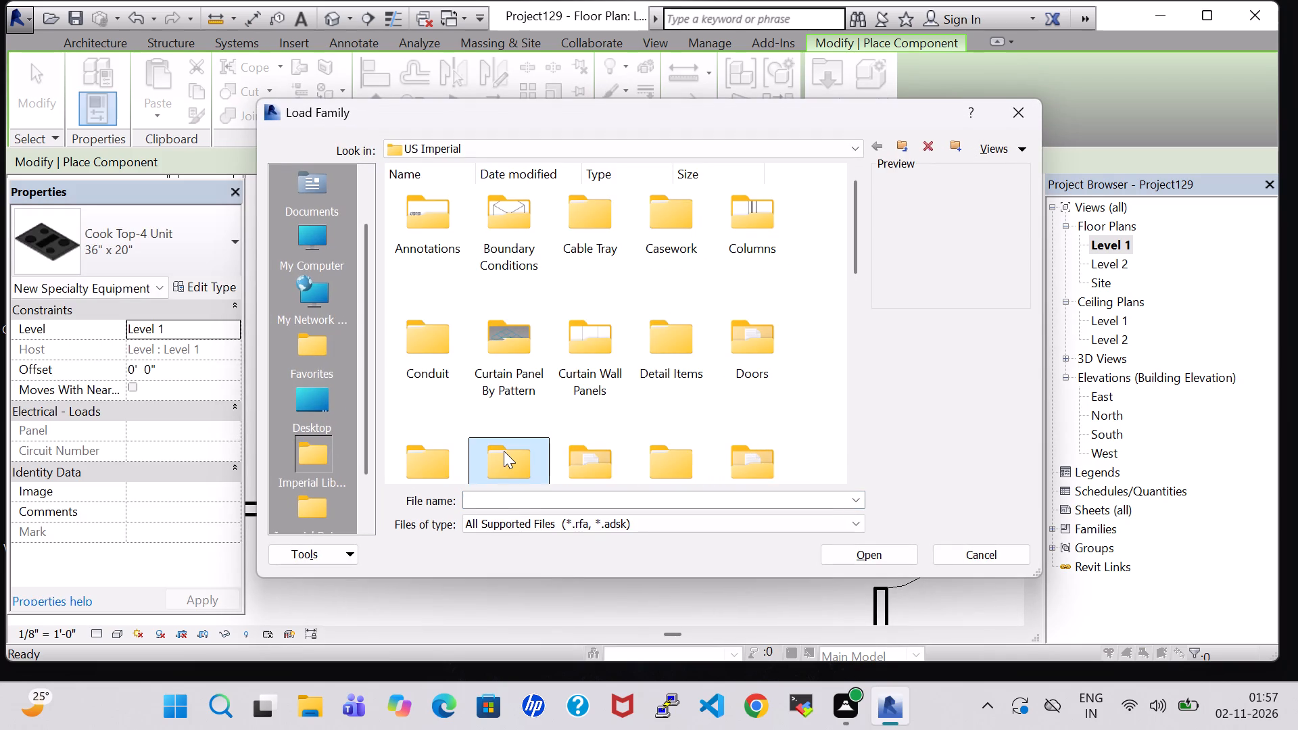
{"action": "double_click", "coordinate": [506, 238]}
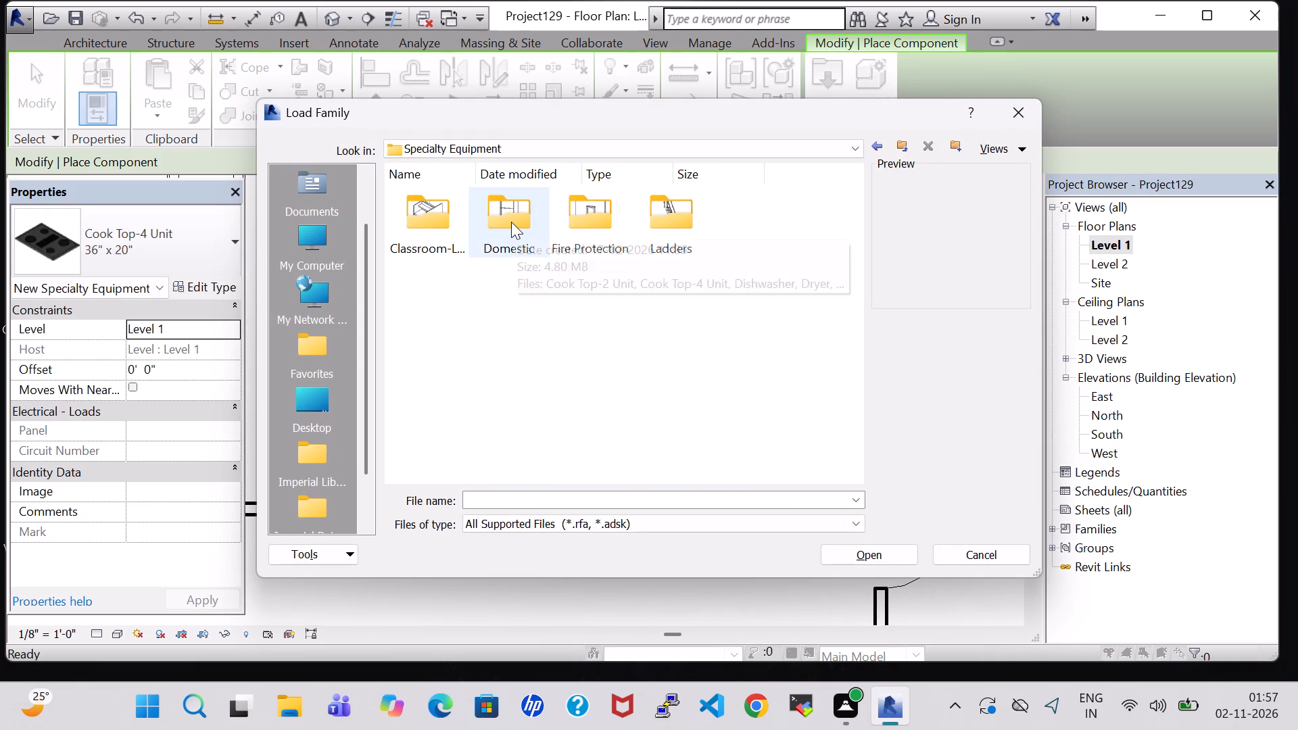
{"action": "double_click", "coordinate": [511, 222]}
{"action": "scroll", "coordinate": [511, 222], "scroll_direction": "down", "scroll_amount": 2}
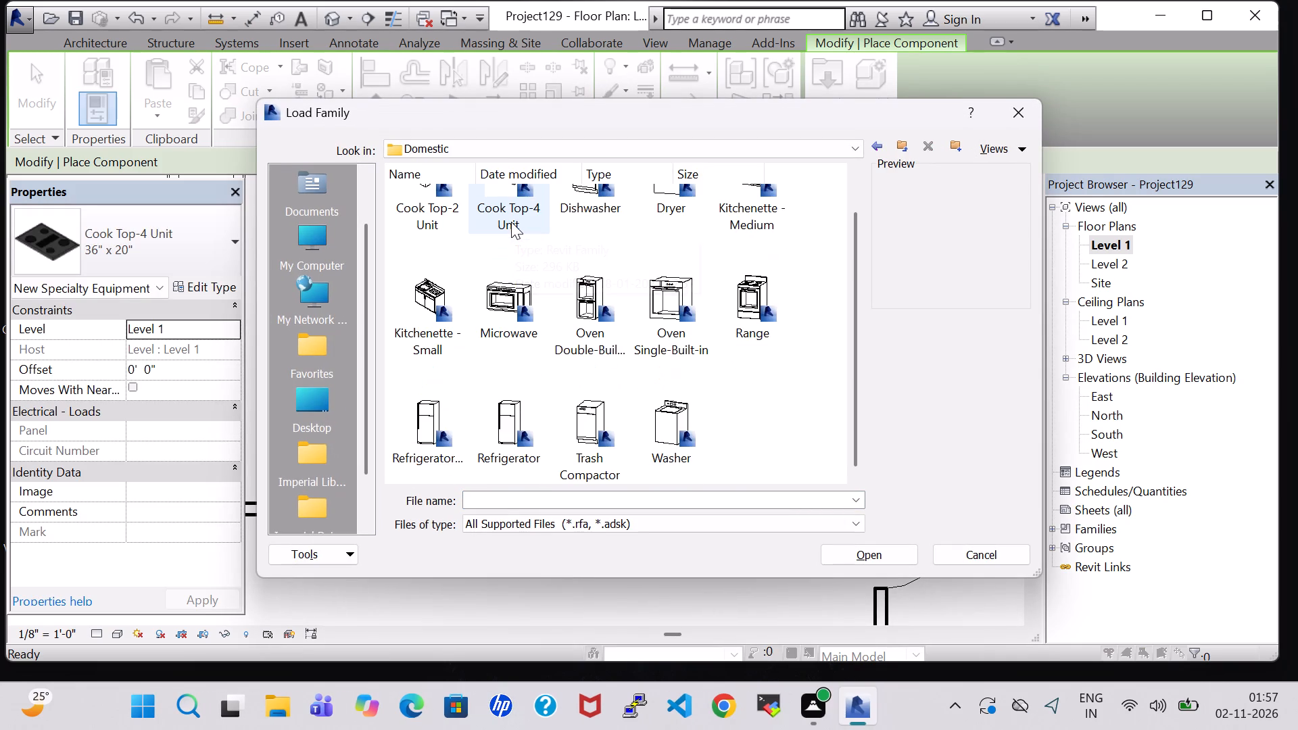
{"action": "left_click", "coordinate": [518, 285]}
{"action": "left_click", "coordinate": [875, 554]}
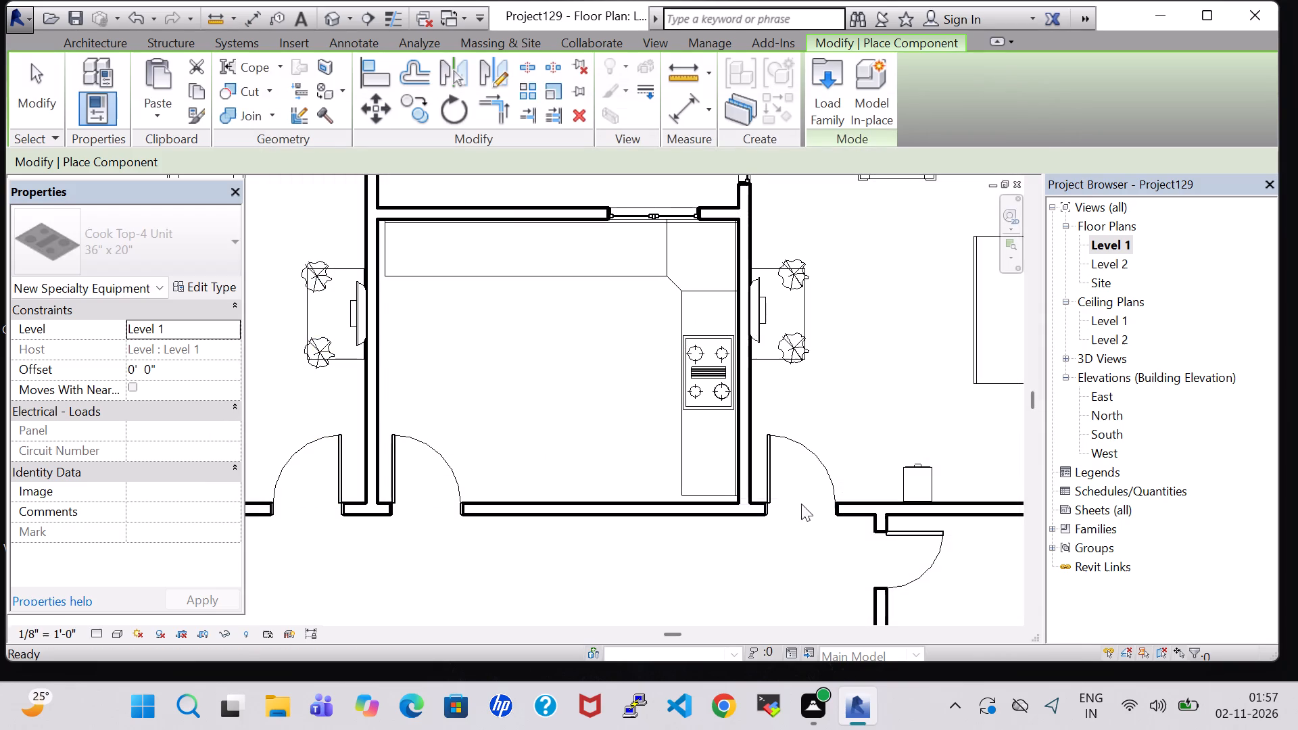
Place the 30" x 16" x 18" Microwave, rotated lengthwise, on the east counter run south of the cooktop.
{"action": "key", "text": "space"}
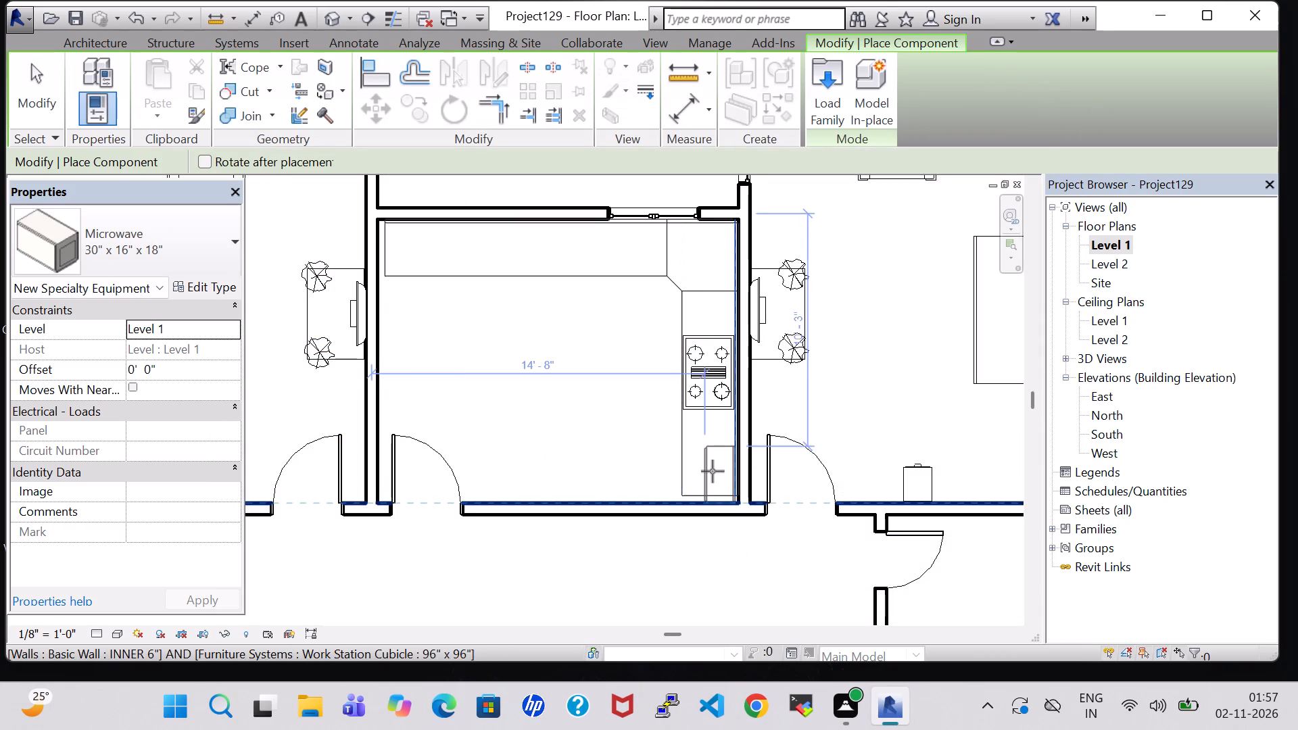
{"action": "key", "text": "space"}
{"action": "key", "text": "space"}
{"action": "key", "text": "space"}
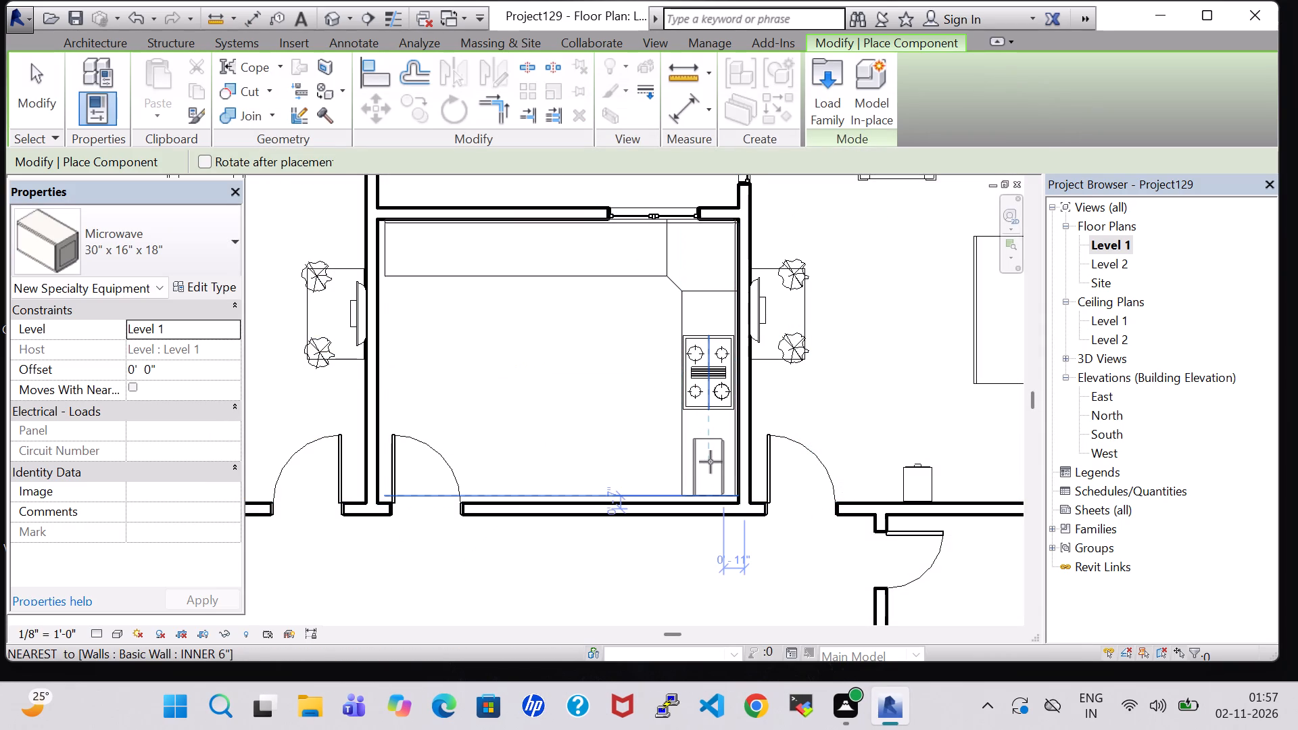
{"action": "double_click", "coordinate": [711, 458]}
{"action": "key", "text": "Escape"}
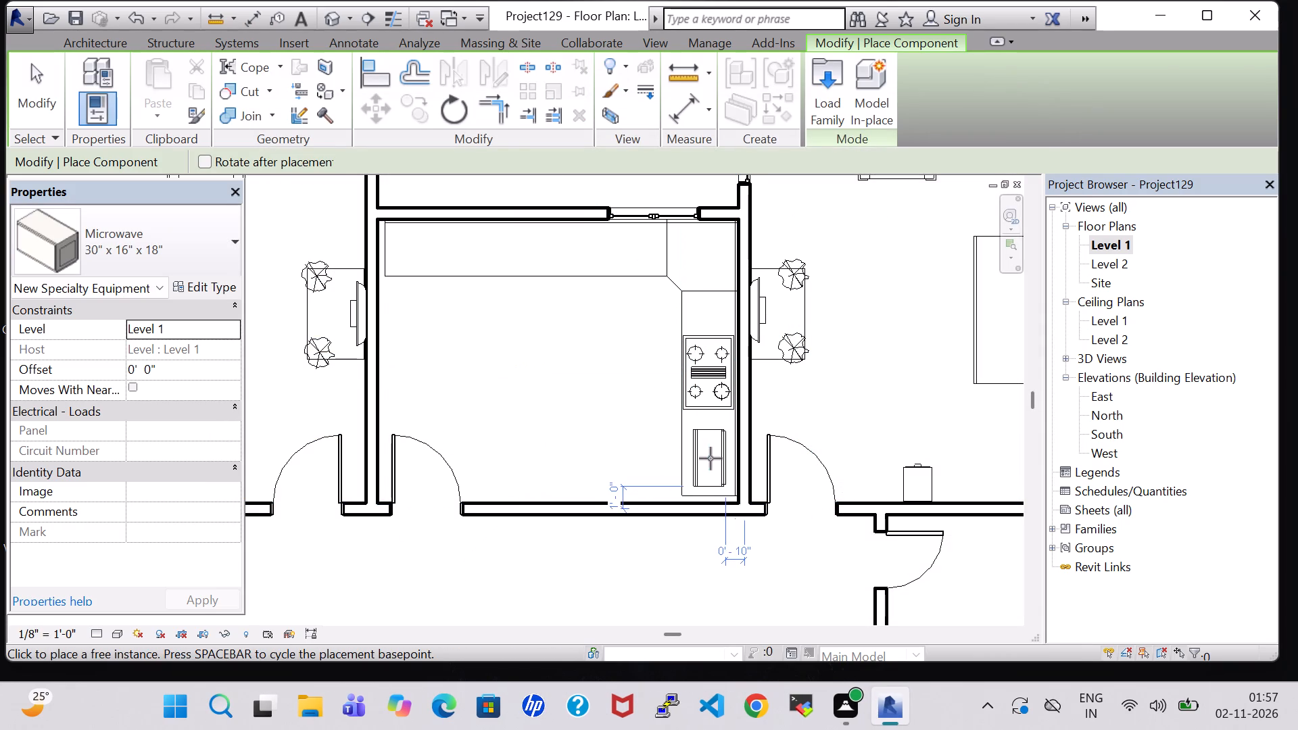
{"action": "key", "text": "Escape"}
Set the placed microwave's type material to Laminate - Ivory, Glossy.
{"action": "left_click", "coordinate": [711, 458]}
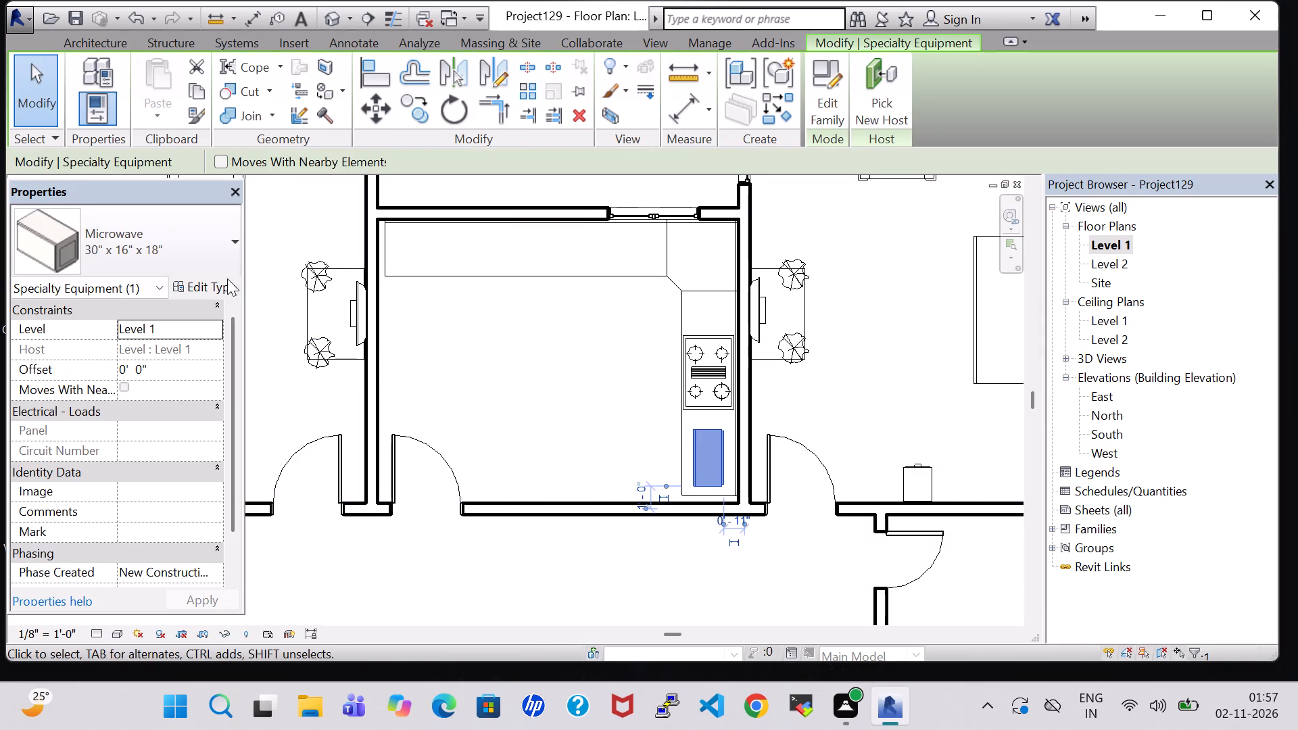
{"action": "left_click", "coordinate": [221, 278]}
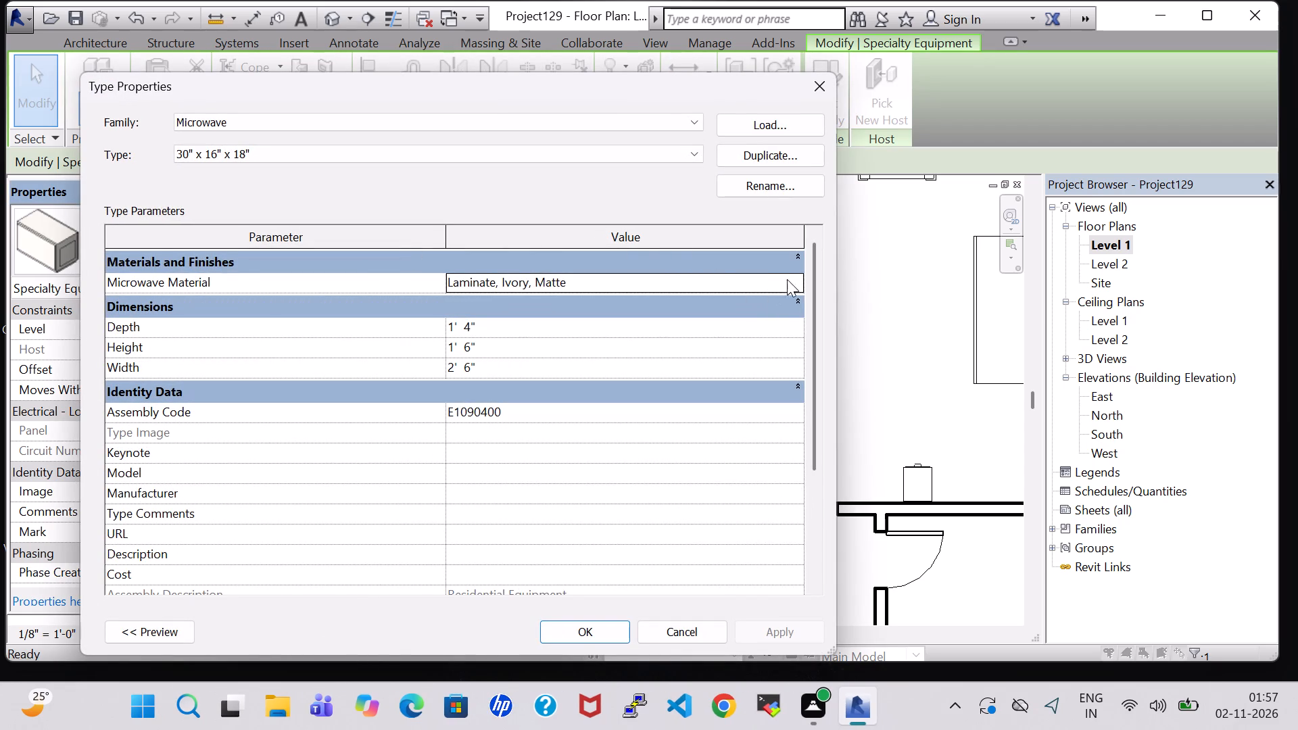
{"action": "left_click", "coordinate": [796, 279]}
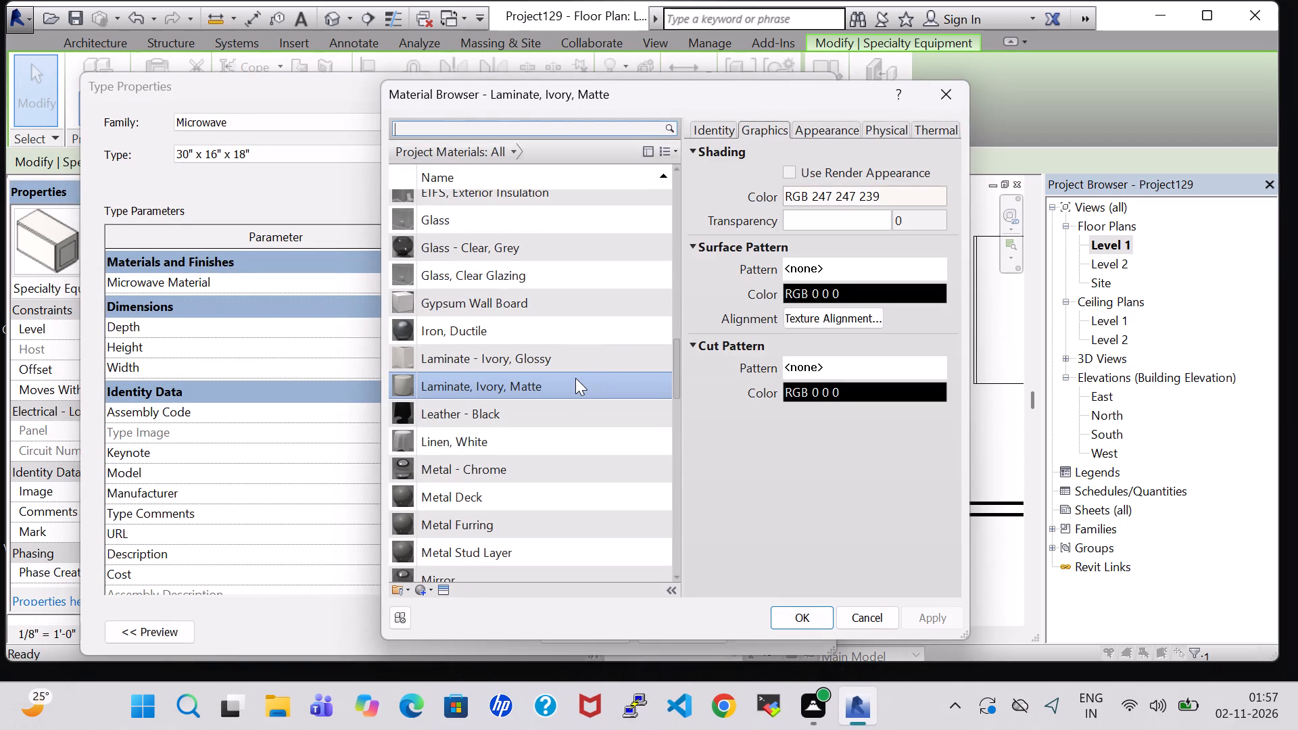
{"action": "left_click", "coordinate": [562, 360]}
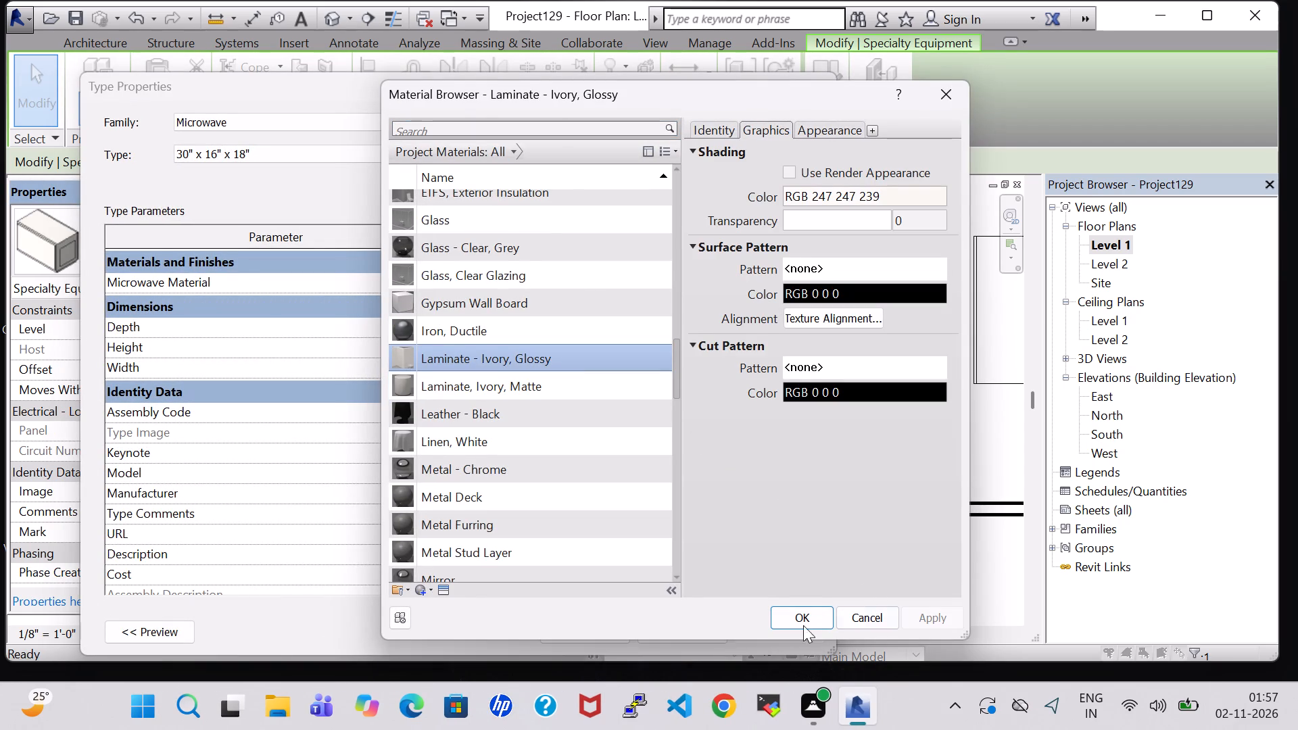
{"action": "left_click", "coordinate": [785, 614]}
{"action": "left_click", "coordinate": [619, 632]}
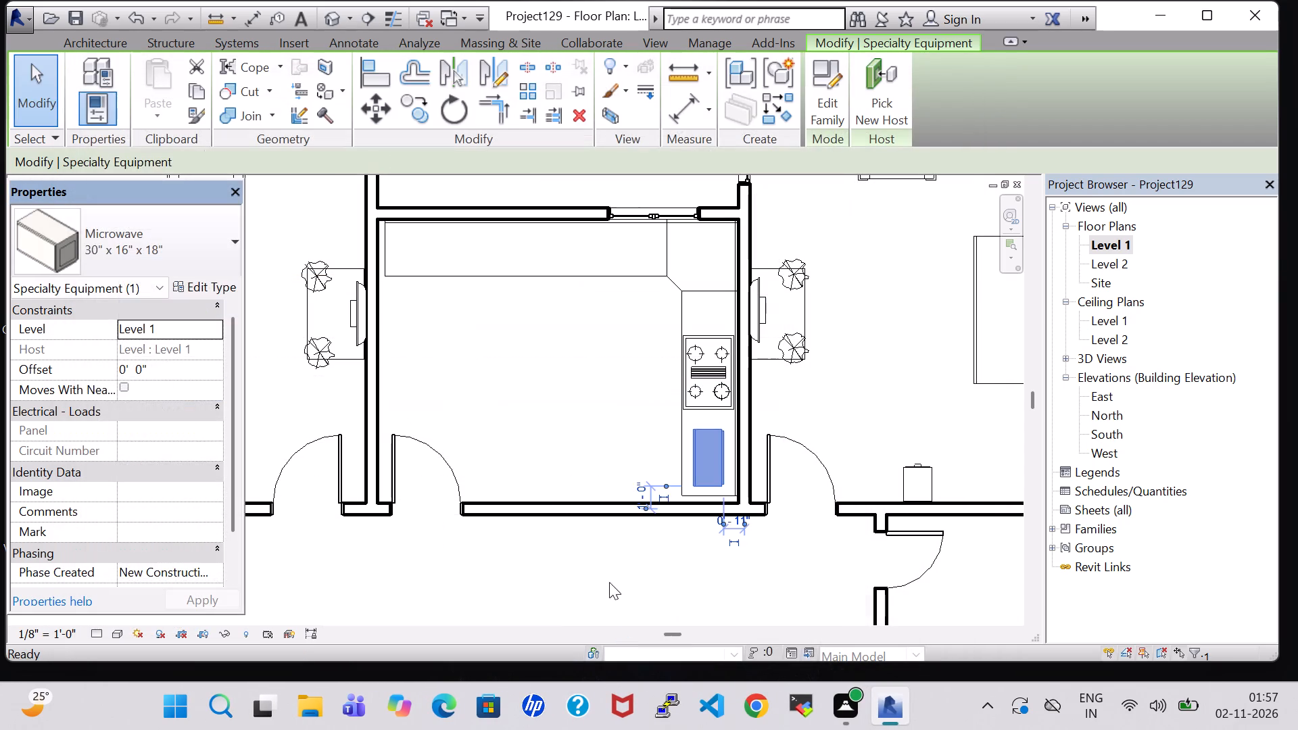
{"action": "left_click", "coordinate": [549, 376]}
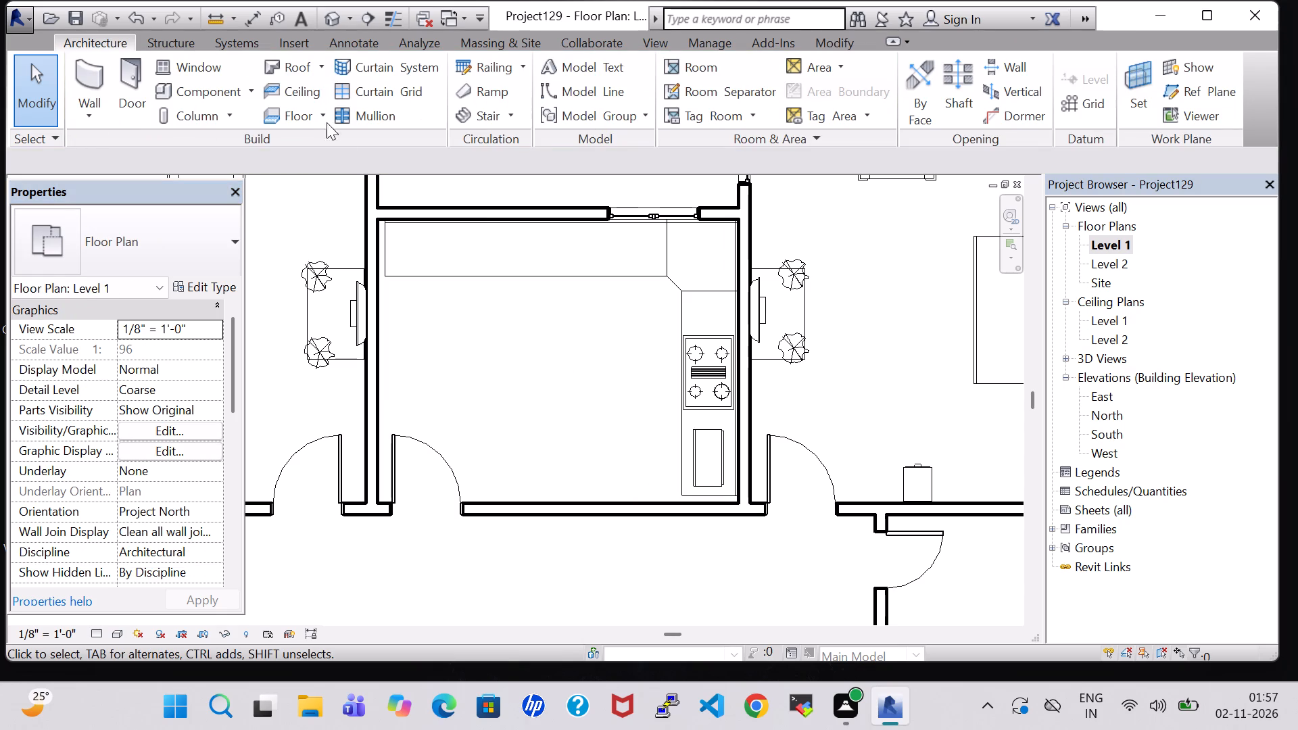
Load the Refrigerator family from the Domestic folder of the Specialty Equipment library for placement.
{"action": "left_click", "coordinate": [196, 84]}
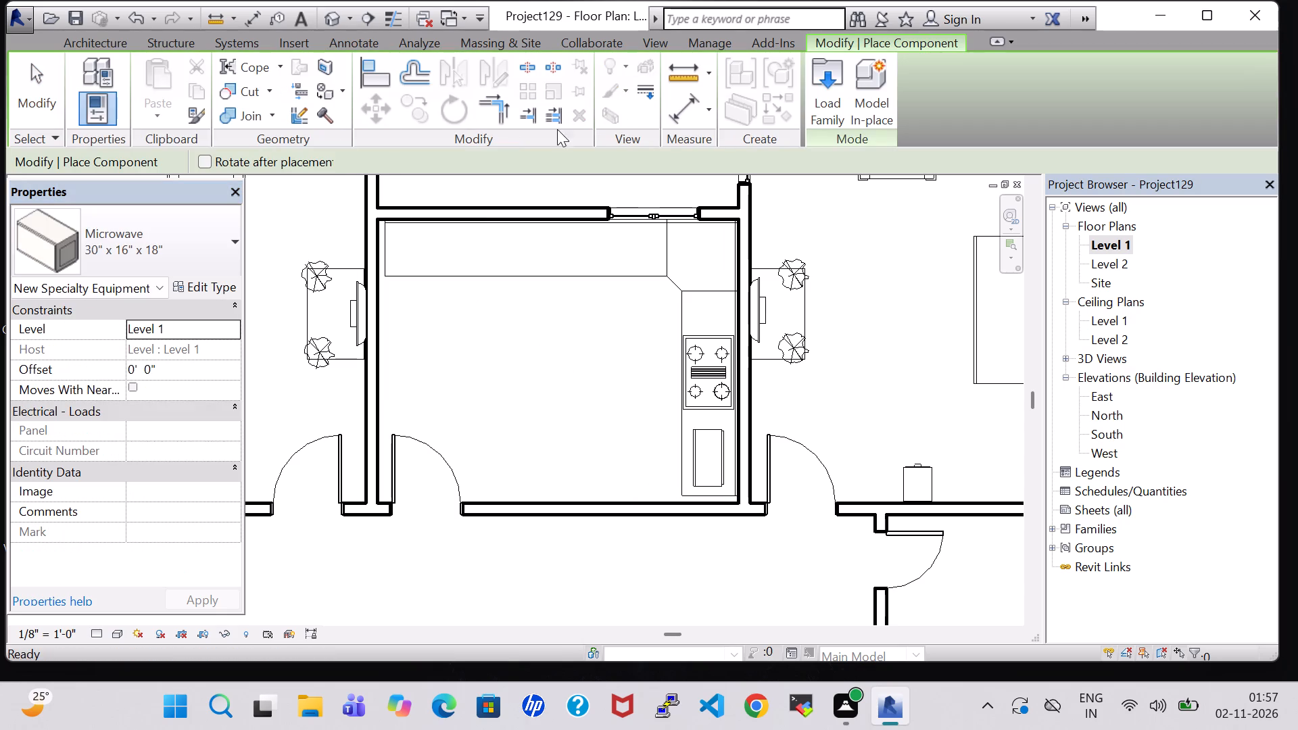
{"action": "left_click", "coordinate": [832, 103]}
{"action": "left_click", "coordinate": [608, 344]}
{"action": "key", "text": "s"}
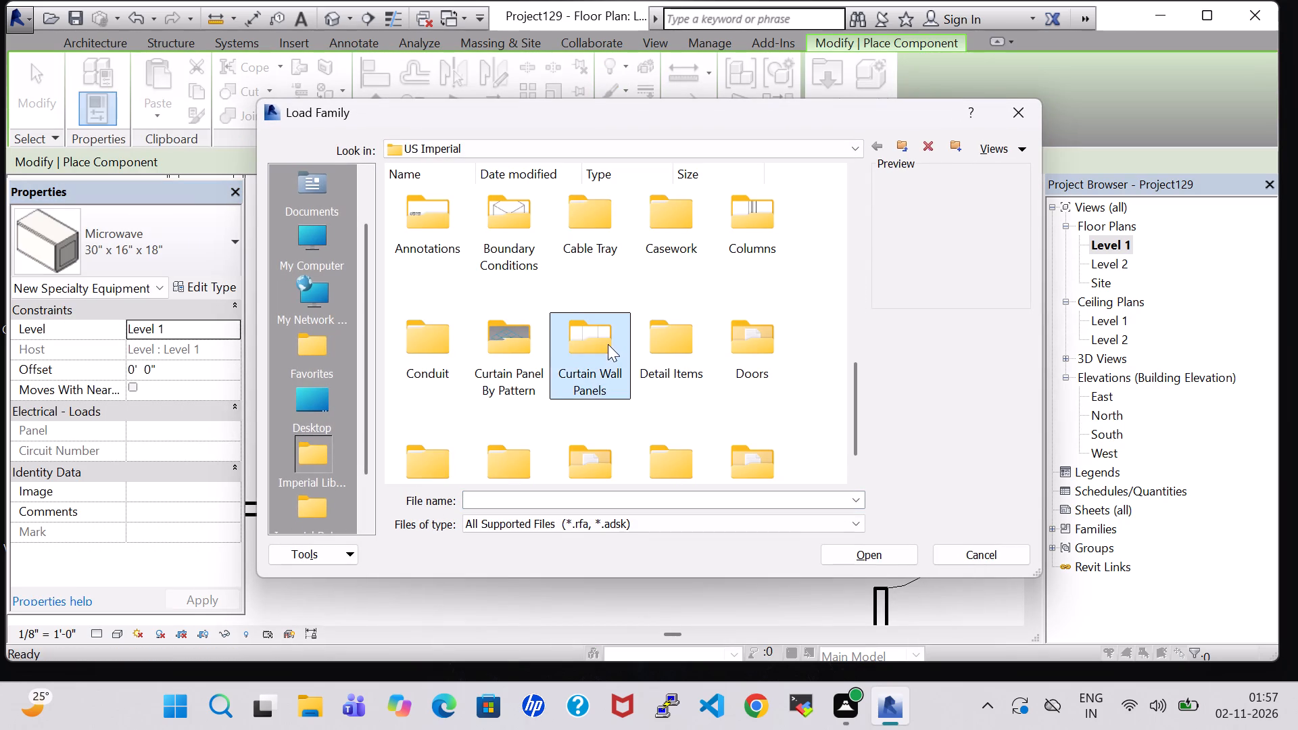
{"action": "double_click", "coordinate": [516, 230]}
{"action": "double_click", "coordinate": [516, 230]}
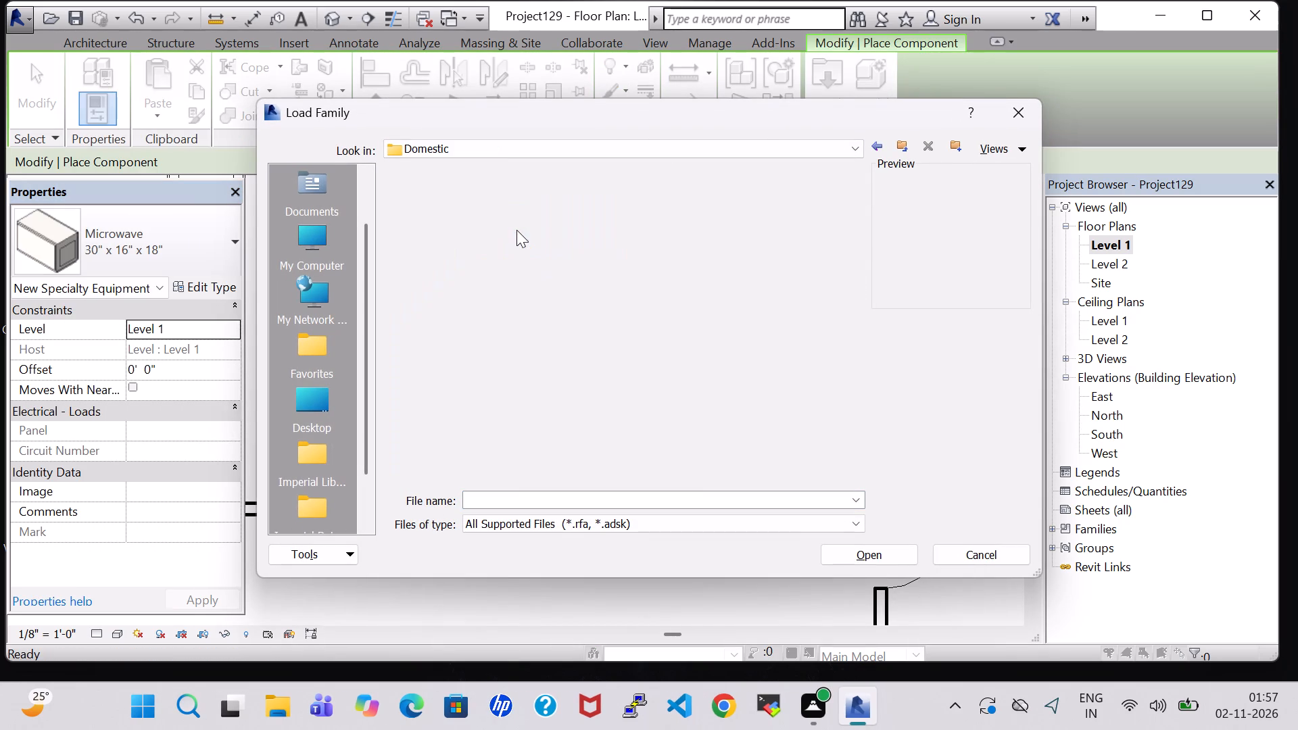
{"action": "scroll", "coordinate": [519, 286], "scroll_direction": "down", "scroll_amount": 2}
{"action": "left_click", "coordinate": [491, 410]}
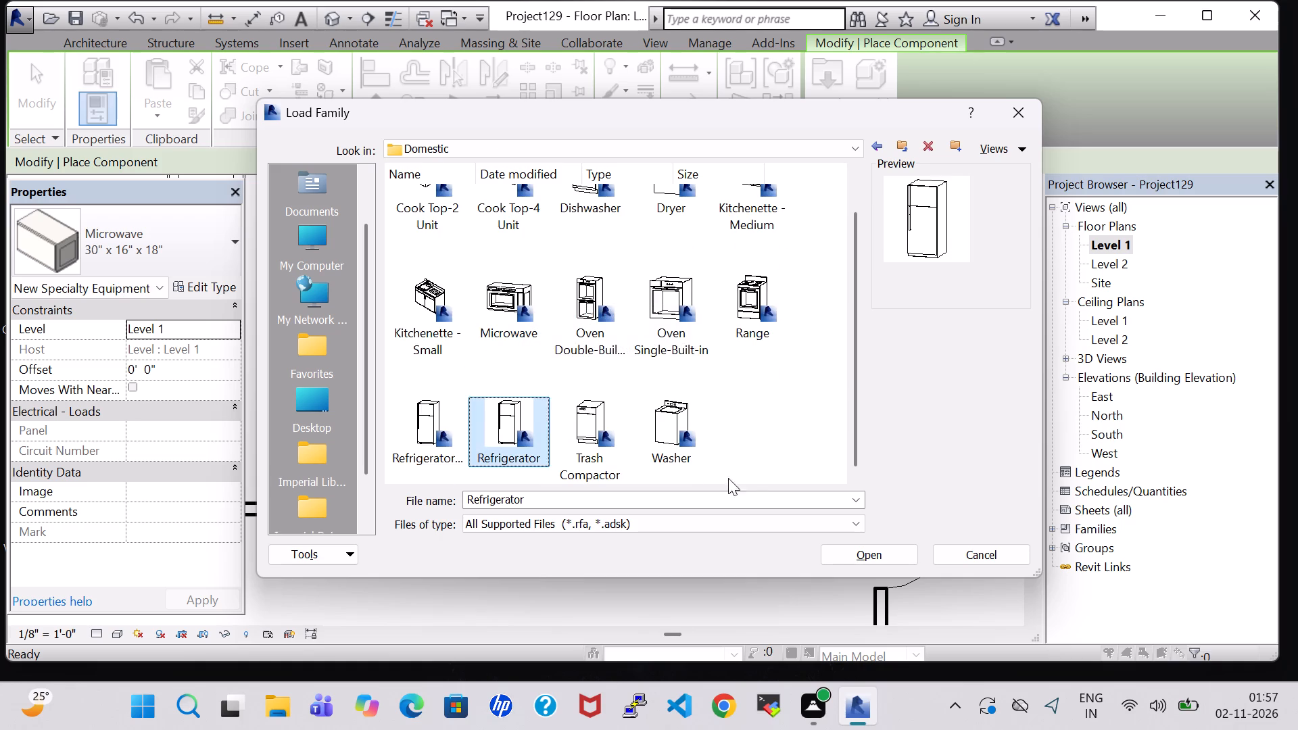
{"action": "left_click", "coordinate": [834, 548]}
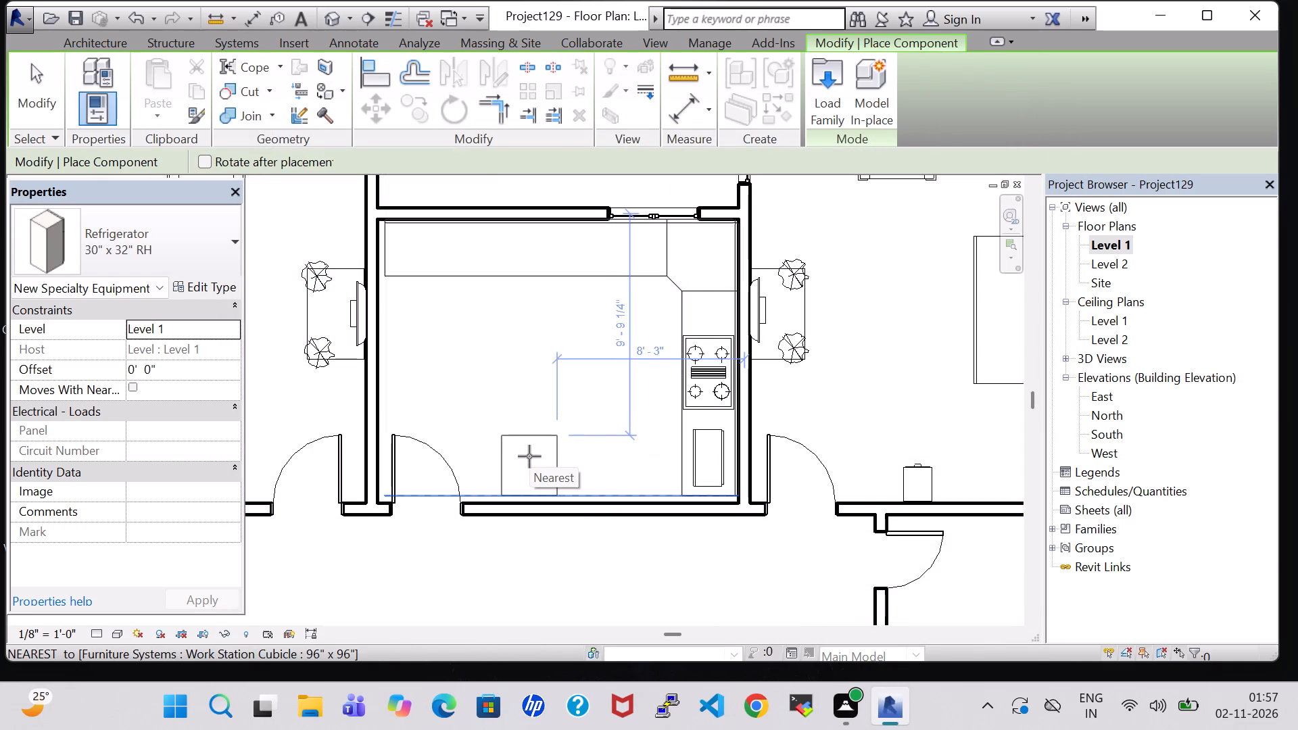
Place the 30" x 32" RH Refrigerator, rotated to back onto the kitchen's south wall, about 5'-2" from the west wall.
{"action": "key", "text": "space"}
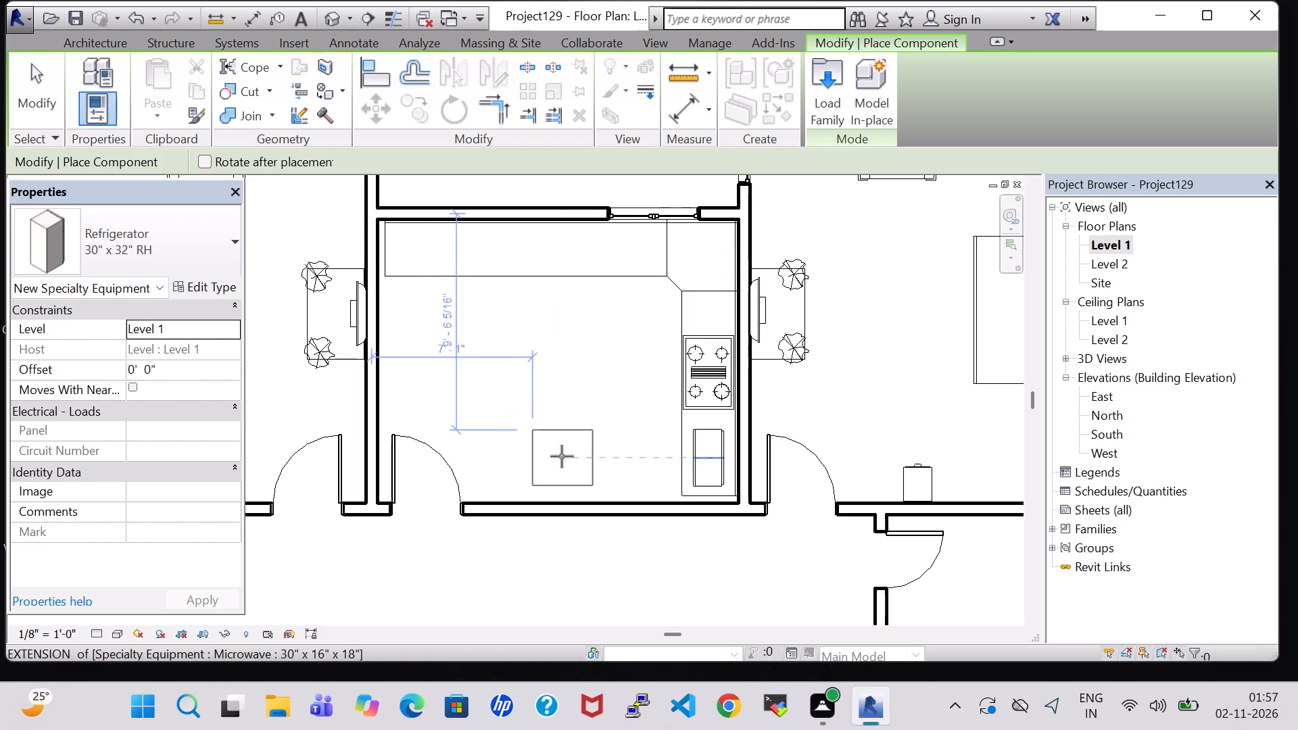
{"action": "key", "text": "space"}
{"action": "left_click", "coordinate": [517, 462]}
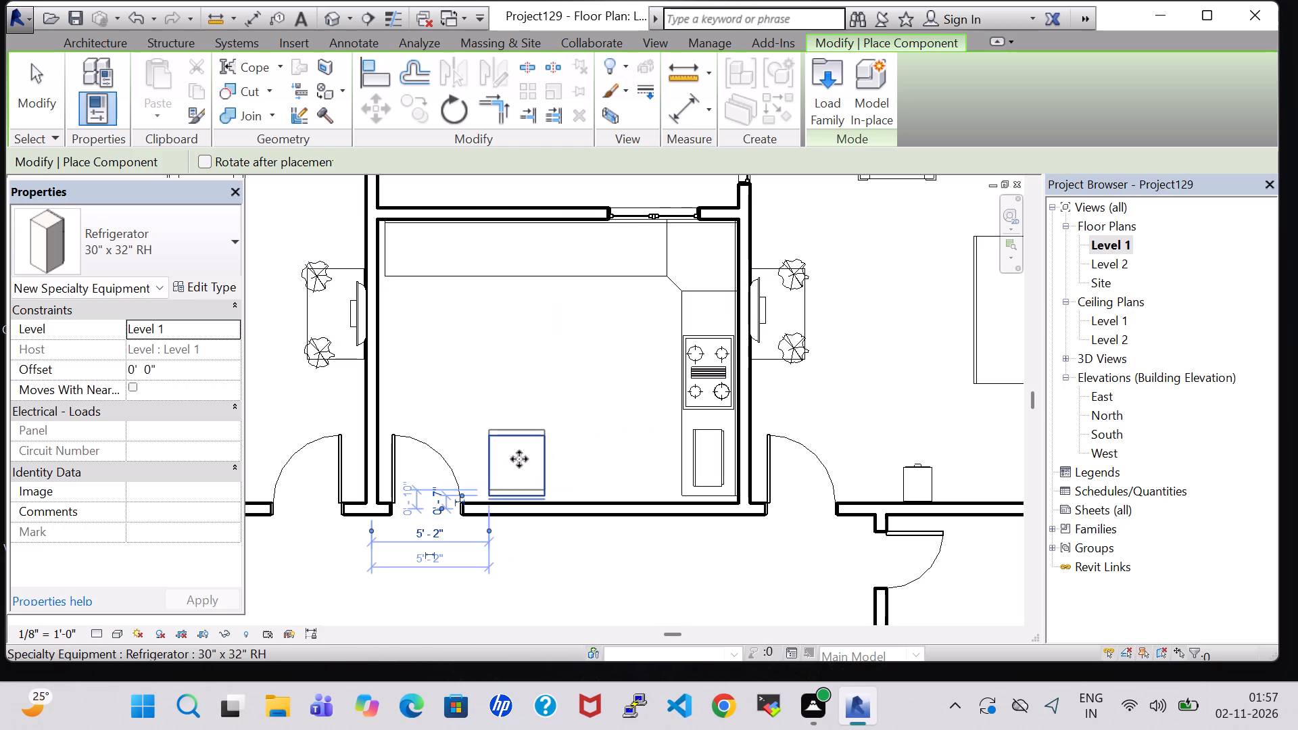
{"action": "key", "text": "Escape"}
{"action": "key", "text": "Escape"}
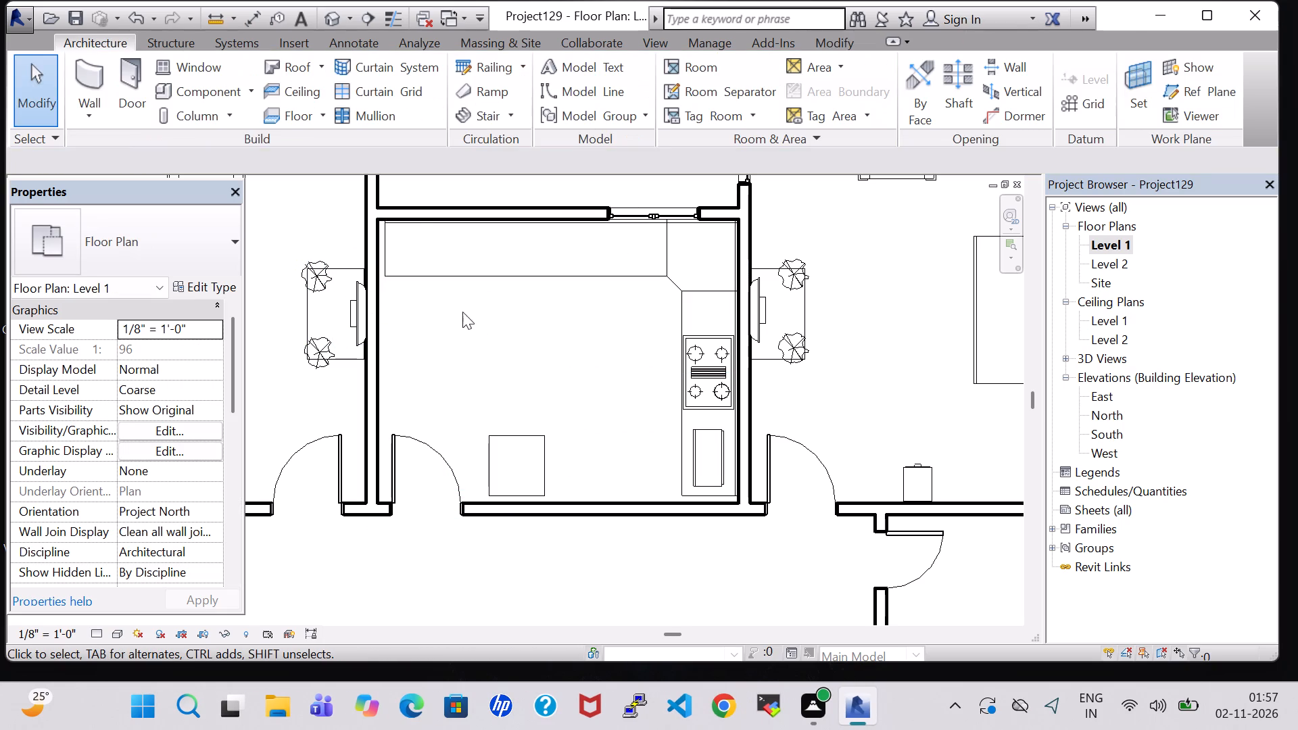
Set the placed refrigerator's type material to Carpet (1).
{"action": "left_click", "coordinate": [541, 429]}
{"action": "left_click", "coordinate": [205, 278]}
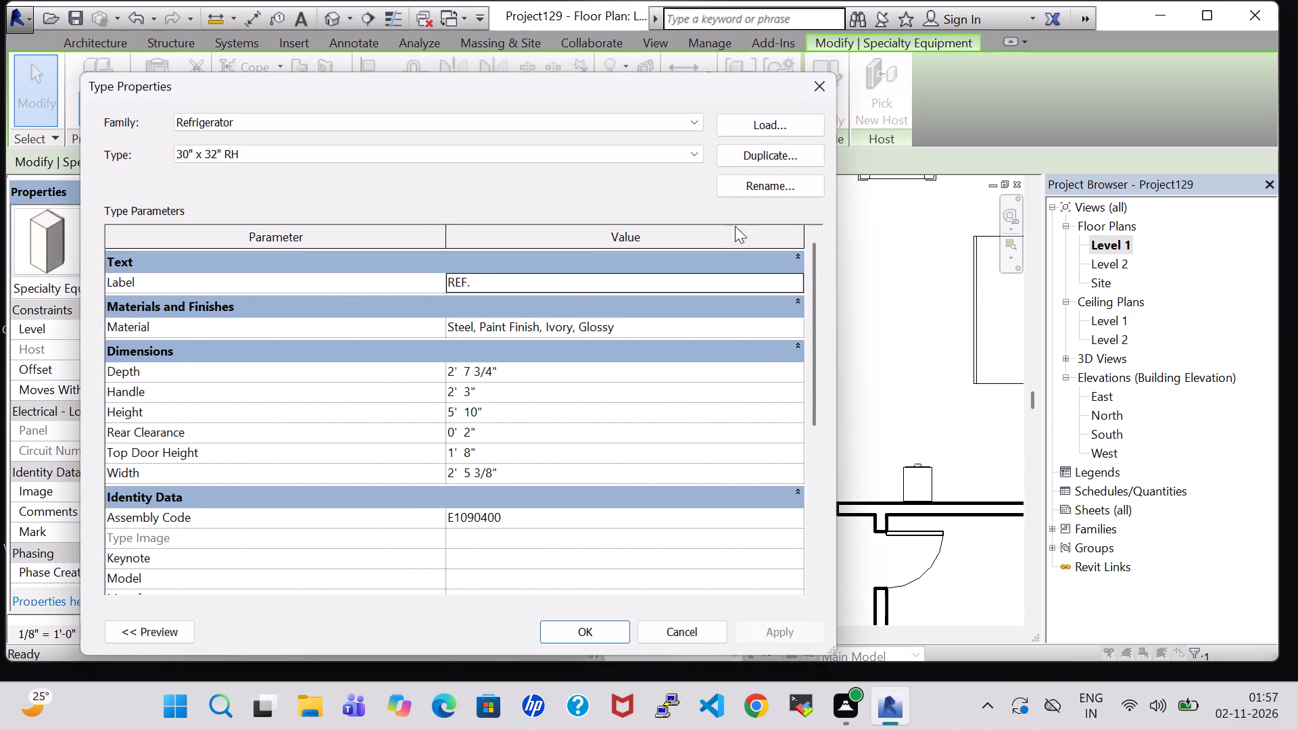
{"action": "left_click", "coordinate": [799, 281]}
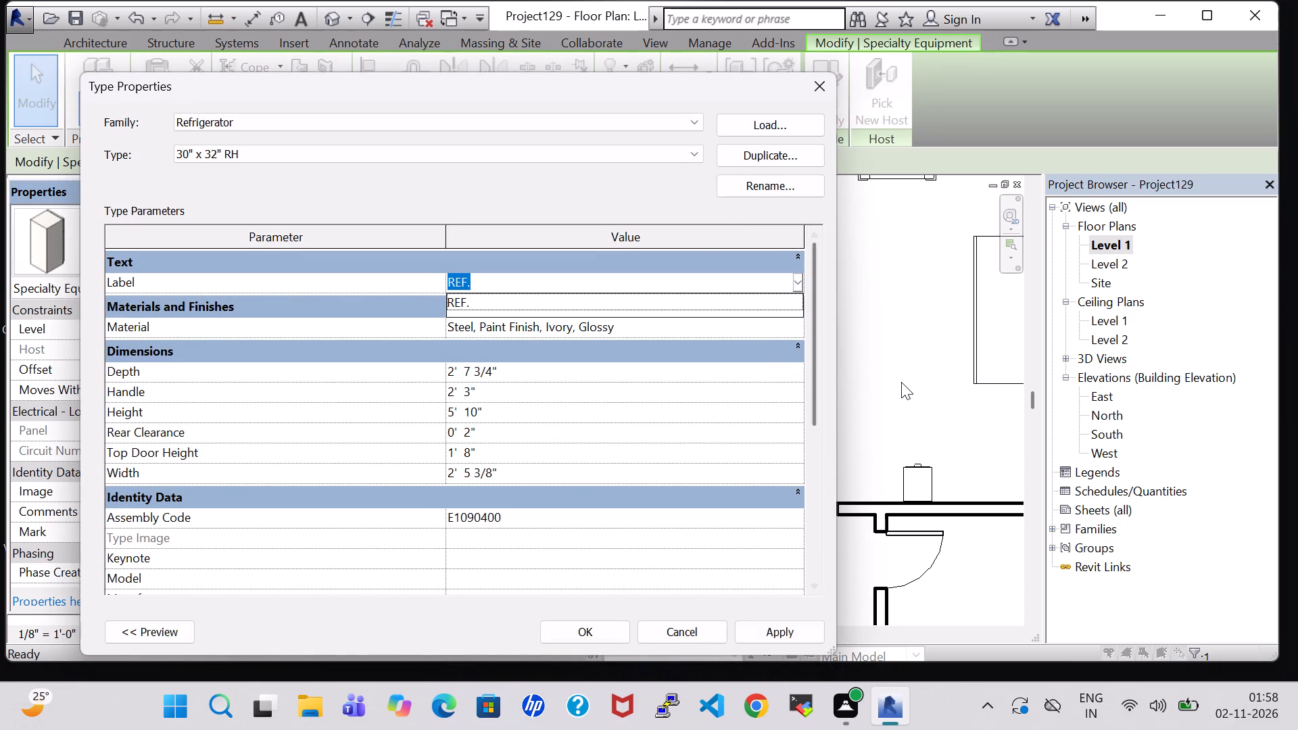
{"action": "left_click", "coordinate": [901, 382]}
{"action": "left_click", "coordinate": [796, 319]}
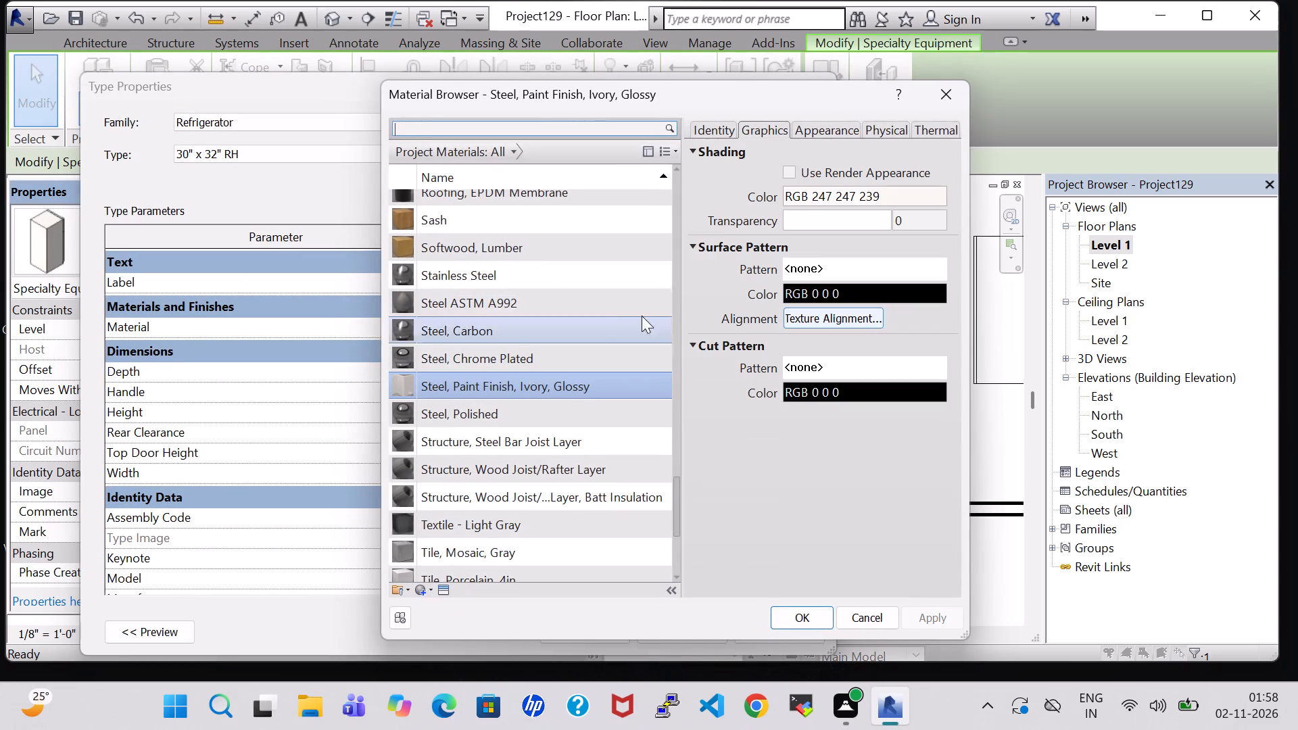
{"action": "scroll", "coordinate": [528, 321], "scroll_direction": "up", "scroll_amount": 8}
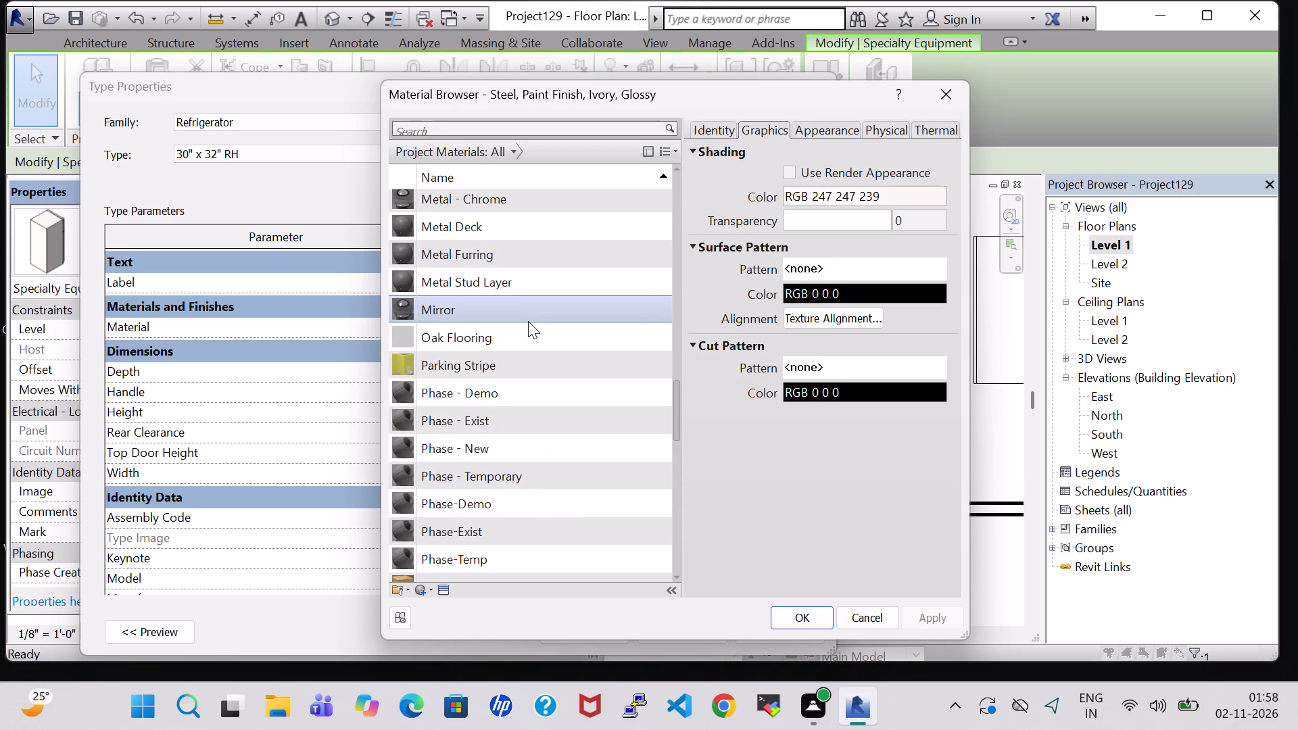
{"action": "scroll", "coordinate": [528, 321], "scroll_direction": "up", "scroll_amount": 14}
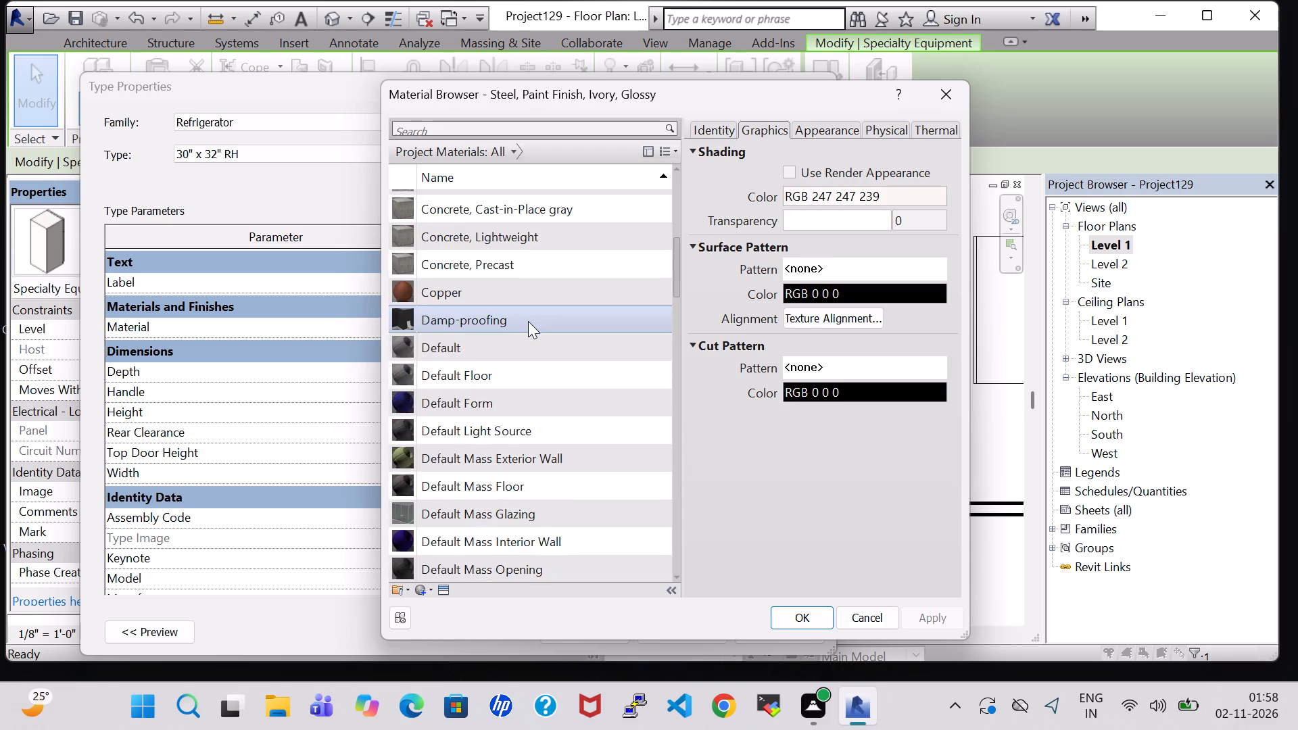
{"action": "left_click", "coordinate": [516, 285]}
{"action": "left_click", "coordinate": [809, 616]}
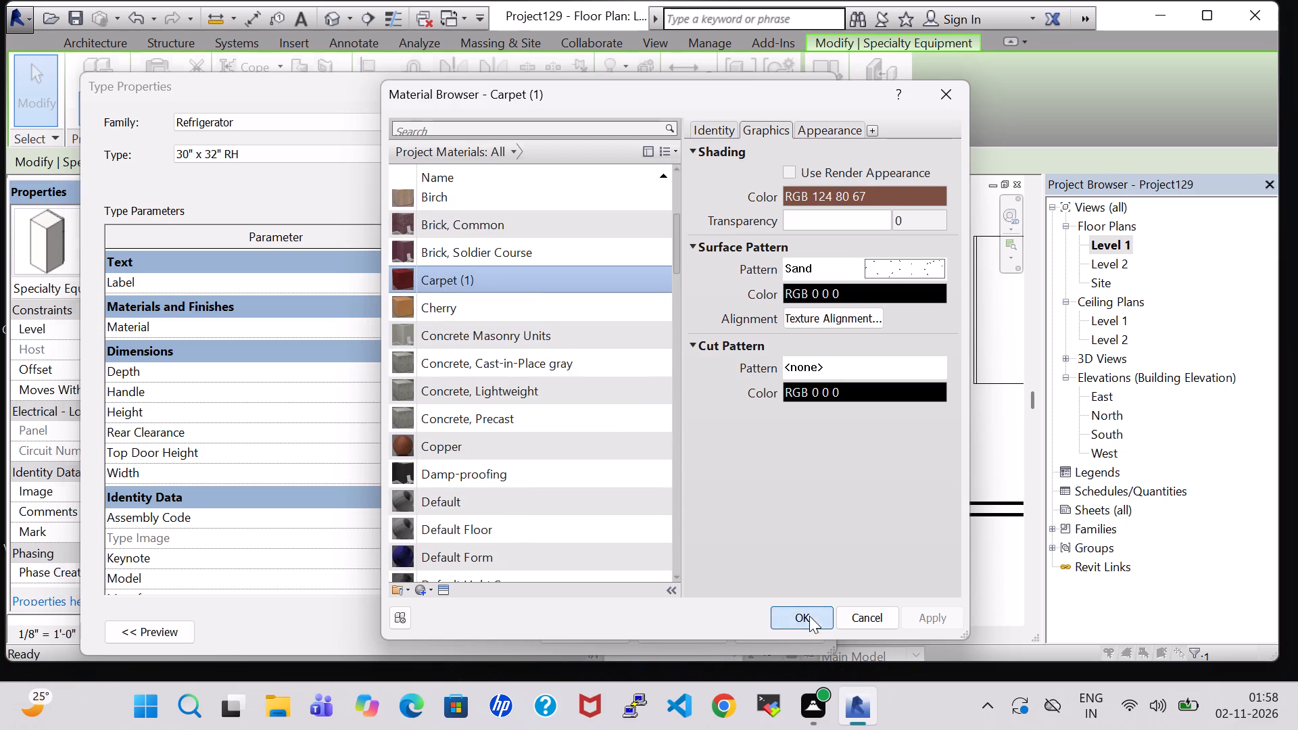
{"action": "left_click", "coordinate": [598, 631]}
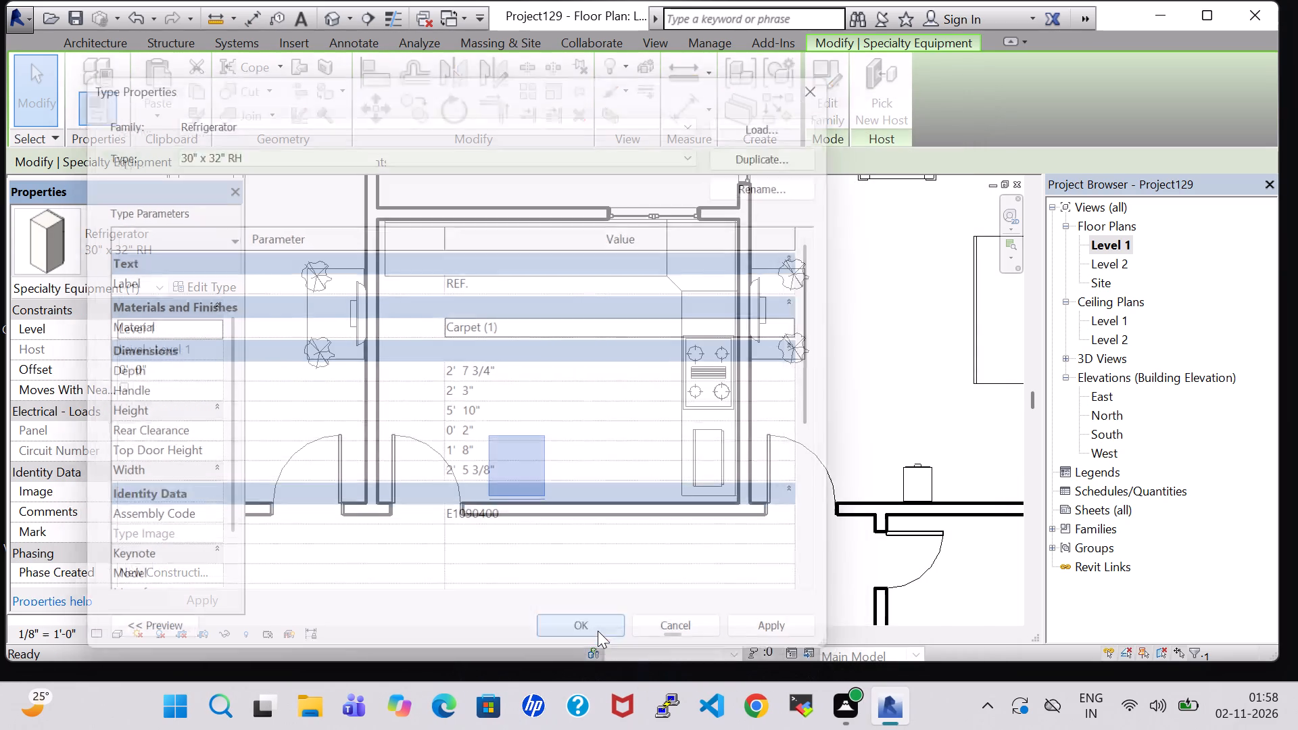
Examine the kitchen in the 3D view, checking the refrigerator's finish and orientation and the counter equipment.
{"action": "left_click", "coordinate": [333, 22]}
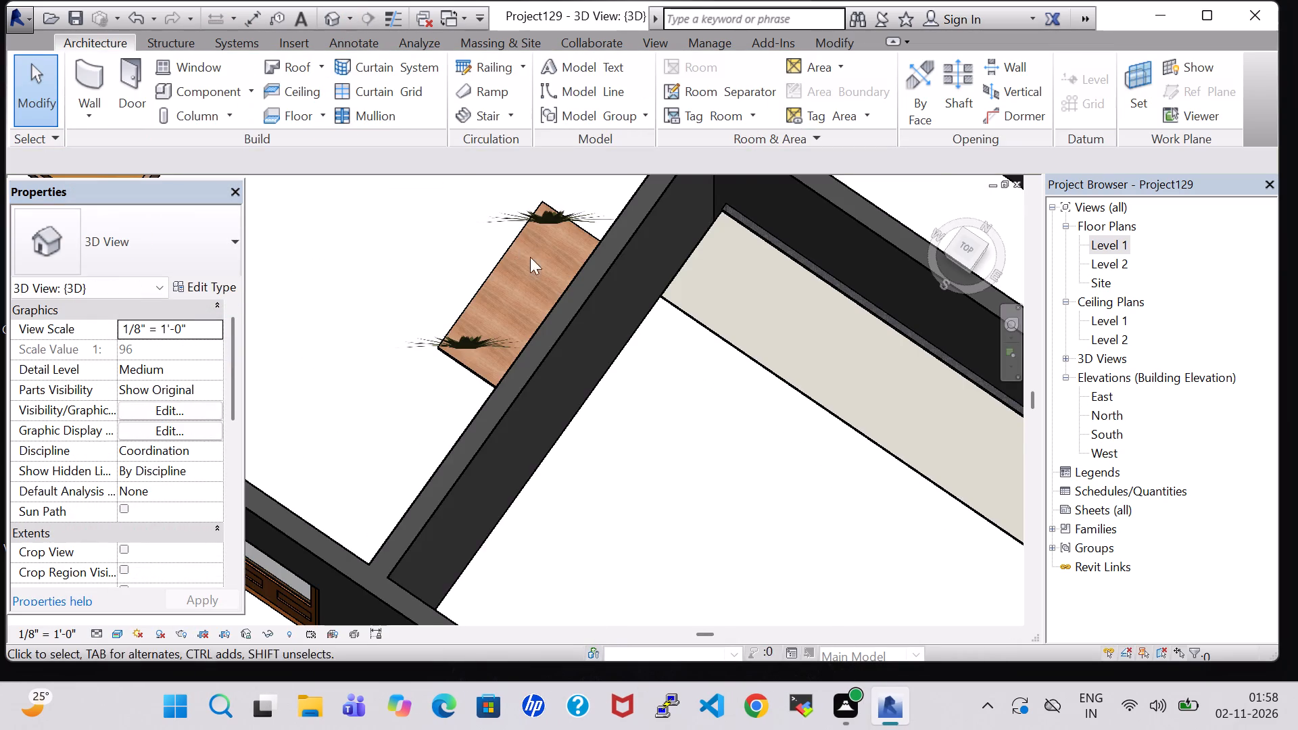
{"action": "scroll", "coordinate": [564, 315], "scroll_direction": "down", "scroll_amount": 5}
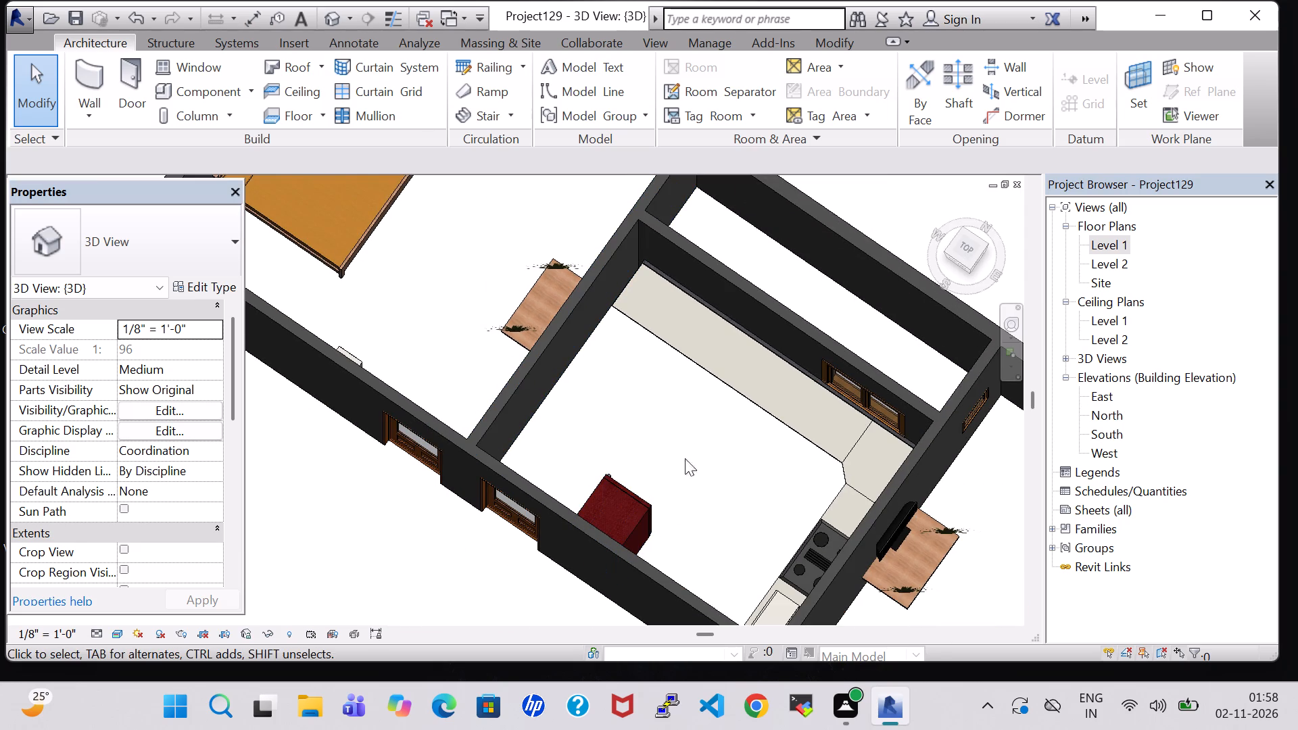
{"action": "key", "text": "Escape"}
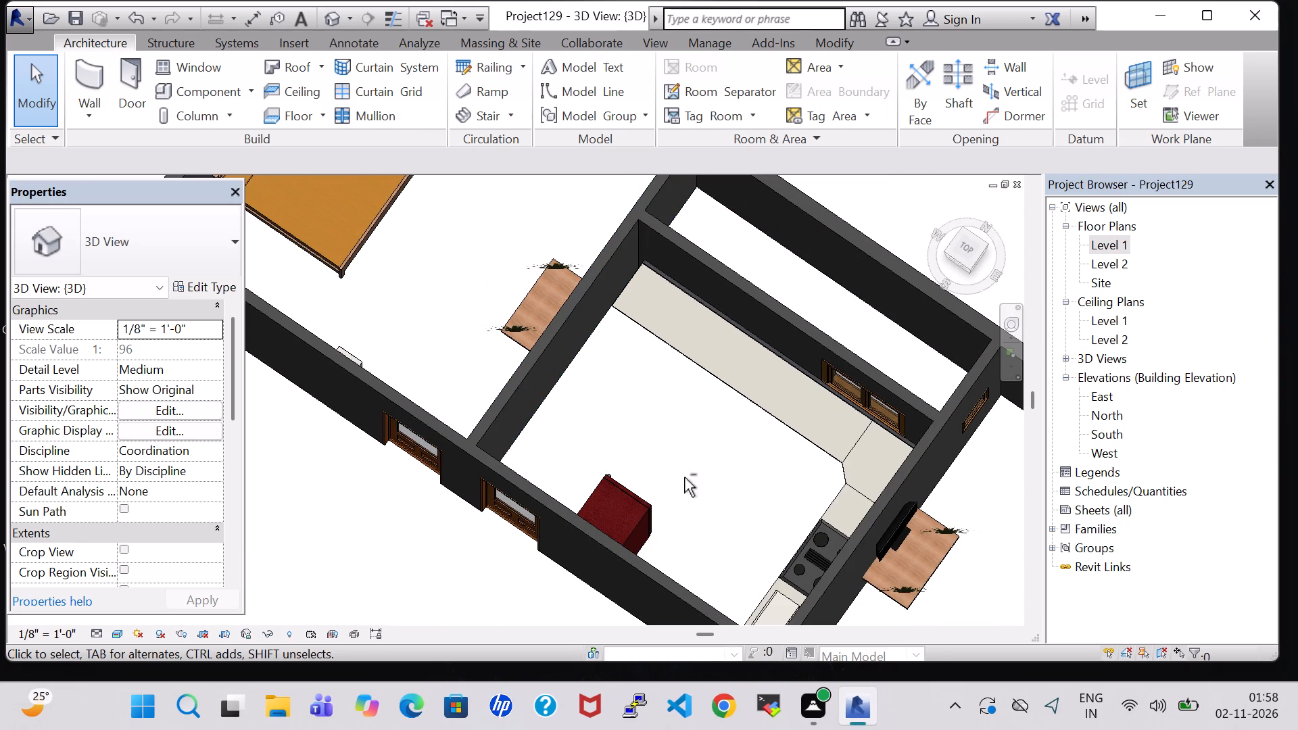
{"action": "middle_click_drag", "start_coordinate": [669, 422], "coordinate": [669, 527], "text": "shift"}
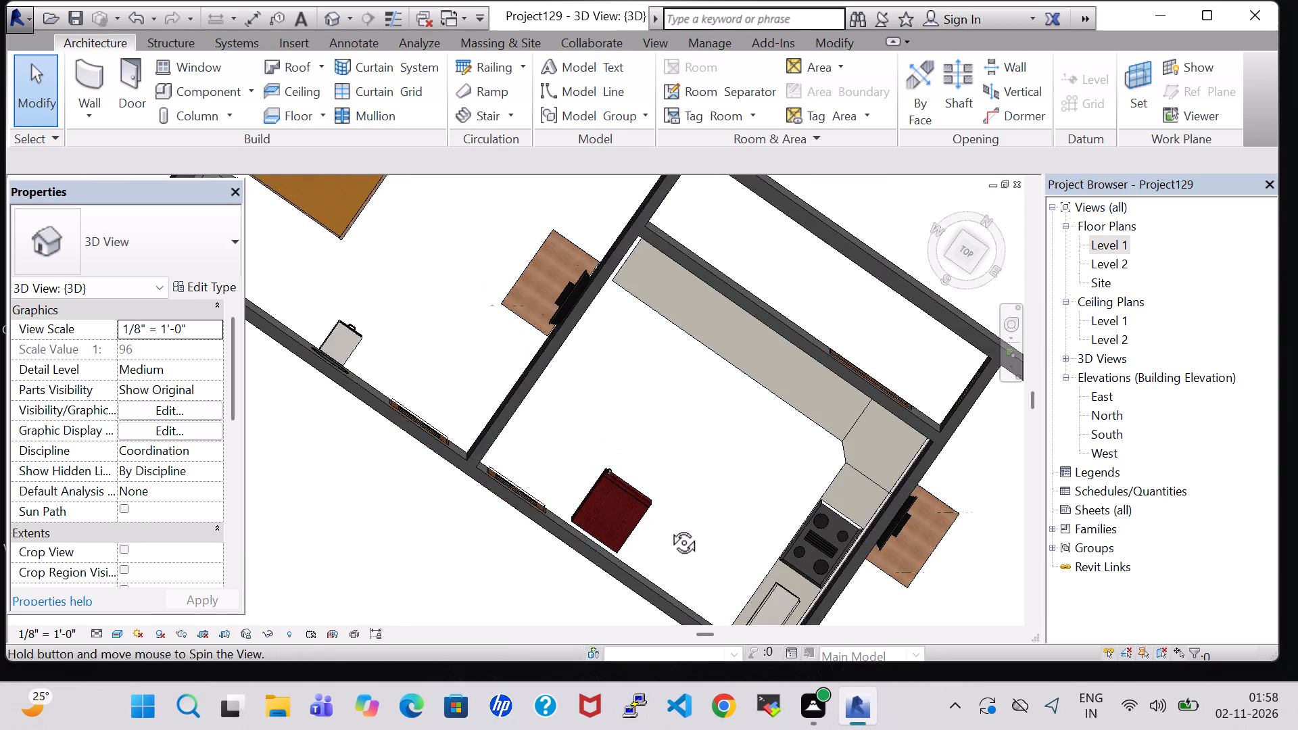
{"action": "middle_click_drag", "start_coordinate": [669, 527], "coordinate": [669, 528], "text": "shift"}
{"action": "scroll", "coordinate": [669, 528], "scroll_direction": "up", "scroll_amount": 1, "text": "shift"}
{"action": "scroll", "coordinate": [662, 470], "scroll_direction": "up", "scroll_amount": 6}
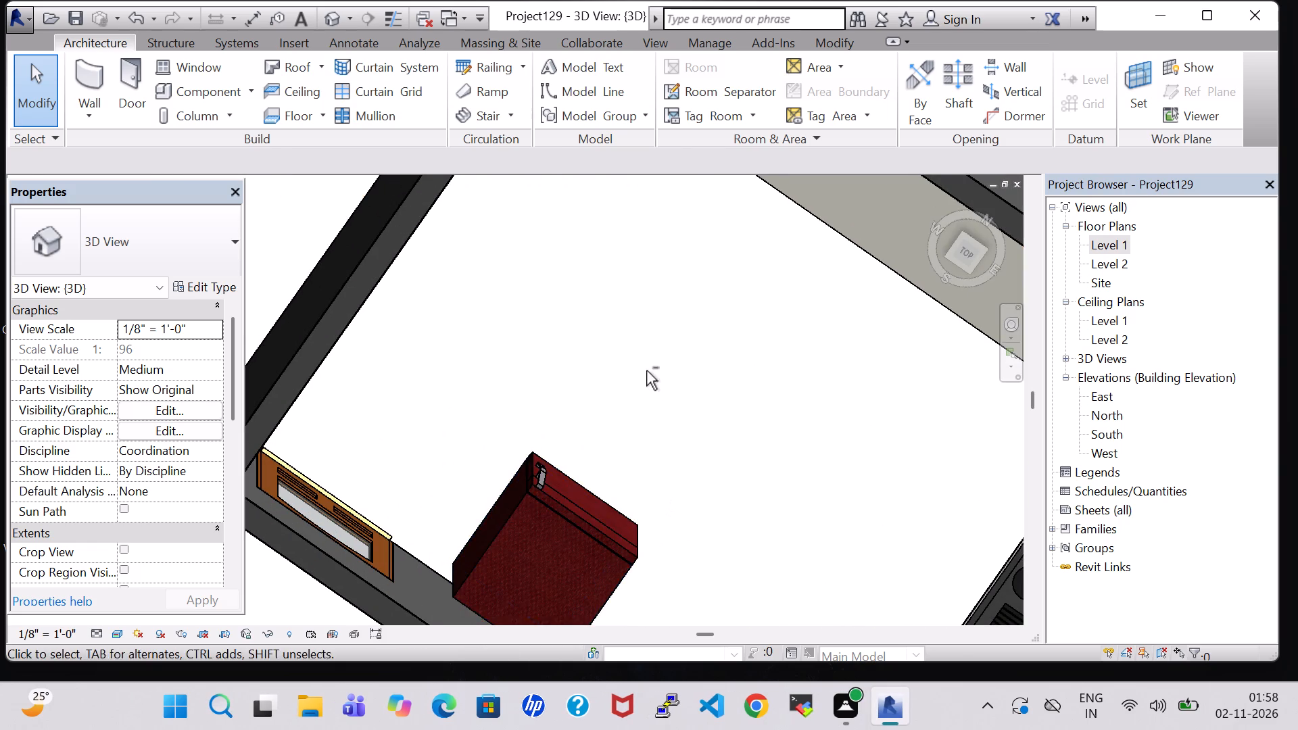
Examine the kitchen layout in the 3D view from several angles, including the refrigerator, counter, cooktop and window wall.
{"action": "middle_click_drag", "start_coordinate": [646, 370], "coordinate": [643, 487], "text": "shift"}
{"action": "scroll", "coordinate": [644, 481], "scroll_direction": "down", "scroll_amount": 5}
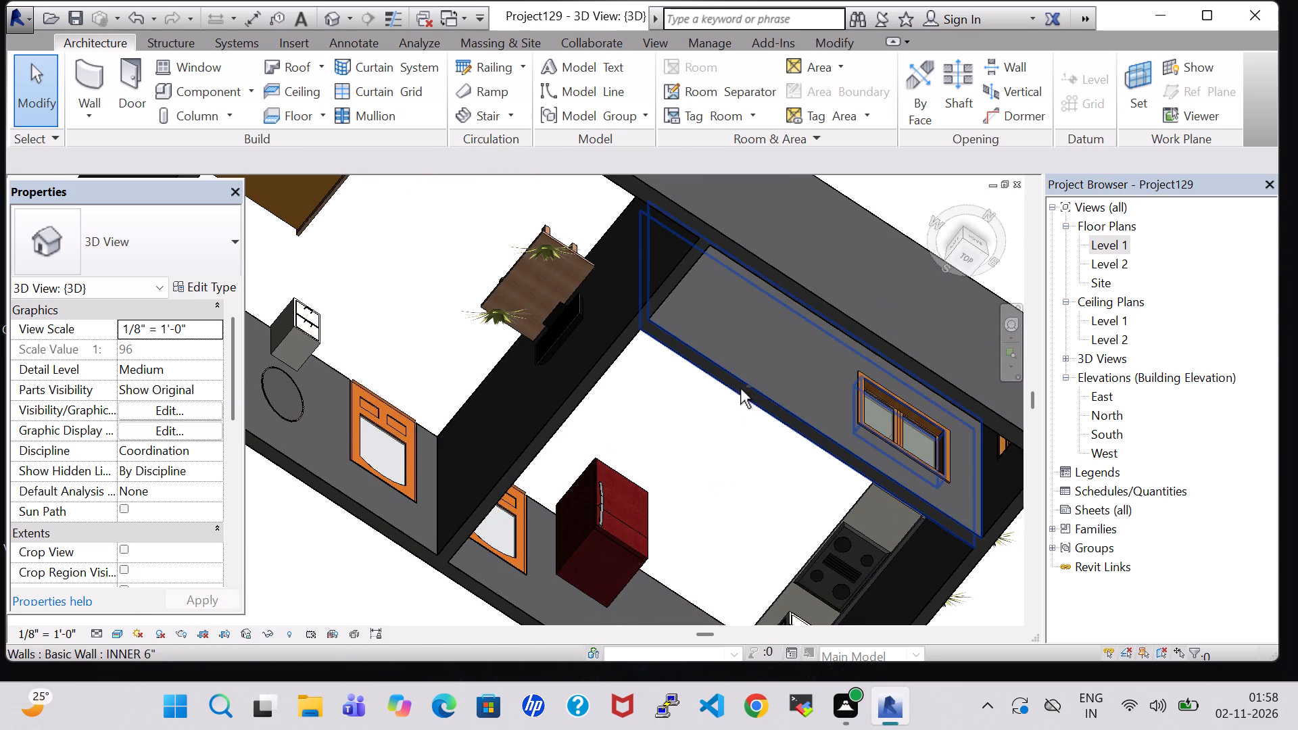
{"action": "middle_click", "coordinate": [740, 389], "text": "shift"}
{"action": "scroll", "coordinate": [730, 463], "scroll_direction": "down", "scroll_amount": 1}
{"action": "middle_click_drag", "start_coordinate": [724, 486], "coordinate": [722, 481]}
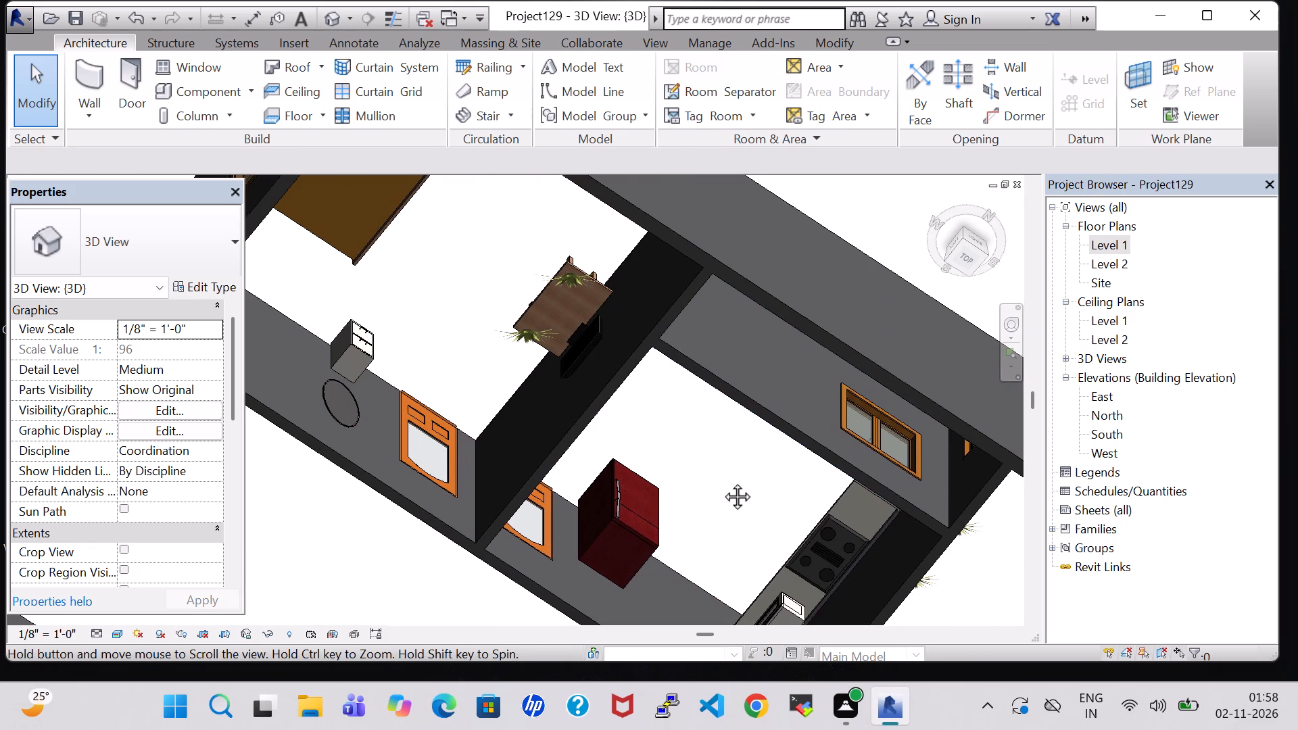
{"action": "middle_click_drag", "start_coordinate": [722, 481], "coordinate": [682, 492]}
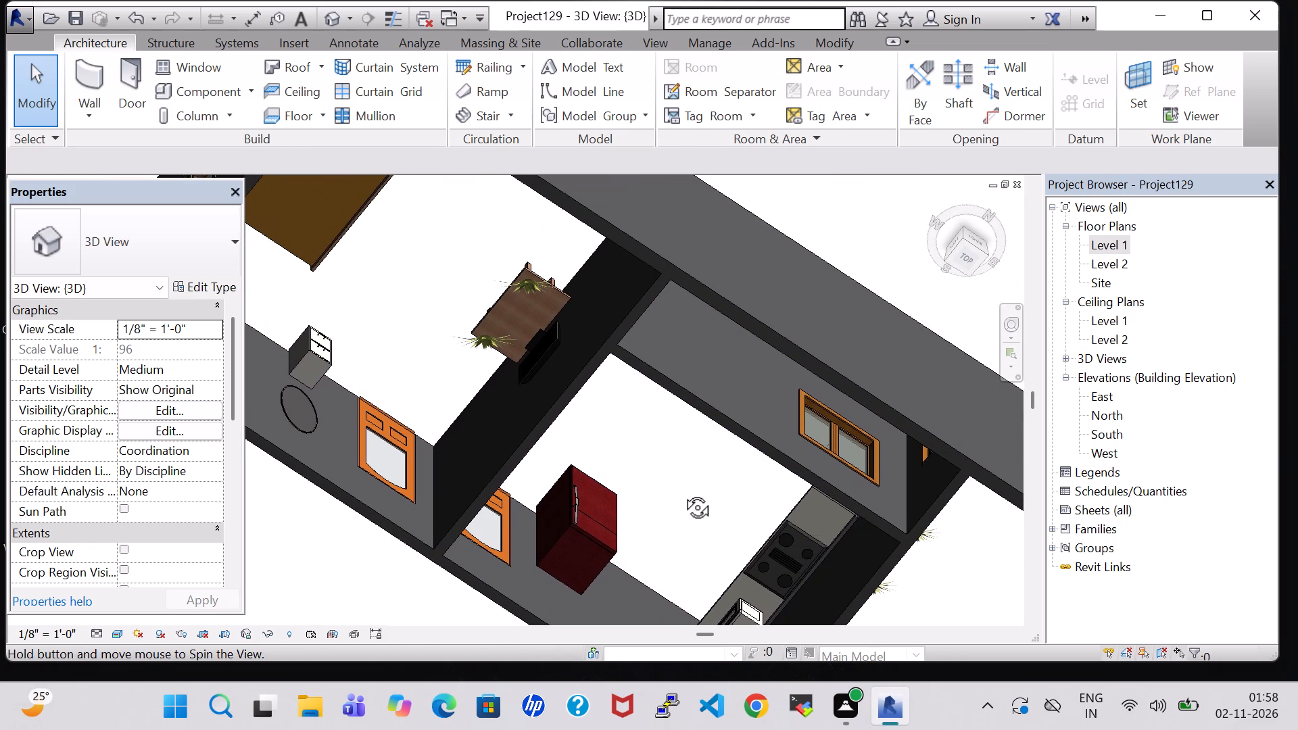
{"action": "middle_click_drag", "start_coordinate": [682, 492], "coordinate": [688, 331]}
{"action": "middle_click_drag", "start_coordinate": [622, 413], "coordinate": [667, 428], "text": "shift"}
{"action": "middle_click", "coordinate": [667, 428], "text": "shift"}
{"action": "middle_click", "coordinate": [599, 438], "text": "shift"}
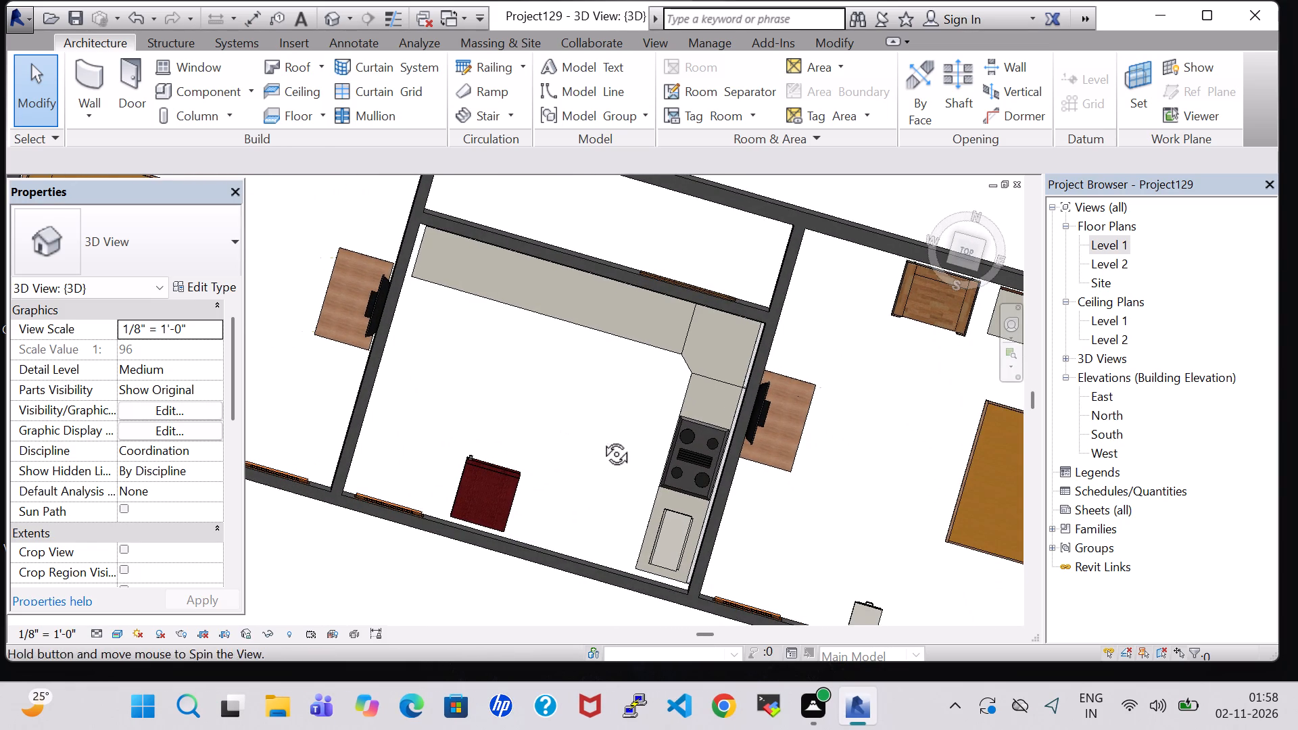
In the Level 1 plan, load the Sink Kitchen-Double family from the Sinks folder of the architectural plumbing fixtures library.
{"action": "double_click", "coordinate": [1113, 241]}
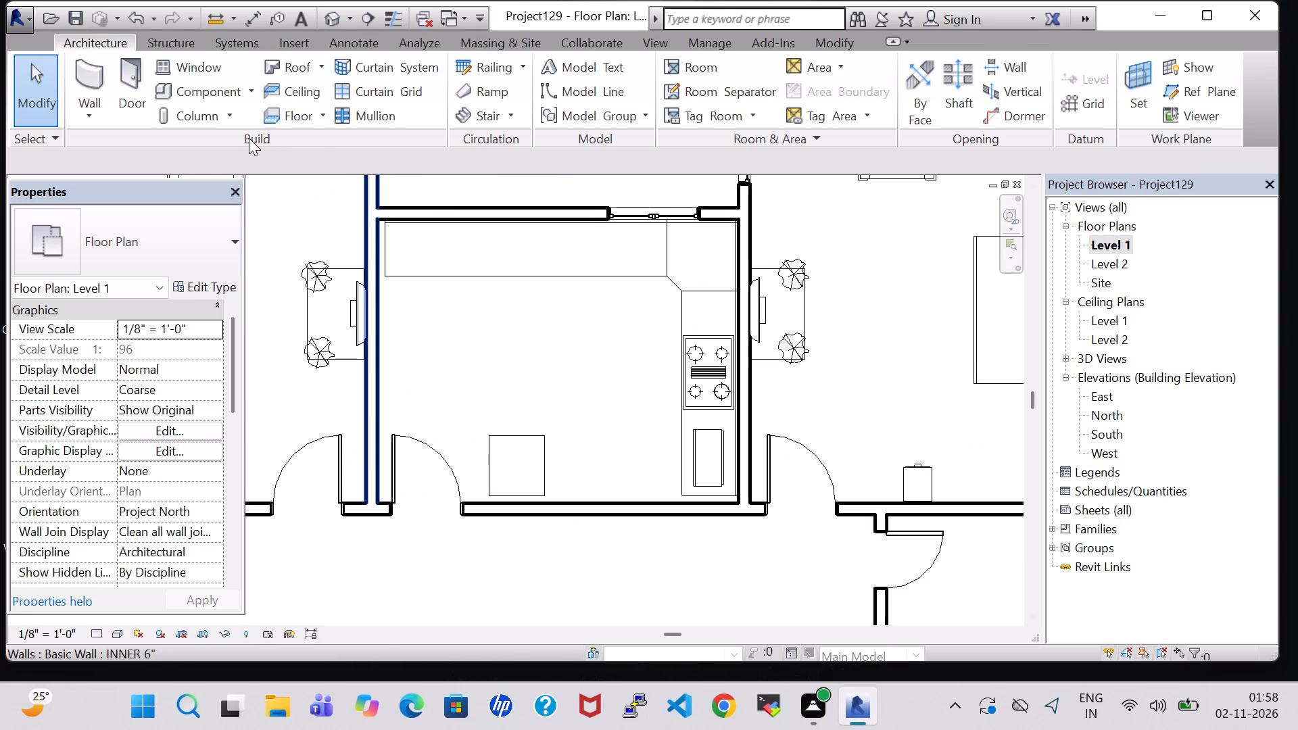
{"action": "left_click", "coordinate": [171, 92]}
{"action": "left_click", "coordinate": [819, 92]}
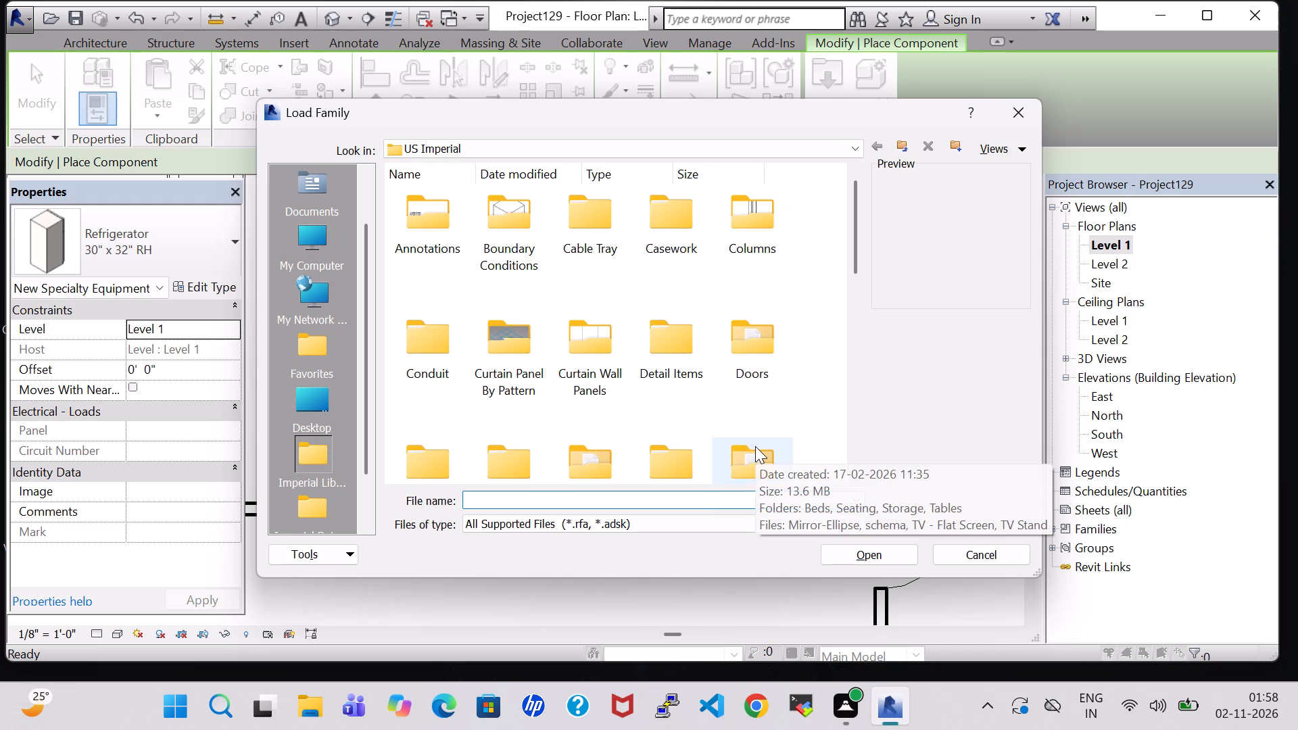
{"action": "left_click", "coordinate": [755, 446]}
{"action": "key", "text": "p"}
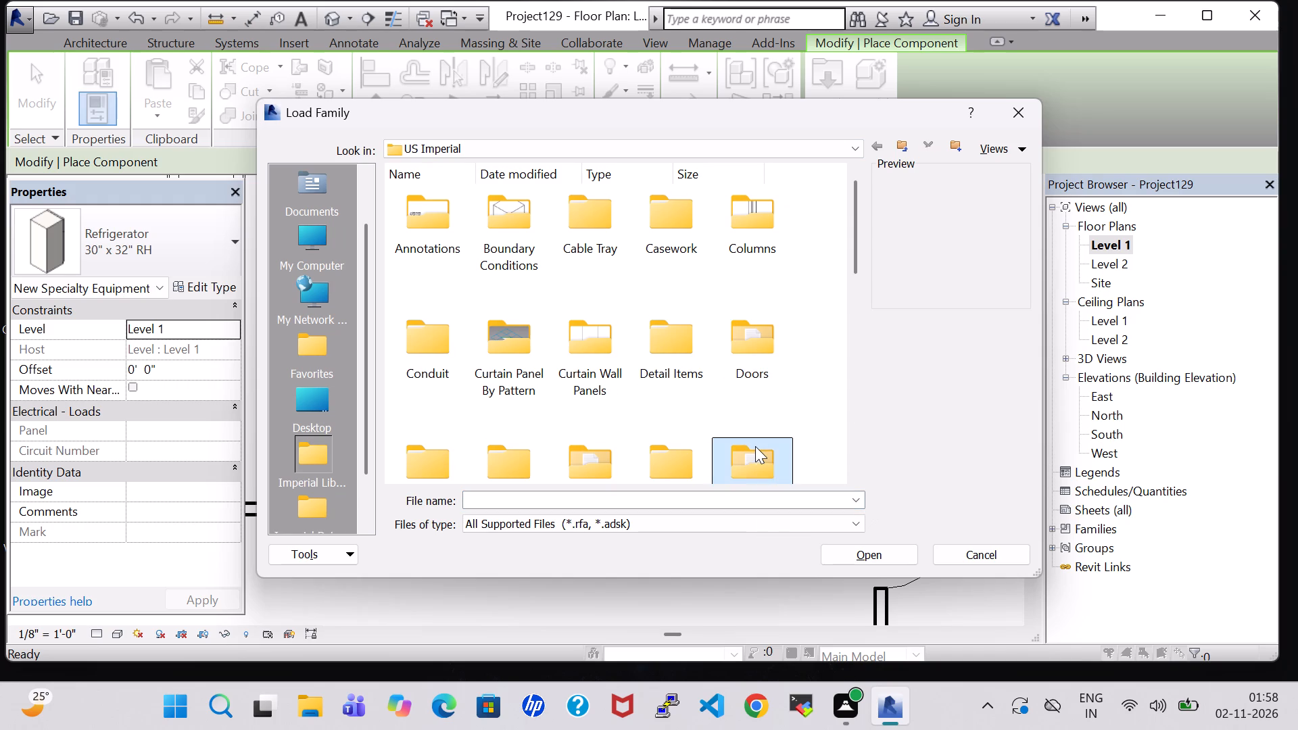
{"action": "double_click", "coordinate": [600, 237]}
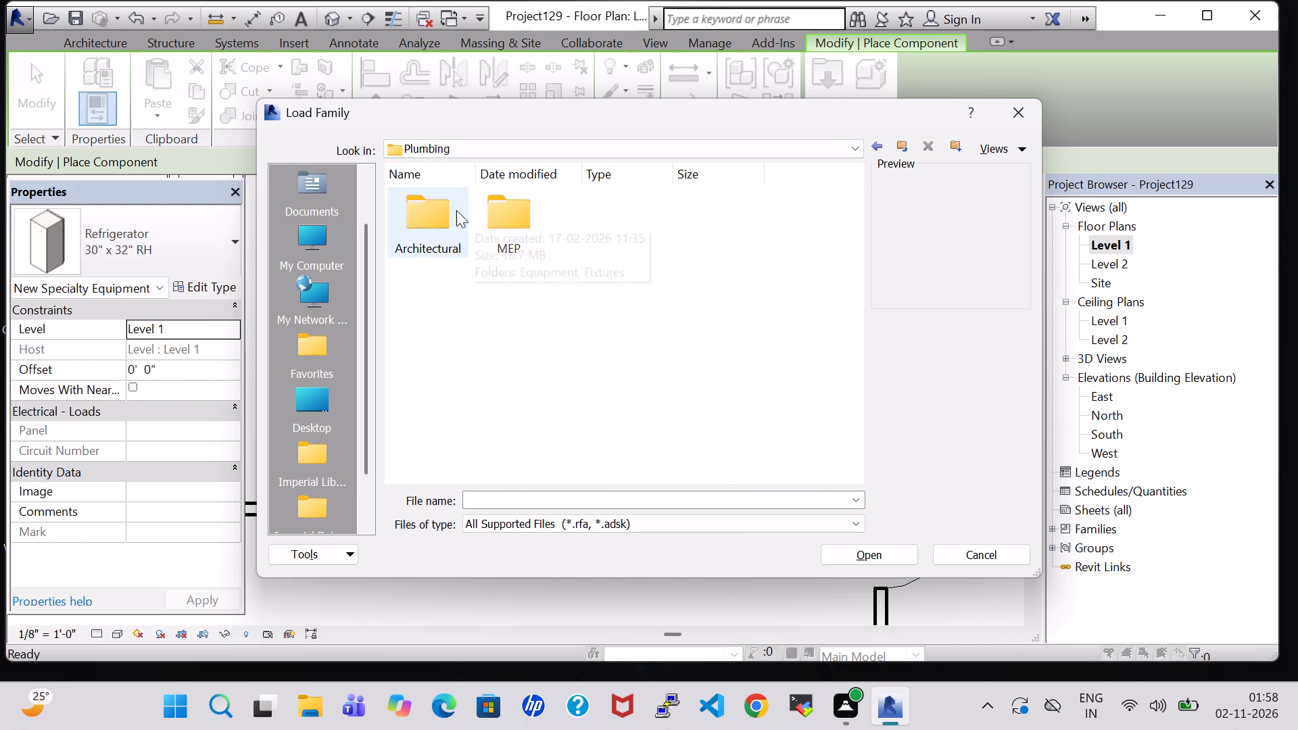
{"action": "double_click", "coordinate": [443, 210]}
{"action": "double_click", "coordinate": [498, 229]}
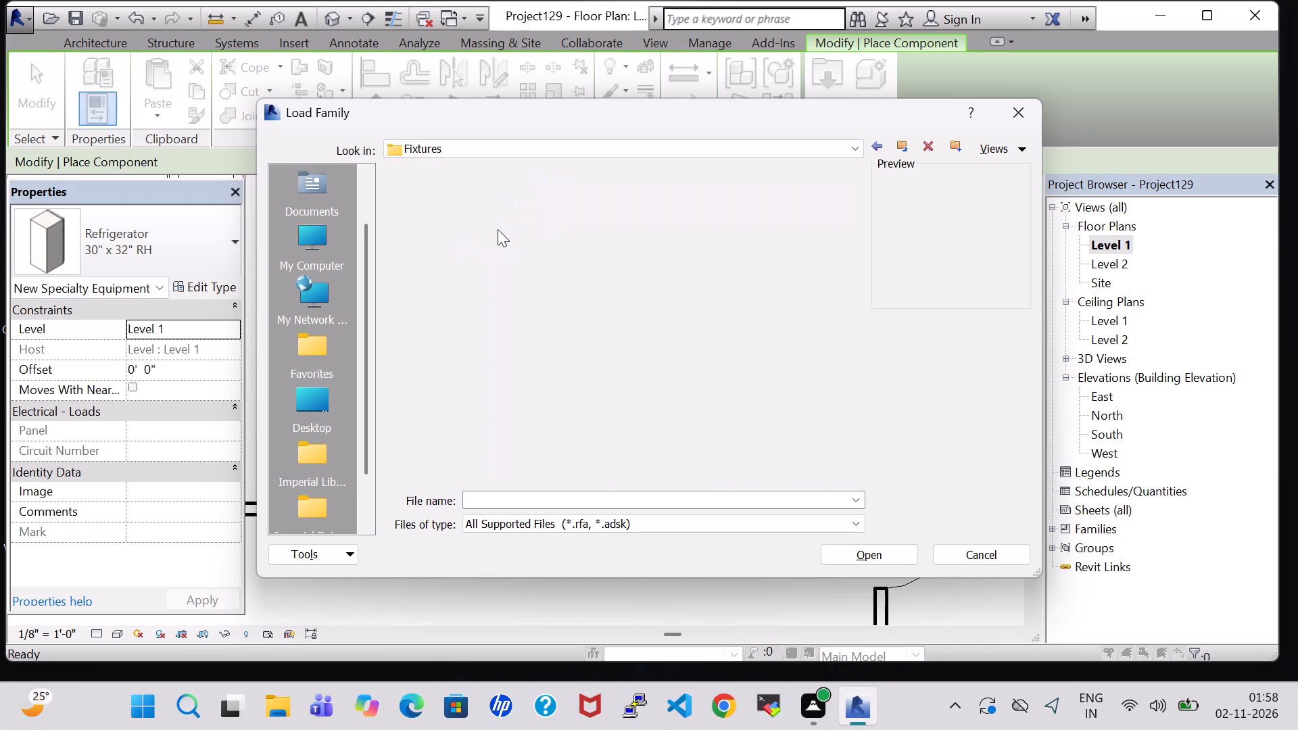
{"action": "triple_click", "coordinate": [783, 227]}
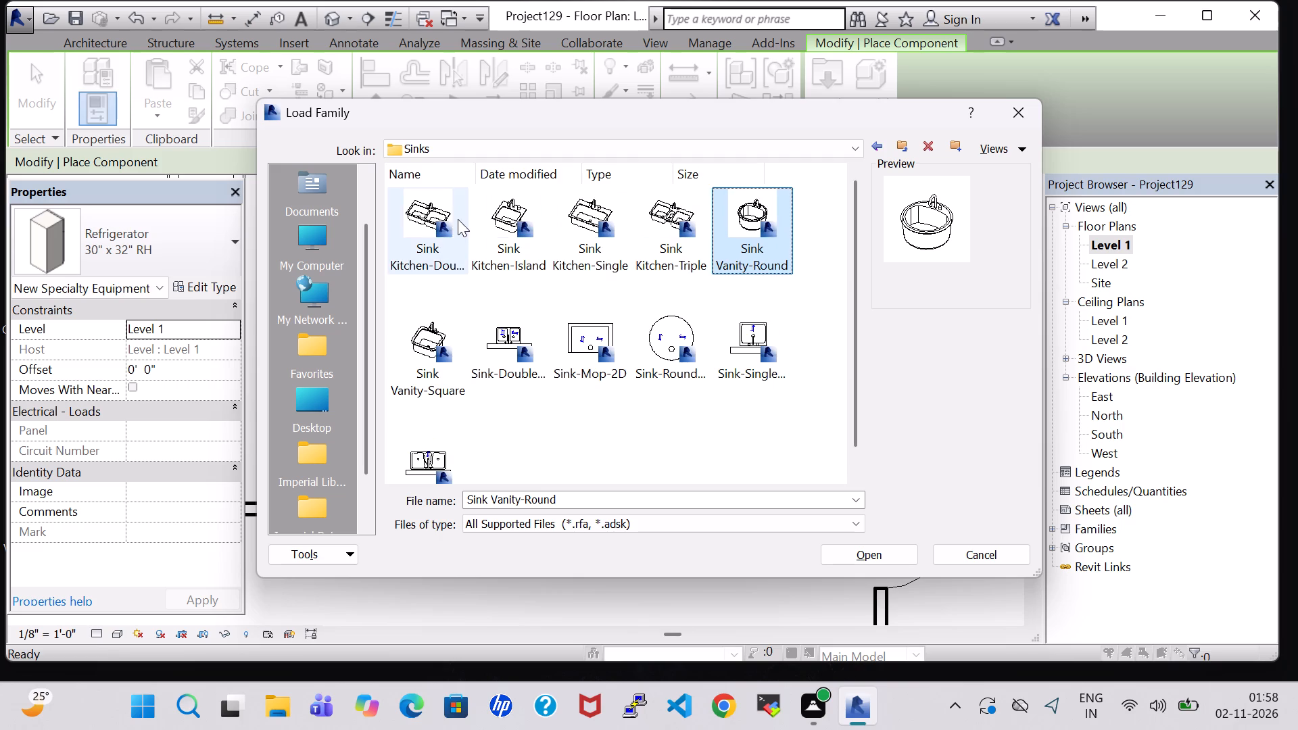
{"action": "left_click", "coordinate": [455, 219]}
{"action": "left_click", "coordinate": [888, 546]}
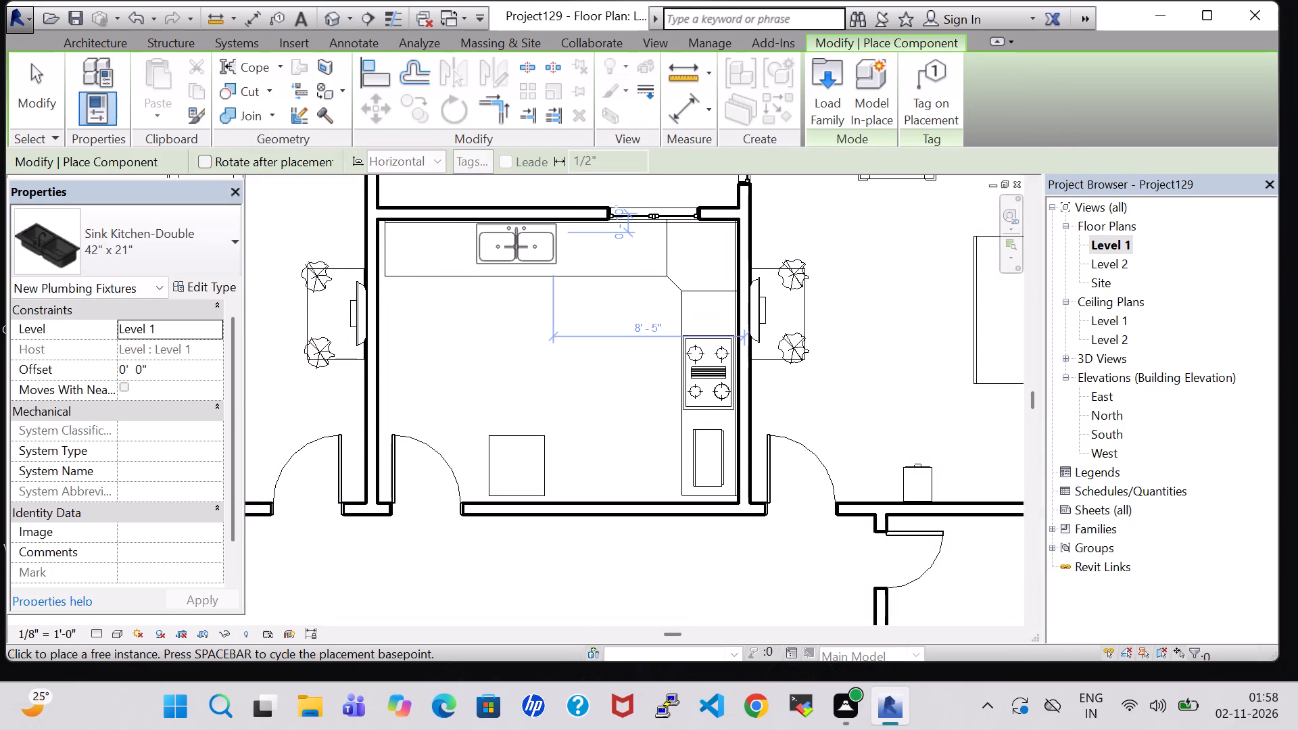
Place the 42" x 21" double kitchen sink on the north counter, about 8'-7" from the kitchen's east wall.
{"action": "left_click", "coordinate": [512, 246]}
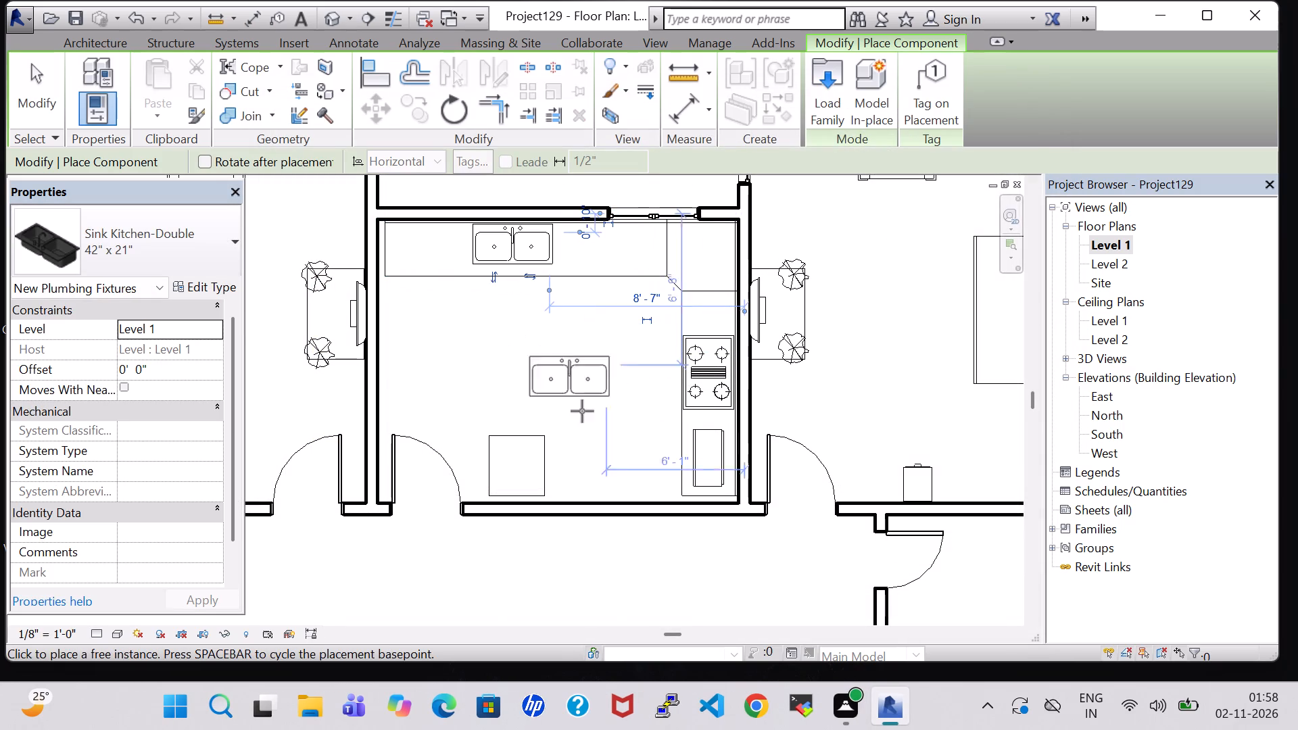
{"action": "key", "text": "Escape"}
{"action": "key", "text": "Escape"}
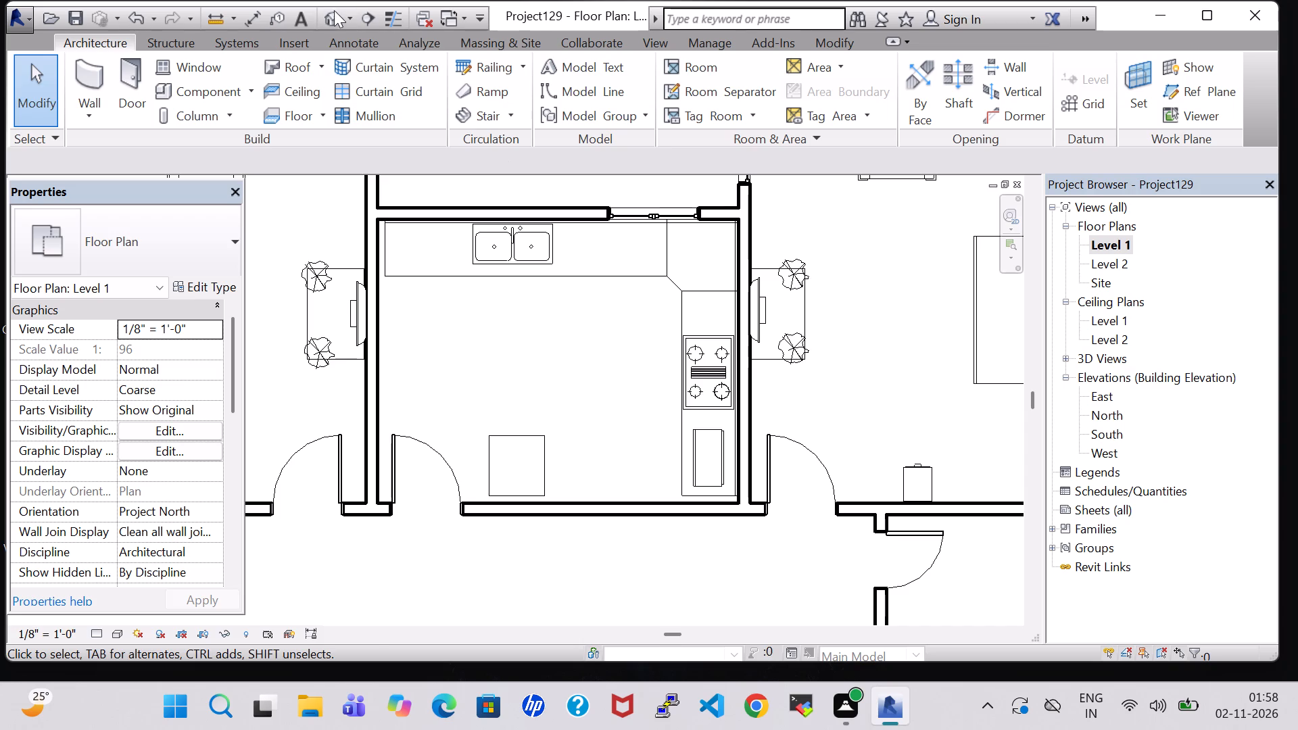
Examine the sink's fit in the north counter and its position relative to the kitchen window in 3D.
{"action": "left_click", "coordinate": [336, 11]}
{"action": "middle_click_drag", "start_coordinate": [569, 425], "coordinate": [563, 410], "text": "shift"}
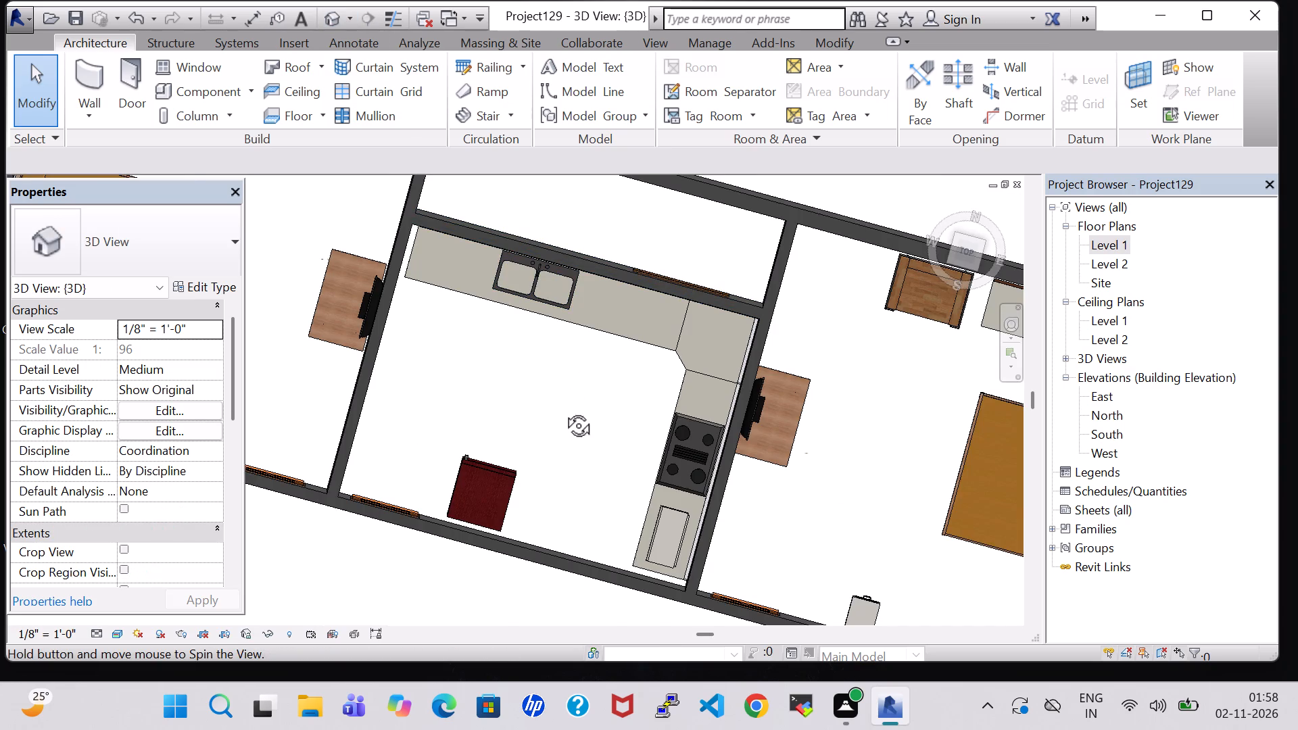
{"action": "middle_click_drag", "start_coordinate": [563, 410], "coordinate": [579, 272], "text": "shift"}
{"action": "scroll", "coordinate": [523, 354], "scroll_direction": "up", "scroll_amount": 6}
{"action": "middle_click_drag", "start_coordinate": [526, 459], "coordinate": [533, 382], "text": "shift"}
{"action": "middle_click_drag", "start_coordinate": [534, 379], "coordinate": [606, 387]}
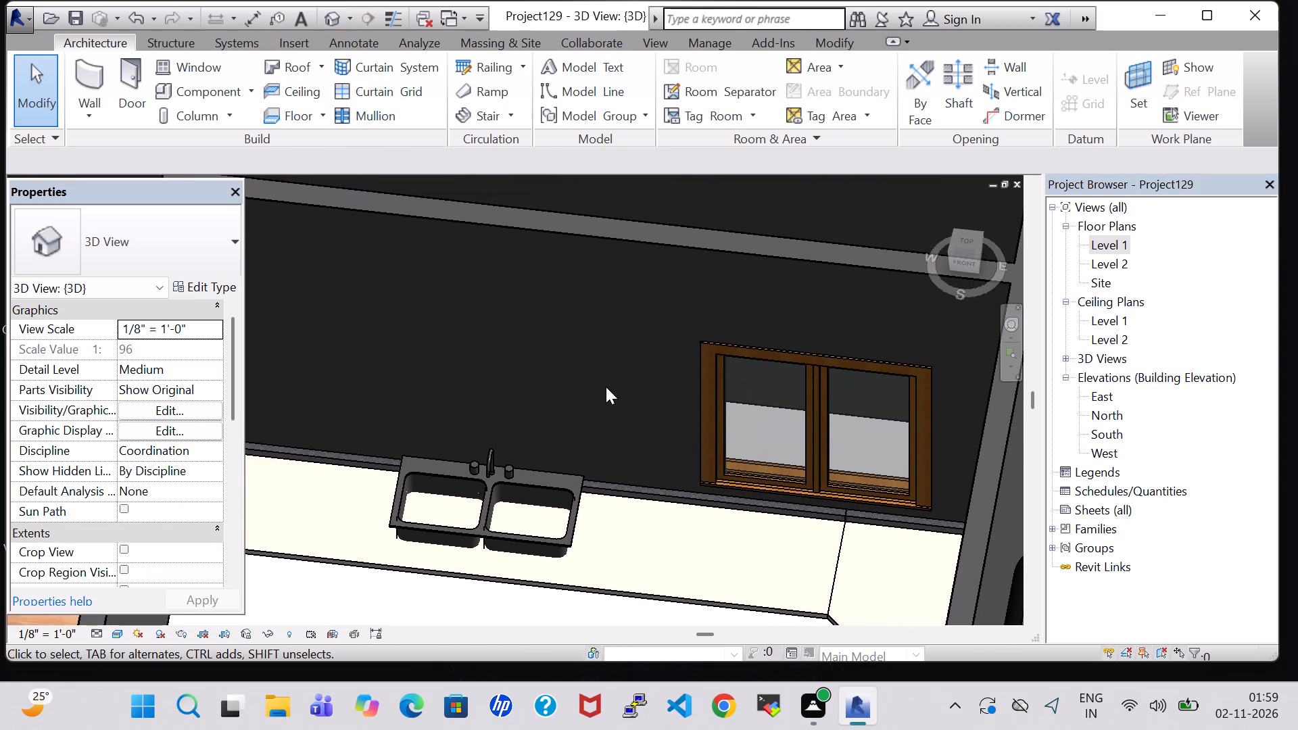
{"action": "left_click", "coordinate": [776, 469]}
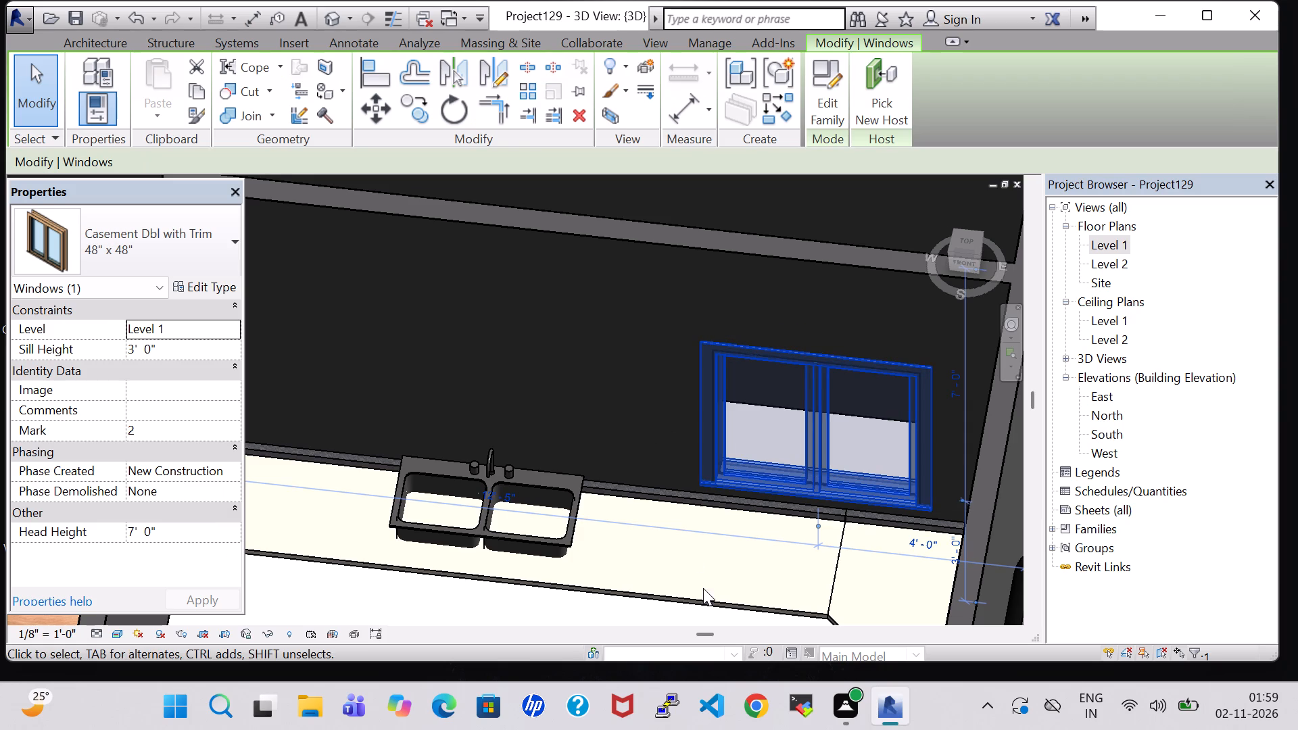
{"action": "middle_click_drag", "start_coordinate": [704, 593], "coordinate": [709, 487], "text": "shift"}
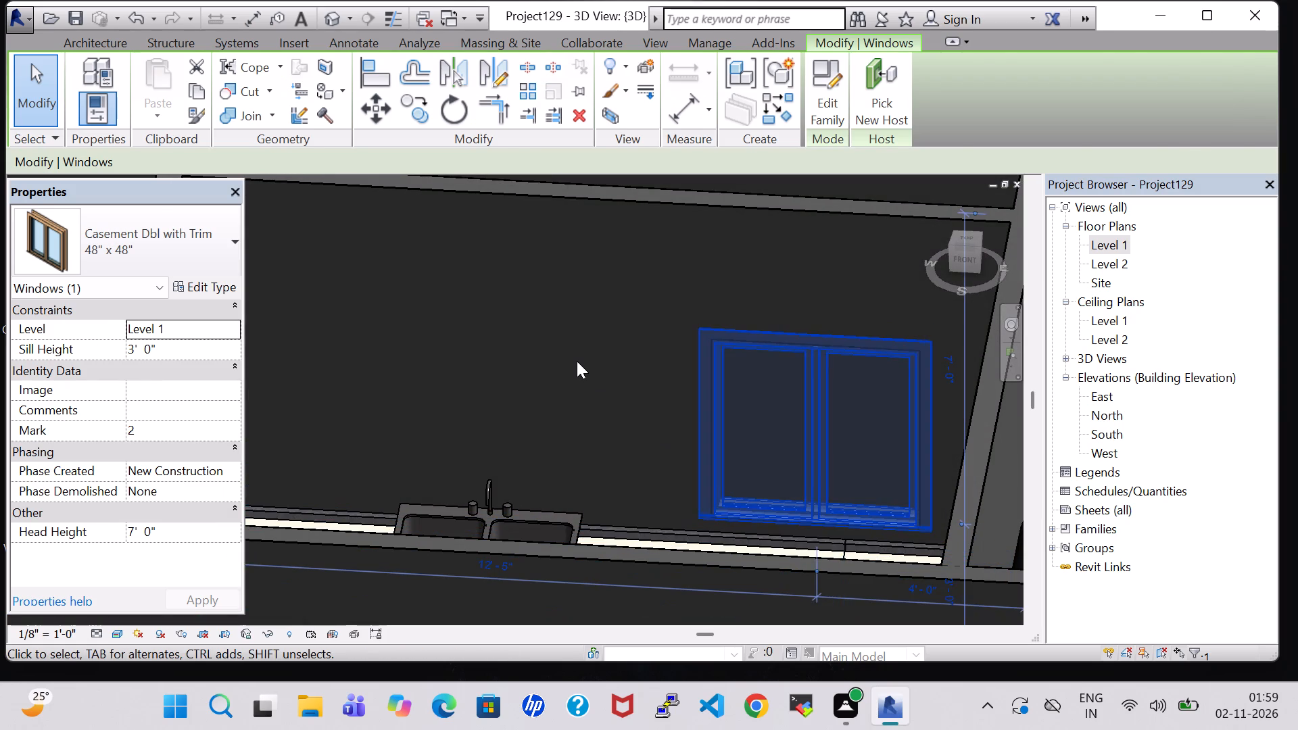
{"action": "left_click", "coordinate": [577, 361]}
{"action": "middle_click", "coordinate": [577, 361]}
{"action": "middle_click_drag", "start_coordinate": [577, 361], "coordinate": [581, 368], "text": "shift"}
{"action": "middle_click_drag", "start_coordinate": [581, 369], "coordinate": [583, 377], "text": "shift"}
{"action": "middle_click_drag", "start_coordinate": [583, 379], "coordinate": [583, 390], "text": "shift"}
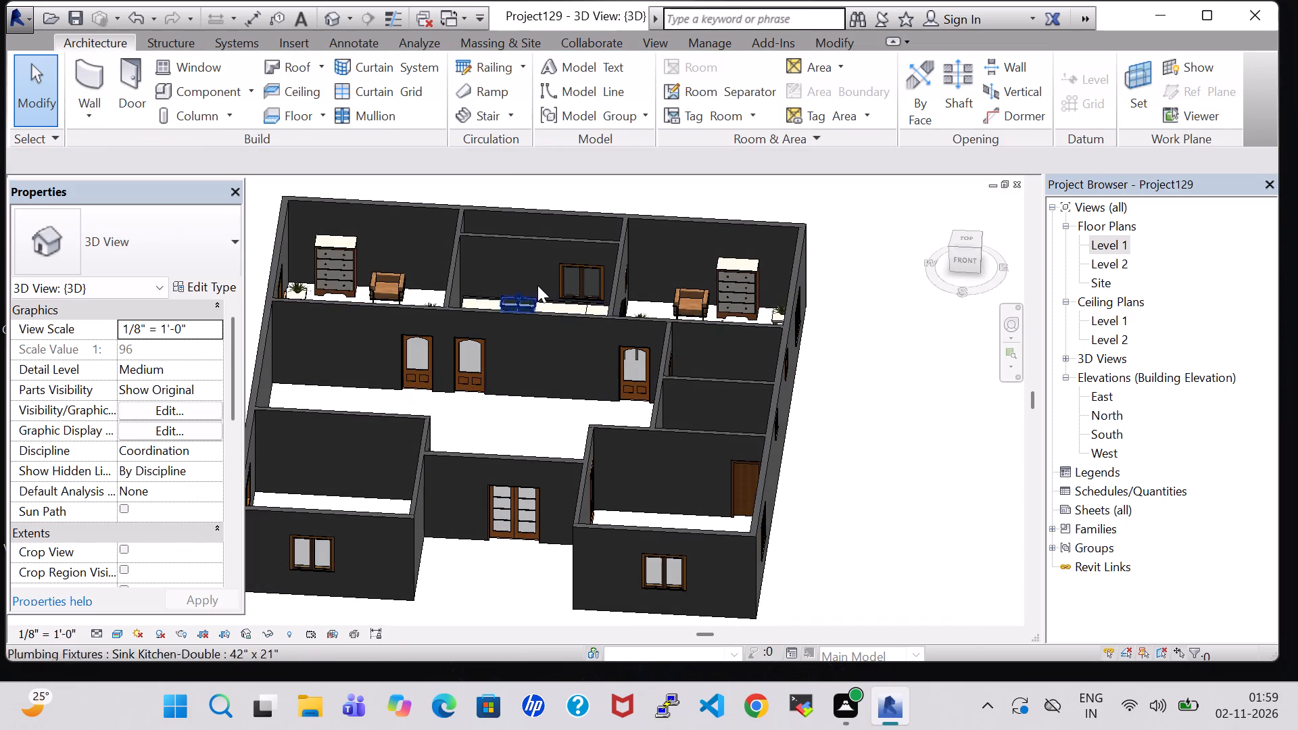
Set the kitchen counter's Panel1 Length type parameter to 6' 0".
{"action": "middle_click_drag", "start_coordinate": [536, 285], "coordinate": [544, 380], "text": "shift"}
{"action": "scroll", "coordinate": [544, 380], "scroll_direction": "up", "scroll_amount": 6}
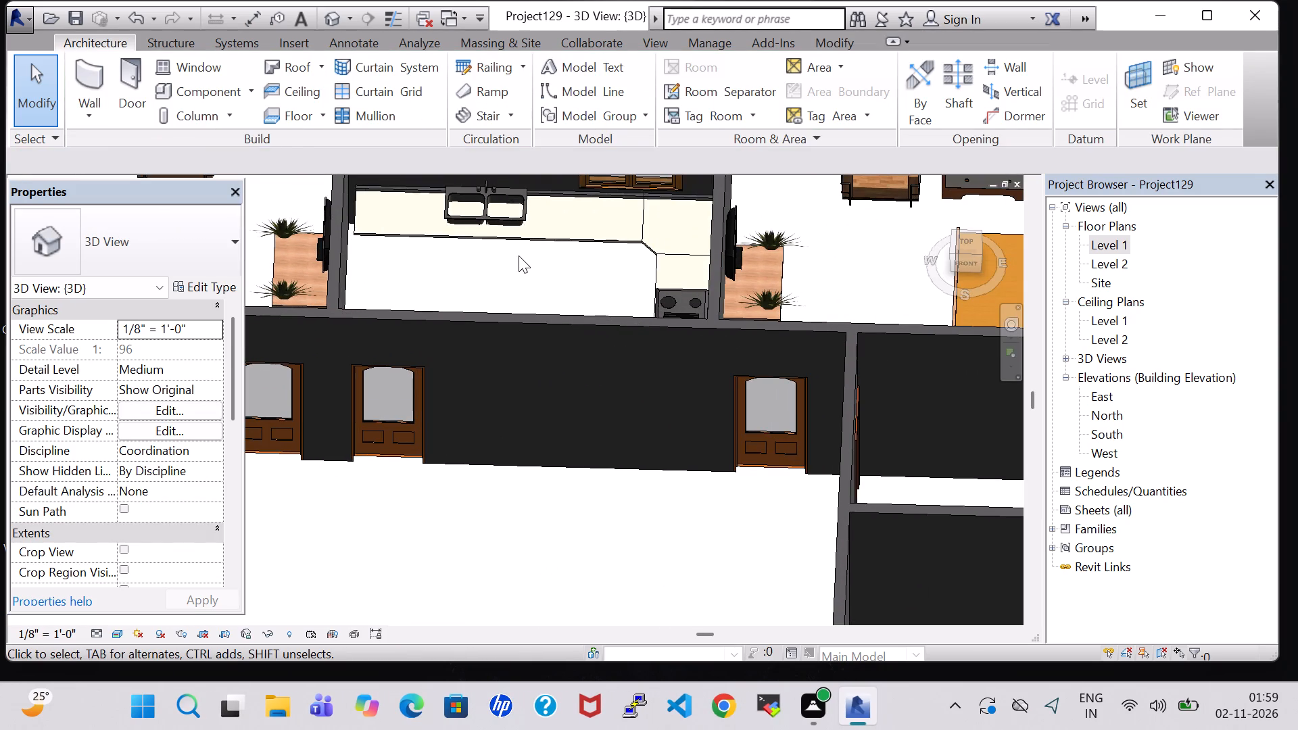
{"action": "left_click", "coordinate": [519, 243]}
{"action": "left_click", "coordinate": [213, 290]}
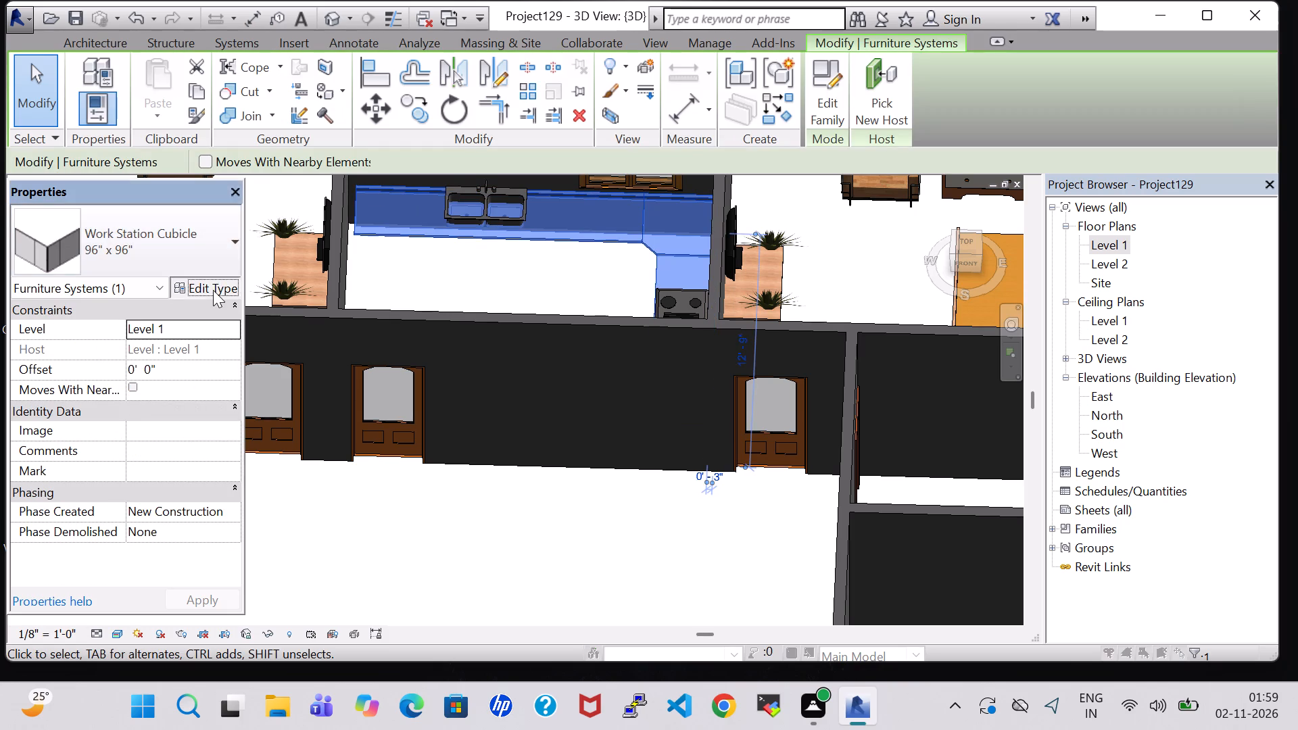
{"action": "double_click", "coordinate": [461, 427]}
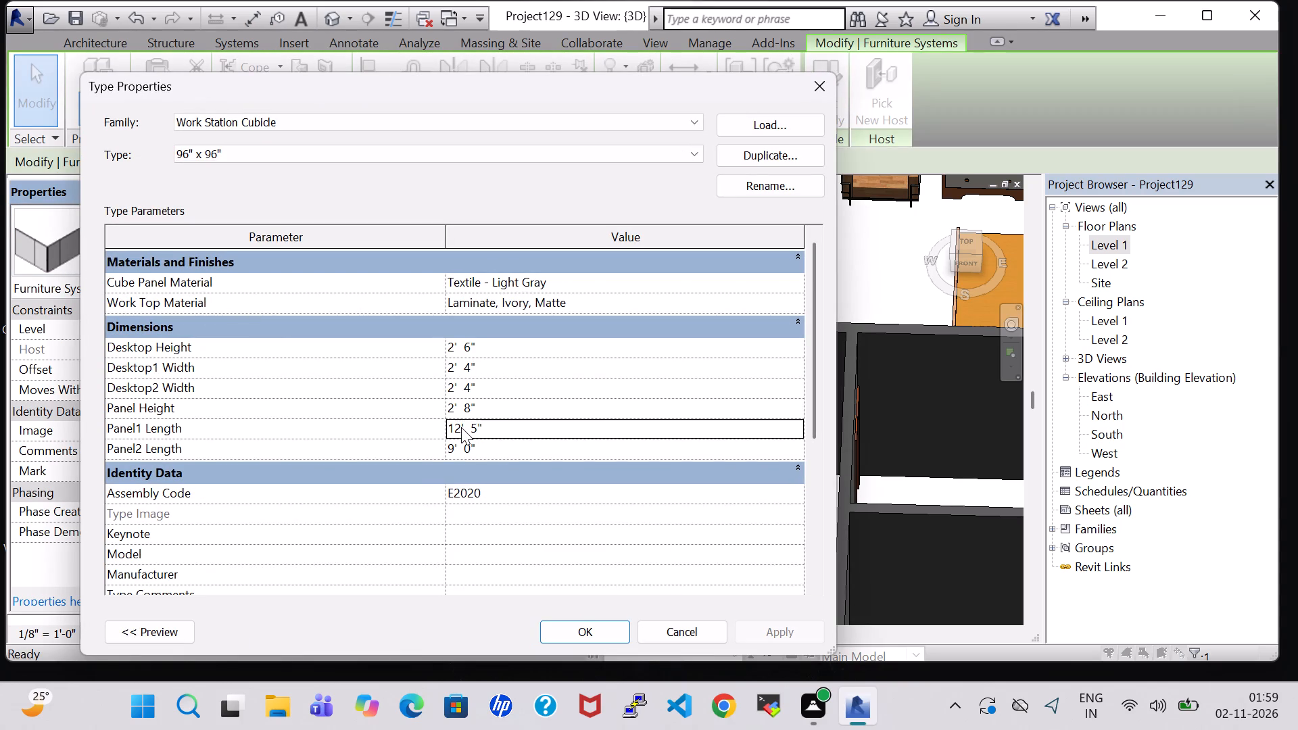
{"action": "key", "text": "BackSpace"}
{"action": "key", "text": "BackSpace"}
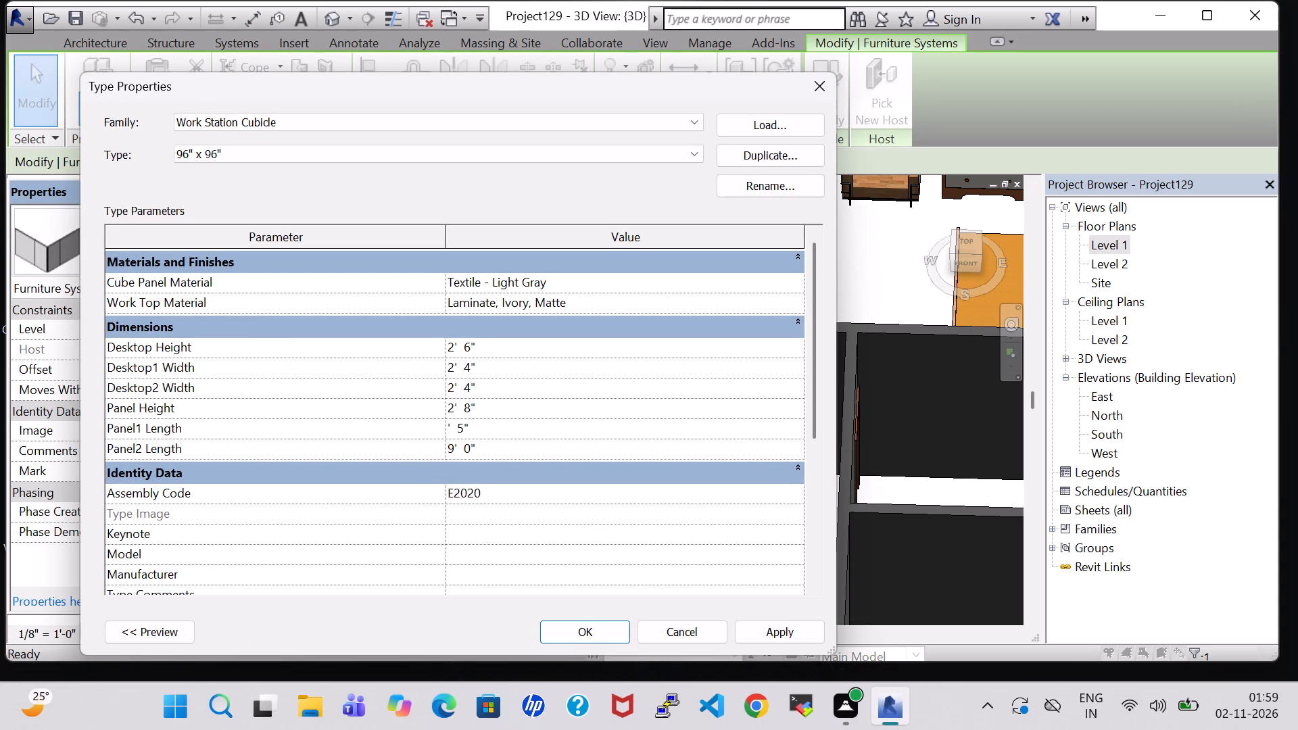
{"action": "key", "text": "6"}
{"action": "left_click", "coordinate": [471, 431]}
{"action": "key", "text": "BackSpace"}
{"action": "key", "text": "0"}
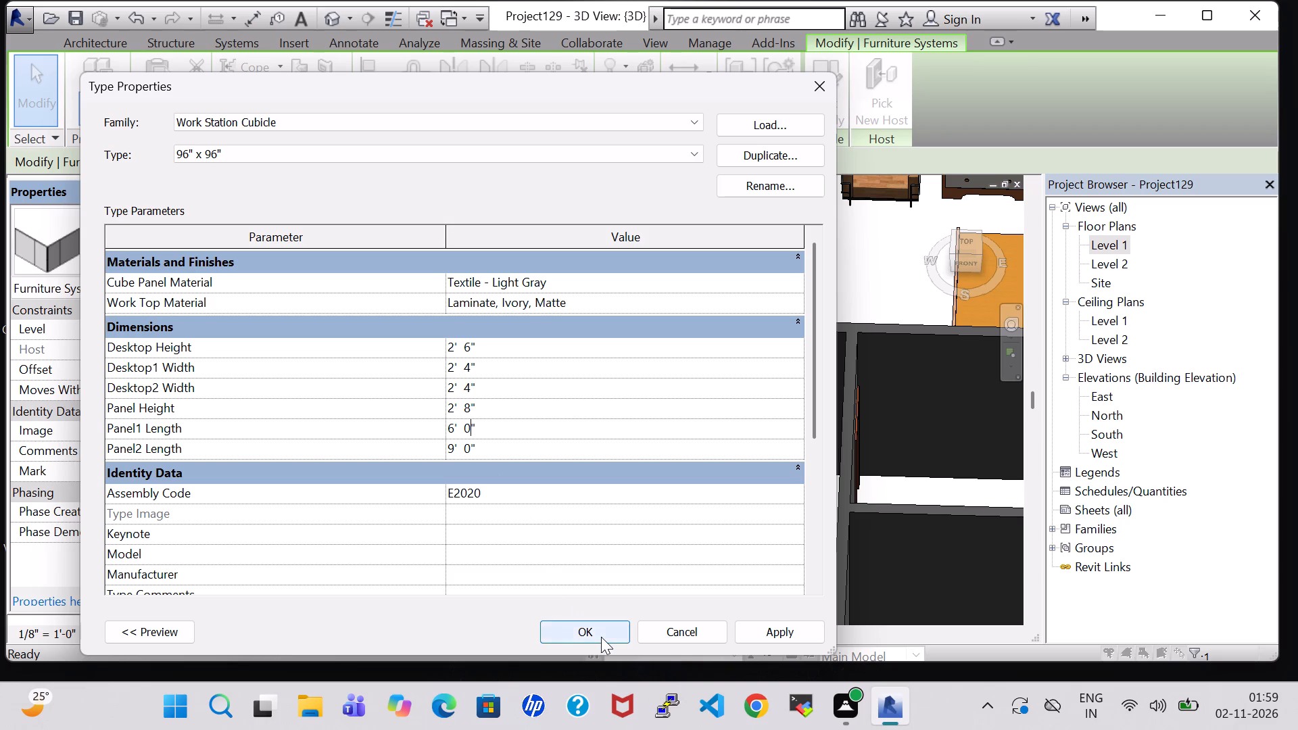
{"action": "left_click", "coordinate": [601, 637]}
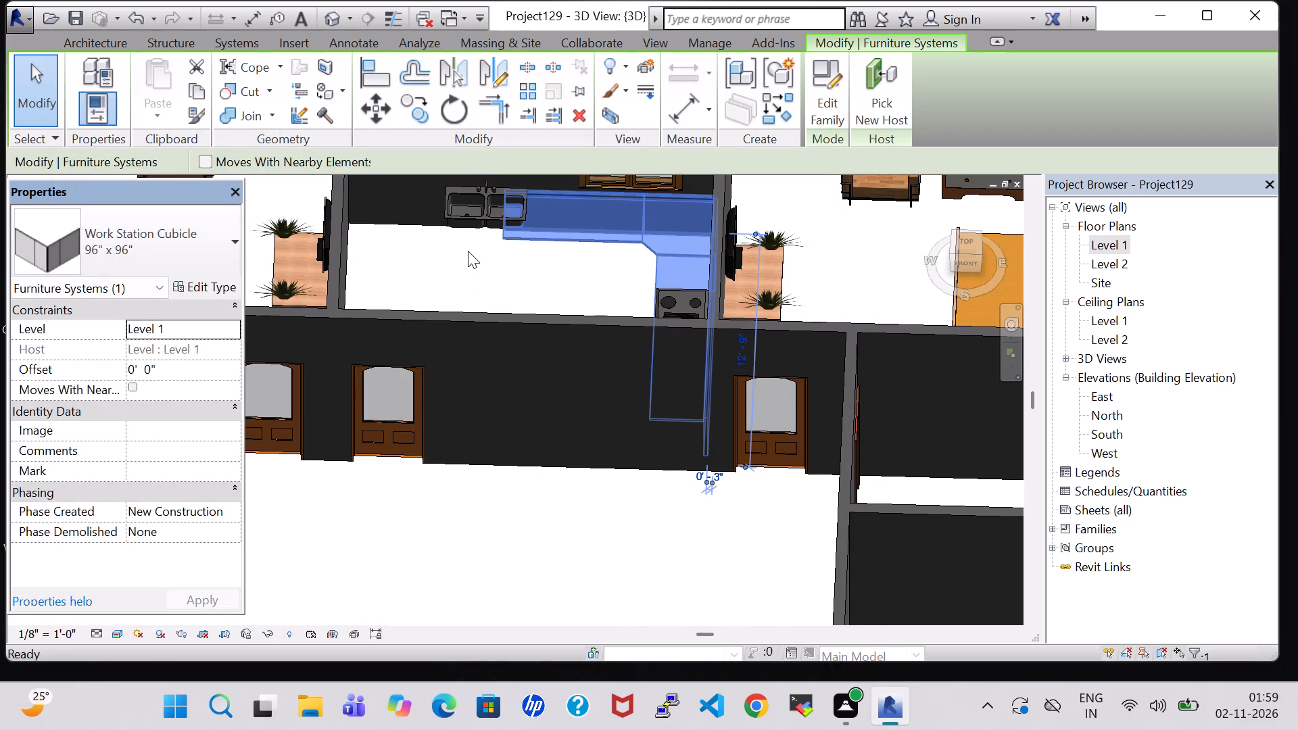
{"action": "left_click", "coordinate": [564, 264]}
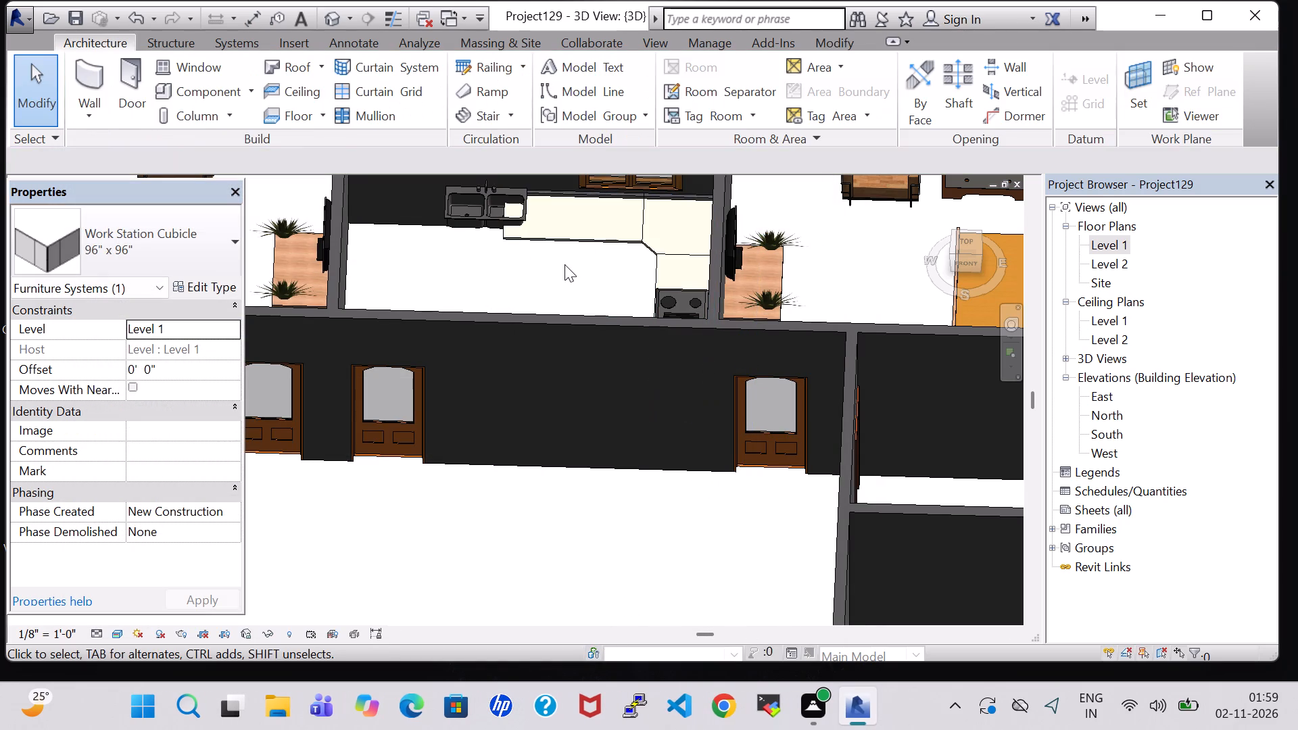
In the Level 1 plan, nudge the double sink west clear of the shortened counter, about 9'-9" from the east wall, and north against the wall.
{"action": "middle_click_drag", "start_coordinate": [564, 264], "coordinate": [559, 315], "text": "shift"}
{"action": "middle_click_drag", "start_coordinate": [505, 272], "coordinate": [539, 332]}
{"action": "double_click", "coordinate": [1106, 245]}
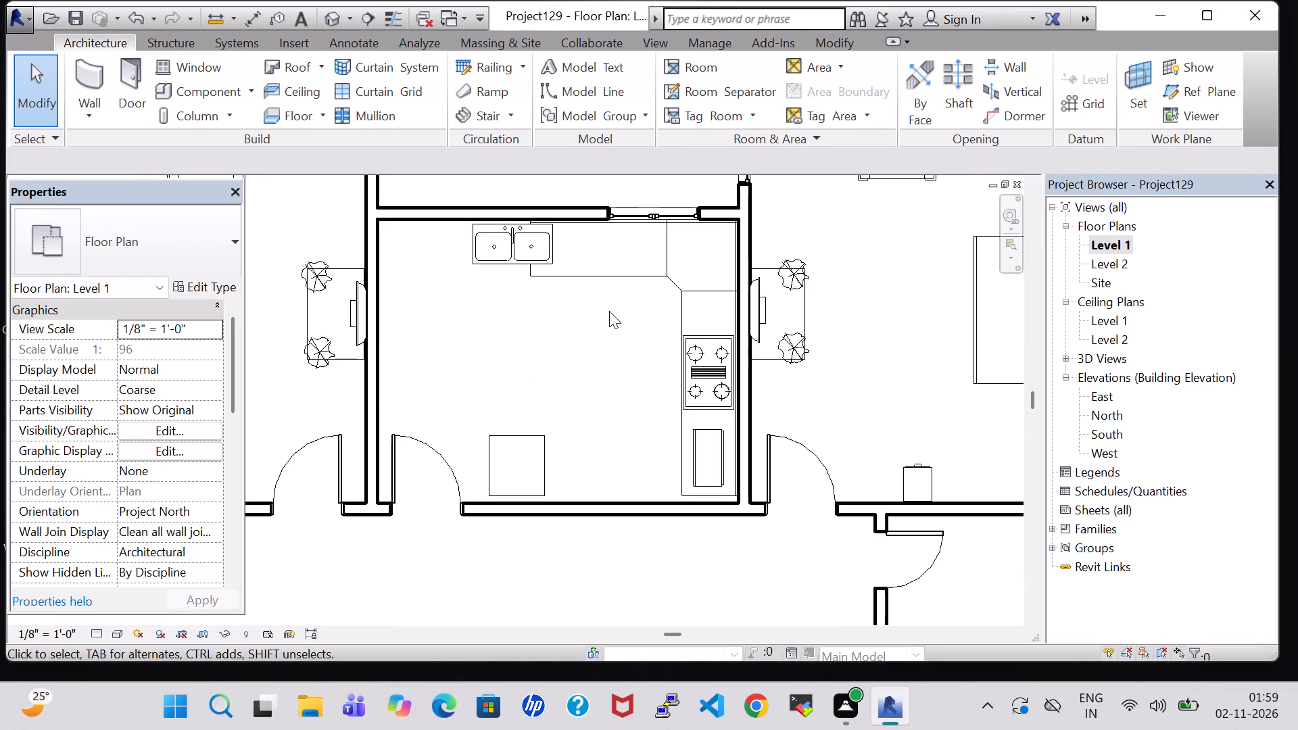
{"action": "scroll", "coordinate": [609, 311], "scroll_direction": "up", "scroll_amount": 6}
{"action": "middle_click_drag", "start_coordinate": [609, 311], "coordinate": [643, 395]}
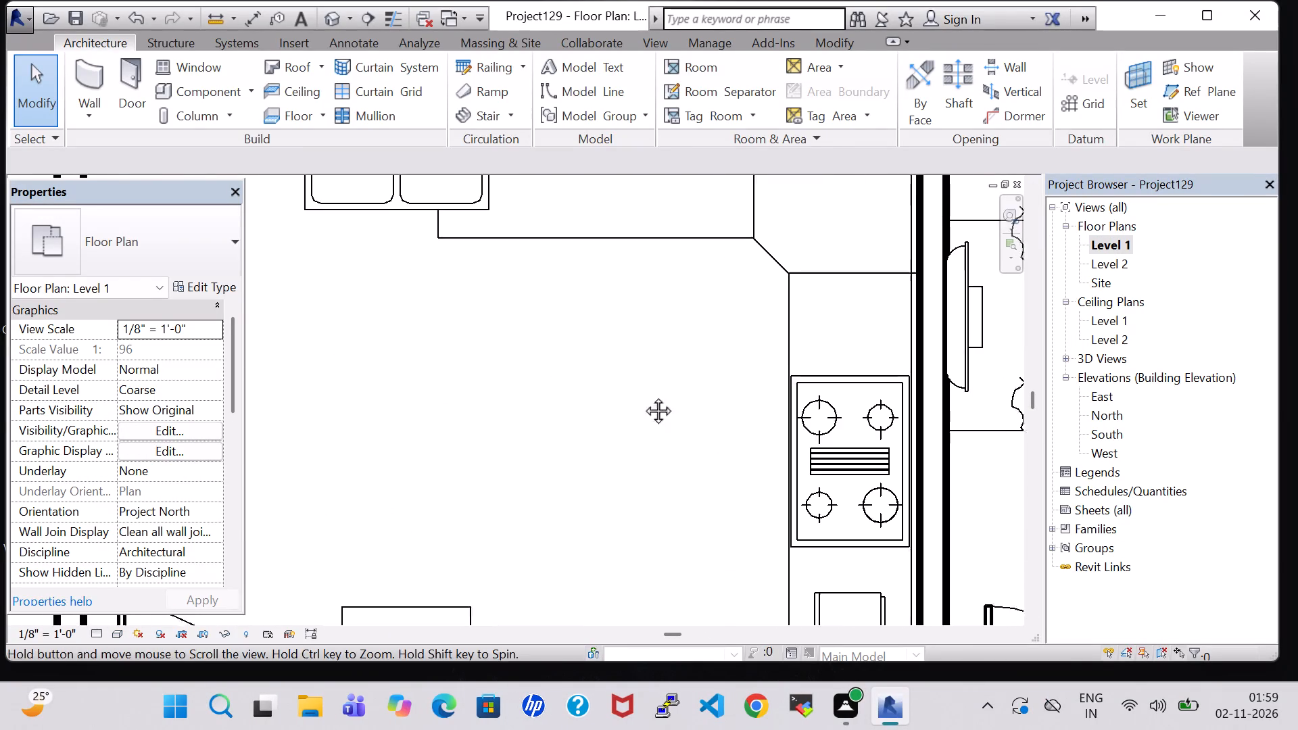
{"action": "middle_click_drag", "start_coordinate": [643, 395], "coordinate": [687, 510]}
{"action": "left_click", "coordinate": [468, 307]}
{"action": "key", "text": "Left"}
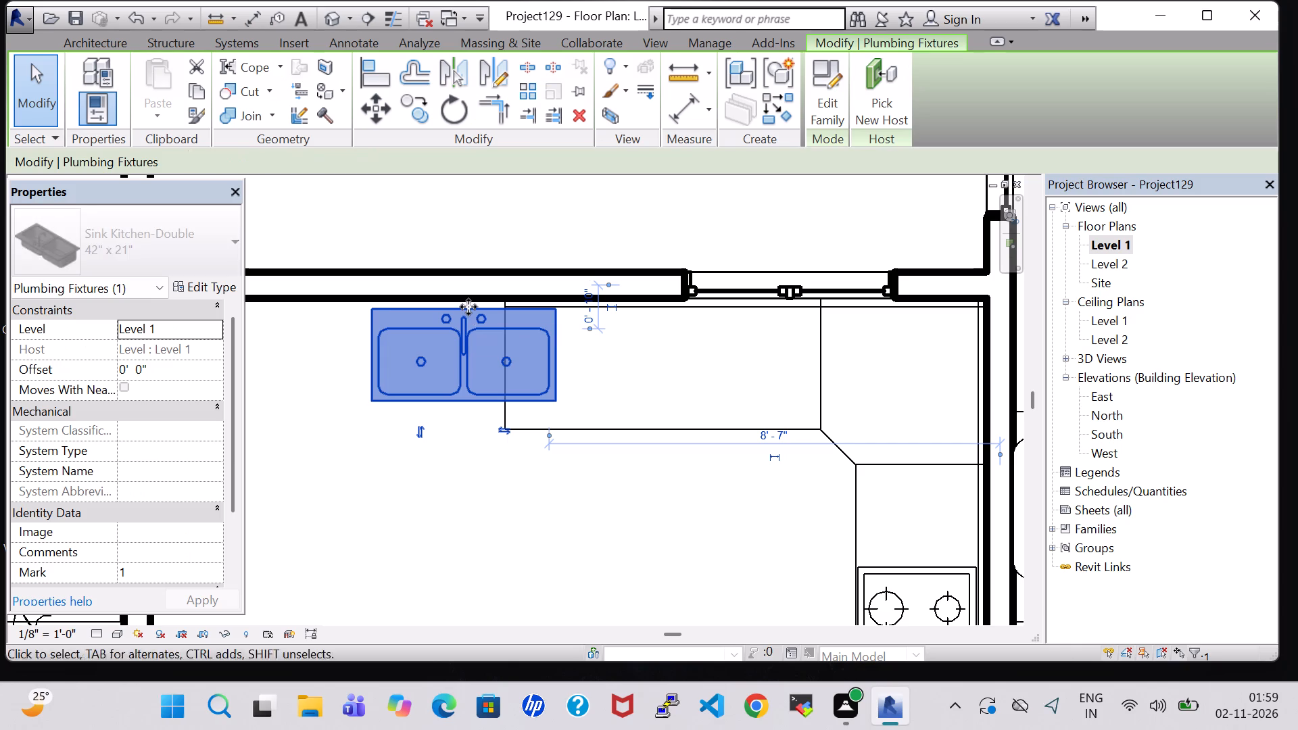
{"action": "key", "text": "Left"}
{"action": "key", "text": "Left"}
{"action": "key", "text": "Left"}
{"action": "key", "text": "Left"}
{"action": "key", "text": "Left"}
{"action": "key", "text": "Left"}
{"action": "key", "text": "Left"}
{"action": "key", "text": "Left"}
{"action": "key", "text": "Left"}
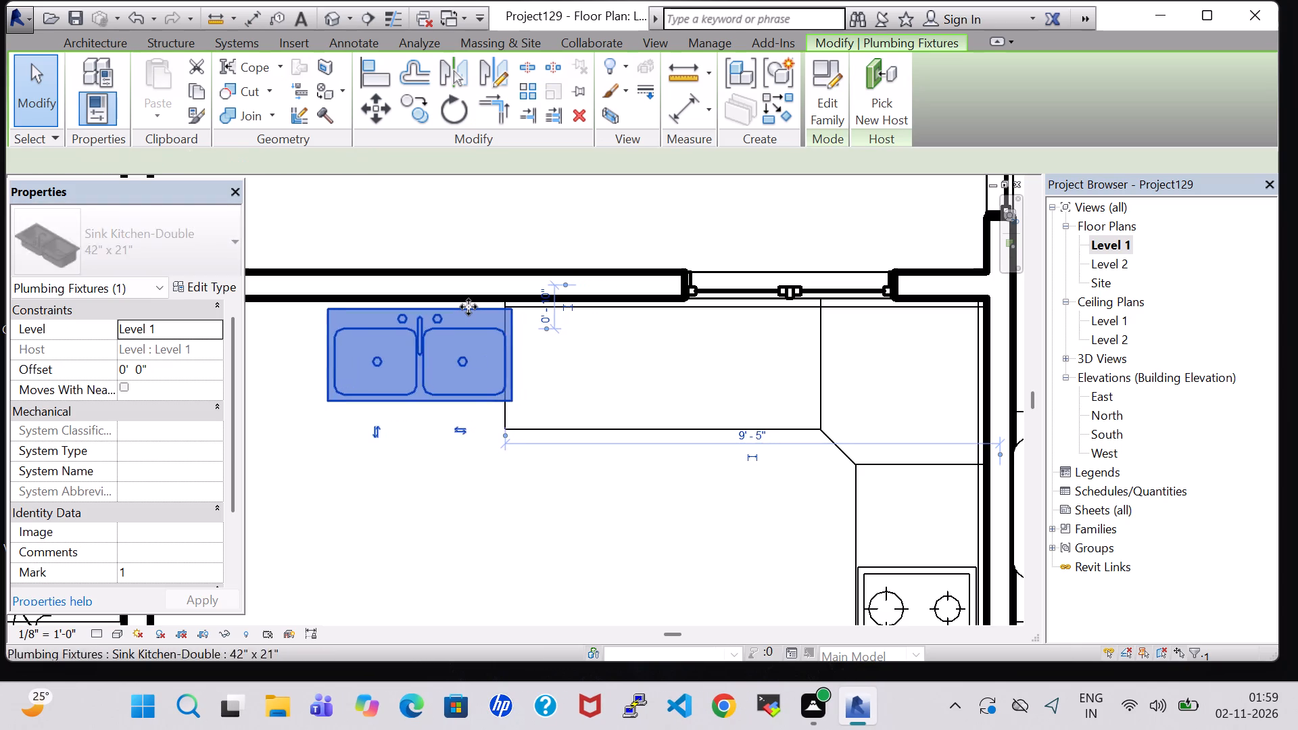
{"action": "key", "text": "Left"}
{"action": "key", "text": "Left"}
{"action": "key", "text": "Left"}
{"action": "key", "text": "Left"}
{"action": "key", "text": "Up"}
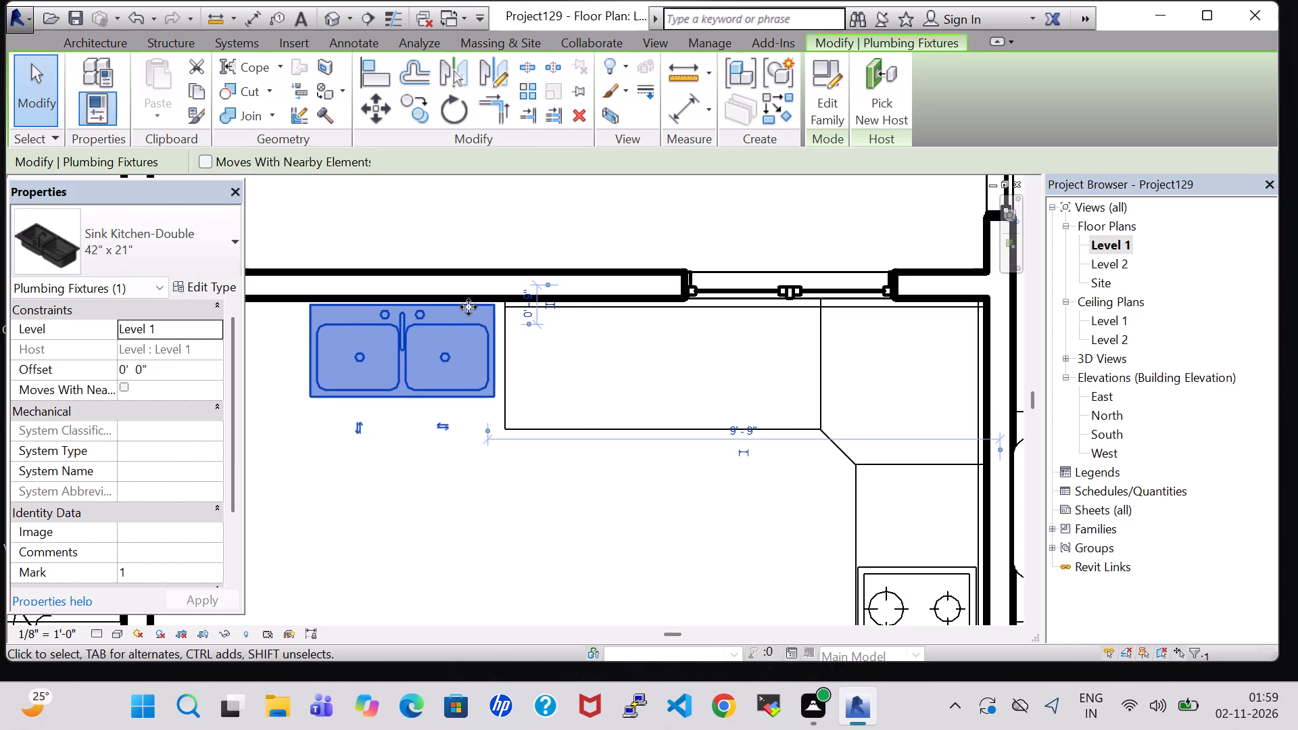
{"action": "key", "text": "Up"}
{"action": "left_click", "coordinate": [468, 486]}
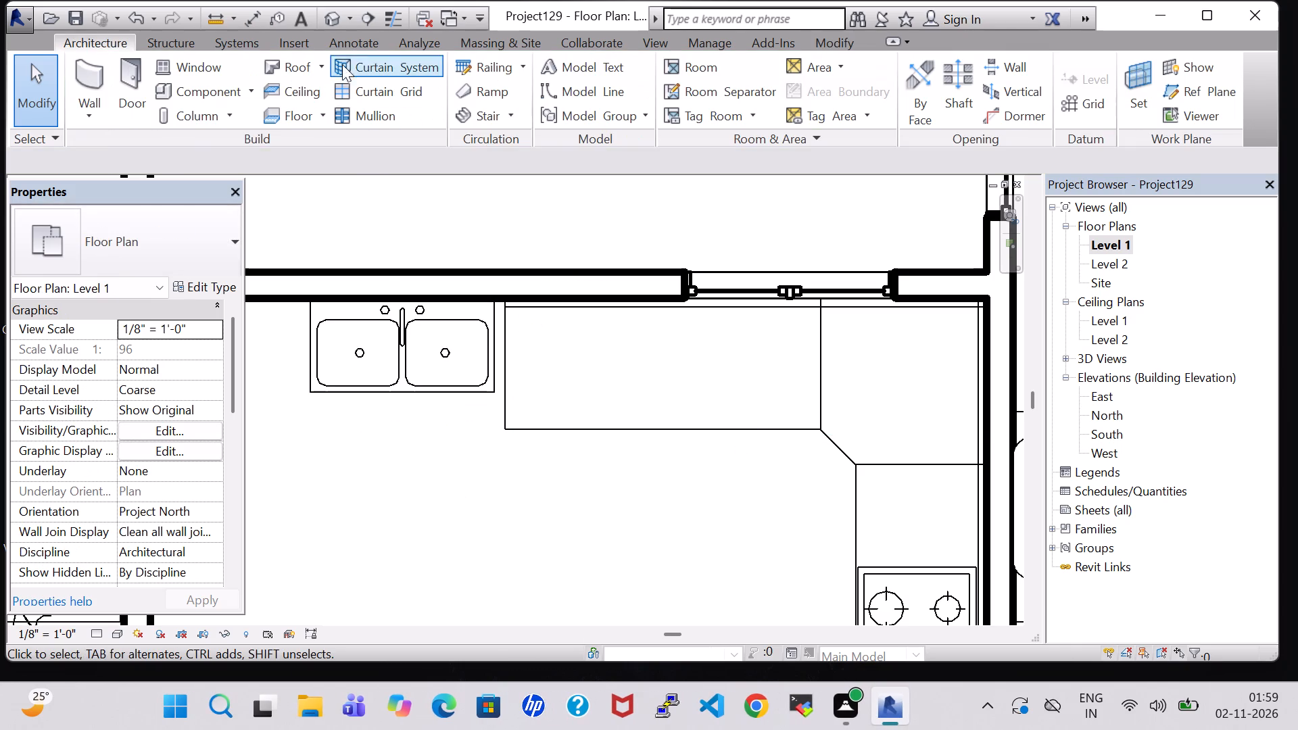
Examine the moved sink in 3D, checking its height, the gap to the counter end and its support.
{"action": "double_click", "coordinate": [335, 22]}
{"action": "middle_click_drag", "start_coordinate": [493, 283], "coordinate": [490, 197], "text": "shift"}
{"action": "scroll", "coordinate": [490, 233], "scroll_direction": "up", "scroll_amount": 9}
{"action": "middle_click_drag", "start_coordinate": [505, 370], "coordinate": [505, 372], "text": "shift"}
{"action": "scroll", "coordinate": [505, 372], "scroll_direction": "up", "scroll_amount": 1, "text": "shift"}
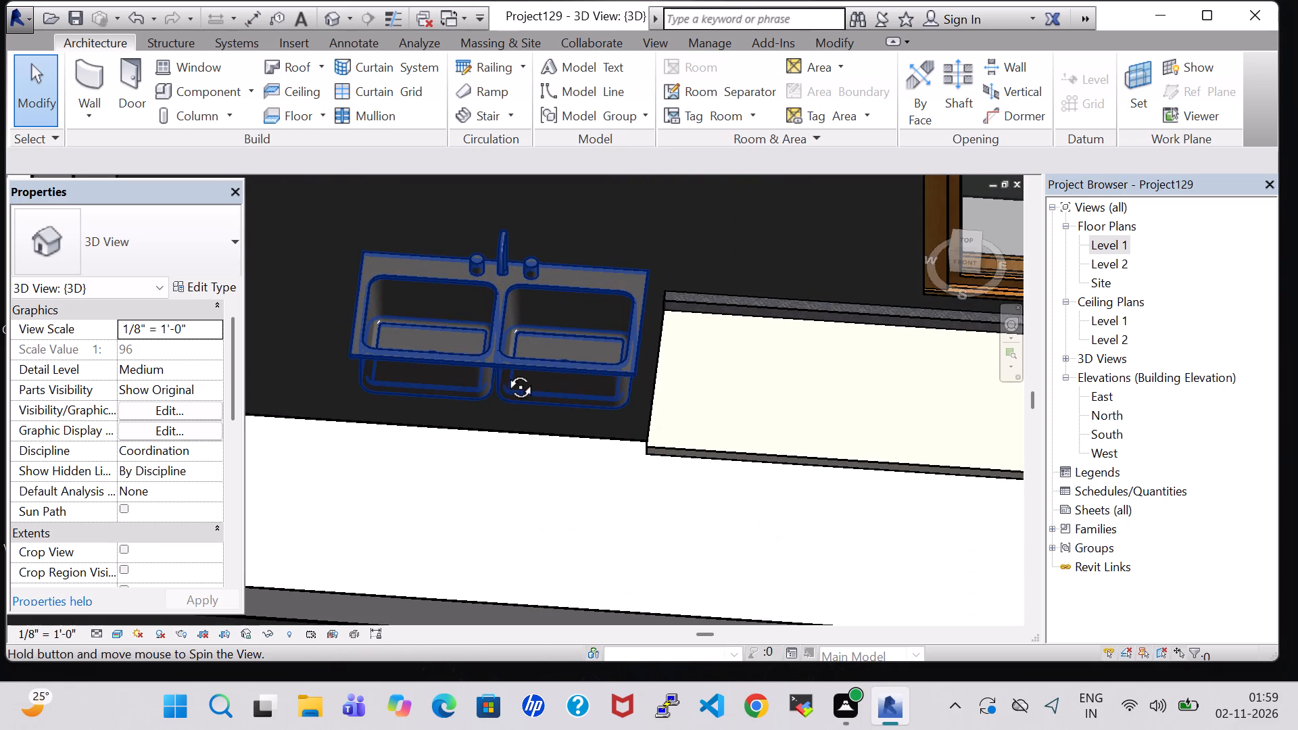
{"action": "middle_click_drag", "start_coordinate": [505, 372], "coordinate": [505, 341], "text": "shift"}
{"action": "middle_click_drag", "start_coordinate": [505, 335], "coordinate": [508, 324], "text": "shift"}
{"action": "middle_click_drag", "start_coordinate": [508, 323], "coordinate": [514, 368], "text": "shift"}
{"action": "middle_click", "coordinate": [514, 368], "text": "shift"}
{"action": "scroll", "coordinate": [515, 368], "scroll_direction": "down", "scroll_amount": 3}
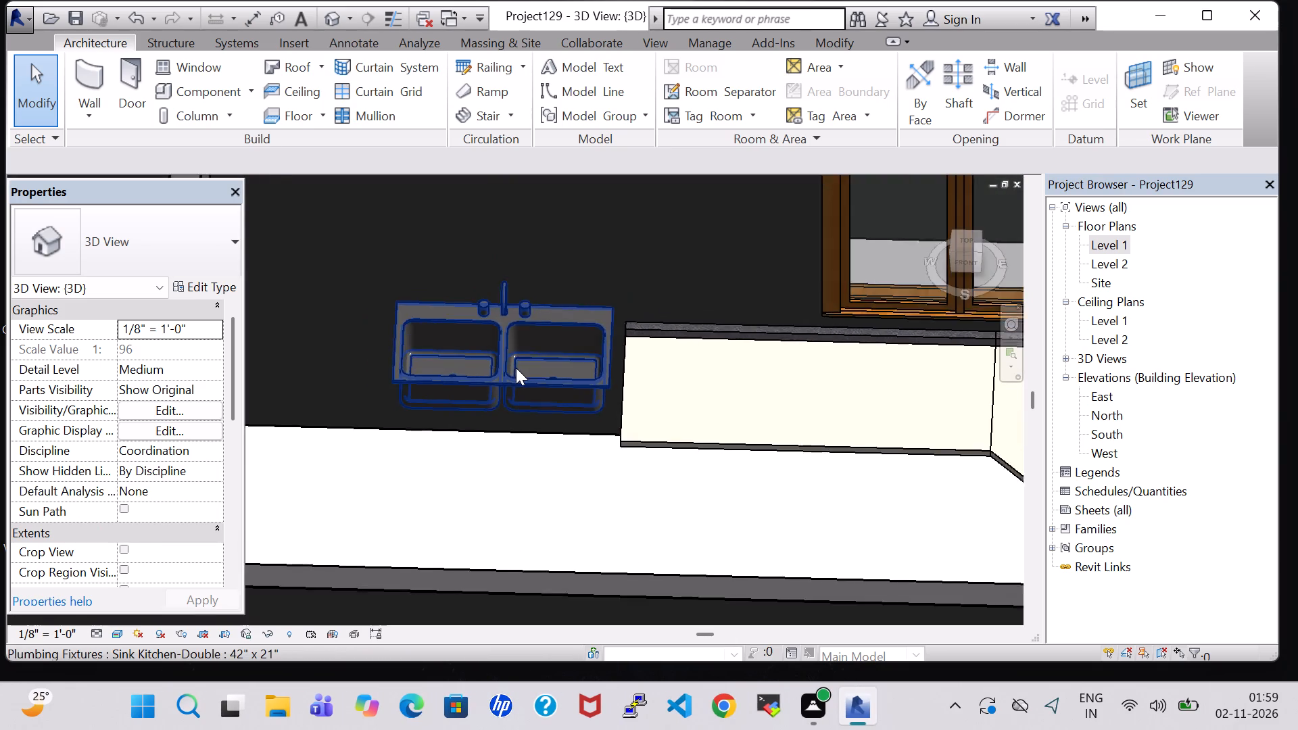
{"action": "scroll", "coordinate": [516, 368], "scroll_direction": "down", "scroll_amount": 4}
{"action": "middle_click_drag", "start_coordinate": [544, 362], "coordinate": [627, 393], "text": "shift"}
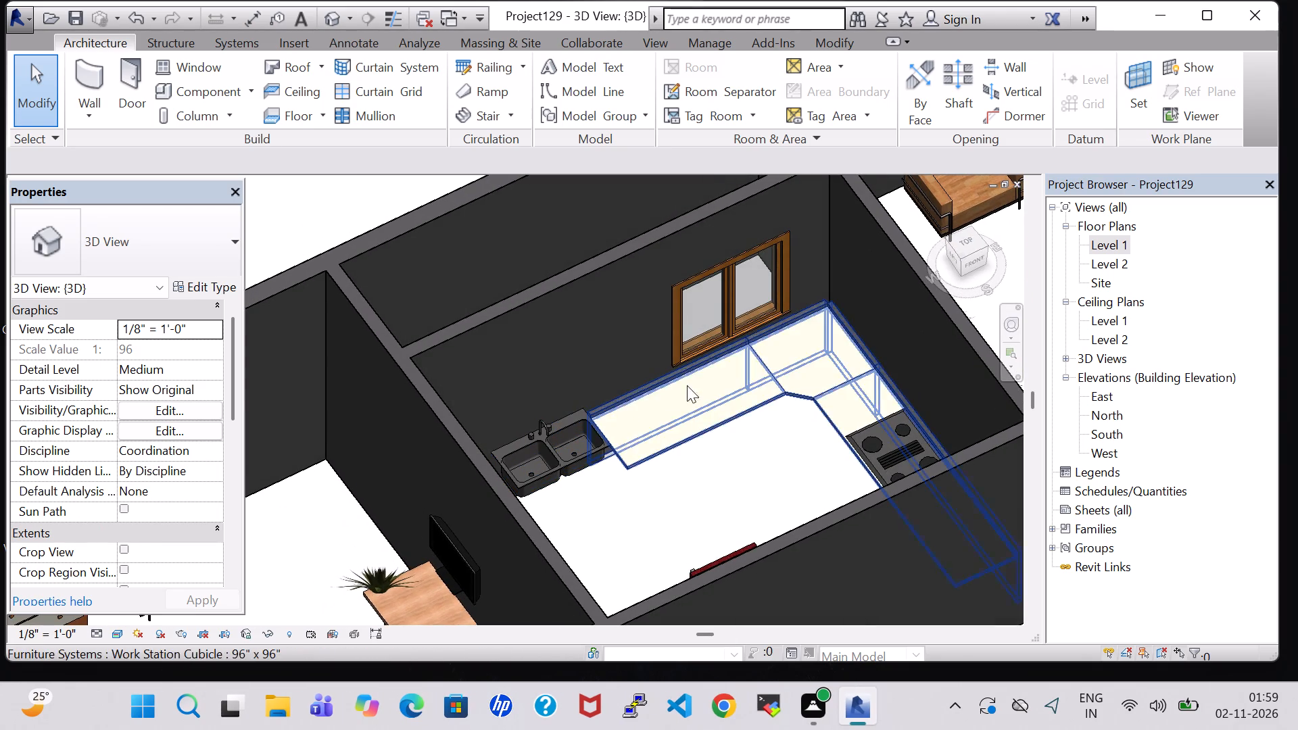
Examine the kitchen's counter, cooktop, microwave, refrigerator and sink arrangement in 3D from several sides.
{"action": "middle_click_drag", "start_coordinate": [749, 433], "coordinate": [836, 458]}
{"action": "middle_click_drag", "start_coordinate": [855, 431], "coordinate": [677, 425]}
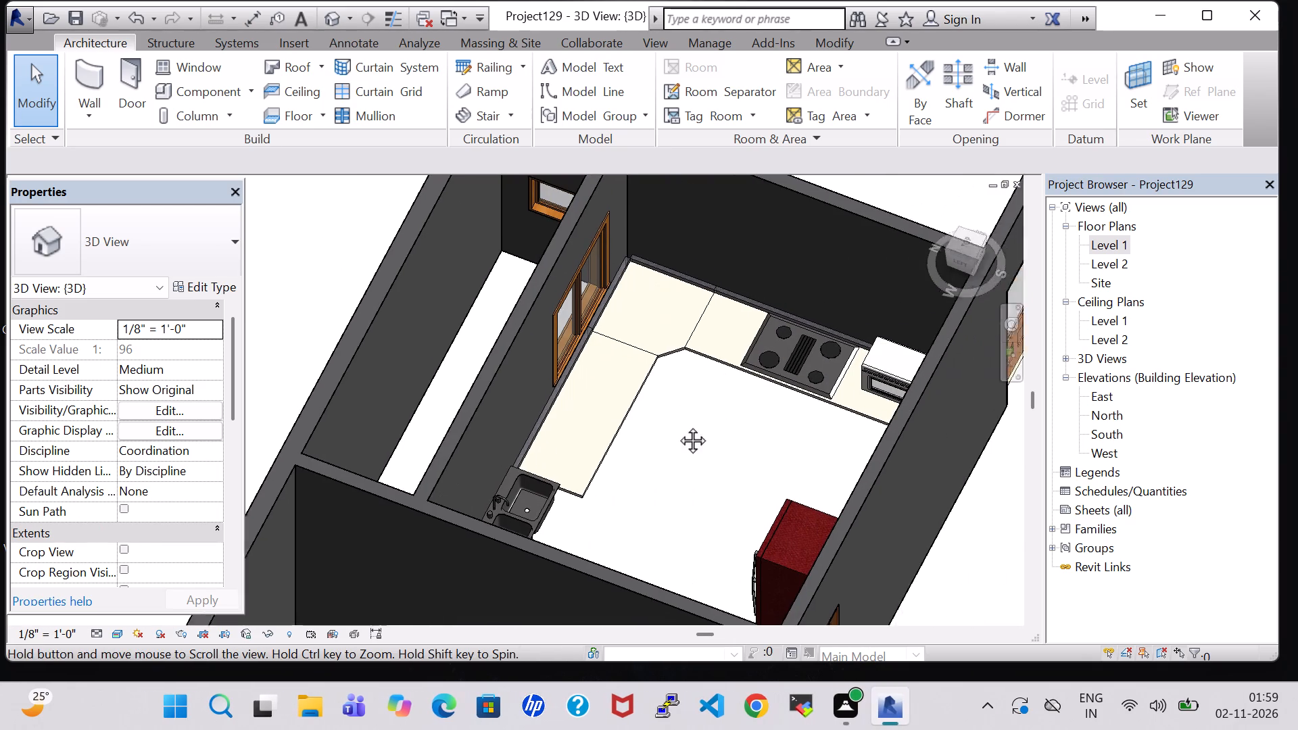
{"action": "middle_click_drag", "start_coordinate": [677, 425], "coordinate": [658, 425]}
{"action": "middle_click_drag", "start_coordinate": [656, 416], "coordinate": [730, 422], "text": "shift"}
{"action": "middle_click_drag", "start_coordinate": [740, 322], "coordinate": [724, 422]}
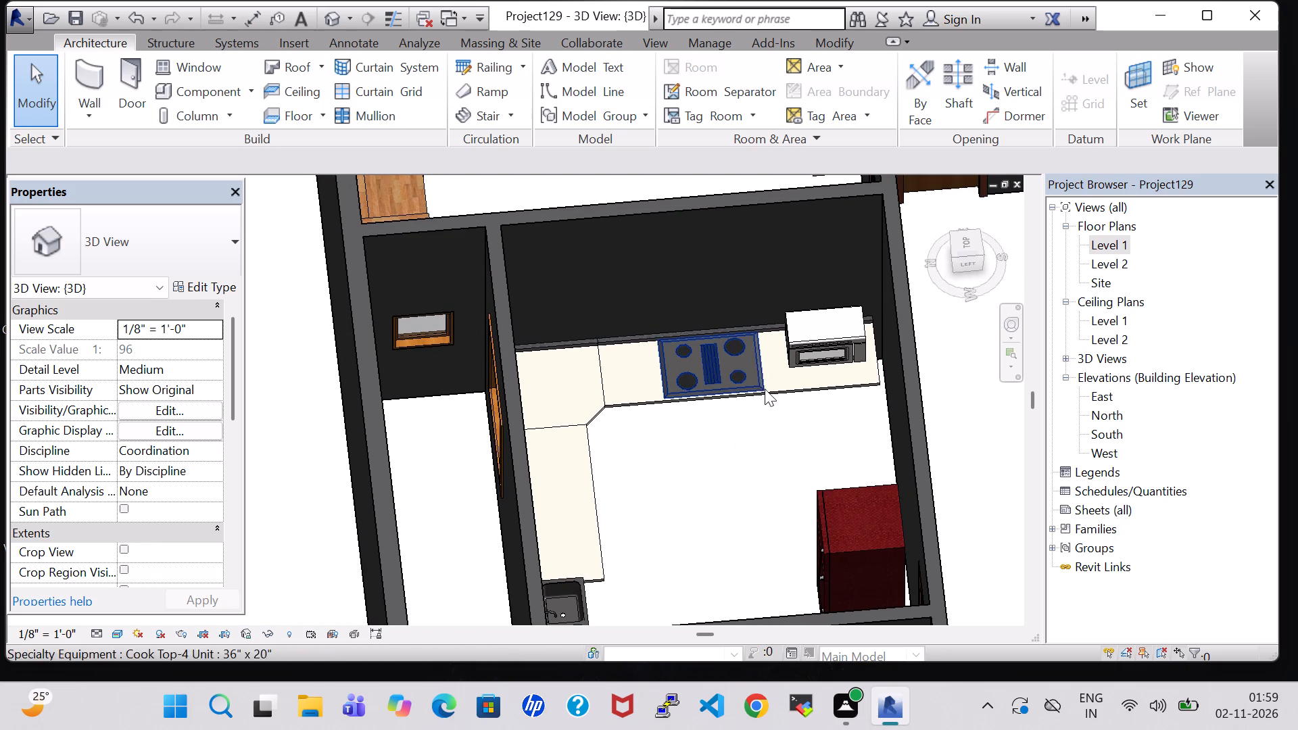
In the Level 1 plan, place tagged rooms in the northwest bedroom, the kitchen and the northeast bedroom.
{"action": "double_click", "coordinate": [1101, 251]}
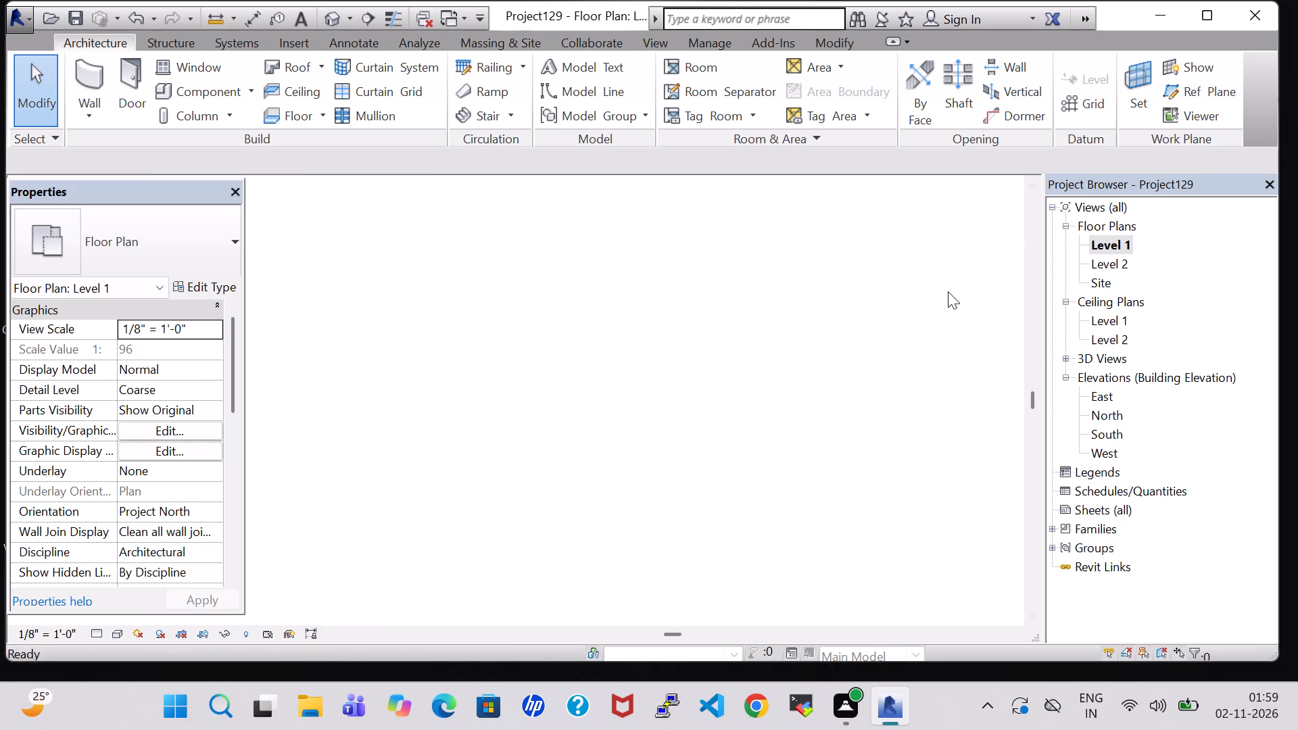
{"action": "scroll", "coordinate": [794, 333], "scroll_direction": "down", "scroll_amount": 11}
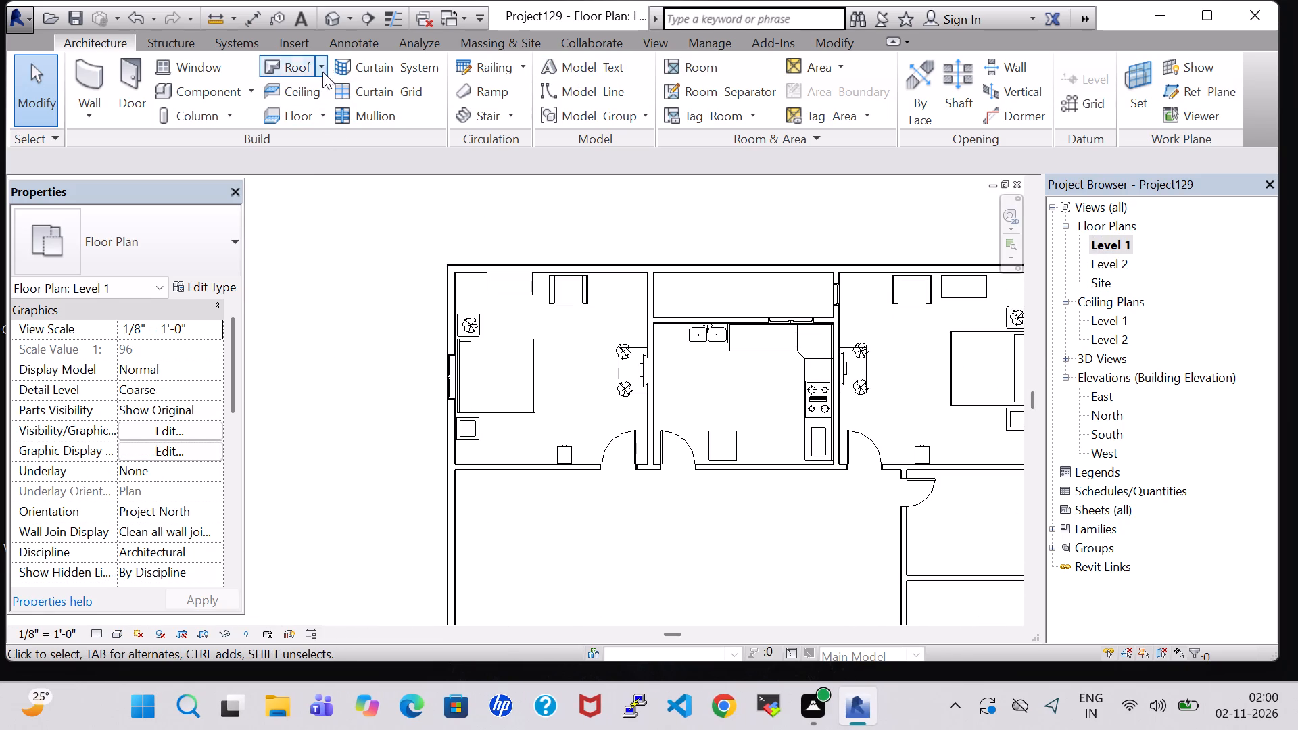
{"action": "left_click", "coordinate": [701, 66]}
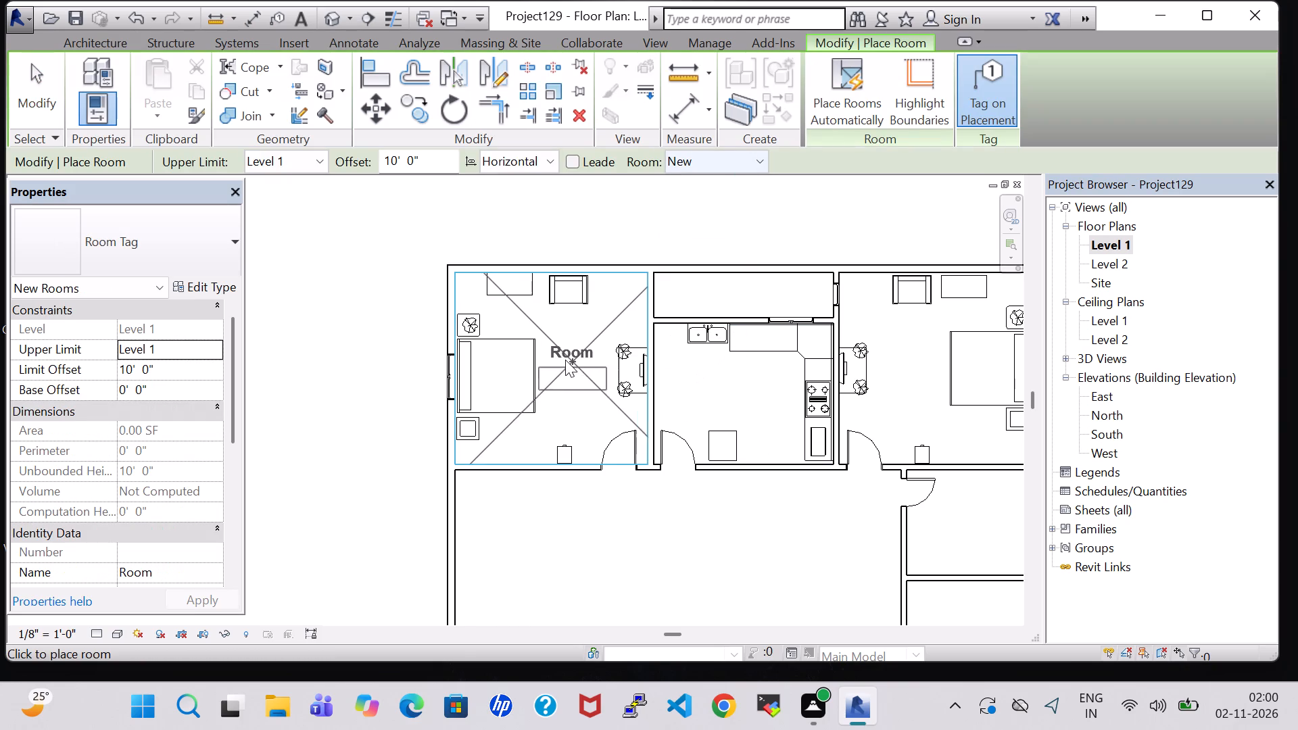
{"action": "left_click", "coordinate": [558, 358]}
{"action": "left_click", "coordinate": [745, 377]}
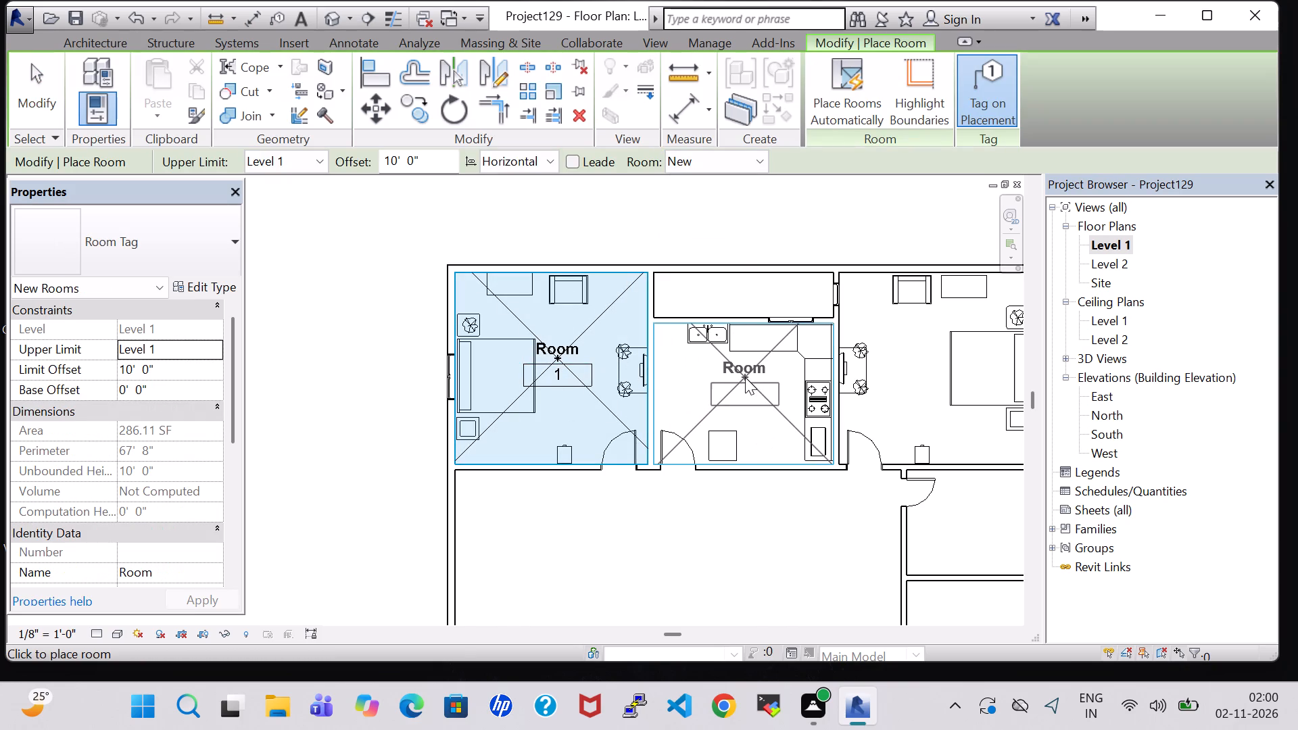
{"action": "left_click", "coordinate": [945, 370]}
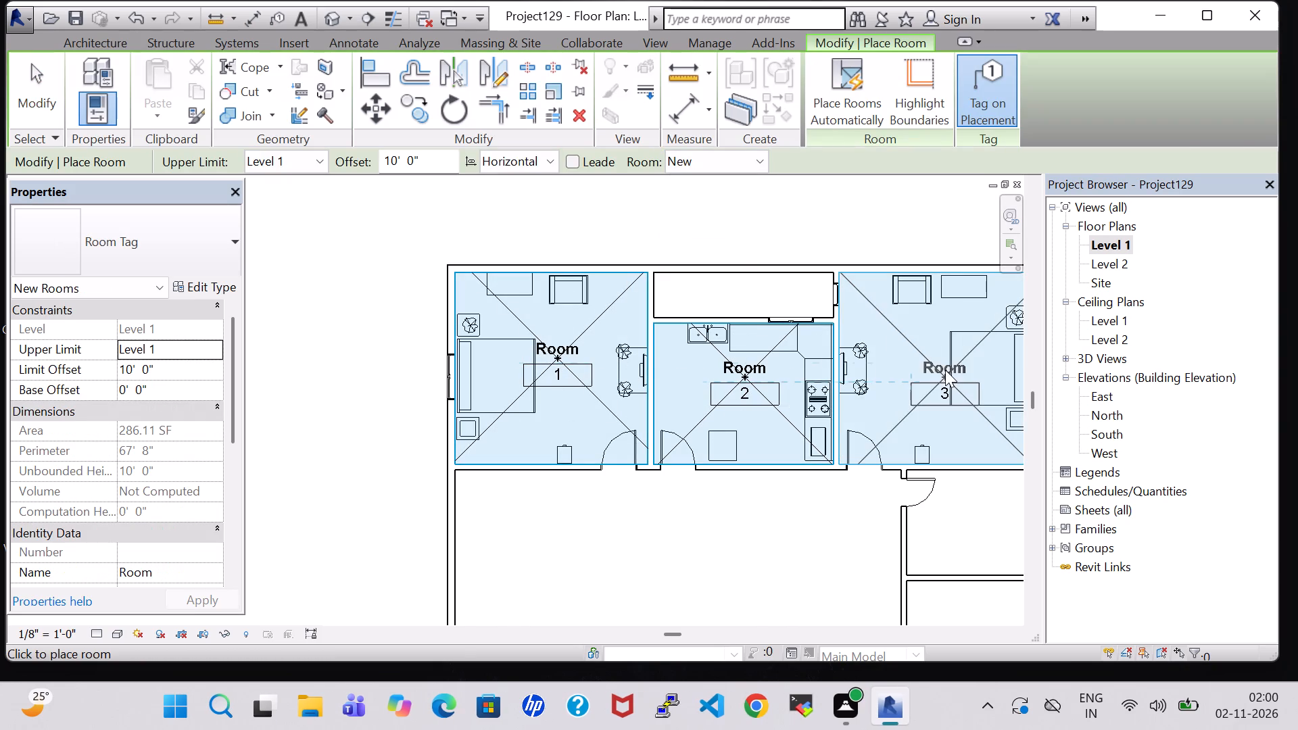
{"action": "key", "text": "Escape"}
{"action": "key", "text": "Escape"}
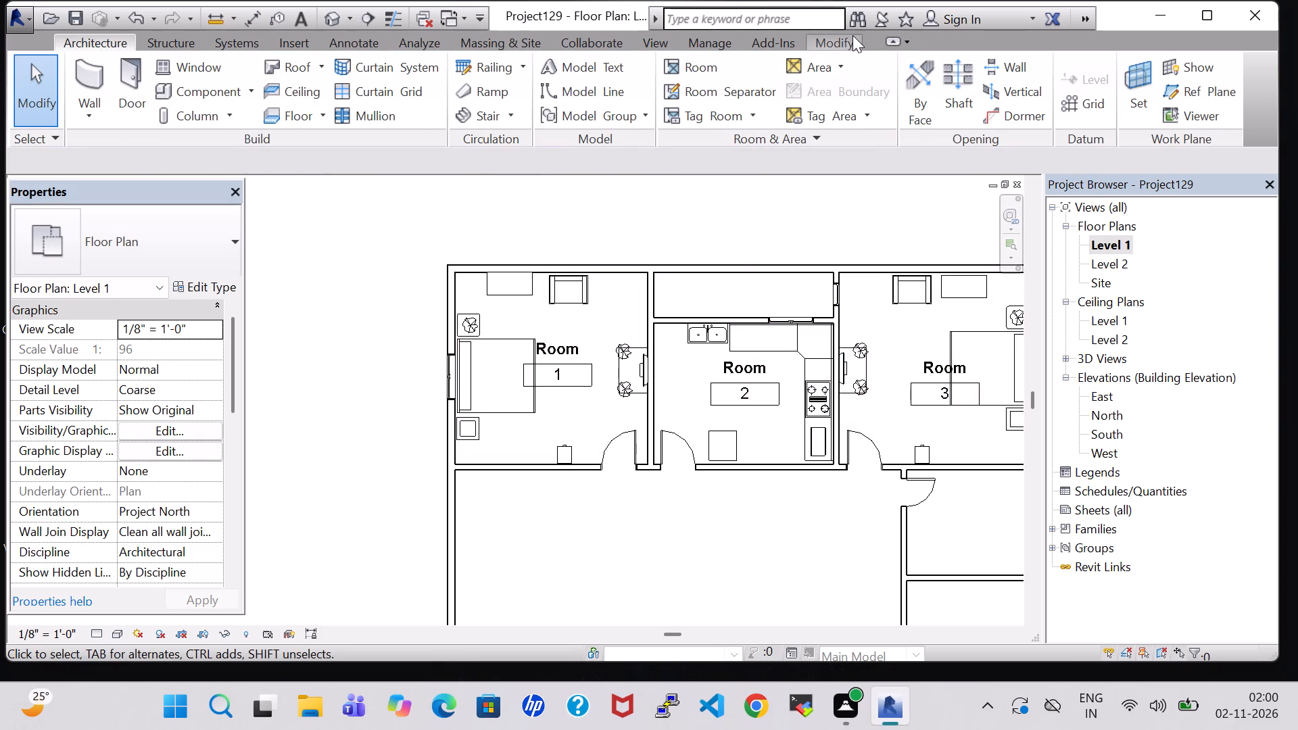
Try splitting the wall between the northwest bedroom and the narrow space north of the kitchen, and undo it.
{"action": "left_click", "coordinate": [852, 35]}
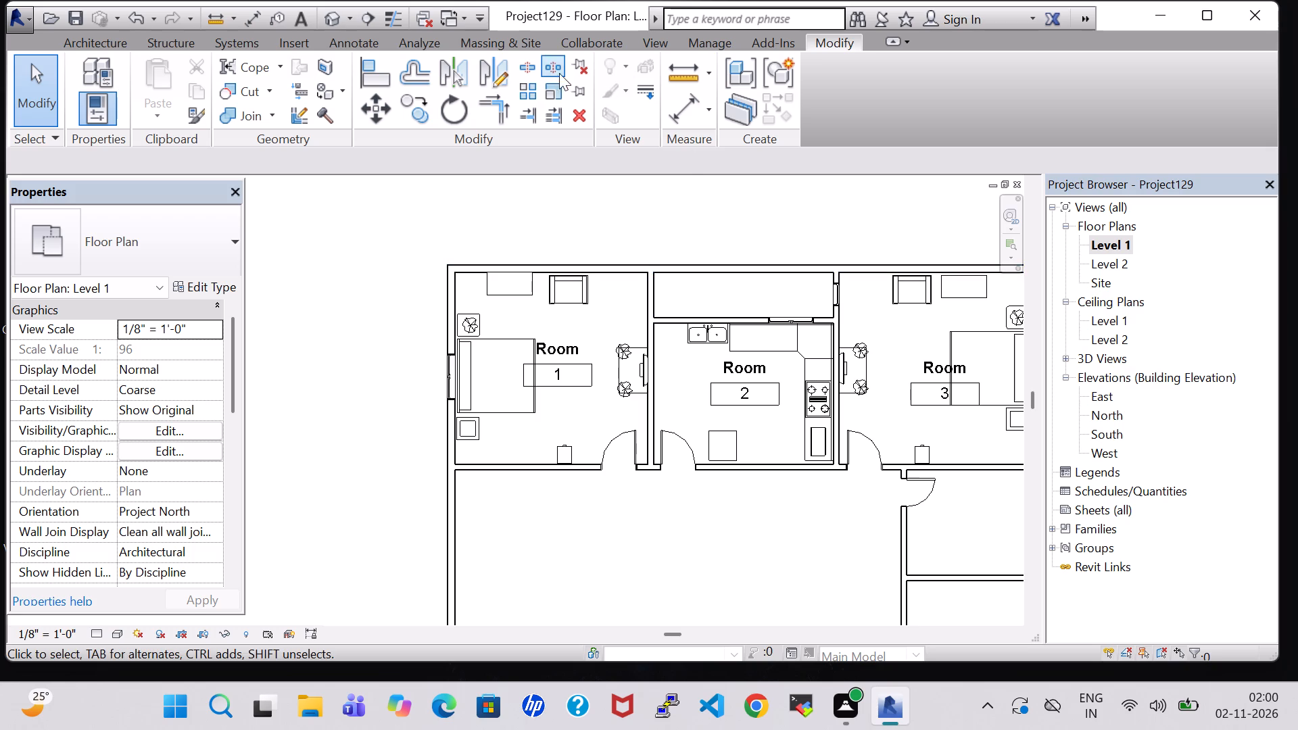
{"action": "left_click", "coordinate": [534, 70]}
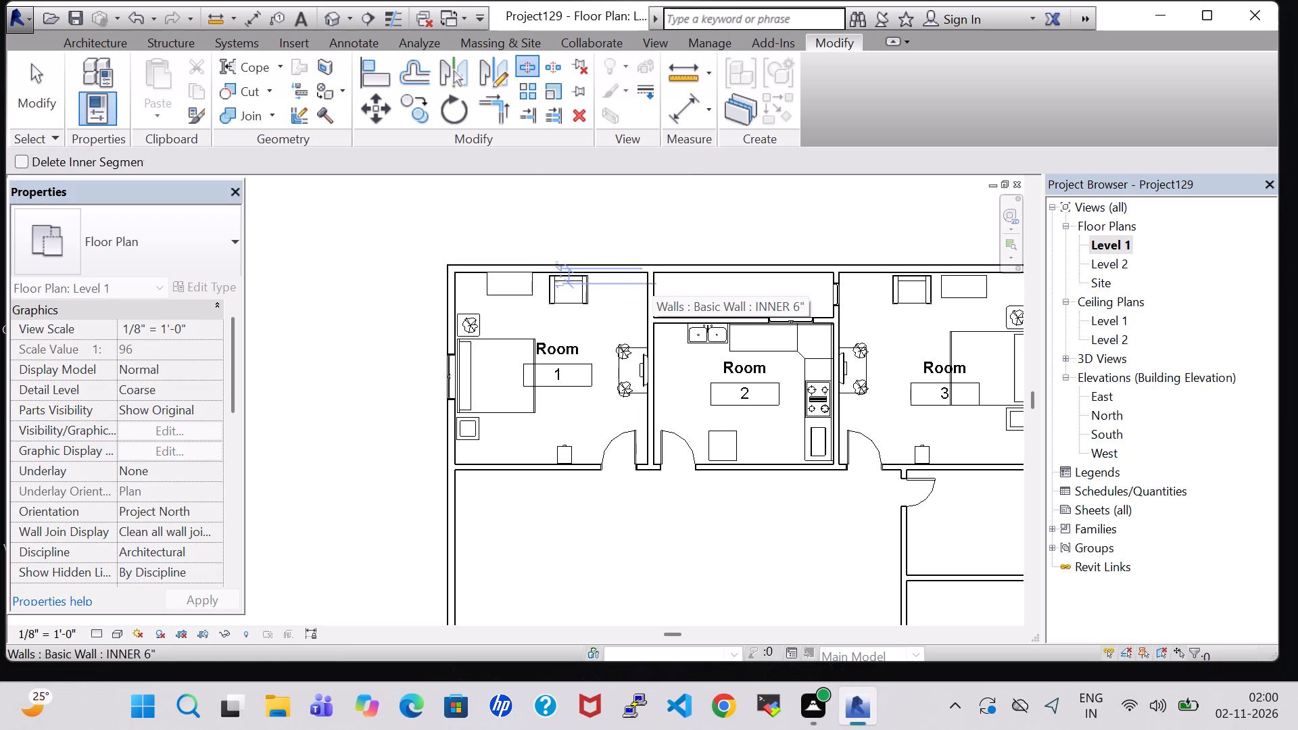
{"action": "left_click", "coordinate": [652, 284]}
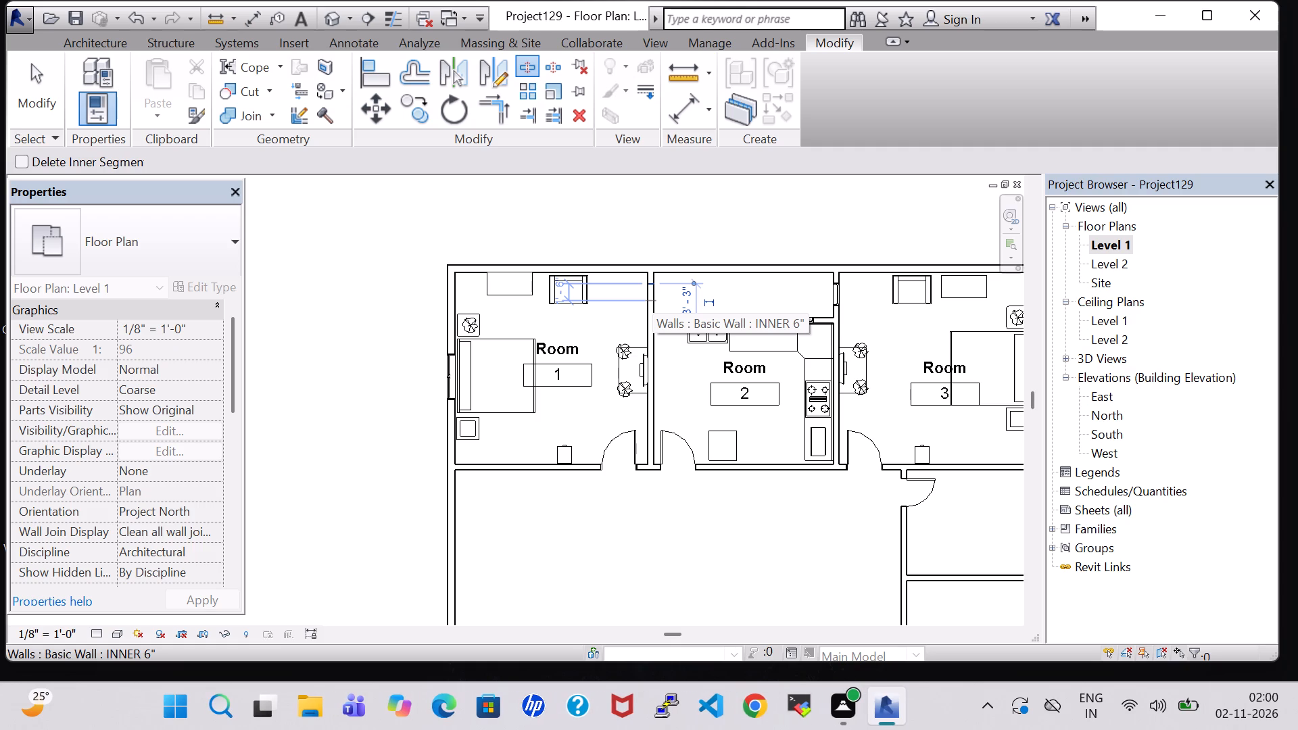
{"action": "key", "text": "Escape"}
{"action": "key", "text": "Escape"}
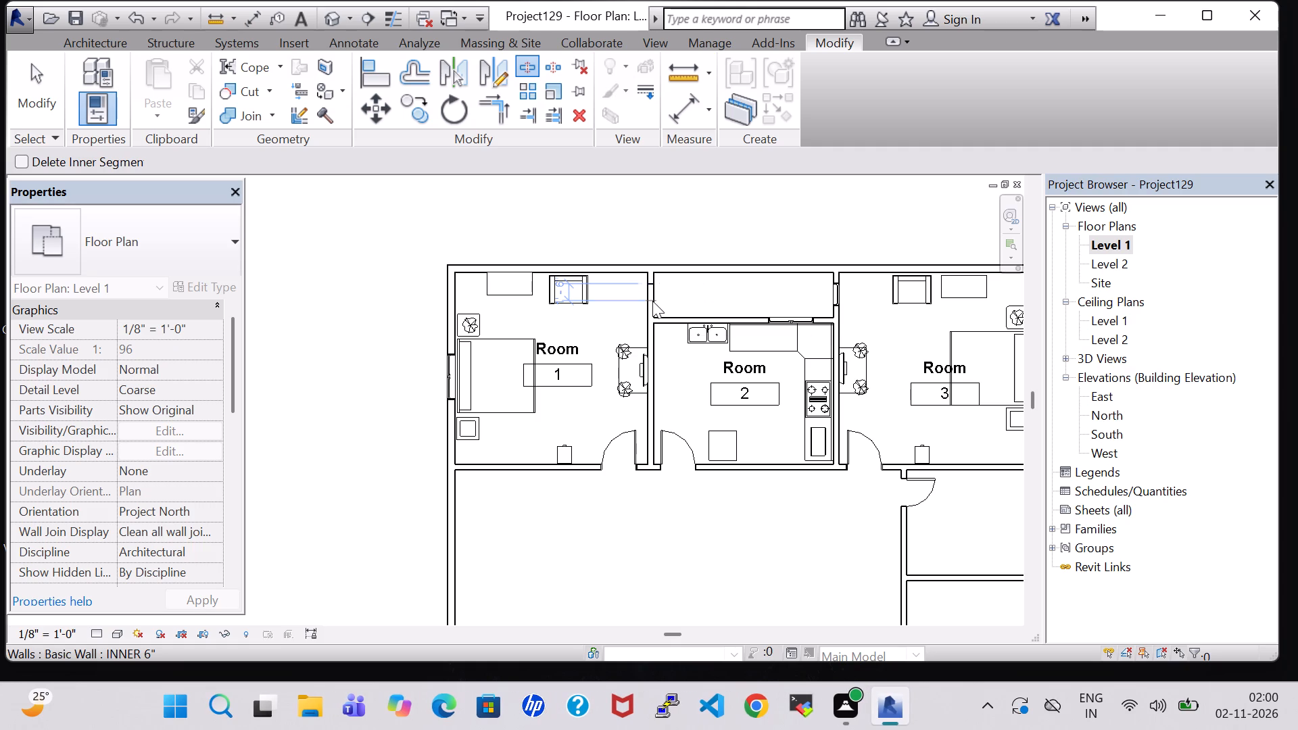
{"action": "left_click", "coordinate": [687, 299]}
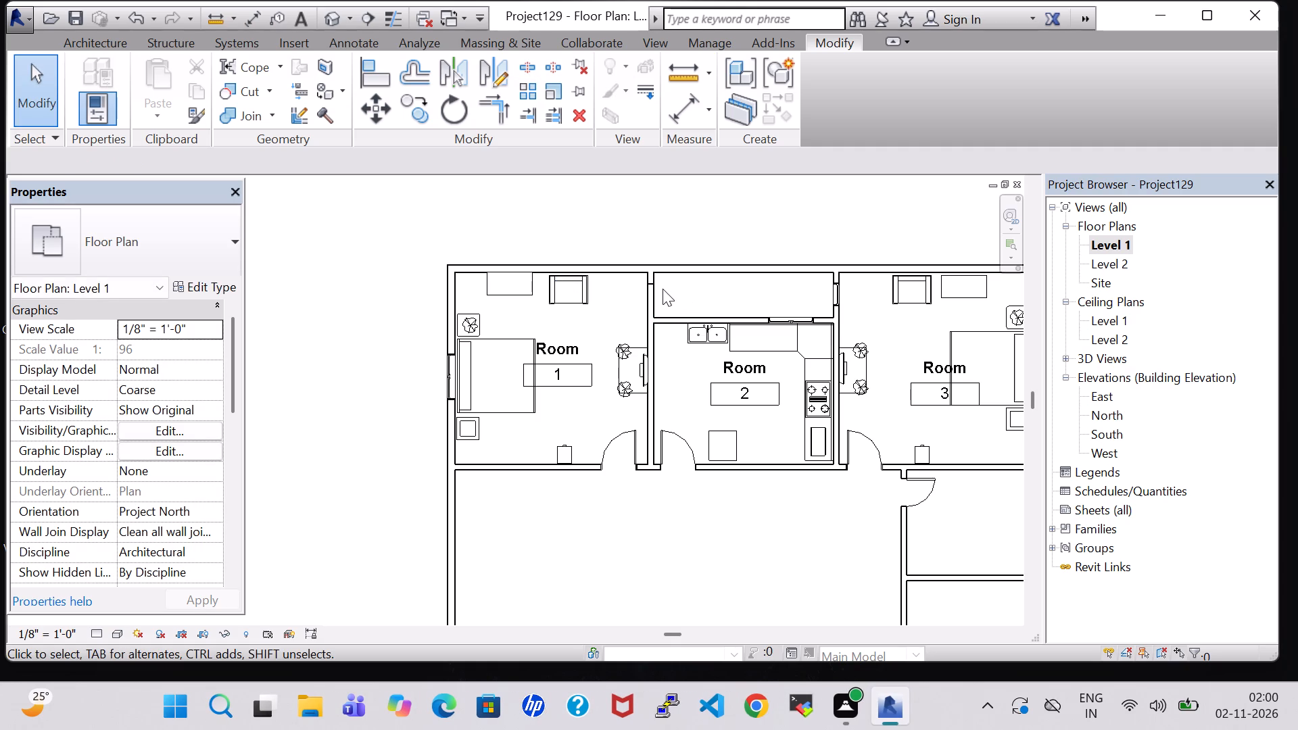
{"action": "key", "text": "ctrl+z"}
Place a Single-Flush 30" x 80" door in the wall between the northwest bedroom and the narrow space north of the kitchen.
{"action": "left_click", "coordinate": [925, 482]}
{"action": "right_click", "coordinate": [925, 482]}
{"action": "left_click", "coordinate": [986, 360]}
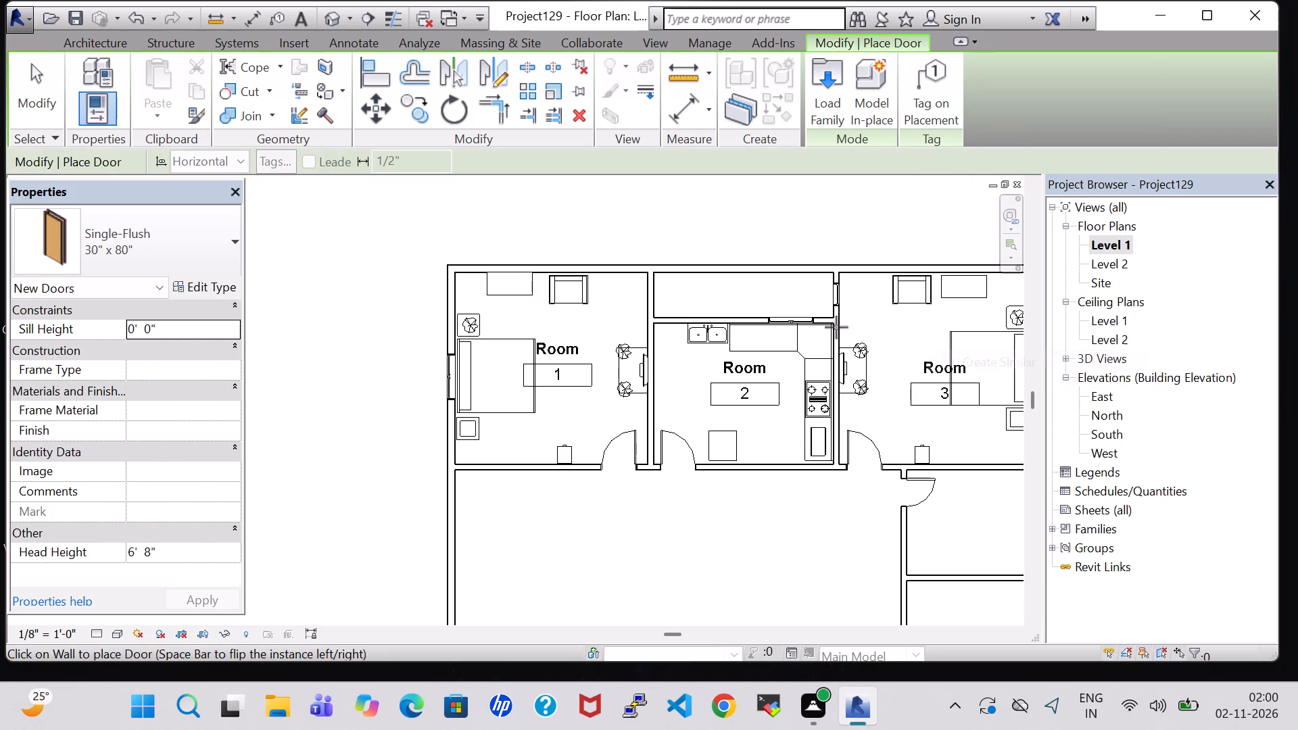
{"action": "left_click", "coordinate": [656, 300]}
{"action": "key", "text": "Escape"}
{"action": "key", "text": "Escape"}
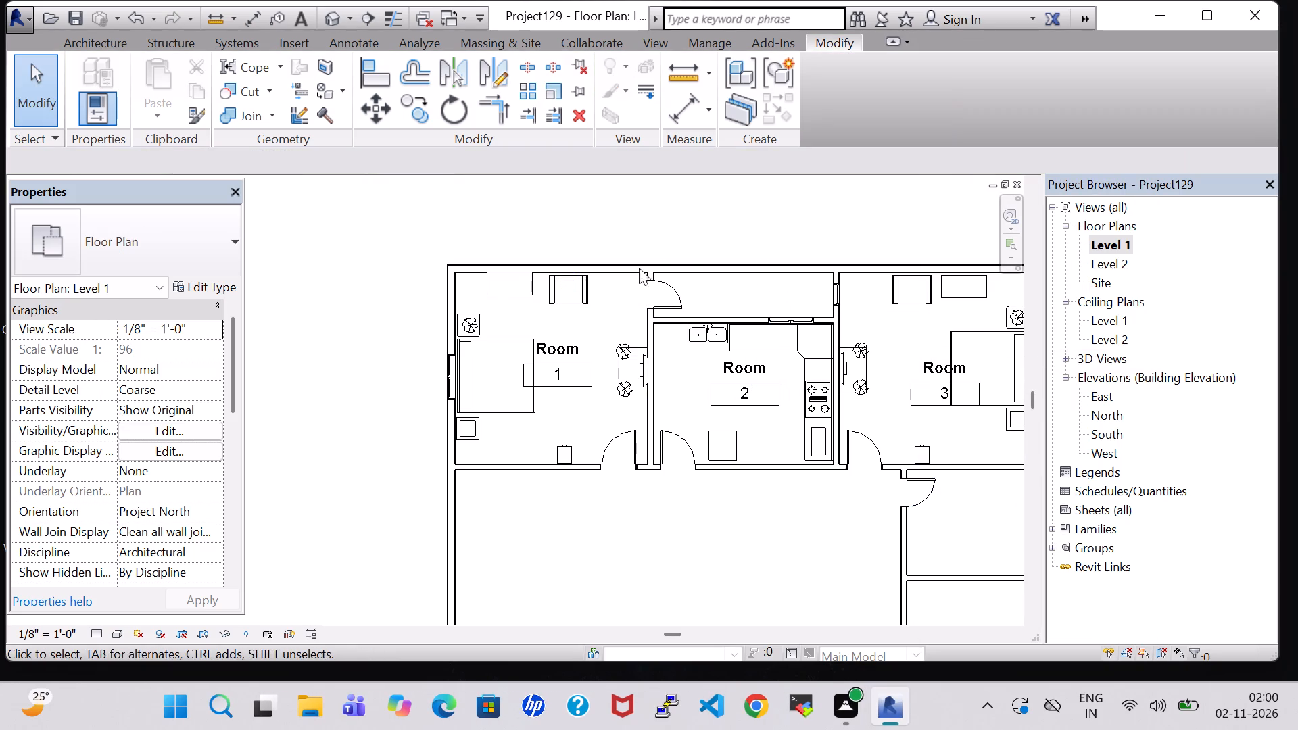
Turn off Show Room Number in the Room Tag type so the tags show only room names.
{"action": "left_click", "coordinate": [552, 343]}
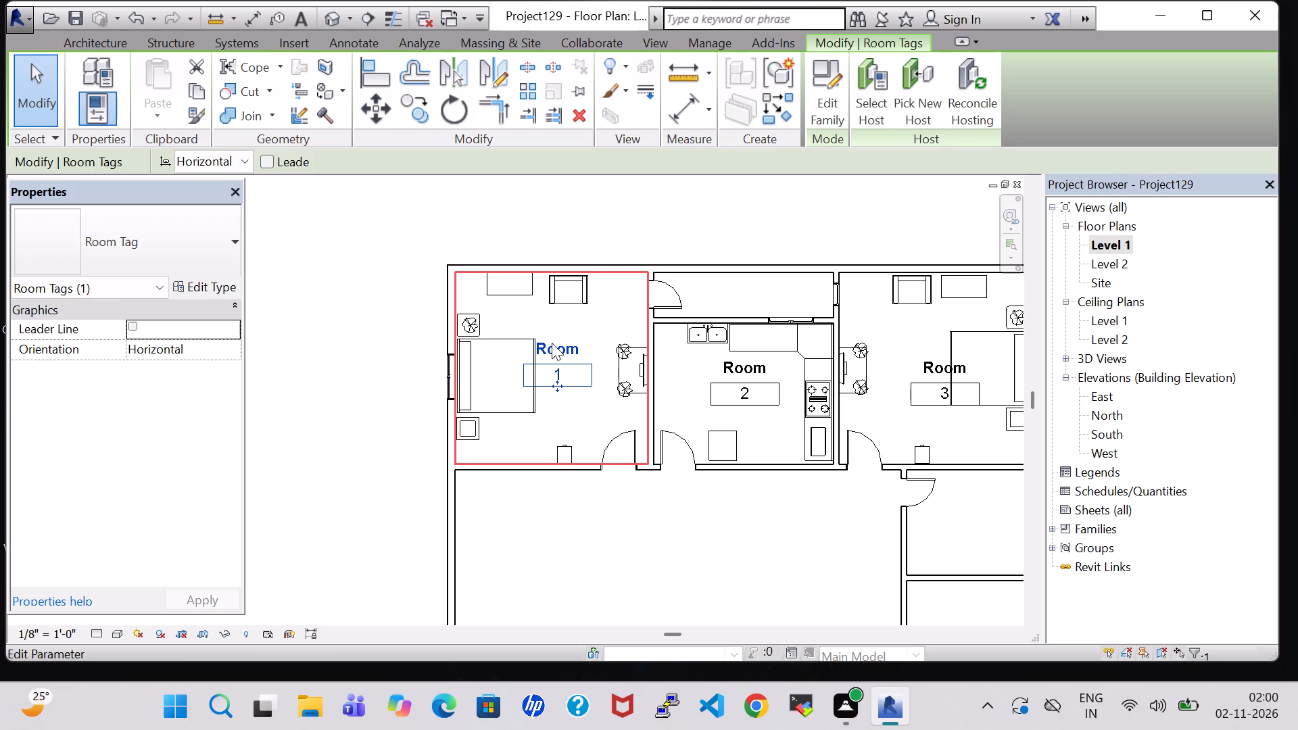
{"action": "left_click", "coordinate": [190, 278]}
{"action": "left_click", "coordinate": [473, 305]}
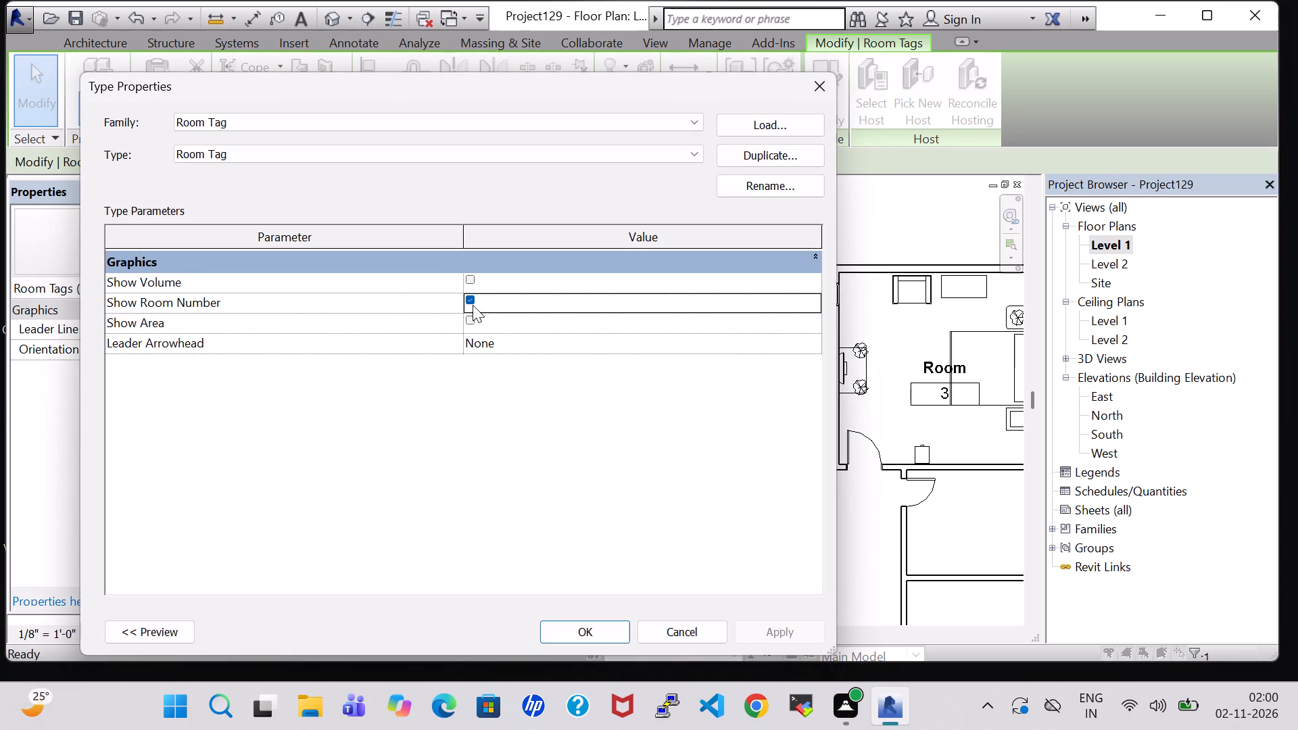
{"action": "left_click", "coordinate": [472, 302]}
{"action": "left_click", "coordinate": [607, 629]}
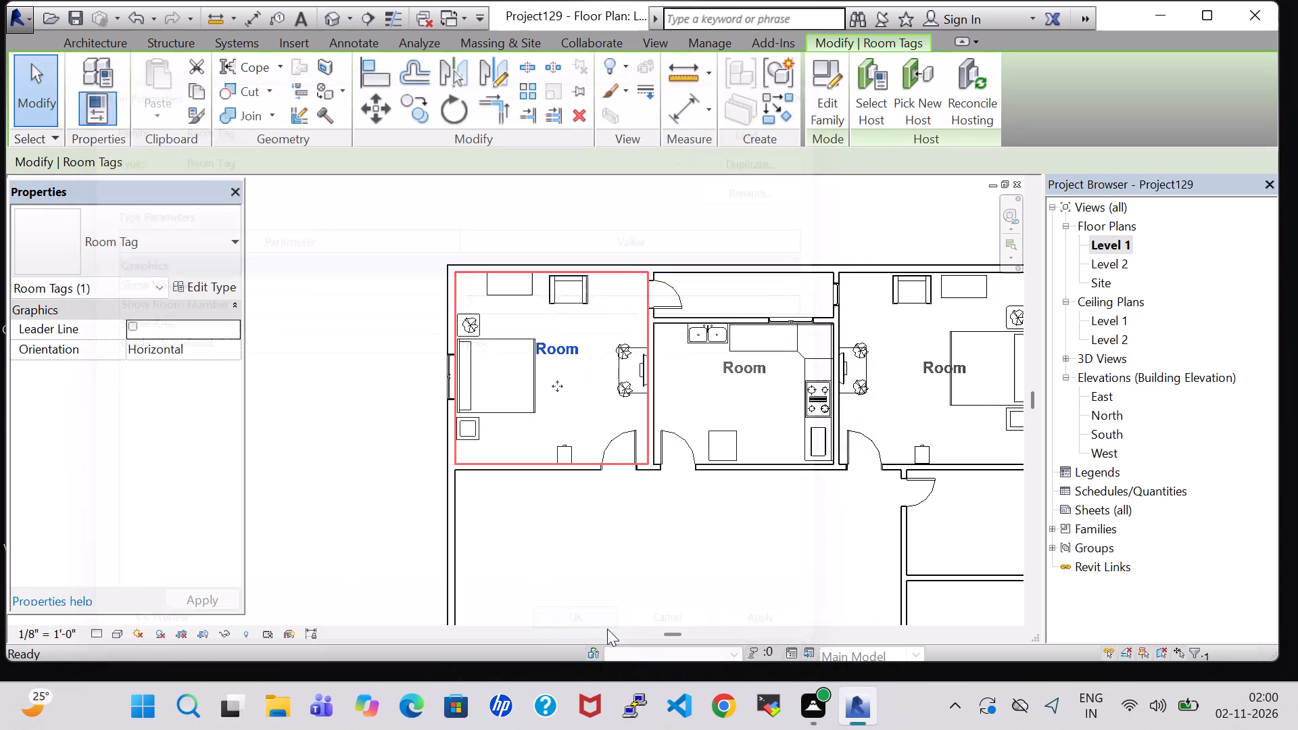
Rename the northwest room as BEDROOM-1 through its tag.
{"action": "double_click", "coordinate": [556, 353]}
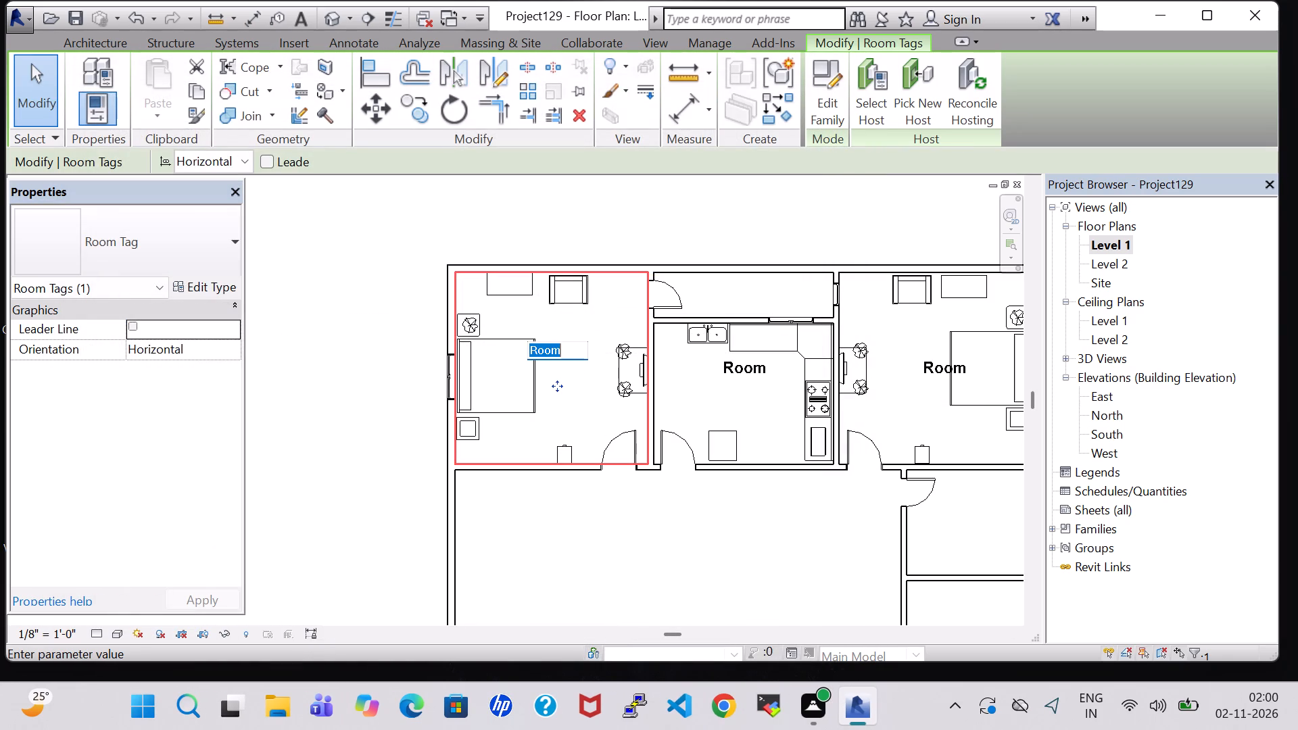
{"action": "key", "text": "BackSpace"}
{"action": "type", "text": "bedroom"}
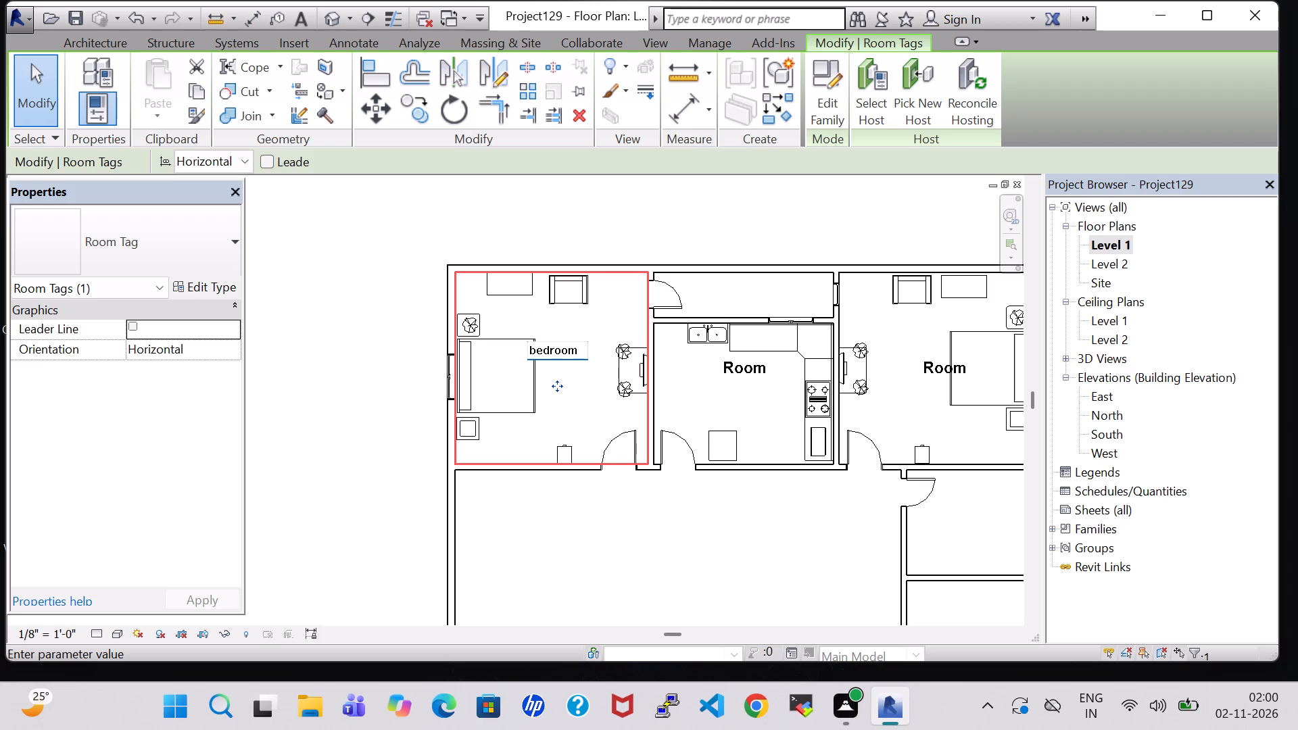
{"action": "key", "text": "BackSpace"}
{"action": "key", "text": "BackSpace"}
{"action": "key", "text": "BackSpace"}
{"action": "key", "text": "BackSpace"}
{"action": "key", "text": "BackSpace"}
{"action": "key", "text": "BackSpace"}
{"action": "key", "text": "BackSpace"}
{"action": "key", "text": "BackSpace"}
{"action": "key", "text": "BackSpace"}
{"action": "key", "text": "BackSpace"}
{"action": "key", "text": "BackSpace"}
{"action": "key", "text": "BackSpace"}
{"action": "key", "text": "BackSpace"}
{"action": "key", "text": "BackSpace"}
{"action": "key", "text": "BackSpace"}
{"action": "type", "text": "BEROOM"}
{"action": "type", "text": "-1"}
{"action": "key", "text": "Return"}
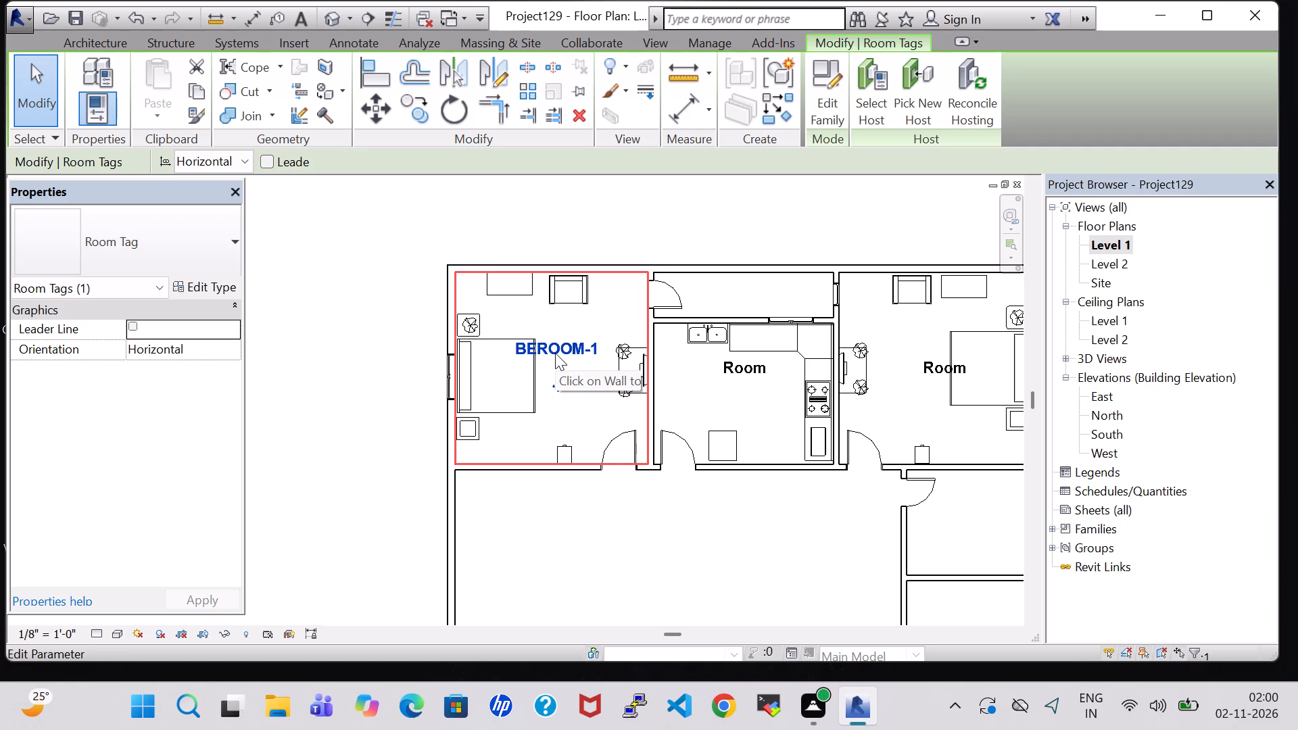
{"action": "left_click", "coordinate": [555, 353]}
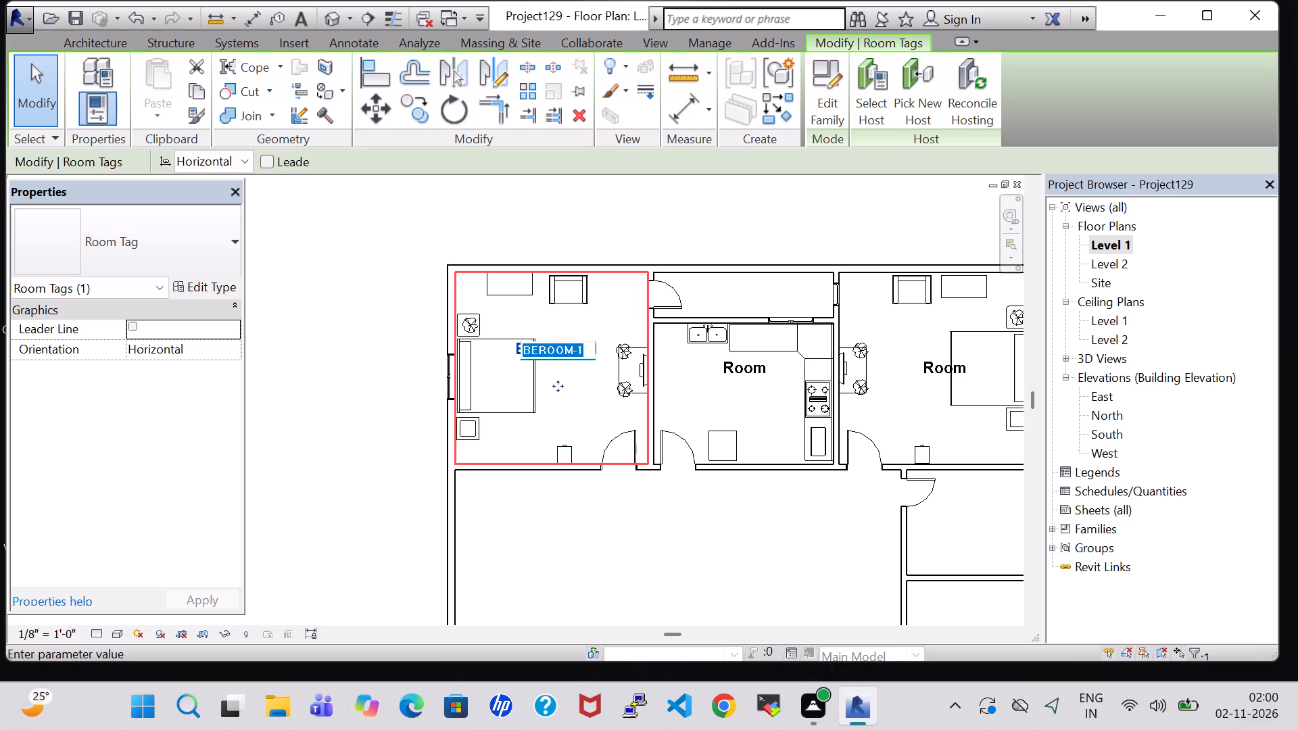
{"action": "left_click", "coordinate": [537, 347]}
{"action": "key", "text": "d"}
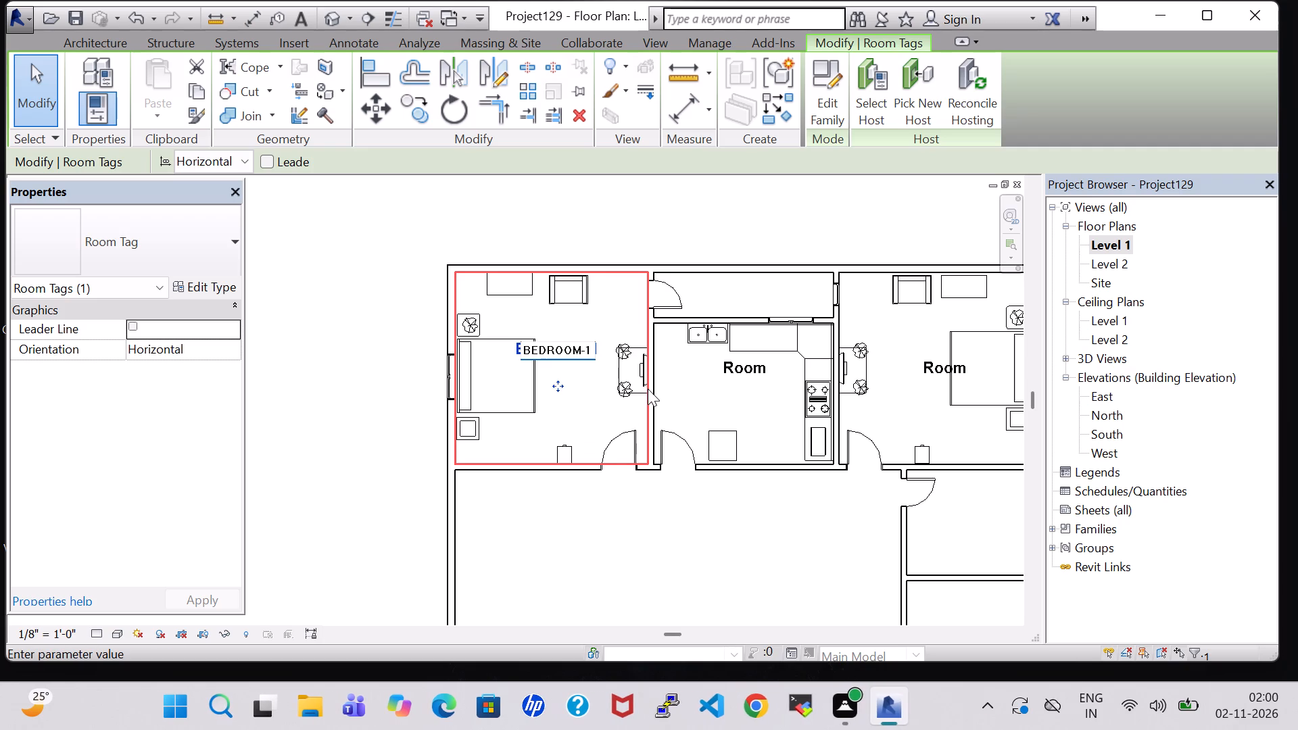
{"action": "key", "text": "Return"}
Rename the middle room with the counter and sink as KITCHEN.
{"action": "double_click", "coordinate": [744, 368]}
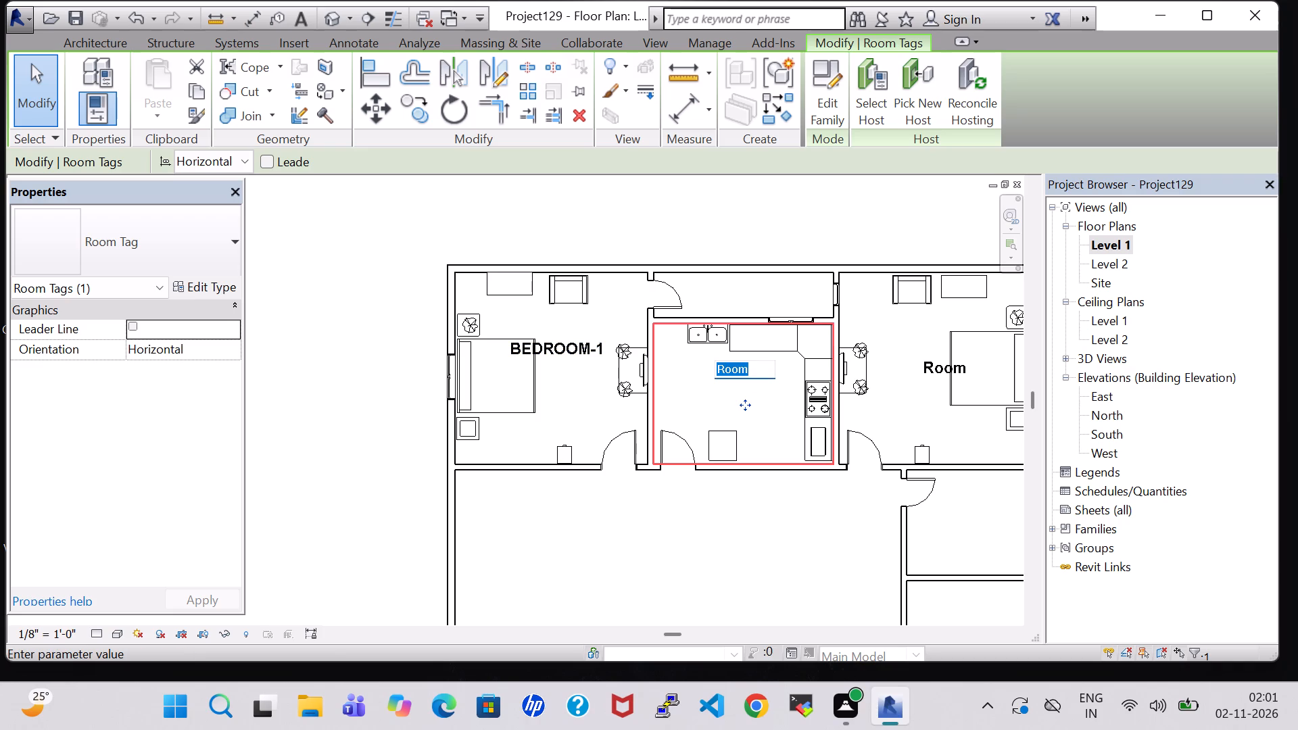
{"action": "key", "text": "BackSpace"}
{"action": "type", "text": "KITCHEN"}
{"action": "key", "text": "Return"}
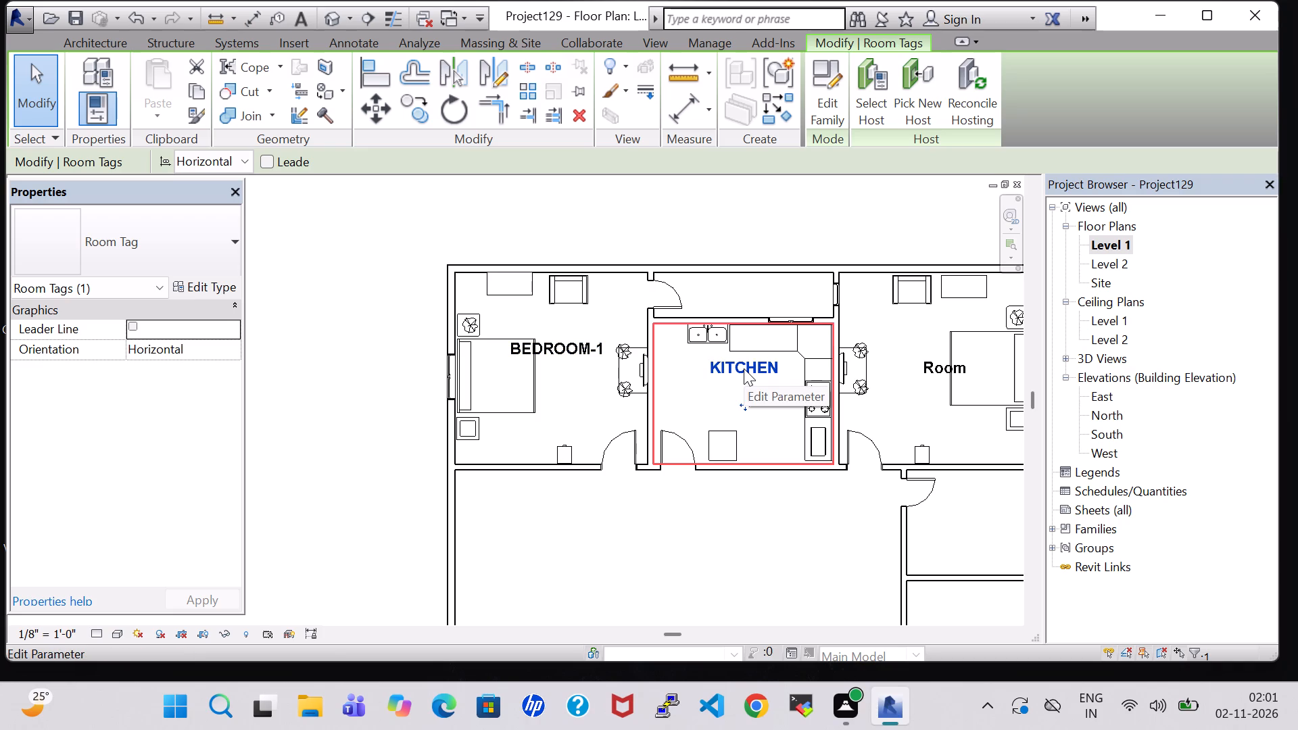
Rename the northeast room as BEDROOM-2 through its tag.
{"action": "triple_click", "coordinate": [932, 363]}
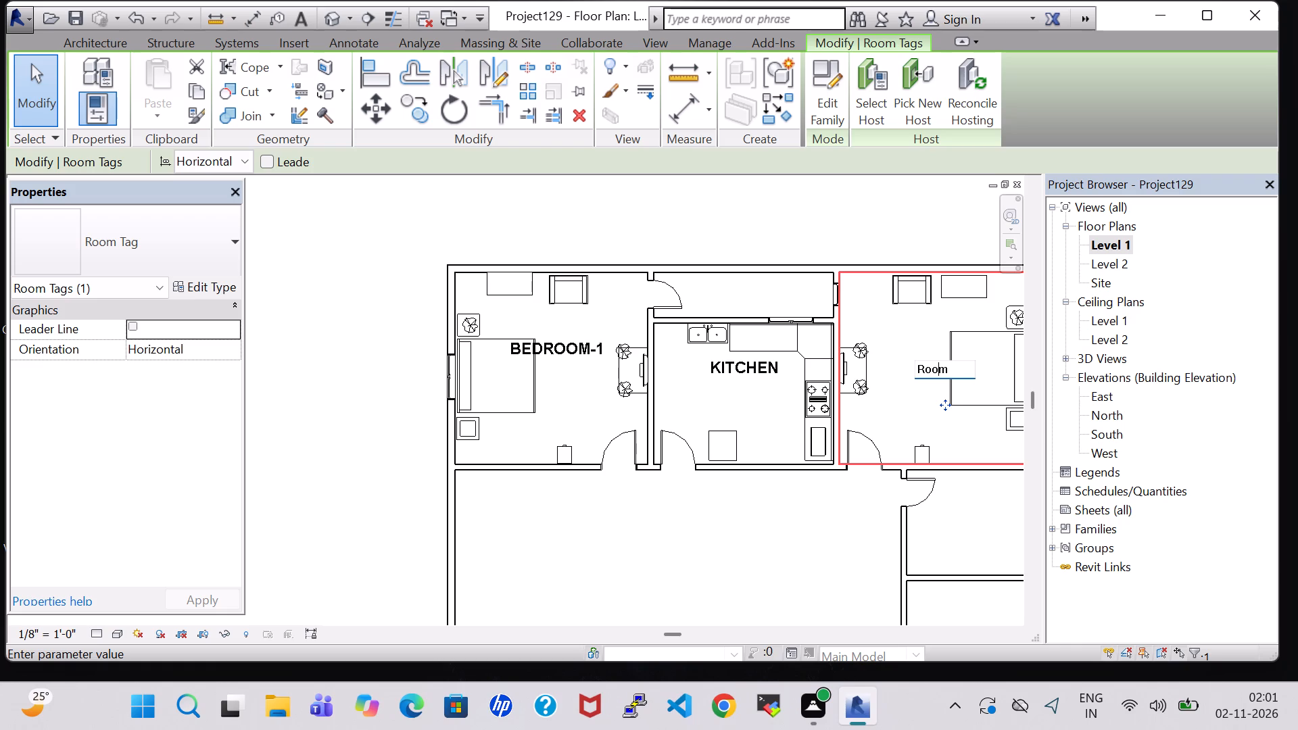
{"action": "key", "text": "Right"}
{"action": "key", "text": "Right"}
{"action": "key", "text": "BackSpace"}
{"action": "key", "text": "BackSpace"}
{"action": "key", "text": "BackSpace"}
{"action": "key", "text": "BackSpace"}
{"action": "type", "text": "BEDROOM-2"}
{"action": "key", "text": "Return"}
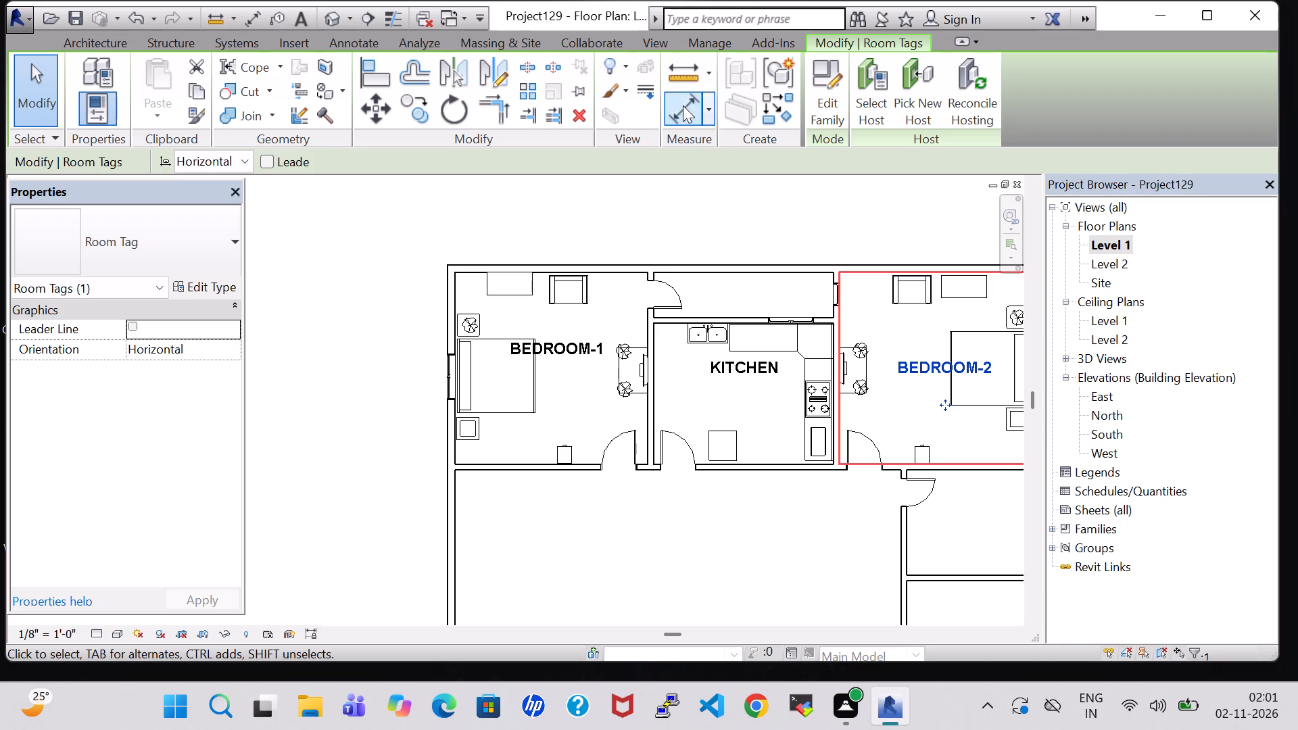
Place a tagged room in the narrow space north of the kitchen, between the two bedrooms.
{"action": "left_click", "coordinate": [119, 37]}
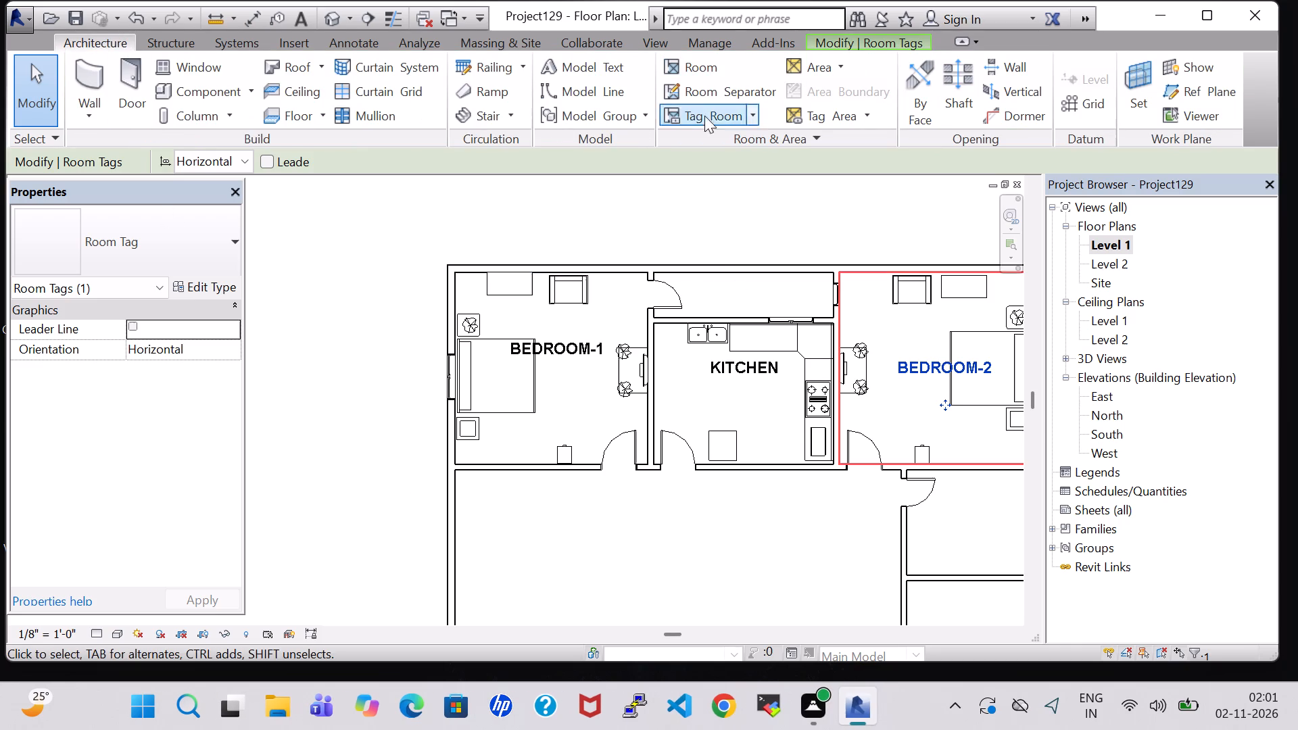
{"action": "left_click", "coordinate": [705, 70]}
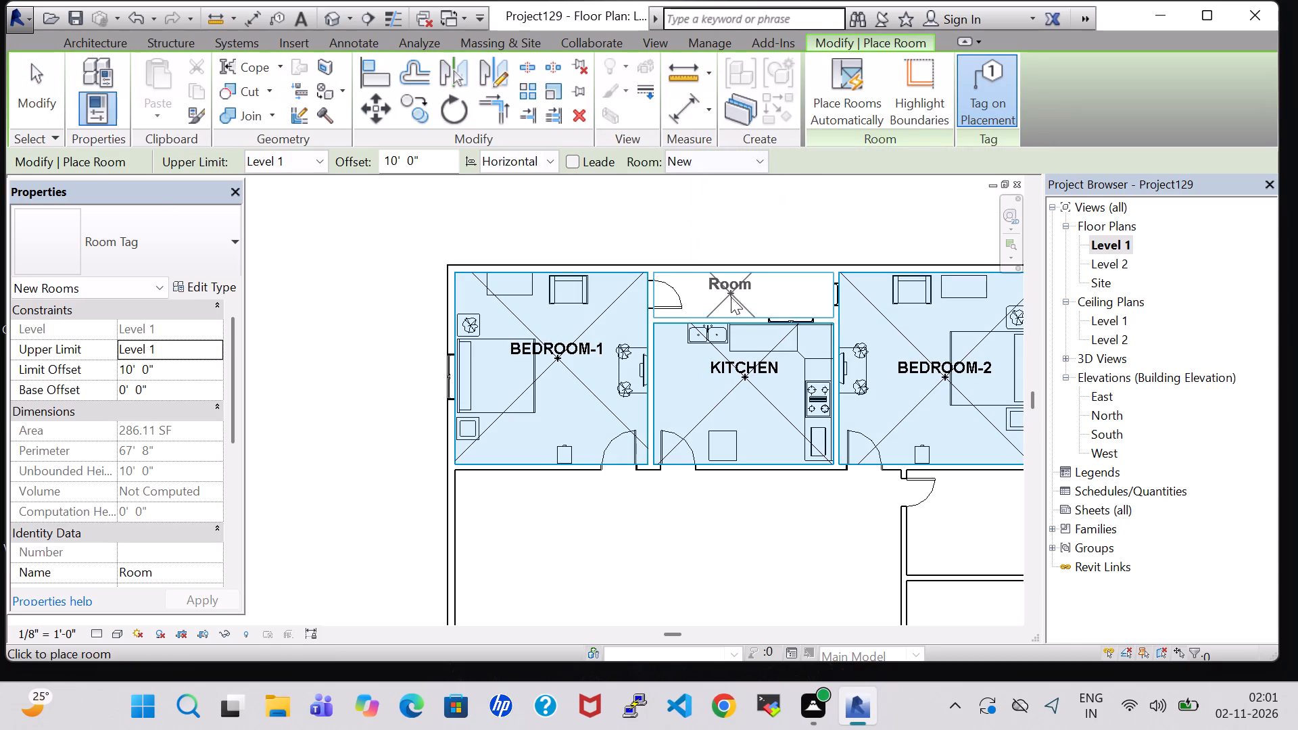
{"action": "left_click", "coordinate": [731, 299]}
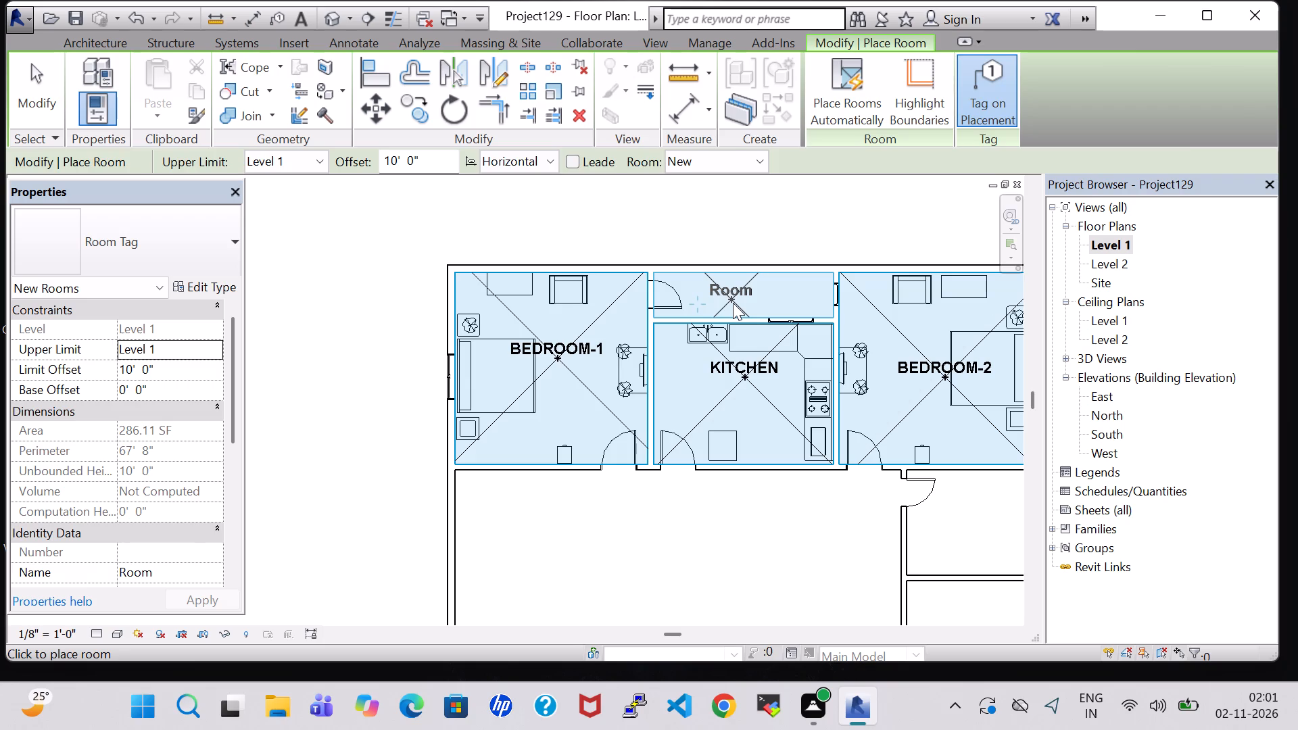
{"action": "key", "text": "Escape"}
{"action": "key", "text": "Escape"}
Rename the narrow room north of the kitchen as O.T.S through its tag.
{"action": "double_click", "coordinate": [734, 300]}
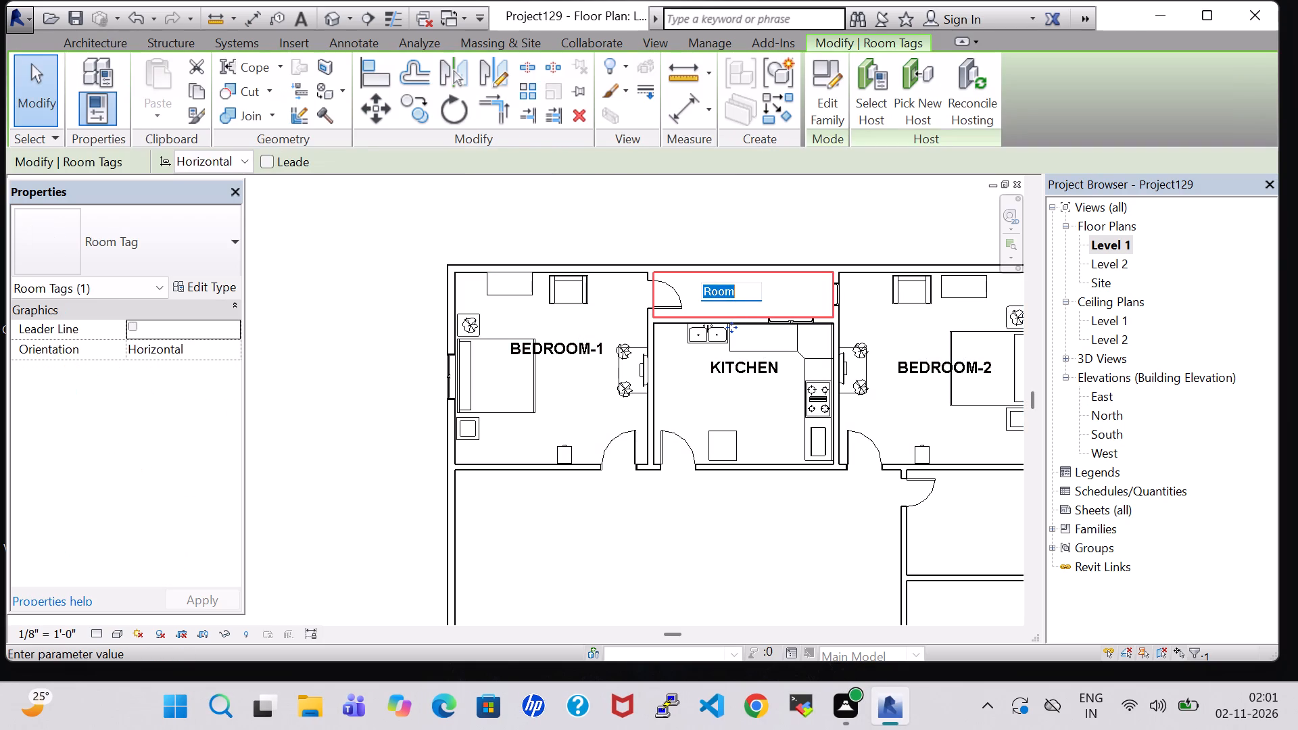
{"action": "key", "text": "BackSpace"}
{"action": "type", "text": "O.T.S"}
{"action": "key", "text": "Return"}
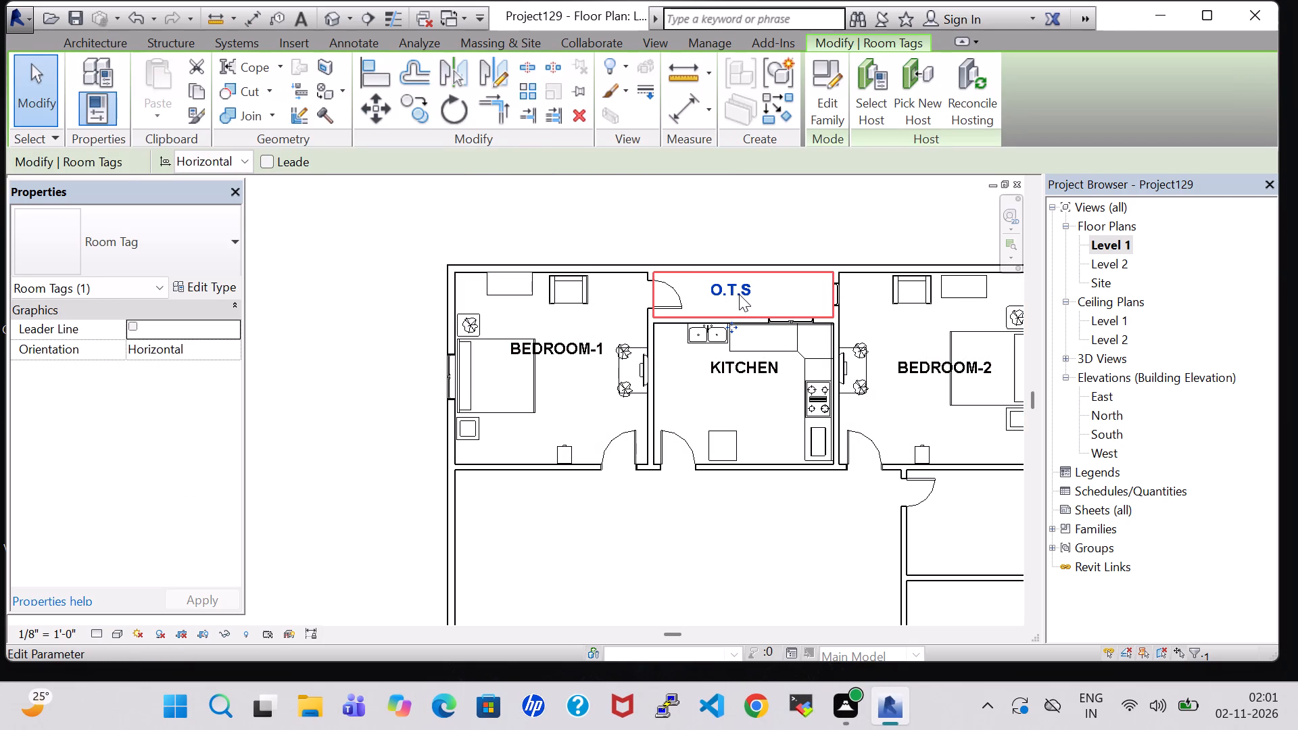
{"action": "left_click", "coordinate": [824, 539]}
Load the Tub-Rectangular-3D family from the architectural plumbing fixtures' Bathtubs folder for component placement.
{"action": "scroll", "coordinate": [824, 543], "scroll_direction": "down", "scroll_amount": 2}
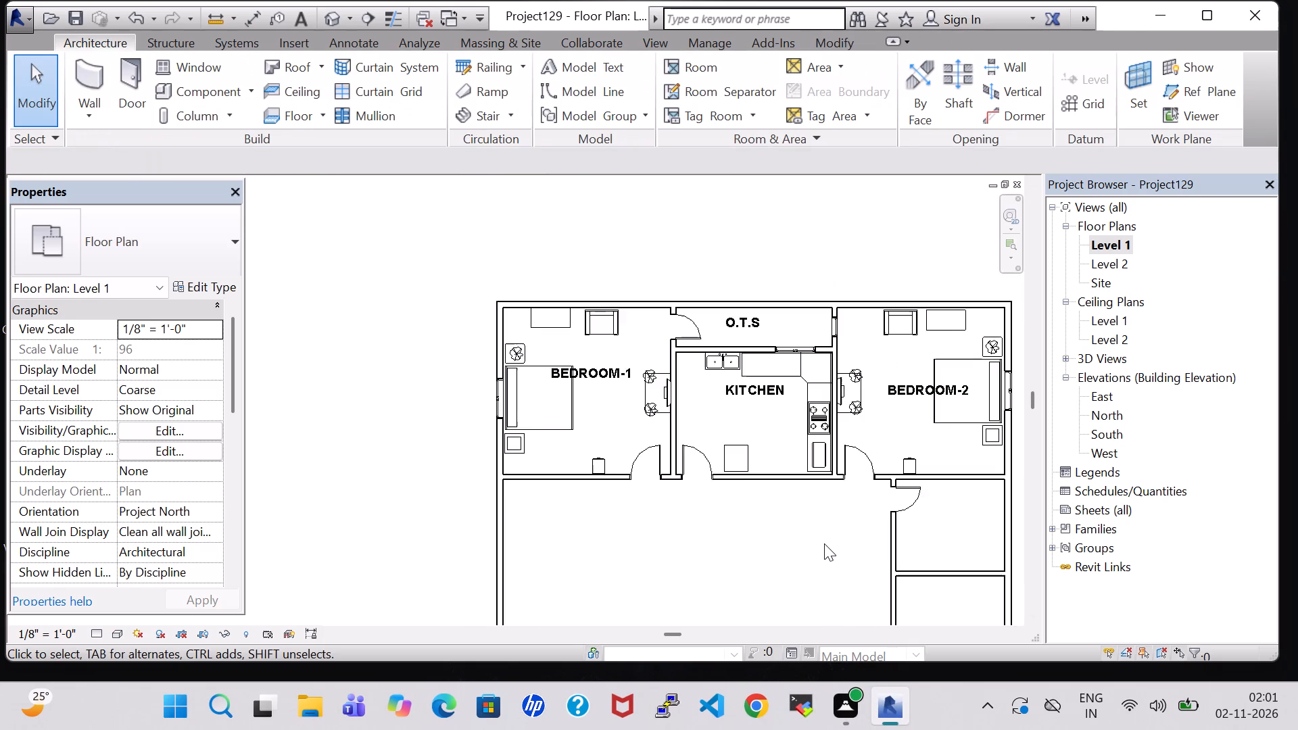
{"action": "scroll", "coordinate": [824, 543], "scroll_direction": "down", "scroll_amount": 2}
{"action": "middle_click_drag", "start_coordinate": [823, 543], "coordinate": [816, 468]}
{"action": "middle_click_drag", "start_coordinate": [800, 544], "coordinate": [718, 499]}
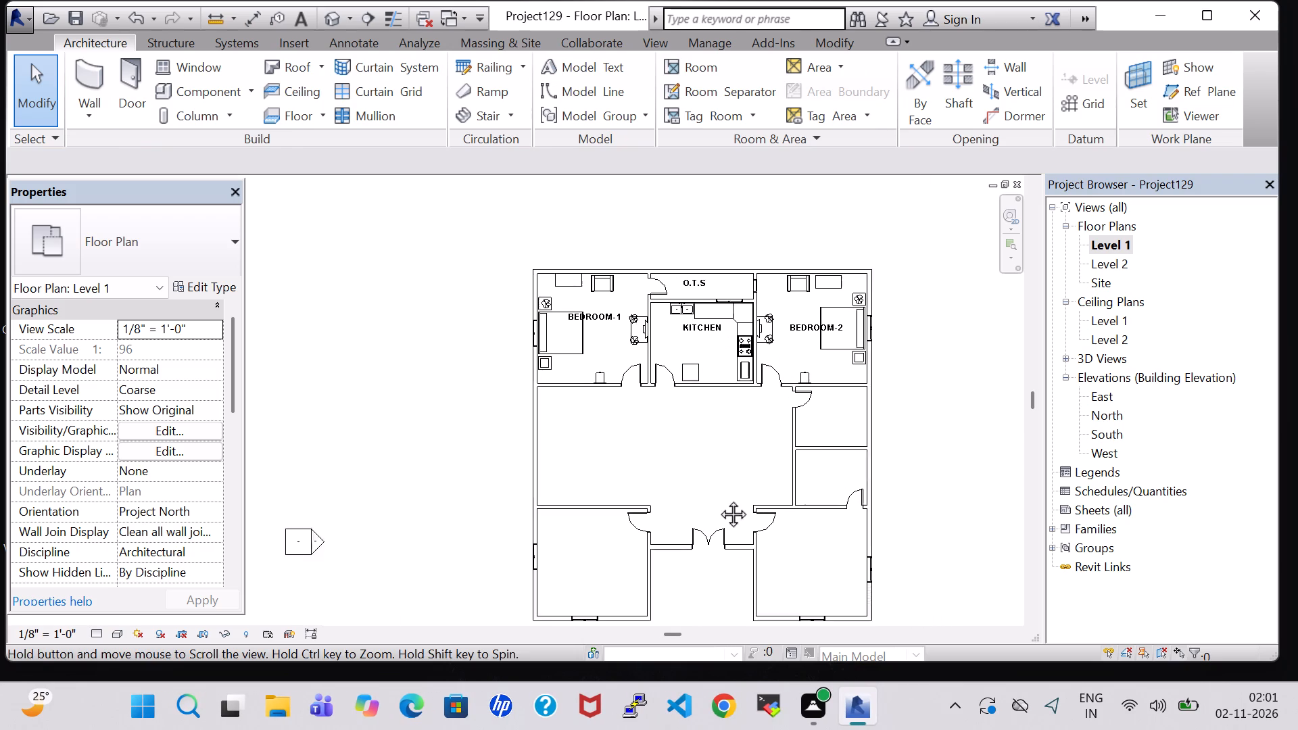
{"action": "middle_click_drag", "start_coordinate": [718, 499], "coordinate": [667, 482]}
{"action": "left_click", "coordinate": [206, 95]}
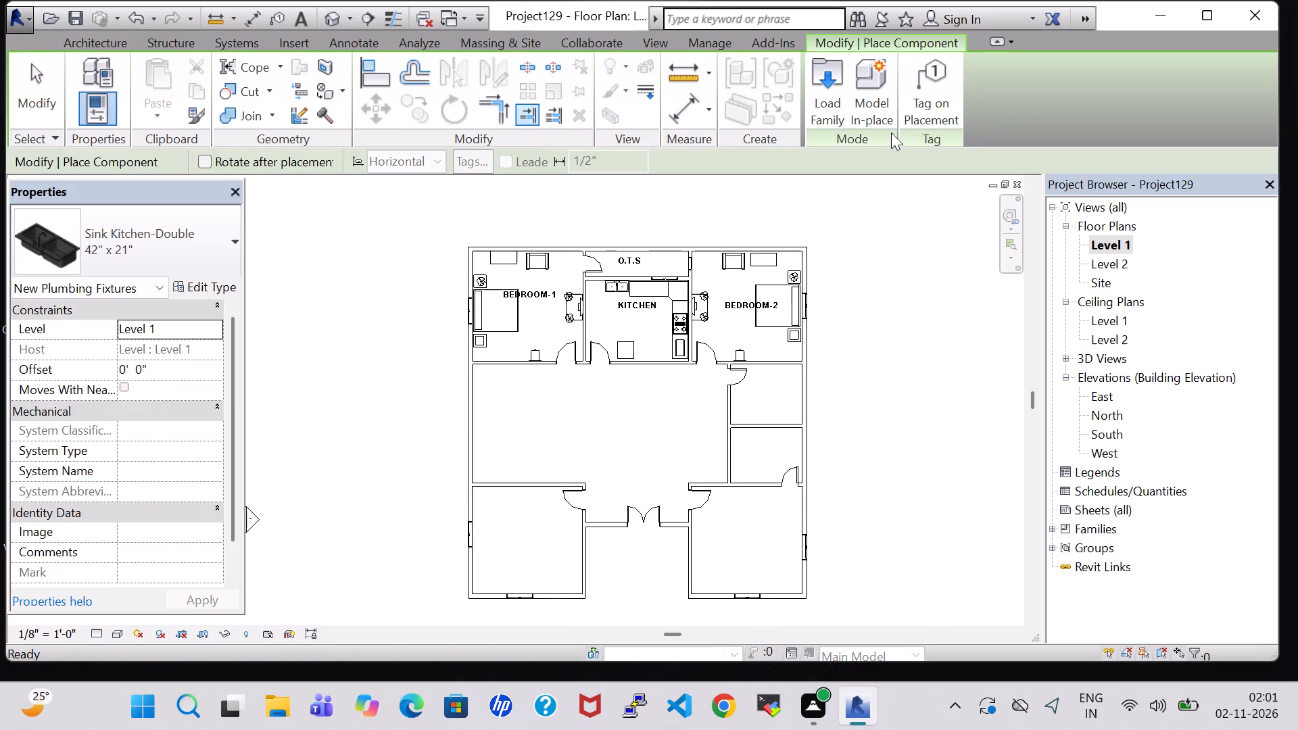
{"action": "left_click", "coordinate": [832, 93]}
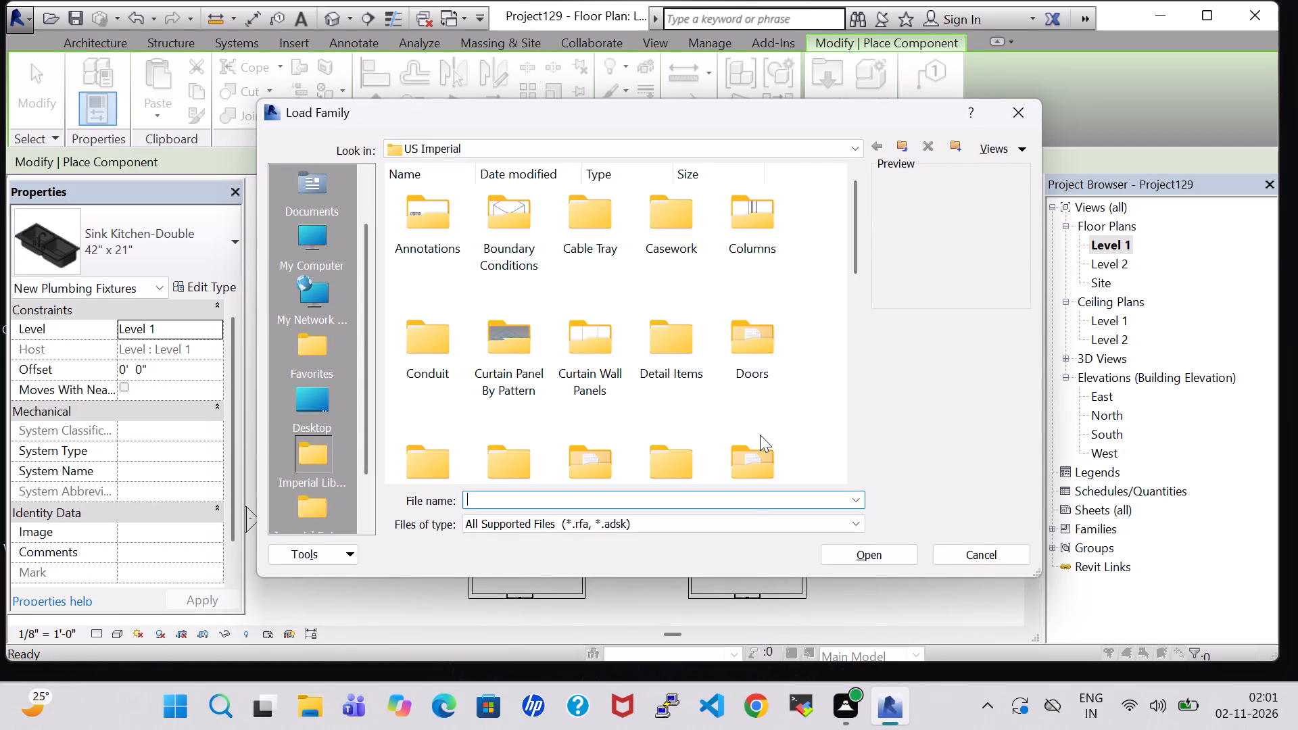
{"action": "key", "text": "p"}
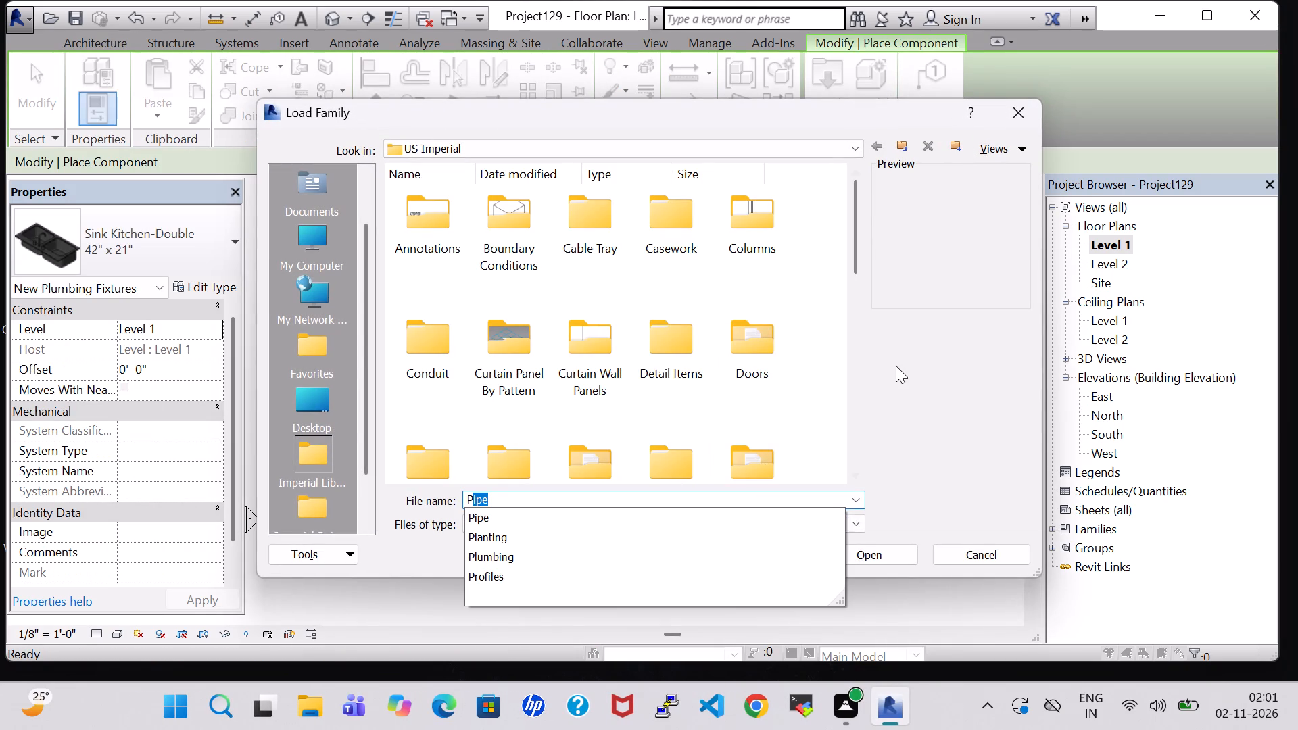
{"action": "left_click", "coordinate": [896, 366]}
{"action": "left_click", "coordinate": [769, 470]}
{"action": "key", "text": "p"}
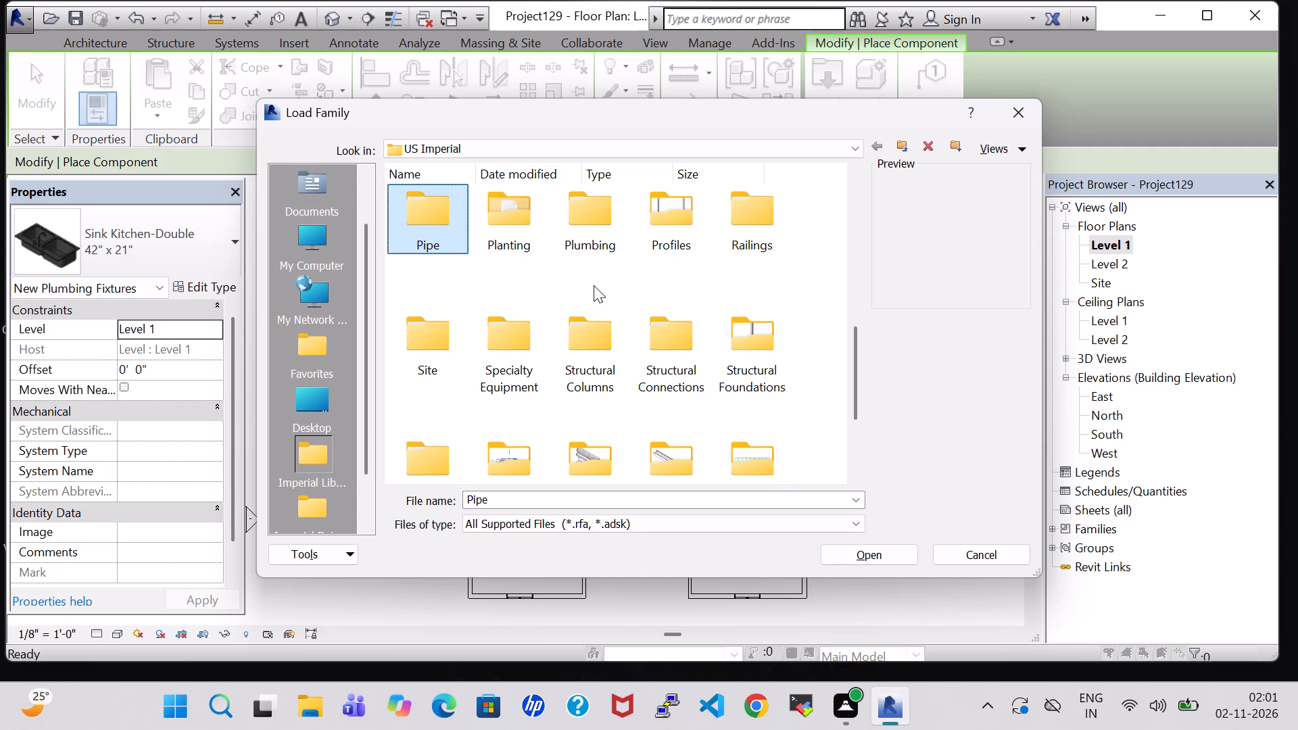
{"action": "double_click", "coordinate": [566, 230]}
{"action": "double_click", "coordinate": [447, 228]}
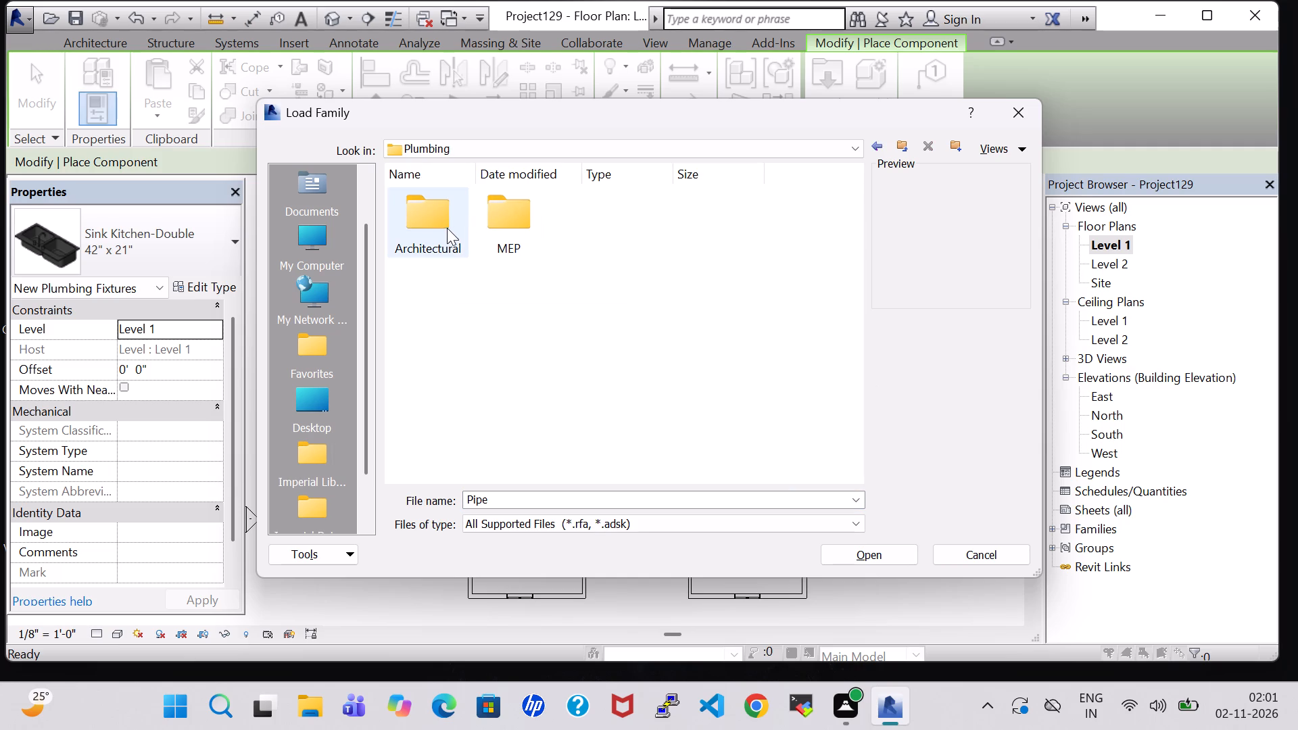
{"action": "double_click", "coordinate": [524, 232]}
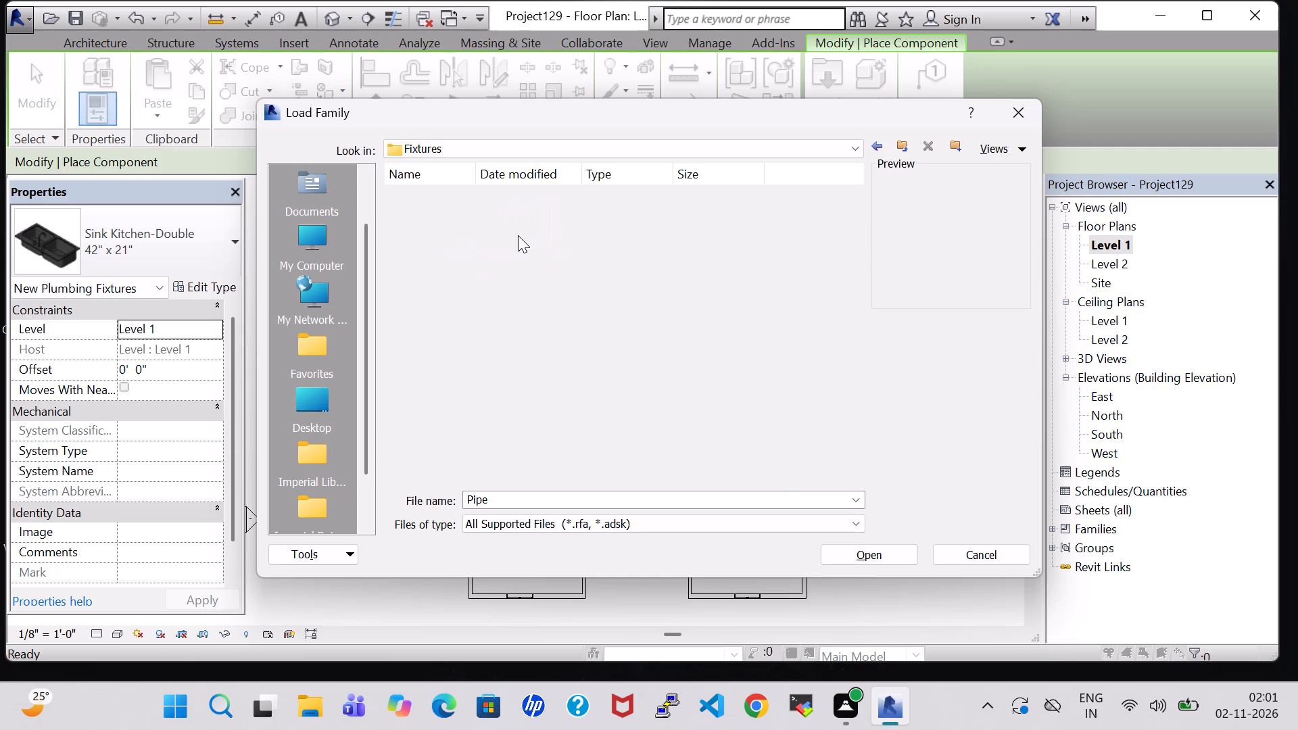
{"action": "triple_click", "coordinate": [420, 206]}
{"action": "left_click", "coordinate": [649, 226]}
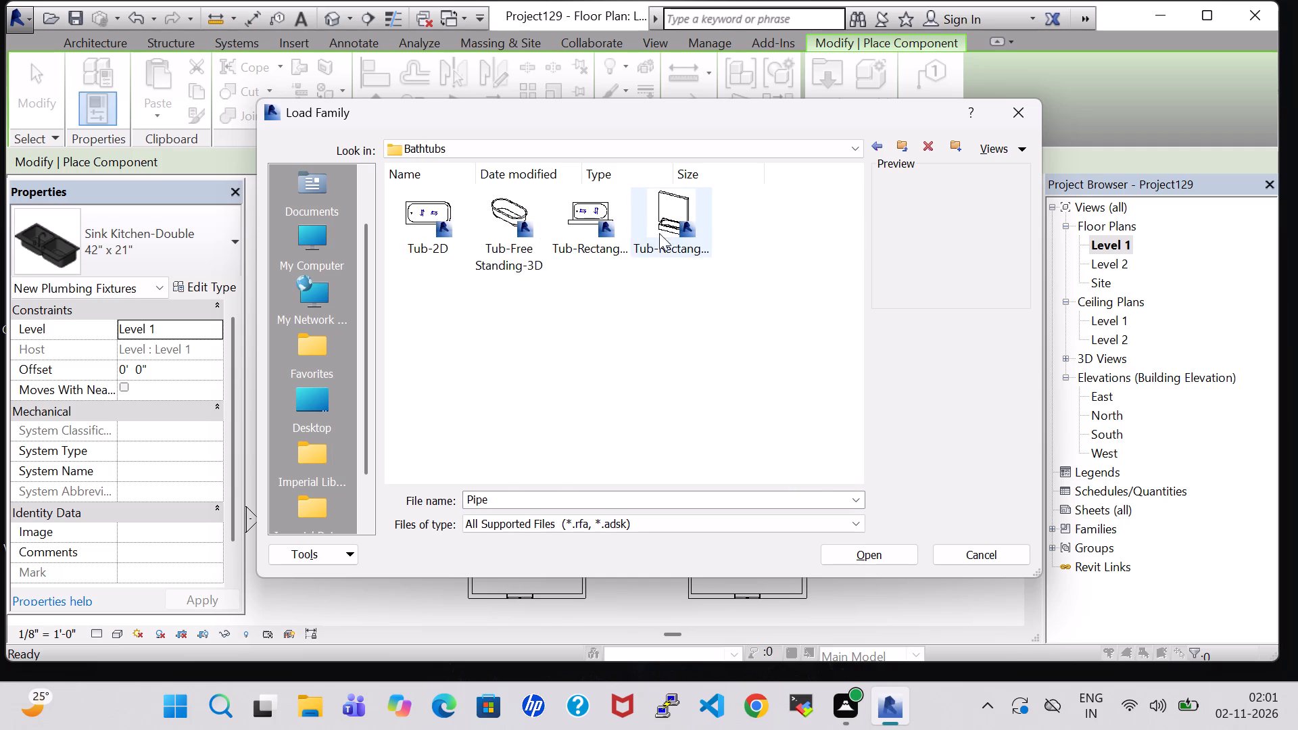
{"action": "left_click", "coordinate": [865, 550]}
Place a rectangular bathtub on the east wall of the small room south of BEDROOM-2, beside its north wall.
{"action": "scroll", "coordinate": [790, 393], "scroll_direction": "up", "scroll_amount": 4}
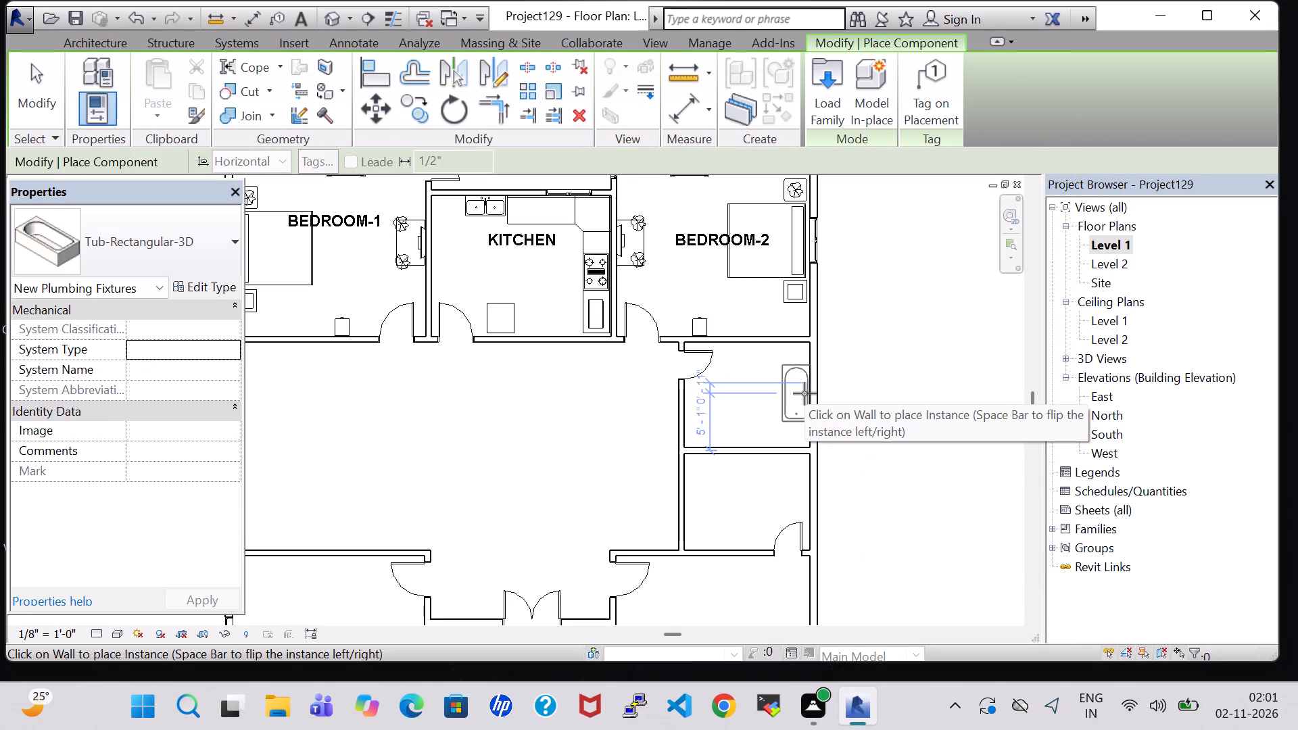
{"action": "key", "text": "space"}
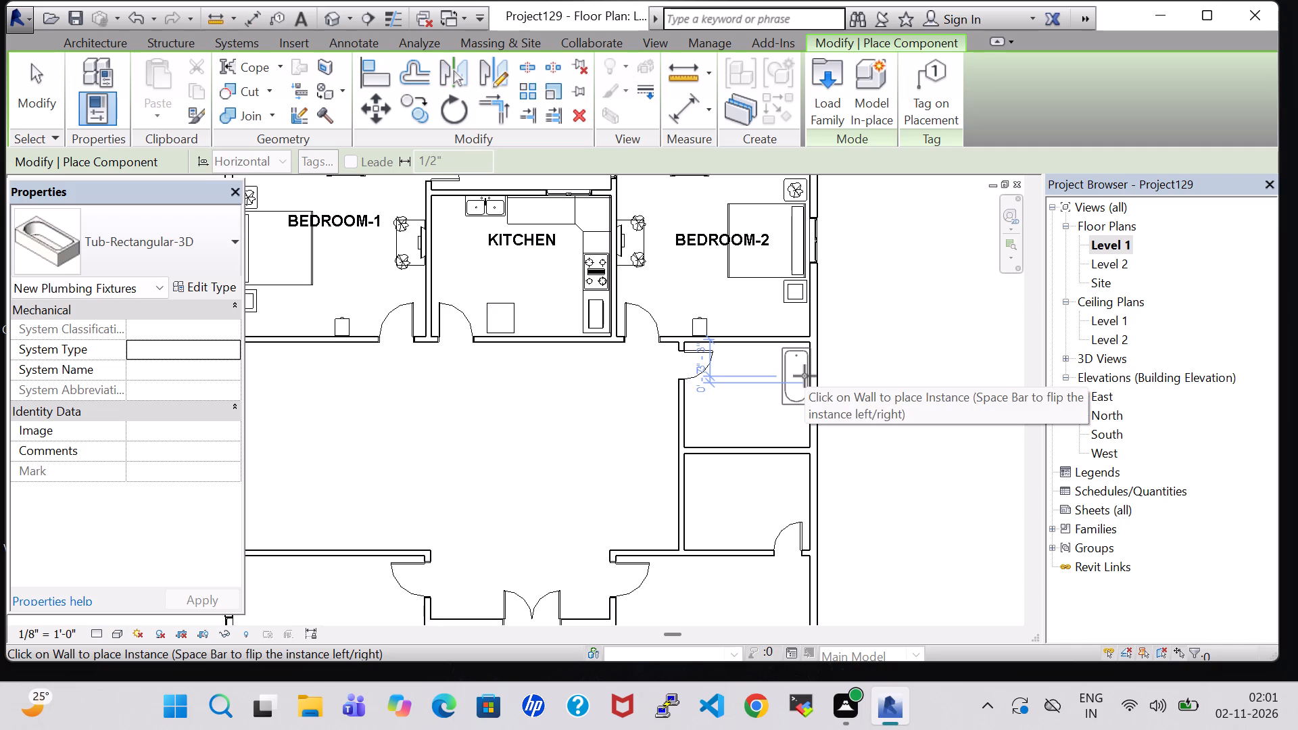
{"action": "scroll", "coordinate": [804, 376], "scroll_direction": "up", "scroll_amount": 3}
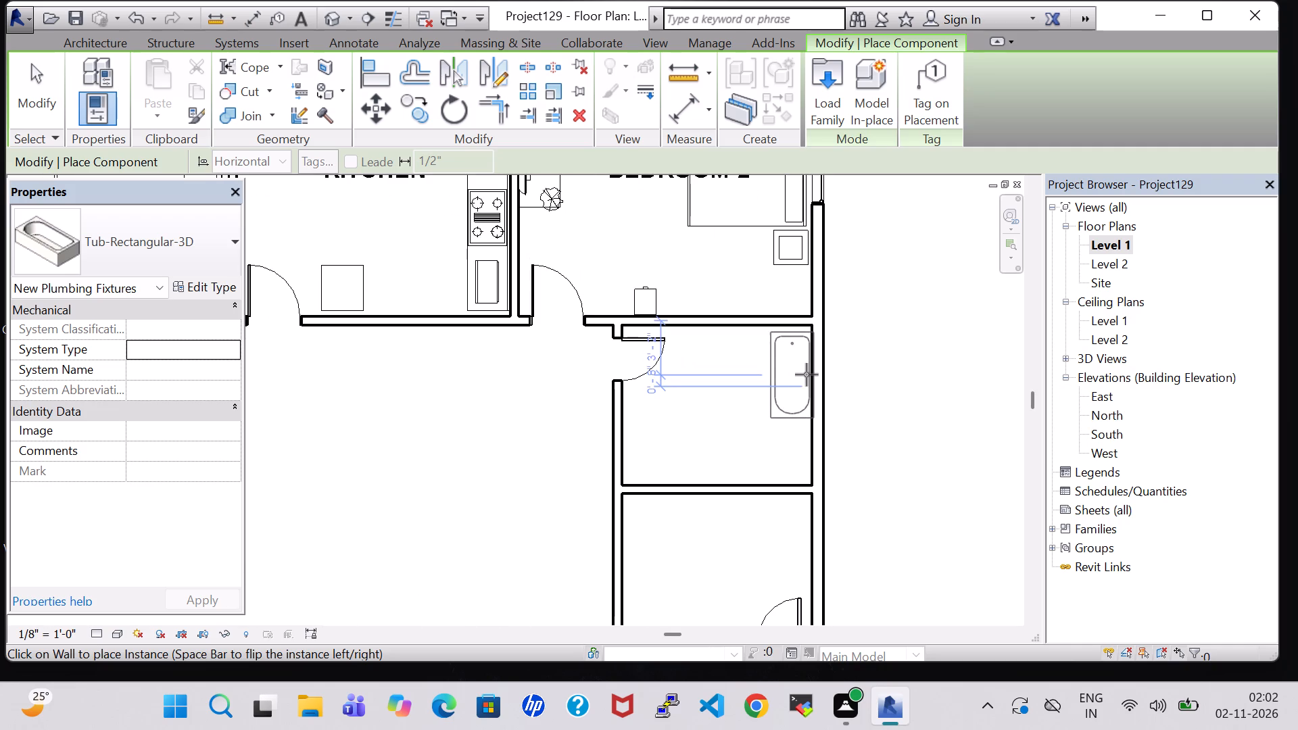
{"action": "left_click", "coordinate": [807, 370]}
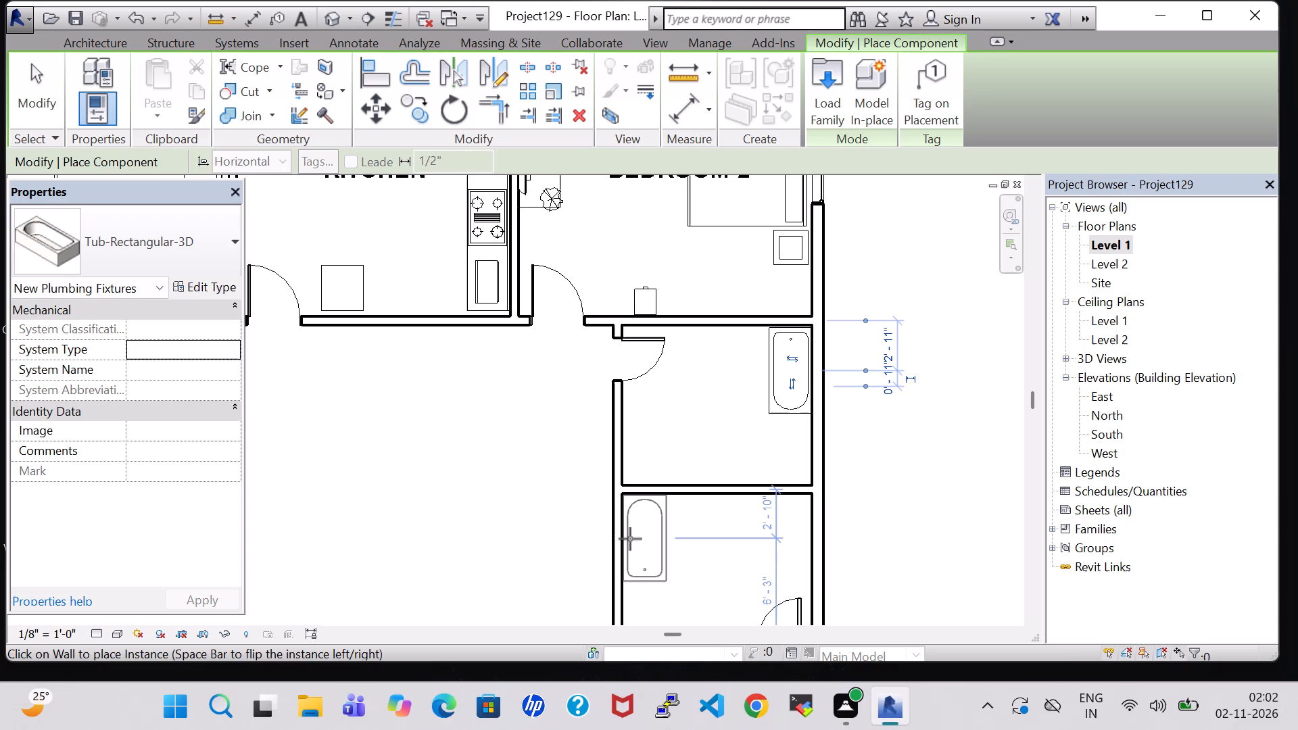
Place a second bathtub on the west wall of the lower small room, in its northwest corner.
{"action": "key", "text": "space"}
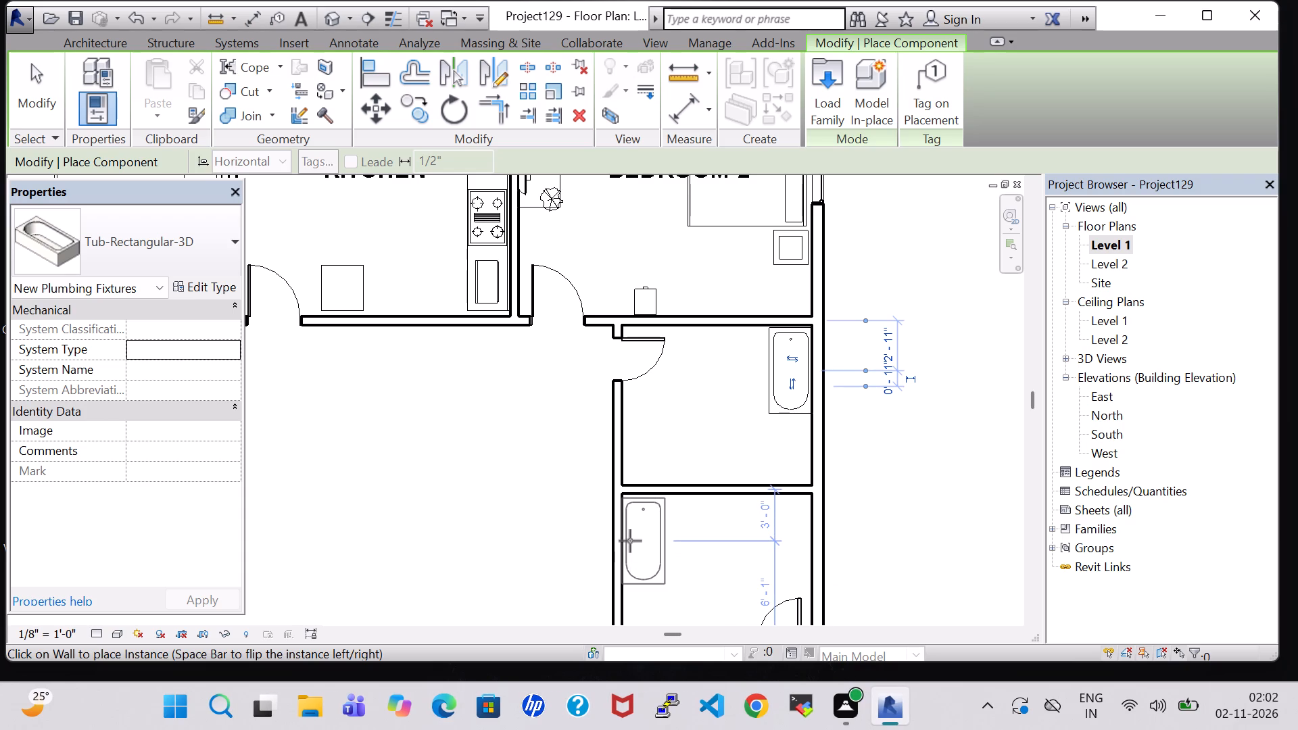
{"action": "left_click", "coordinate": [629, 539]}
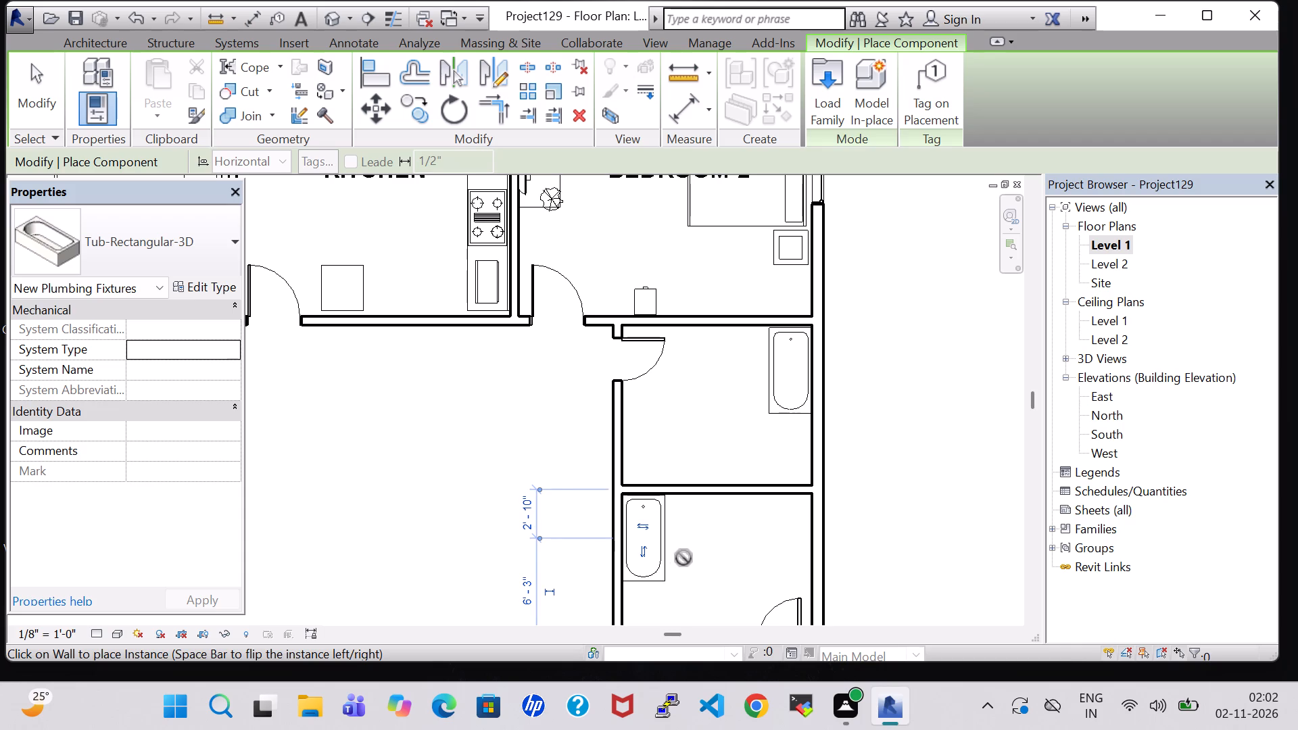
{"action": "key", "text": "Escape"}
{"action": "key", "text": "Escape"}
Nudge the lower room's bathtub slightly south, so its centre sits about 3' 1" from the north wall.
{"action": "left_click", "coordinate": [659, 558]}
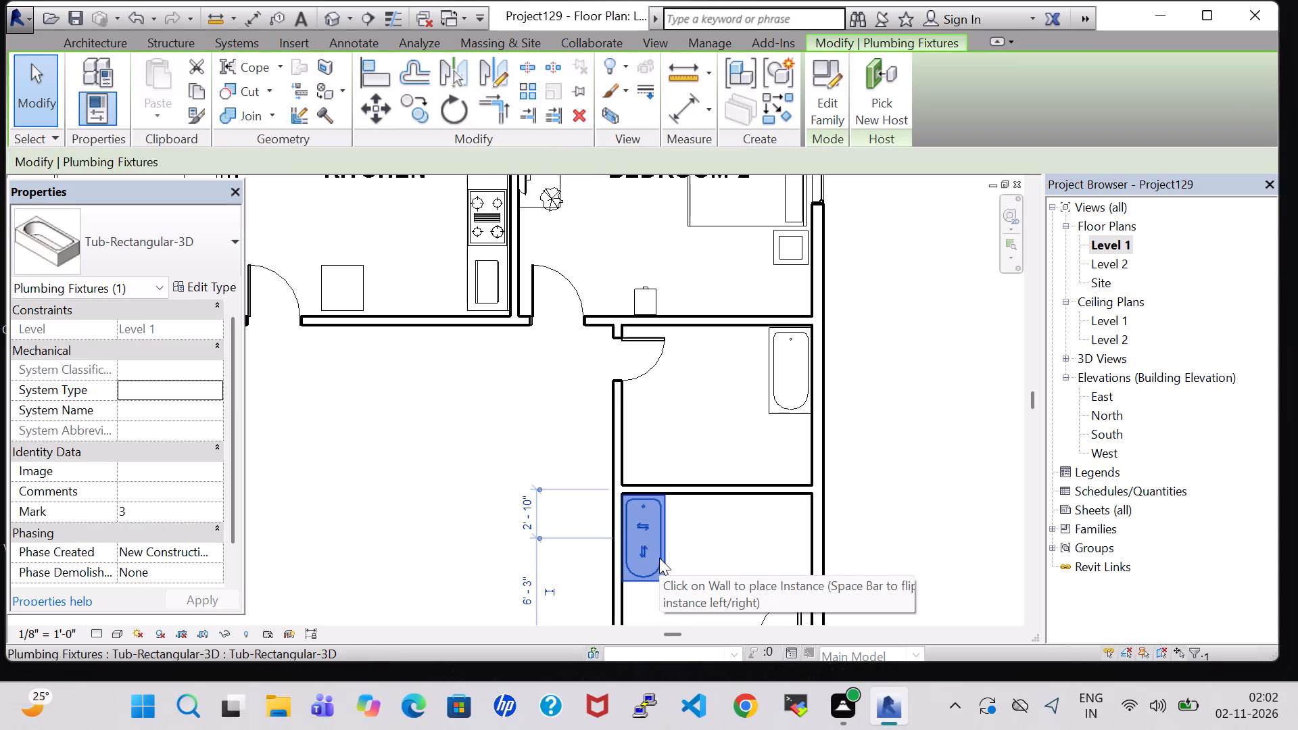
{"action": "key", "text": "Down"}
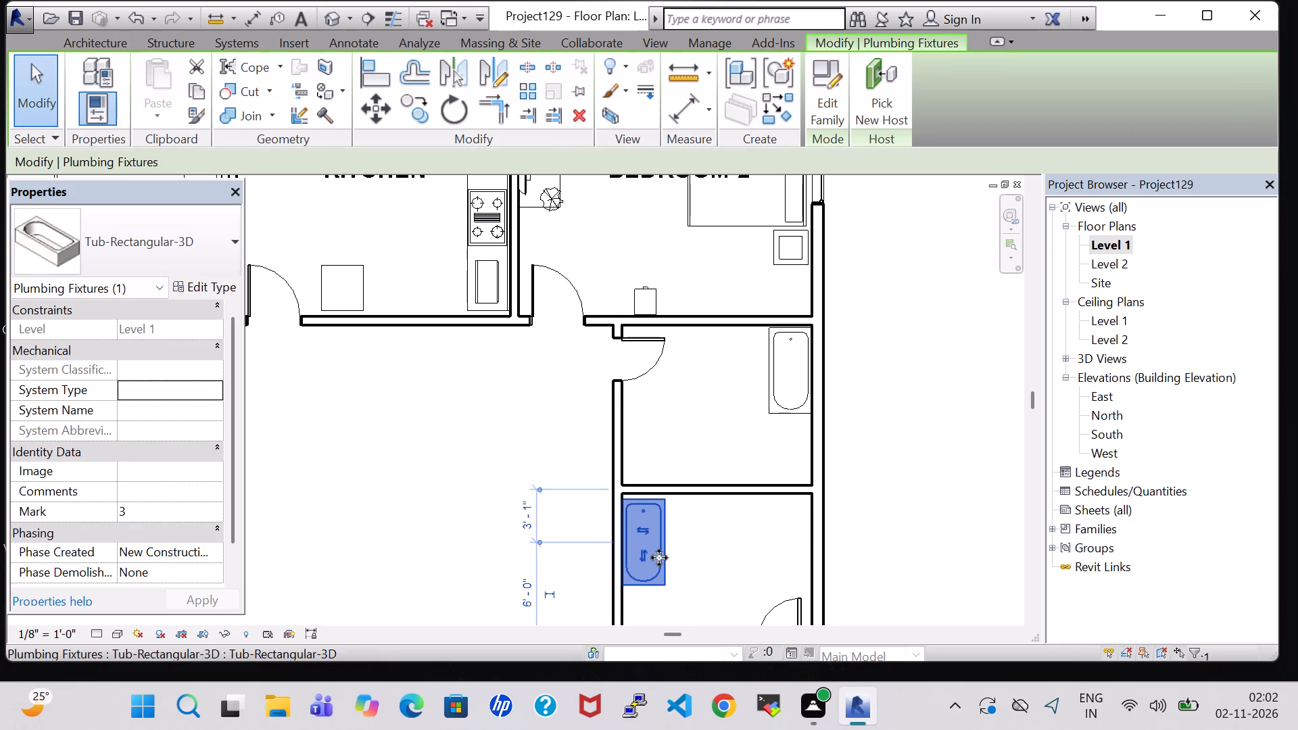
{"action": "key", "text": "Up"}
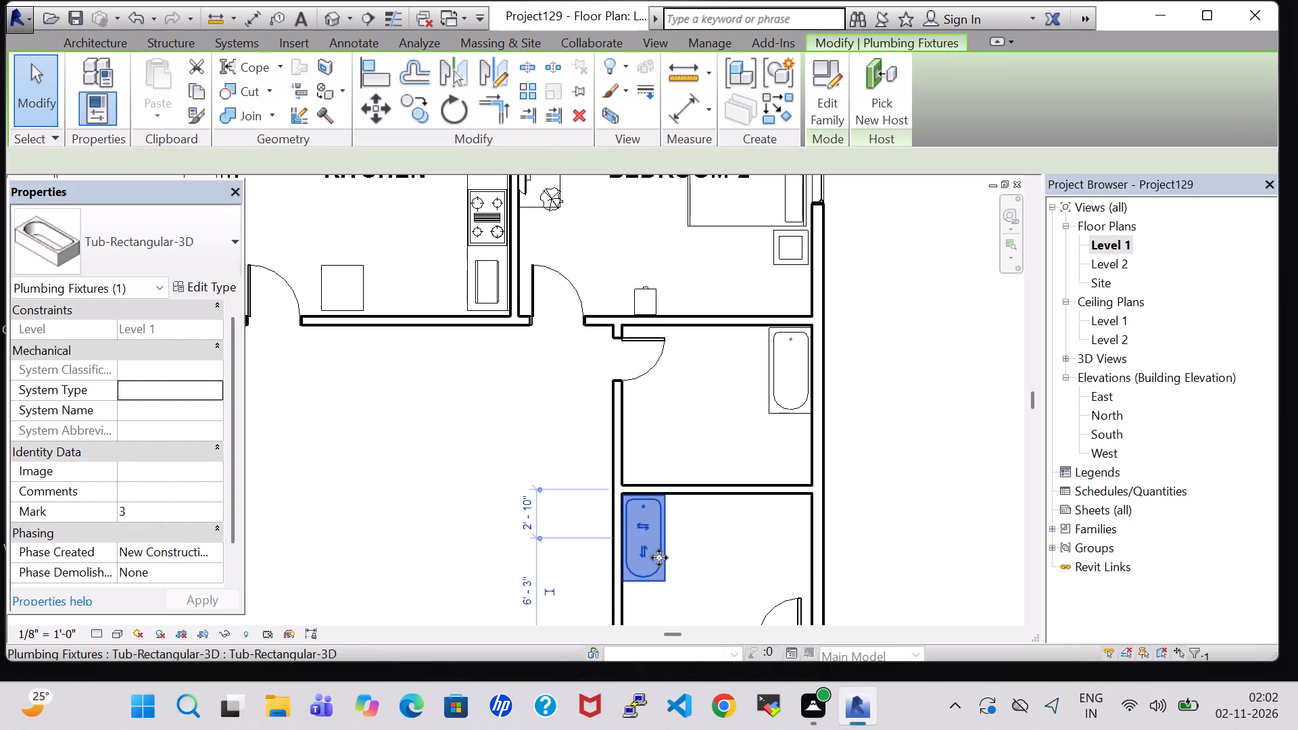
{"action": "key", "text": "Down"}
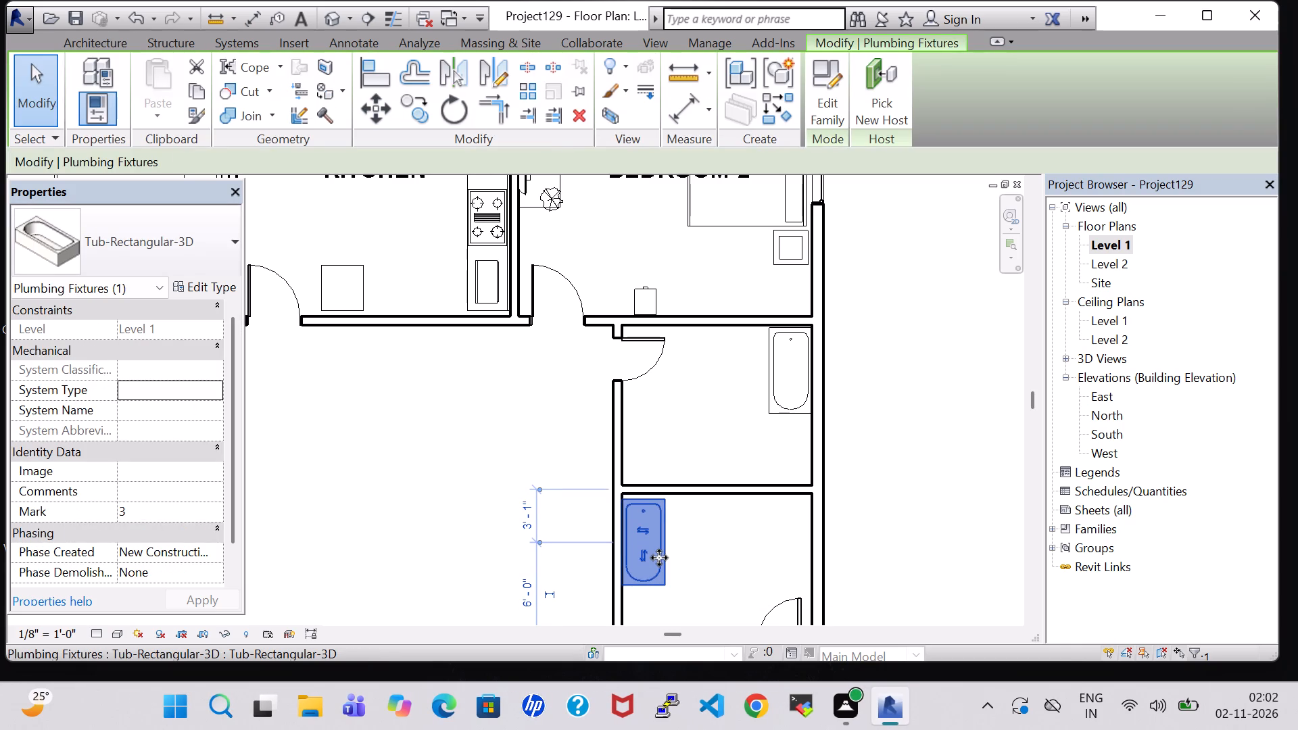
{"action": "left_click", "coordinate": [707, 384]}
Nudge the upper room's bathtub slightly south, so its centre sits about 3' 2" from the north wall.
{"action": "left_click", "coordinate": [779, 383]}
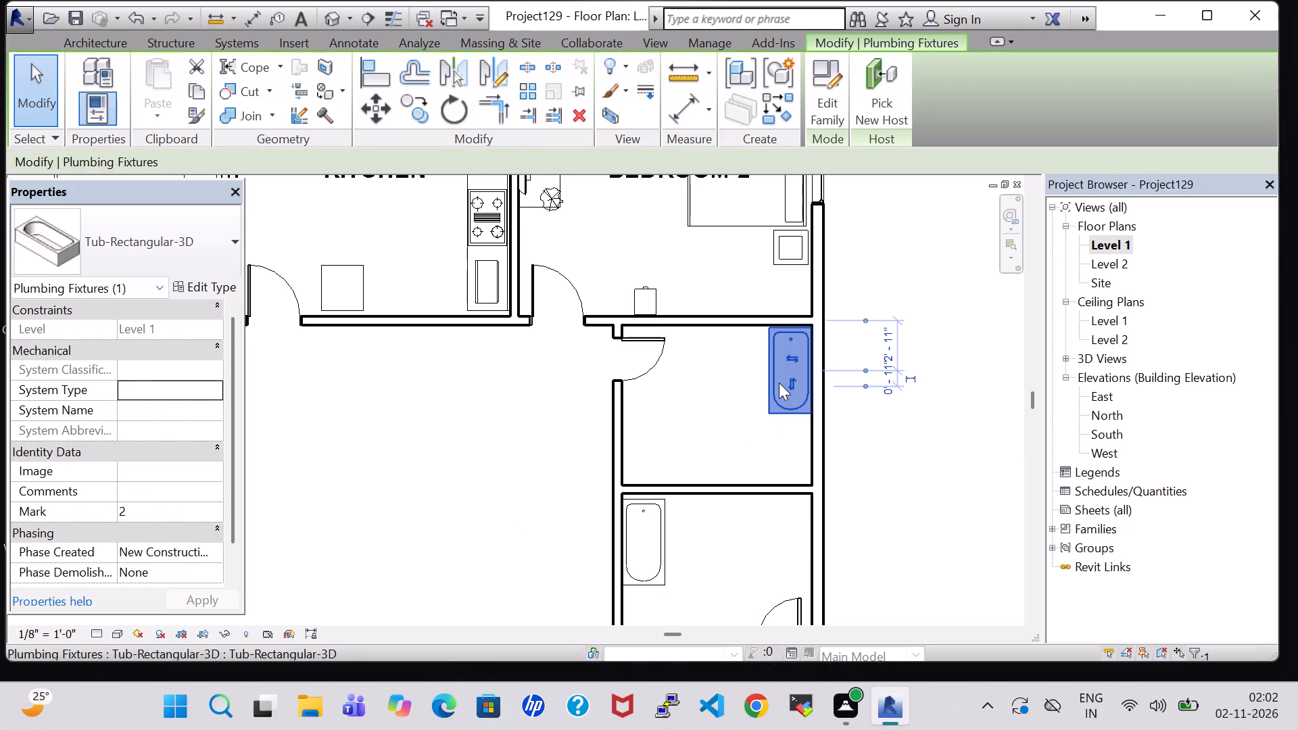
{"action": "key", "text": "Down"}
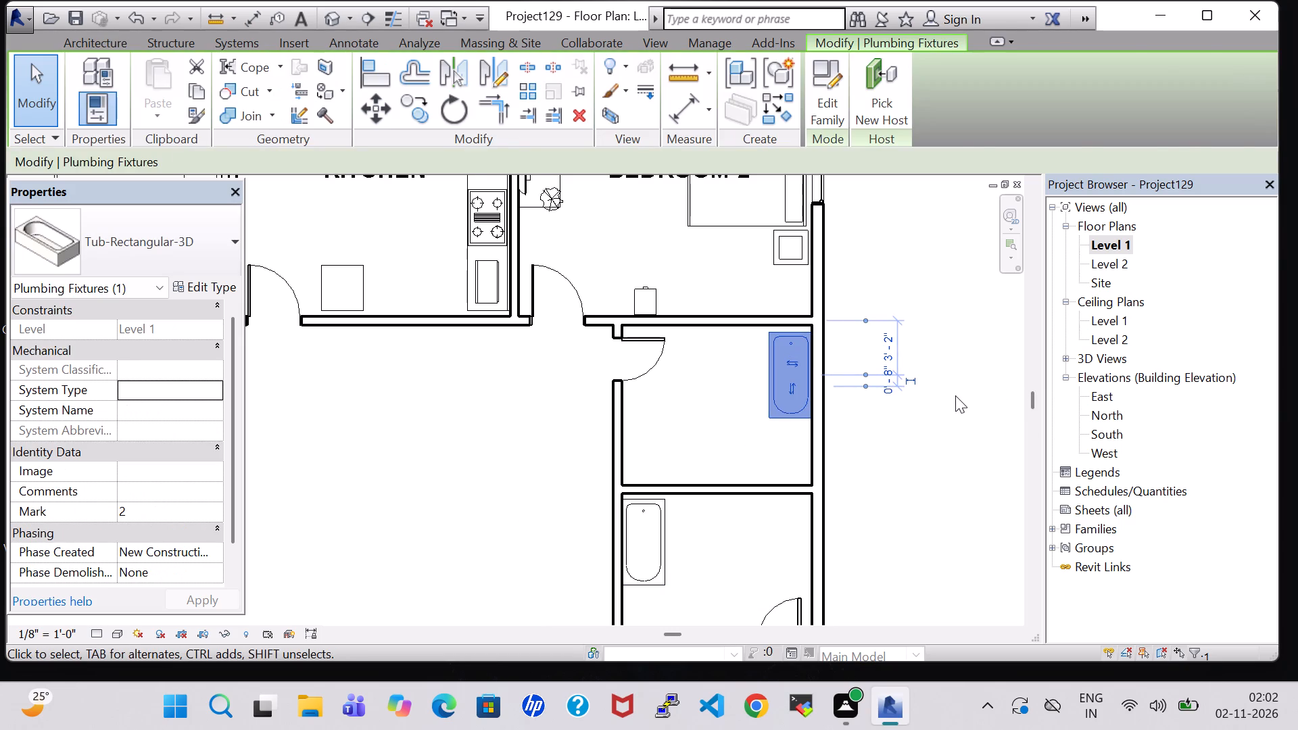
{"action": "left_click", "coordinate": [955, 395]}
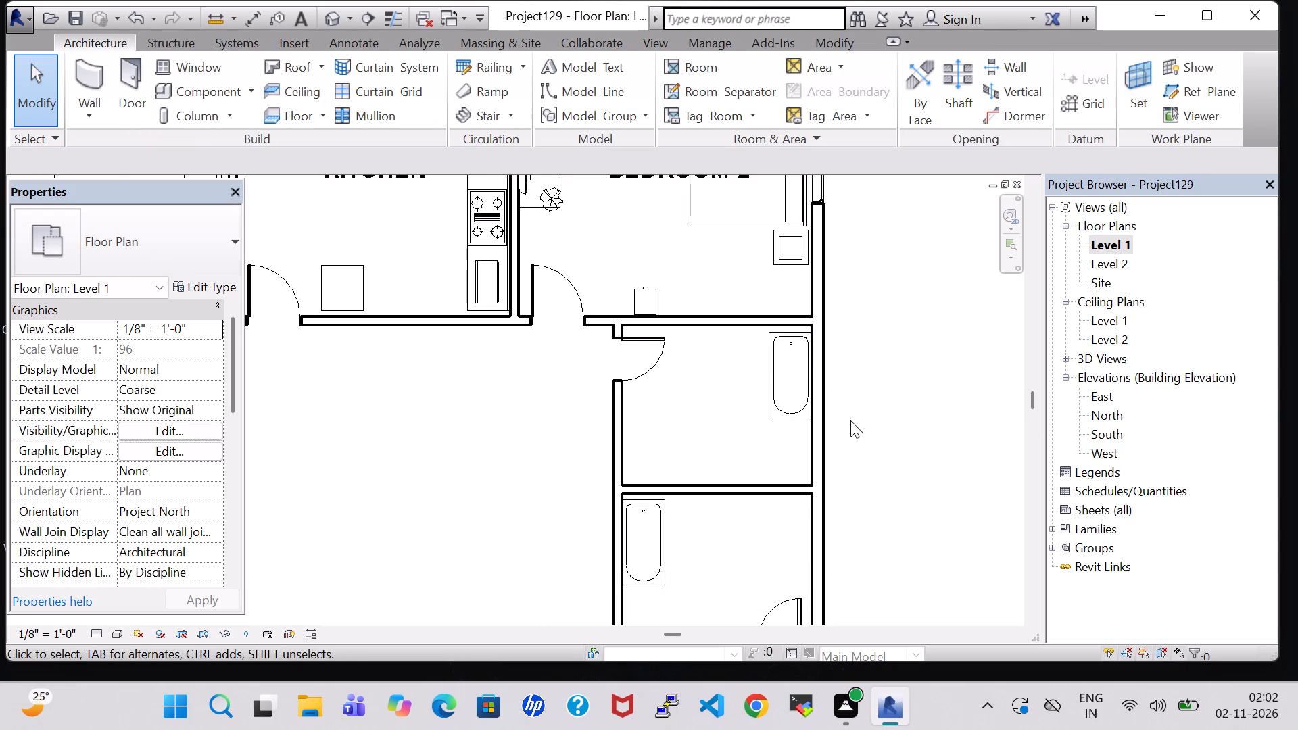
Load the Toilet-Domestic-3D family from the architectural plumbing fixtures' Water Closets folder for component placement.
{"action": "scroll", "coordinate": [850, 420], "scroll_direction": "down", "scroll_amount": 3}
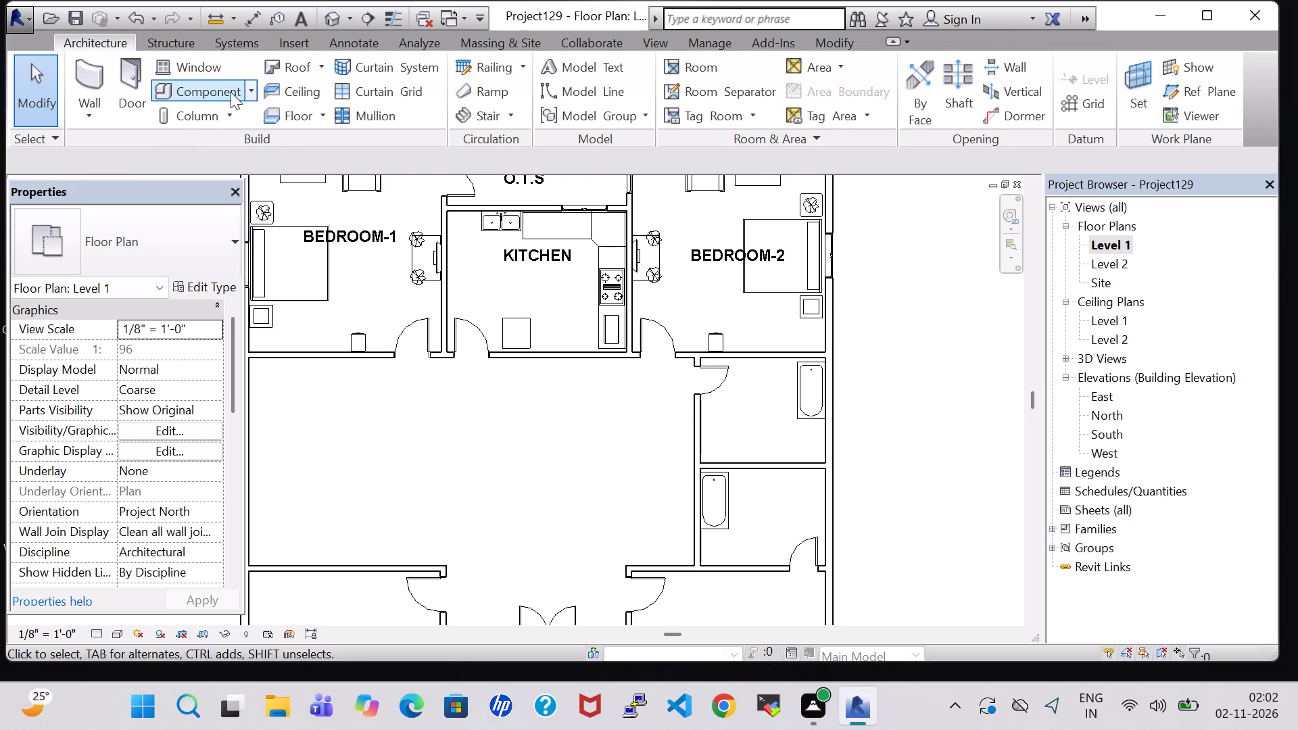
{"action": "left_click", "coordinate": [218, 86]}
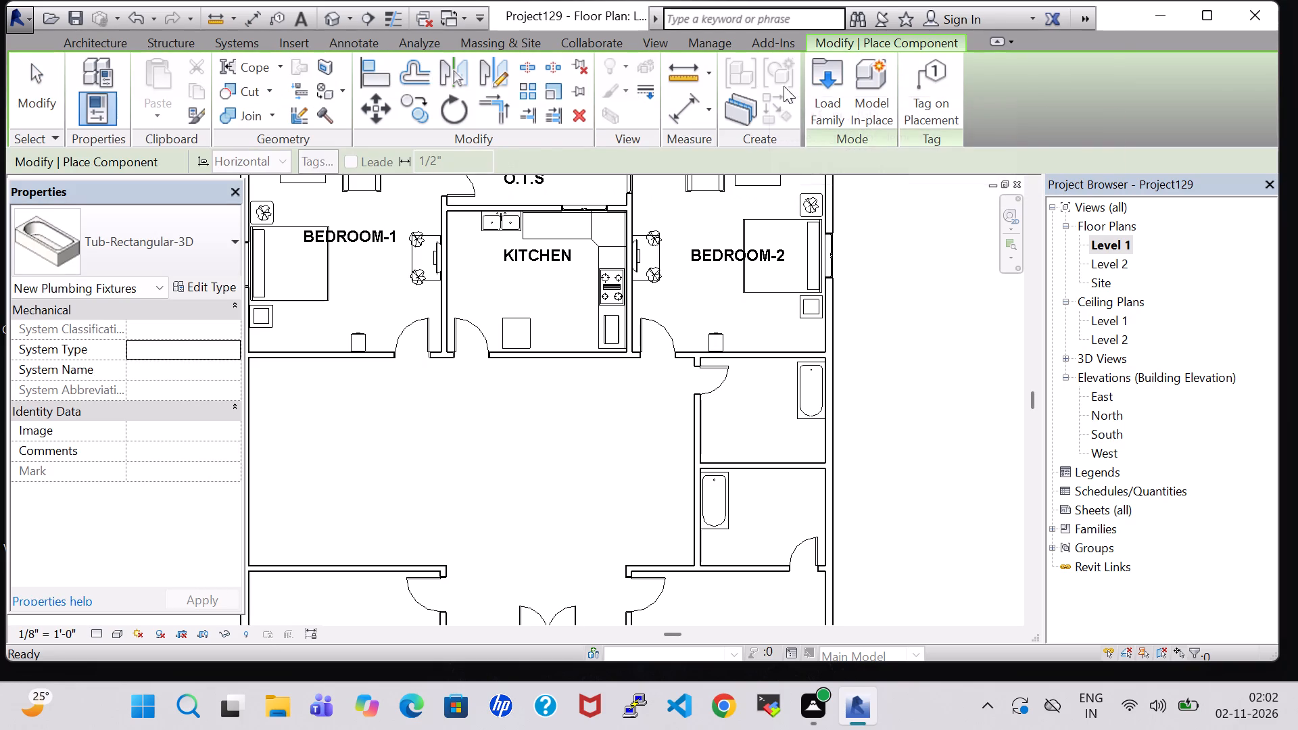
{"action": "double_click", "coordinate": [815, 98]}
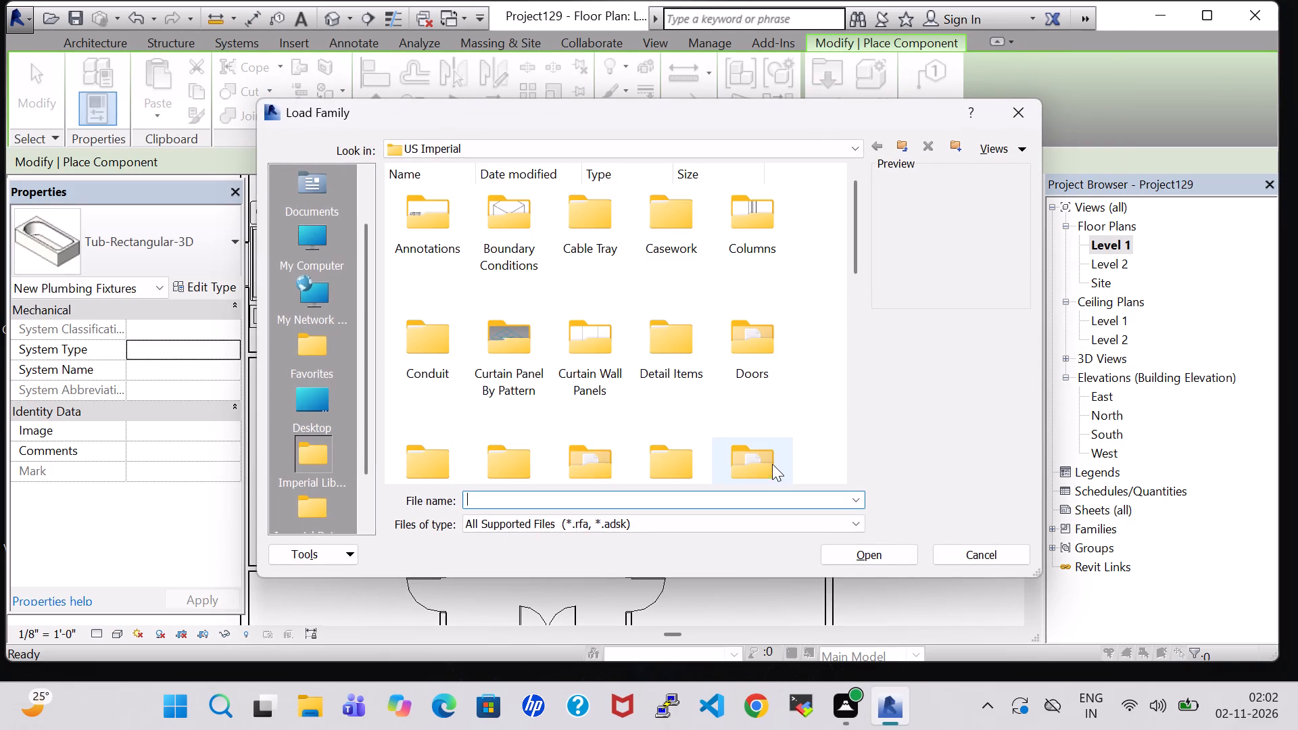
{"action": "left_click", "coordinate": [767, 463]}
{"action": "key", "text": "p"}
{"action": "double_click", "coordinate": [587, 238]}
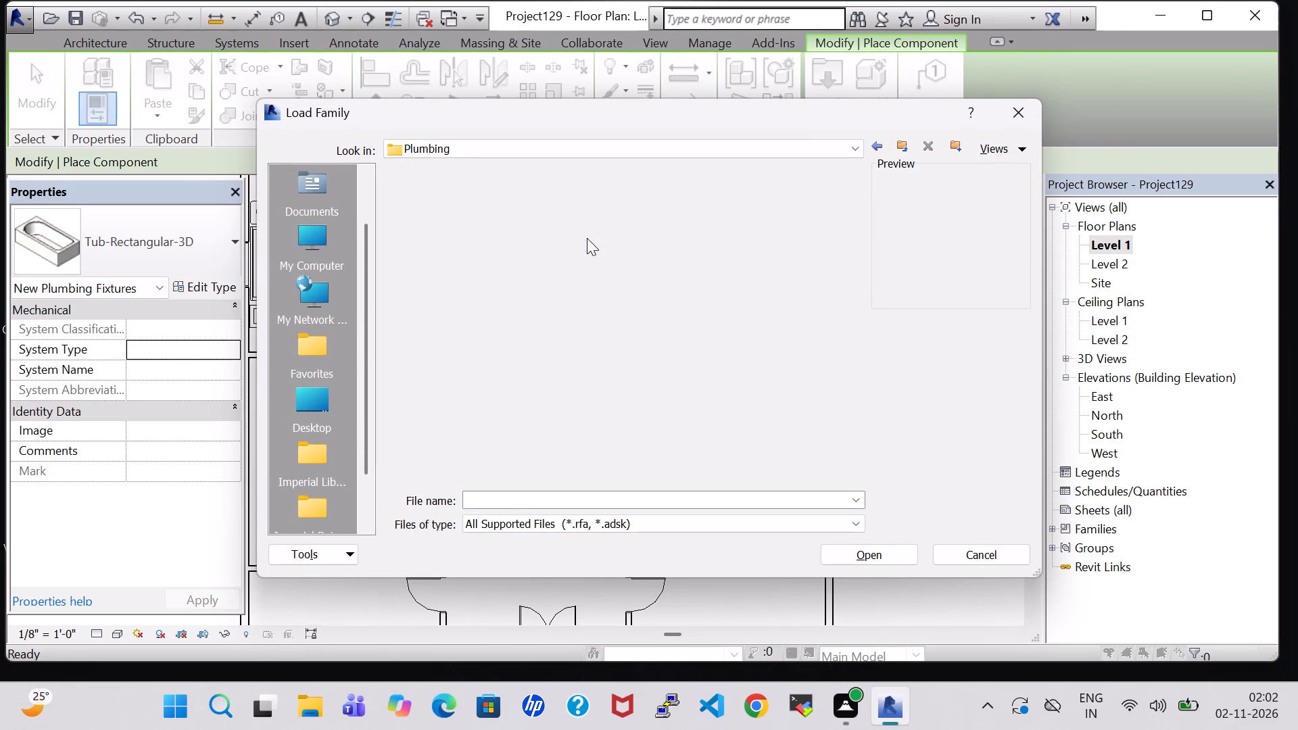
{"action": "double_click", "coordinate": [434, 233]}
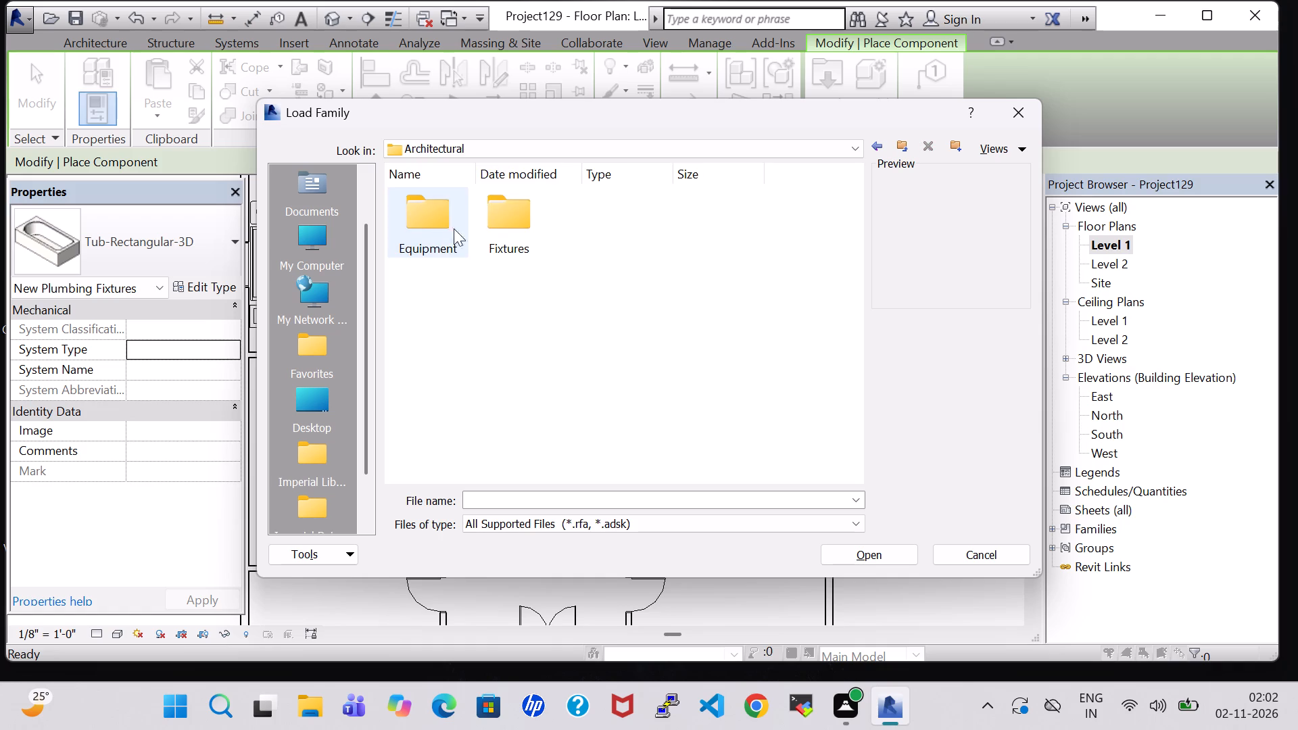
{"action": "triple_click", "coordinate": [479, 224]}
{"action": "left_click", "coordinate": [512, 306]}
{"action": "double_click", "coordinate": [518, 342]}
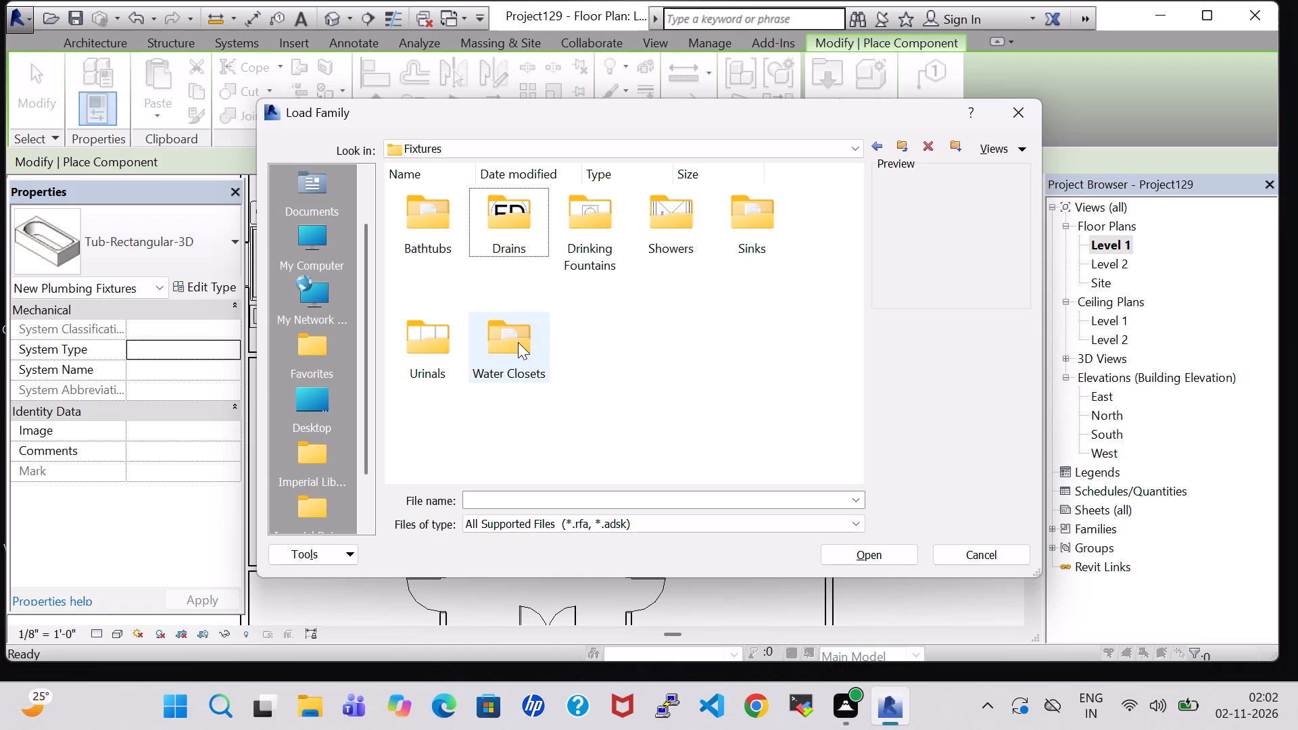
{"action": "left_click", "coordinate": [659, 241]}
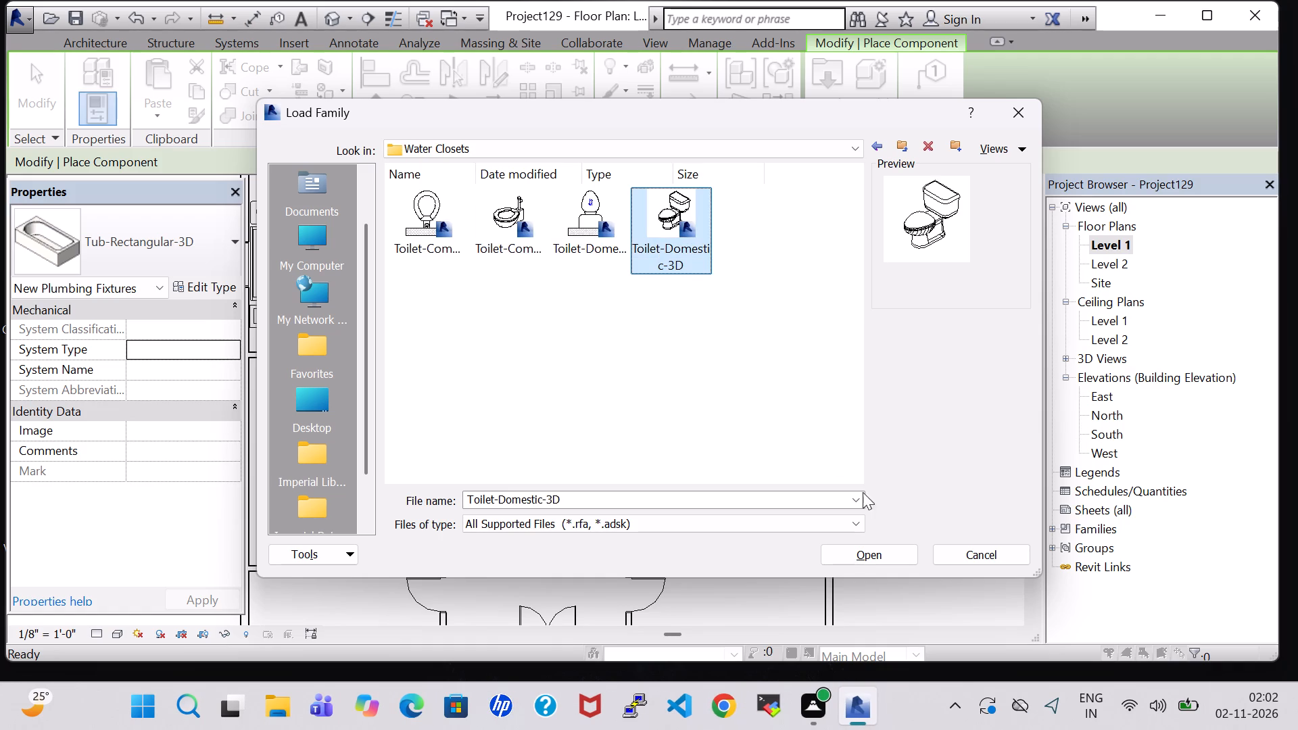
{"action": "left_click", "coordinate": [894, 552]}
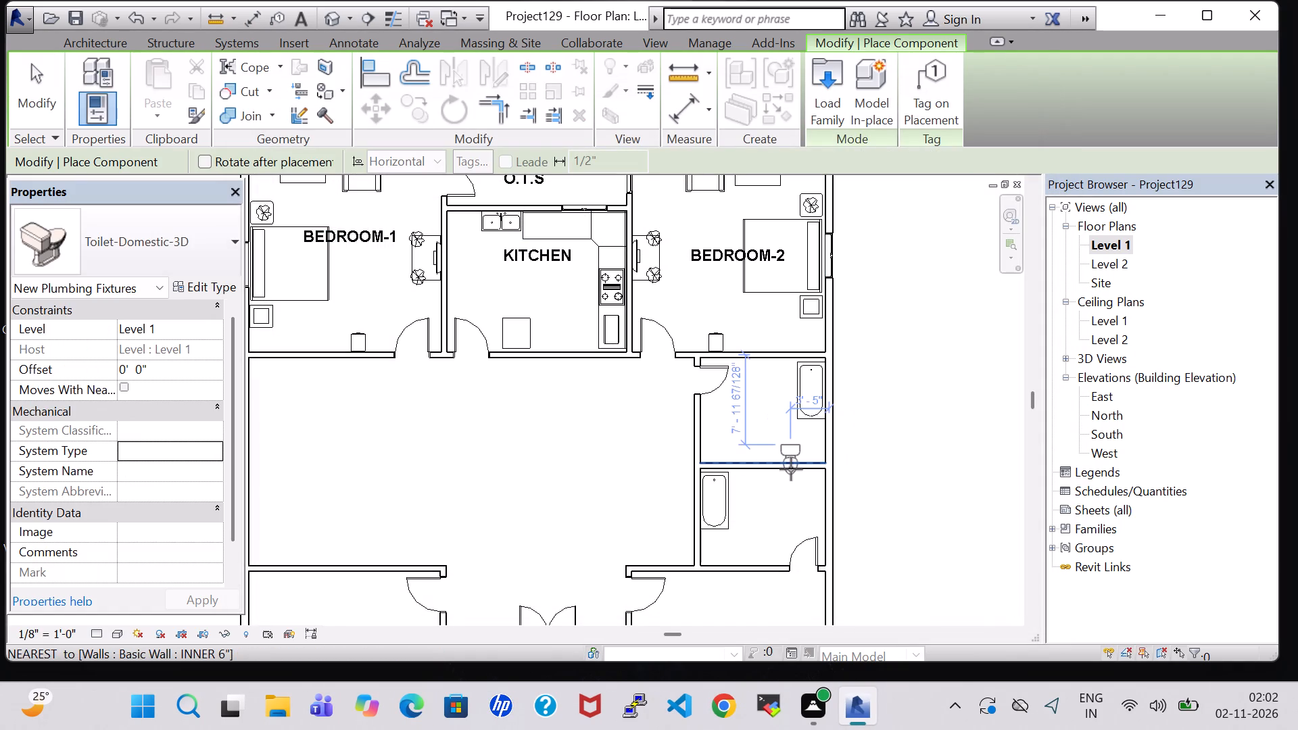
Place the domestic toilet facing north at the middle of the upper bathroom's south wall.
{"action": "key", "text": "space"}
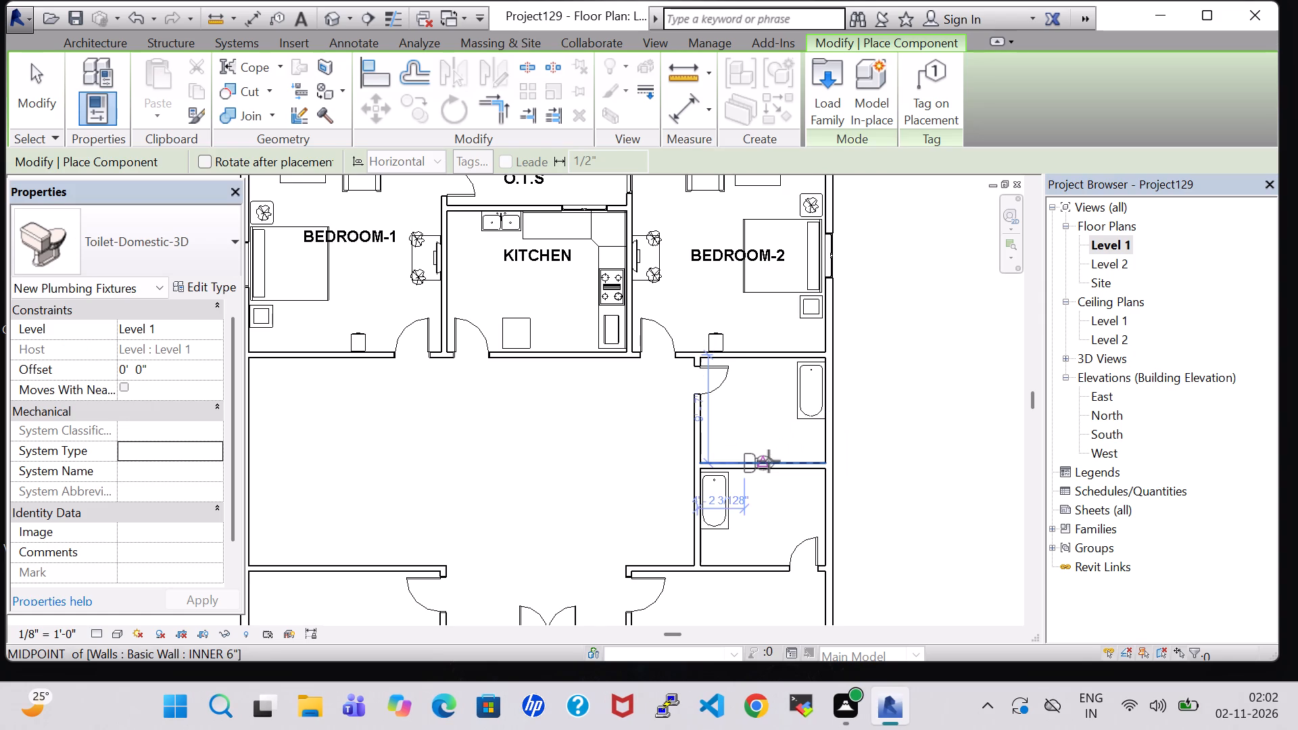
{"action": "key", "text": "space"}
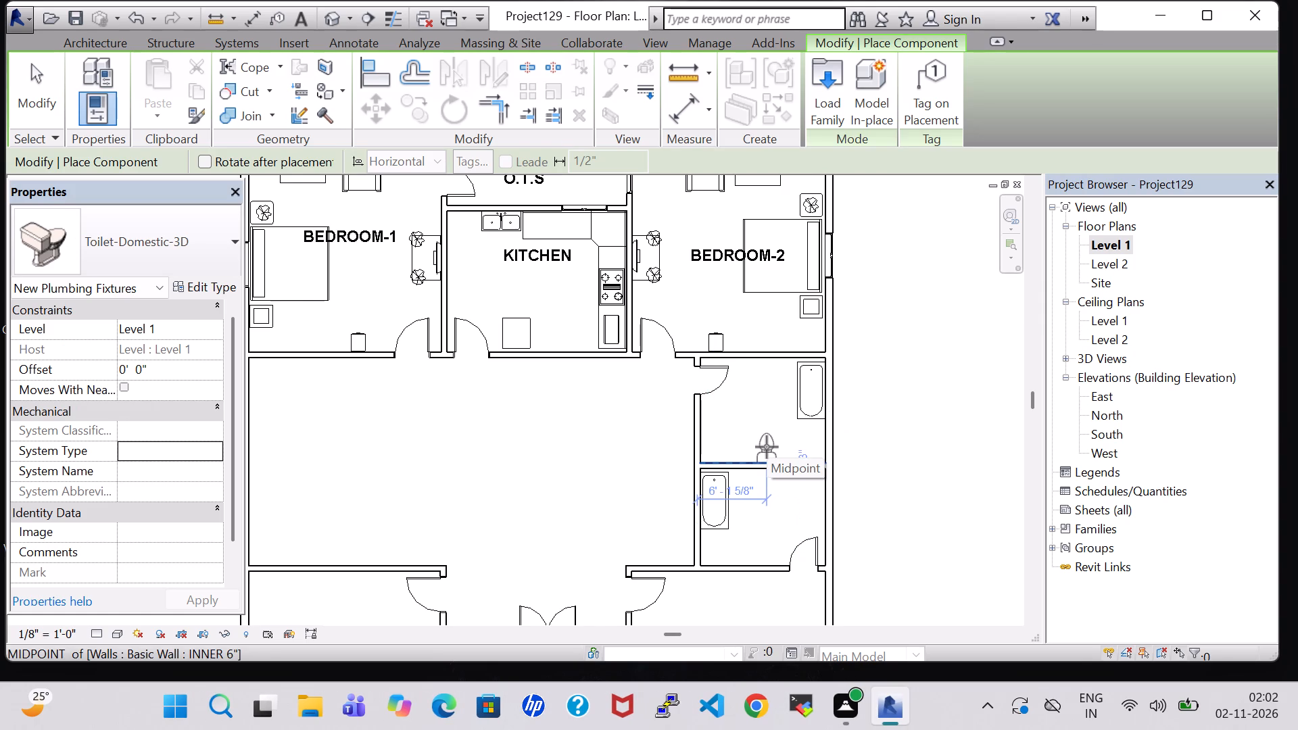
{"action": "left_click", "coordinate": [766, 447]}
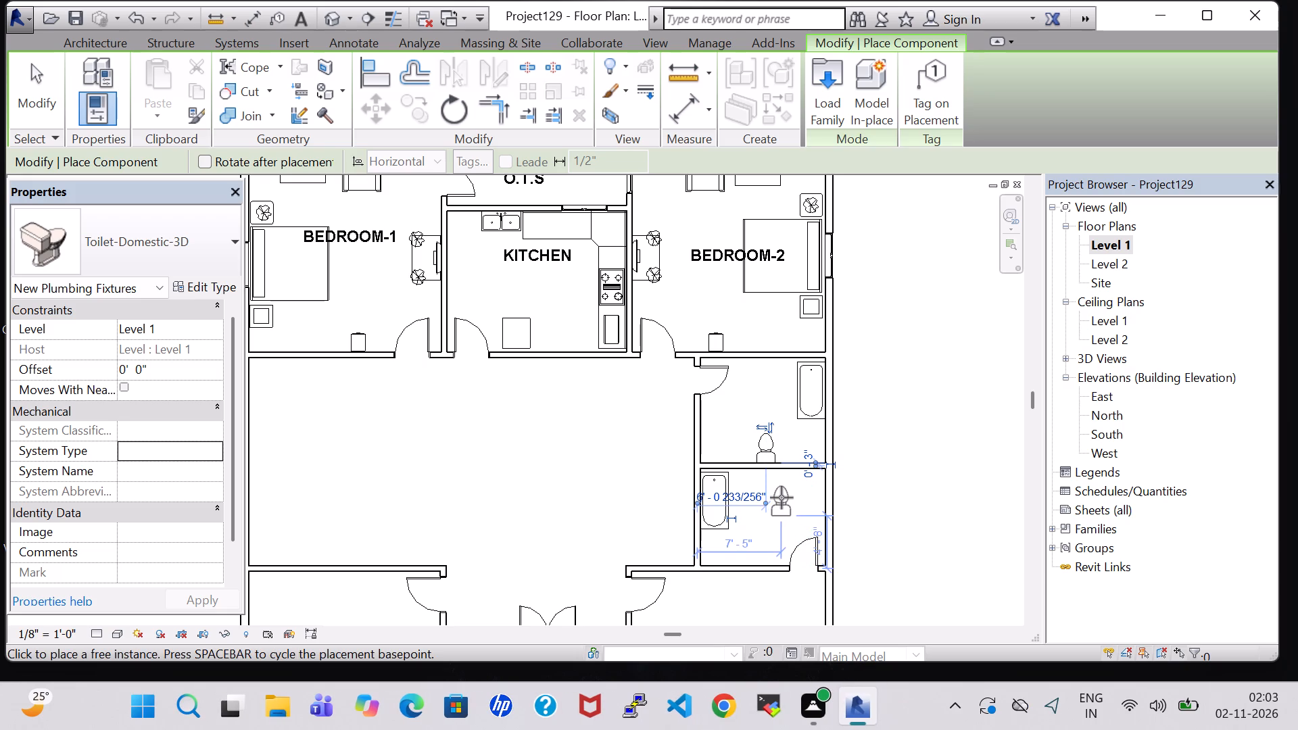
Place the domestic toilet facing west against the lower bathroom's east wall, about 6' 0" from the south wall.
{"action": "key", "text": "space"}
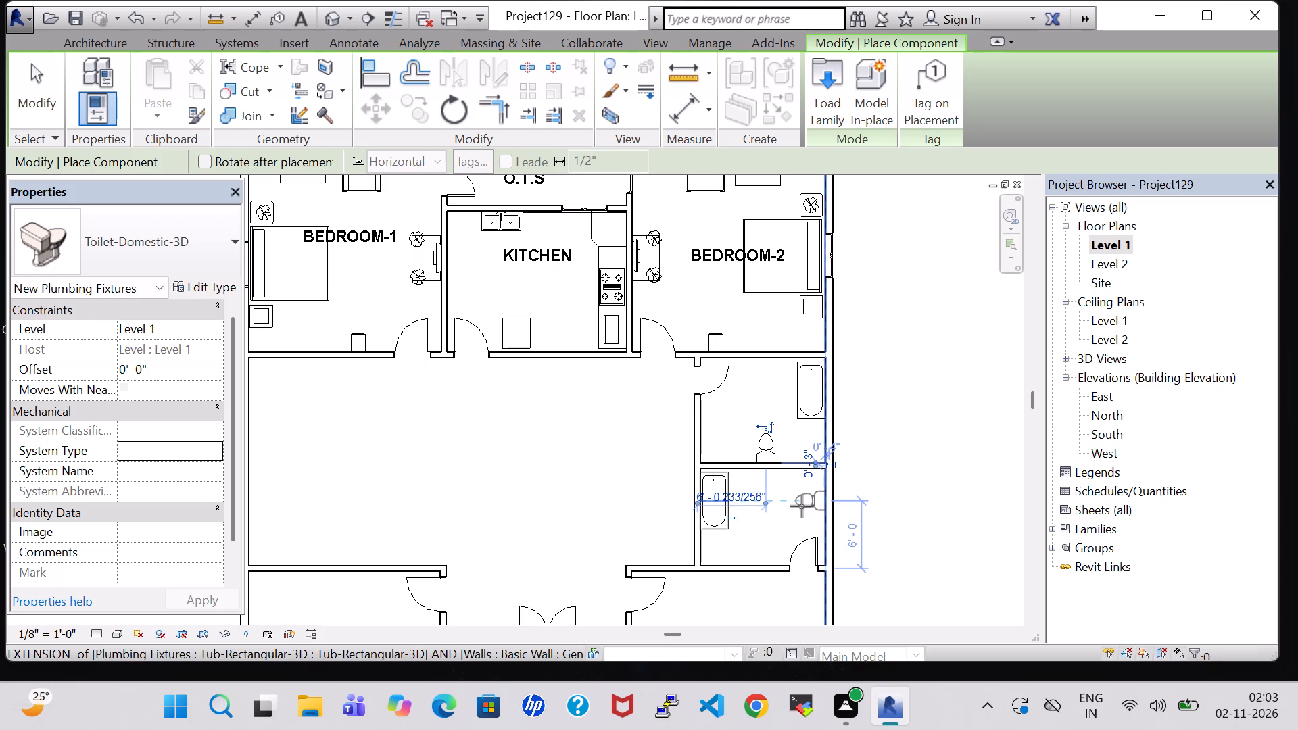
{"action": "scroll", "coordinate": [802, 506], "scroll_direction": "up", "scroll_amount": 3}
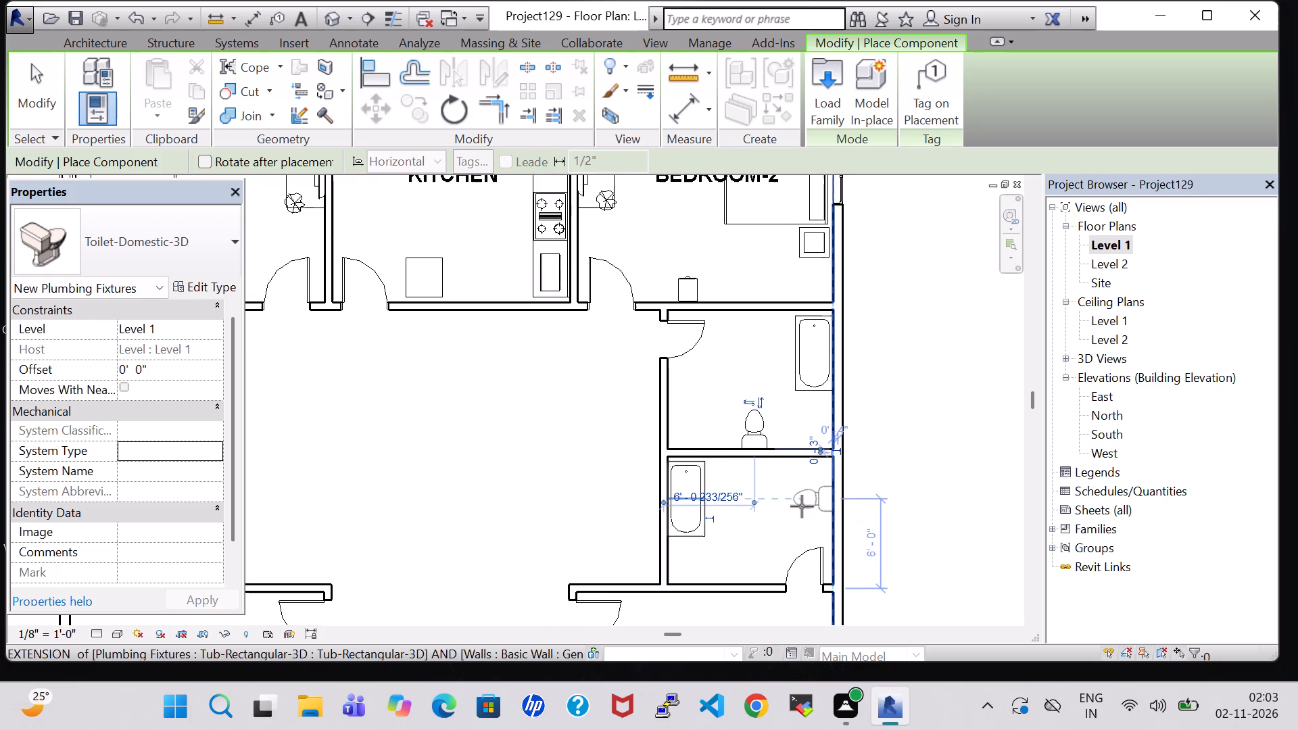
{"action": "left_click", "coordinate": [802, 499]}
{"action": "key", "text": "Escape"}
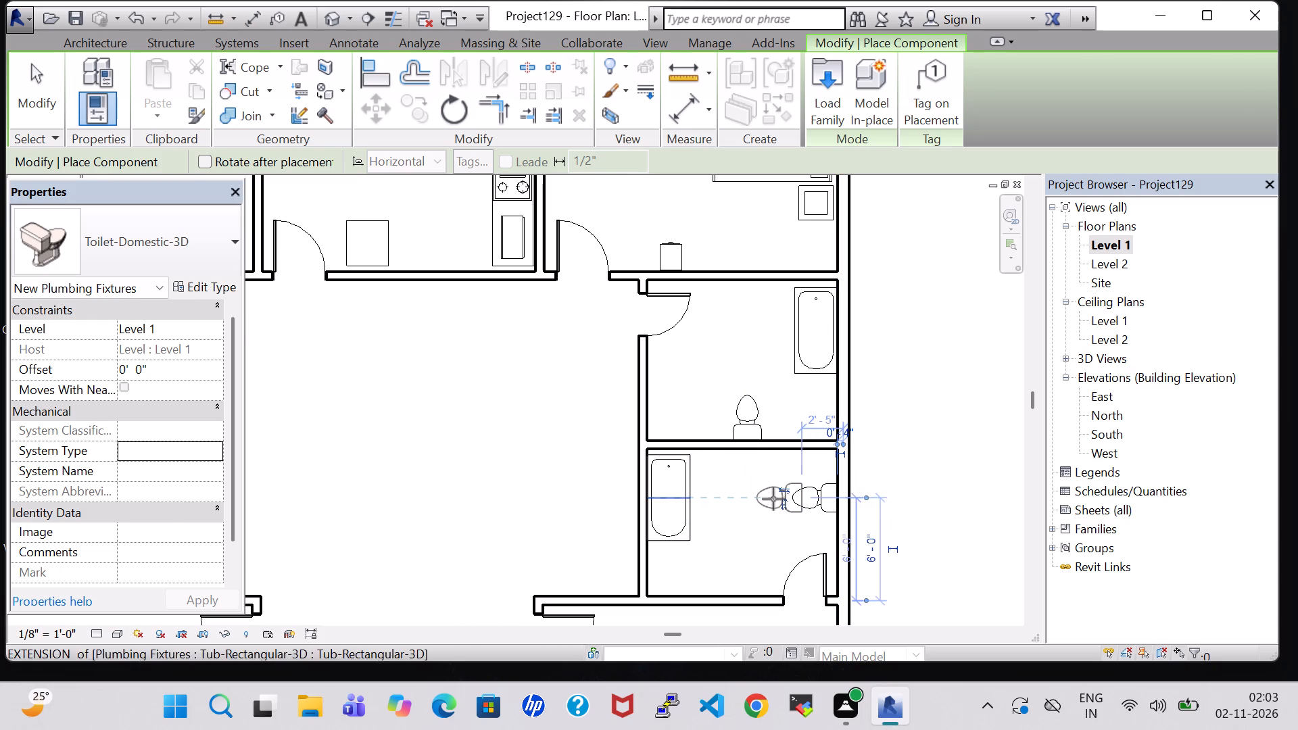
{"action": "key", "text": "Escape"}
Nudge the lower bathroom's toilet slightly north along the east wall.
{"action": "left_click", "coordinate": [793, 498]}
{"action": "key", "text": "Up"}
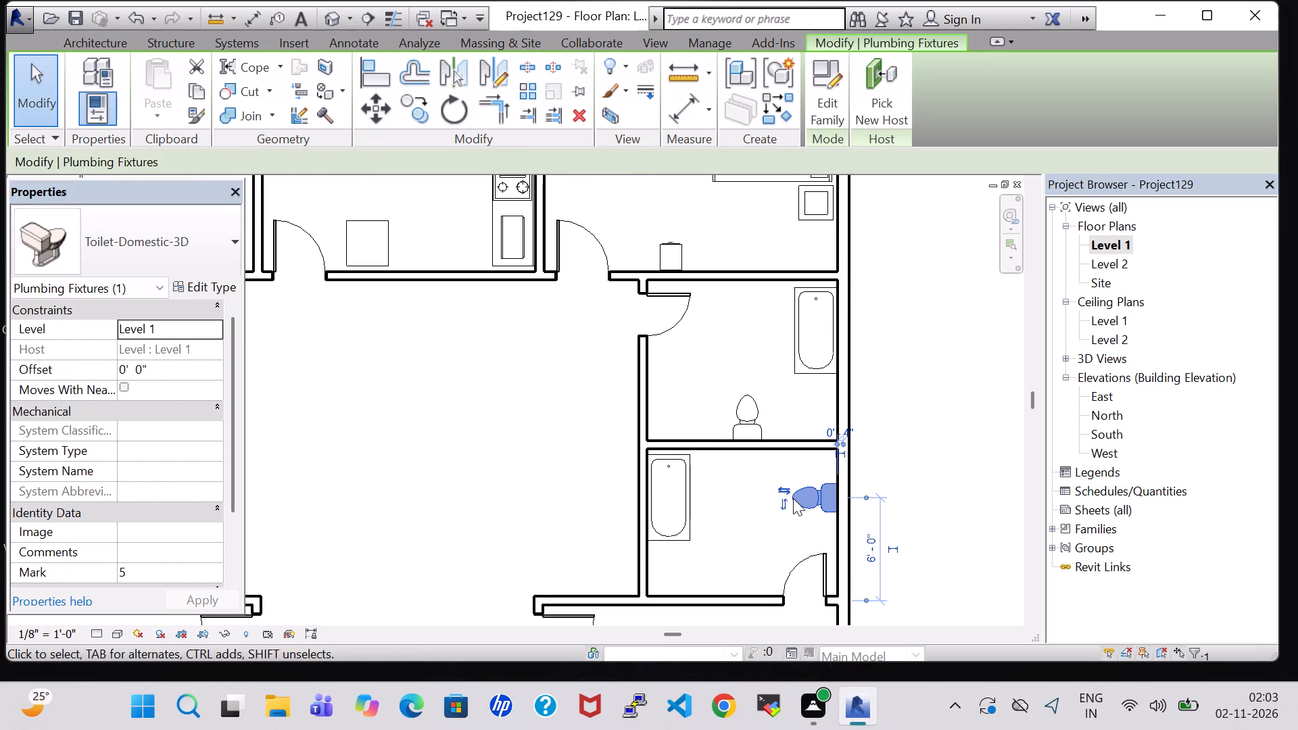
{"action": "left_click", "coordinate": [920, 481]}
Nudge the upper bathroom's toilet slightly east along the south wall.
{"action": "left_click", "coordinate": [748, 422]}
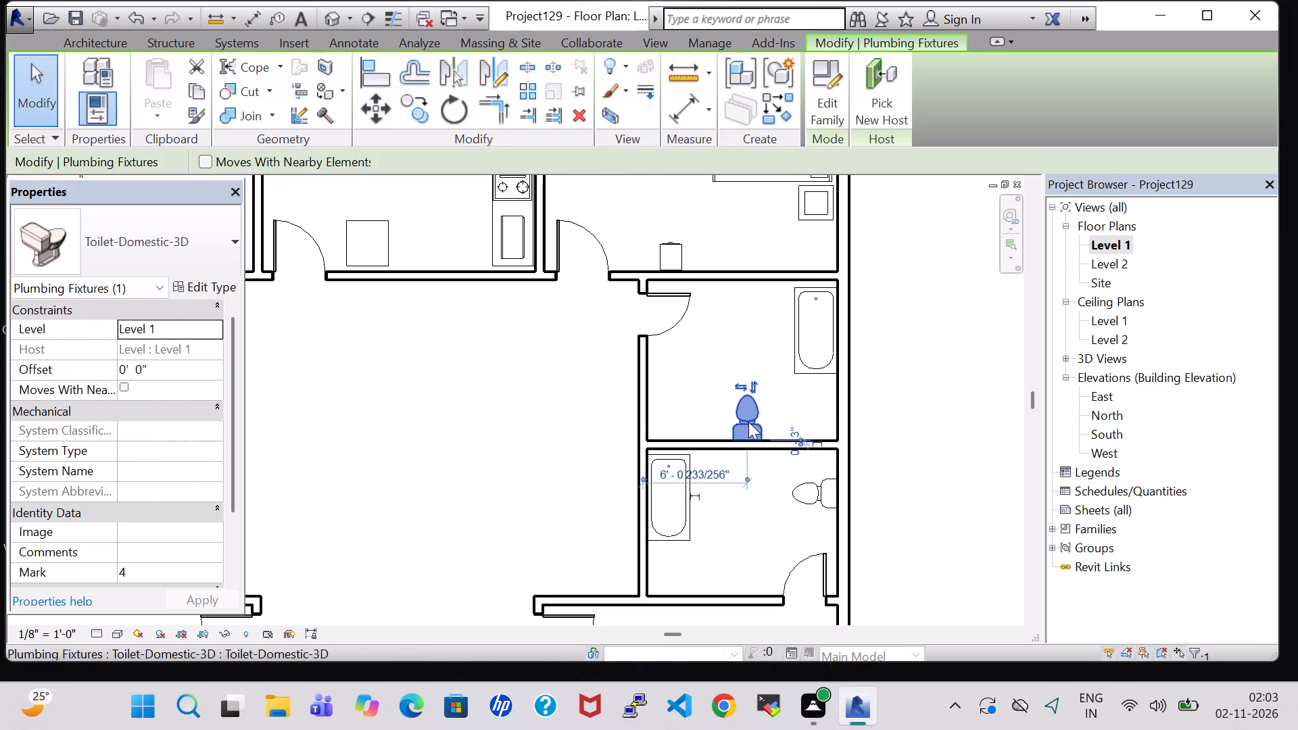
{"action": "key", "text": "Right"}
{"action": "key", "text": "Right"}
{"action": "left_click", "coordinate": [946, 424]}
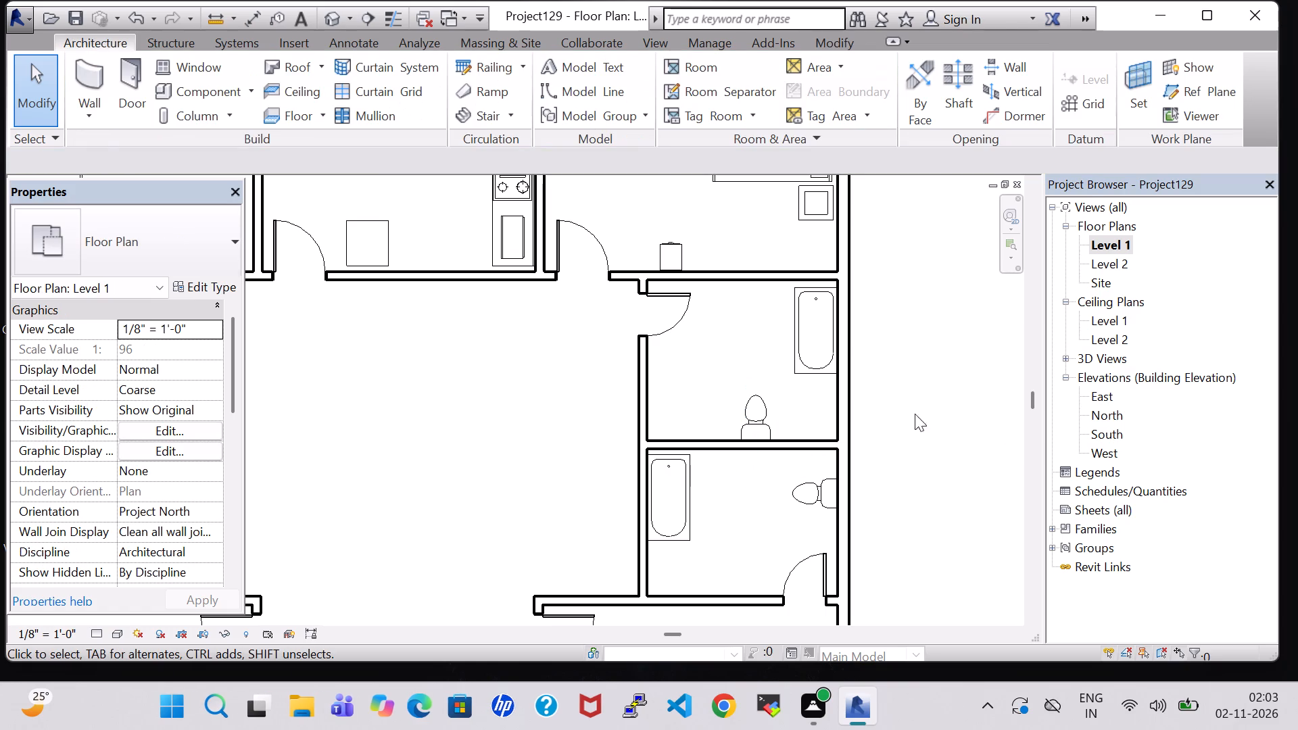
Load the Sink Vanity-Square family from the architectural plumbing fixtures' Sinks folder for component placement.
{"action": "left_click", "coordinate": [199, 88]}
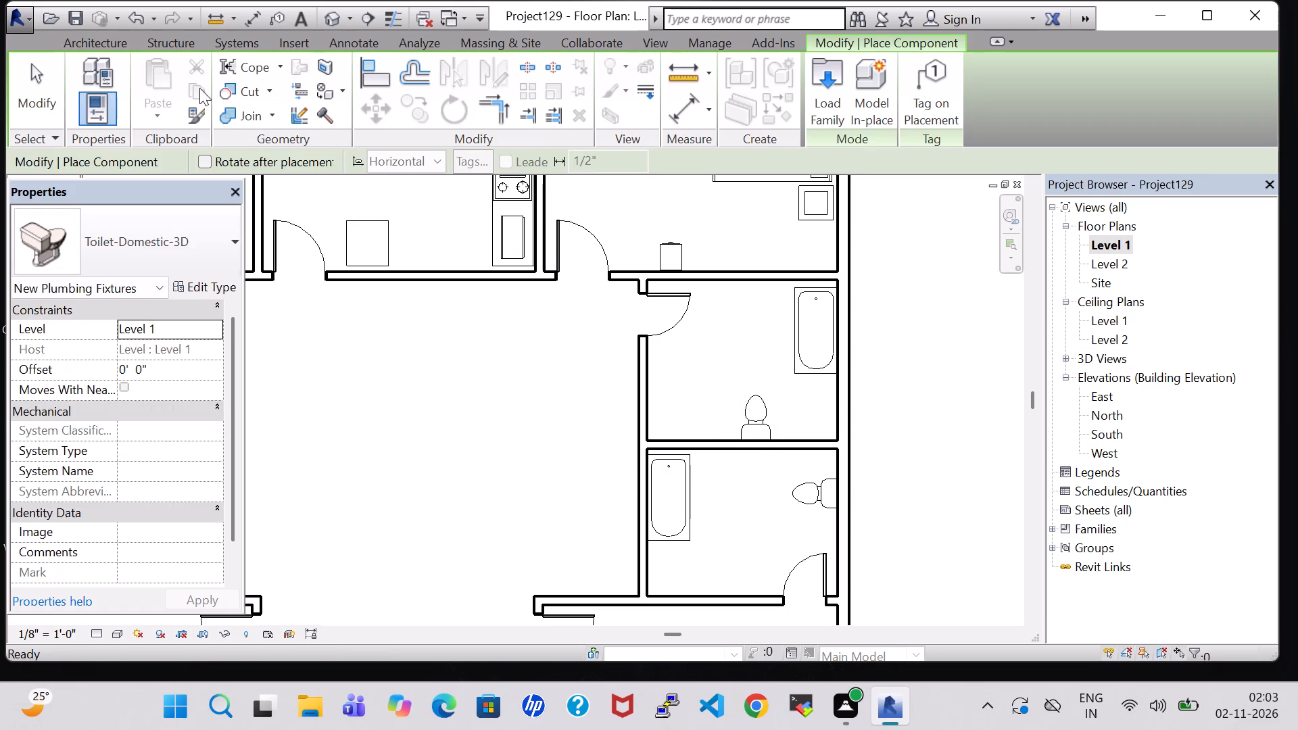
{"action": "left_click", "coordinate": [826, 112]}
{"action": "left_click", "coordinate": [756, 447]}
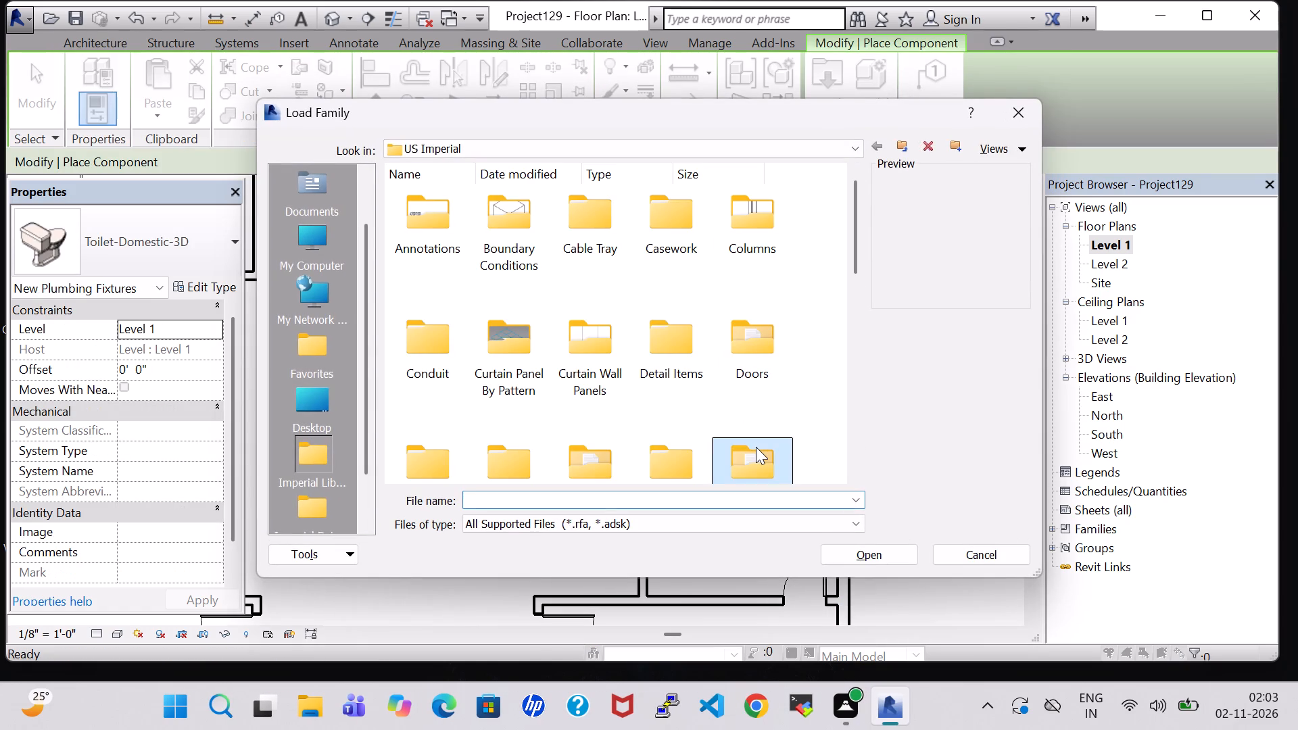
{"action": "key", "text": "p"}
{"action": "double_click", "coordinate": [571, 228]}
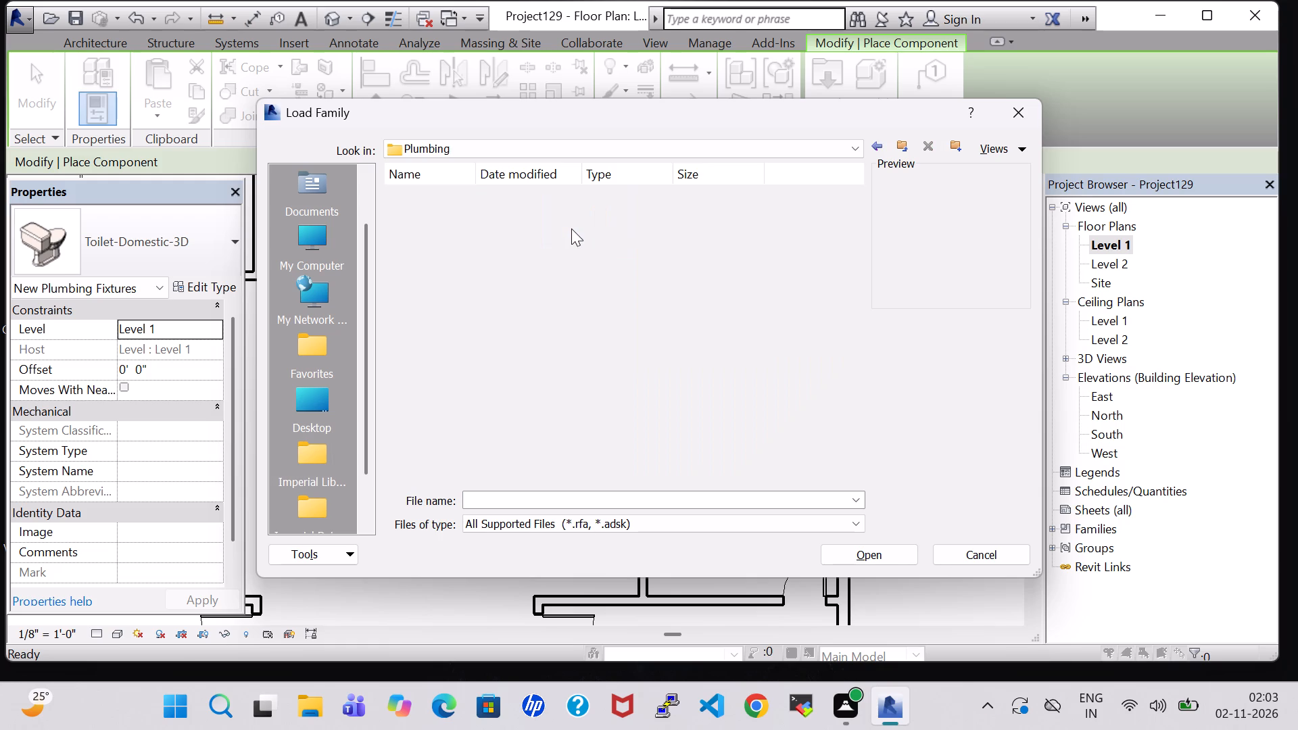
{"action": "left_click", "coordinate": [489, 220]}
{"action": "double_click", "coordinate": [439, 220]}
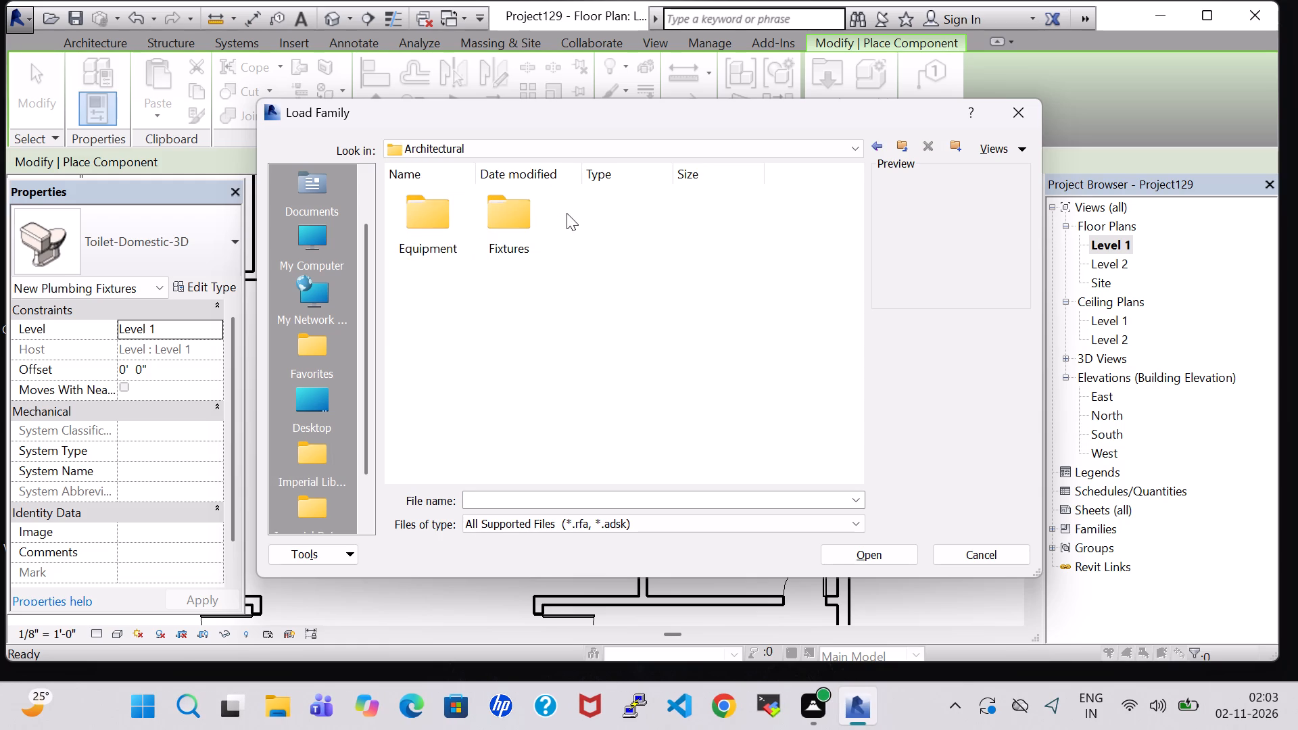
{"action": "double_click", "coordinate": [500, 218]}
{"action": "triple_click", "coordinate": [723, 222]}
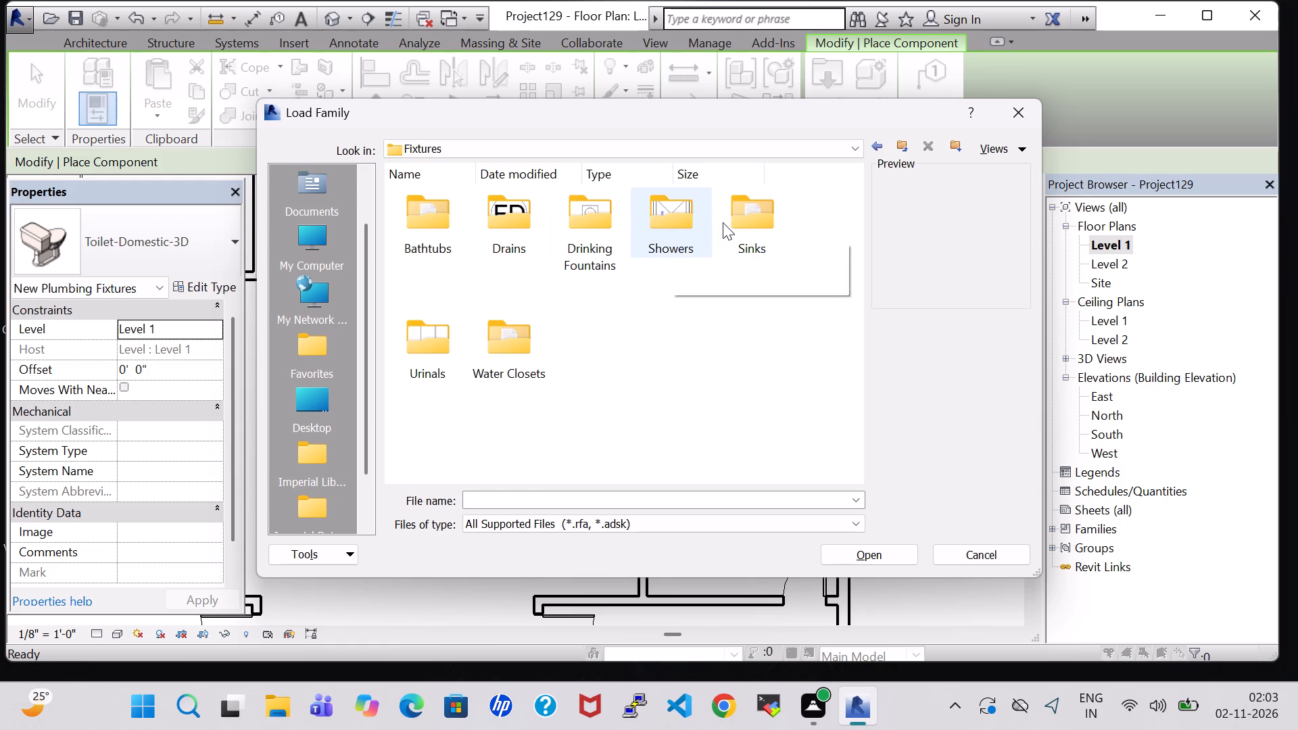
{"action": "left_click", "coordinate": [424, 343]}
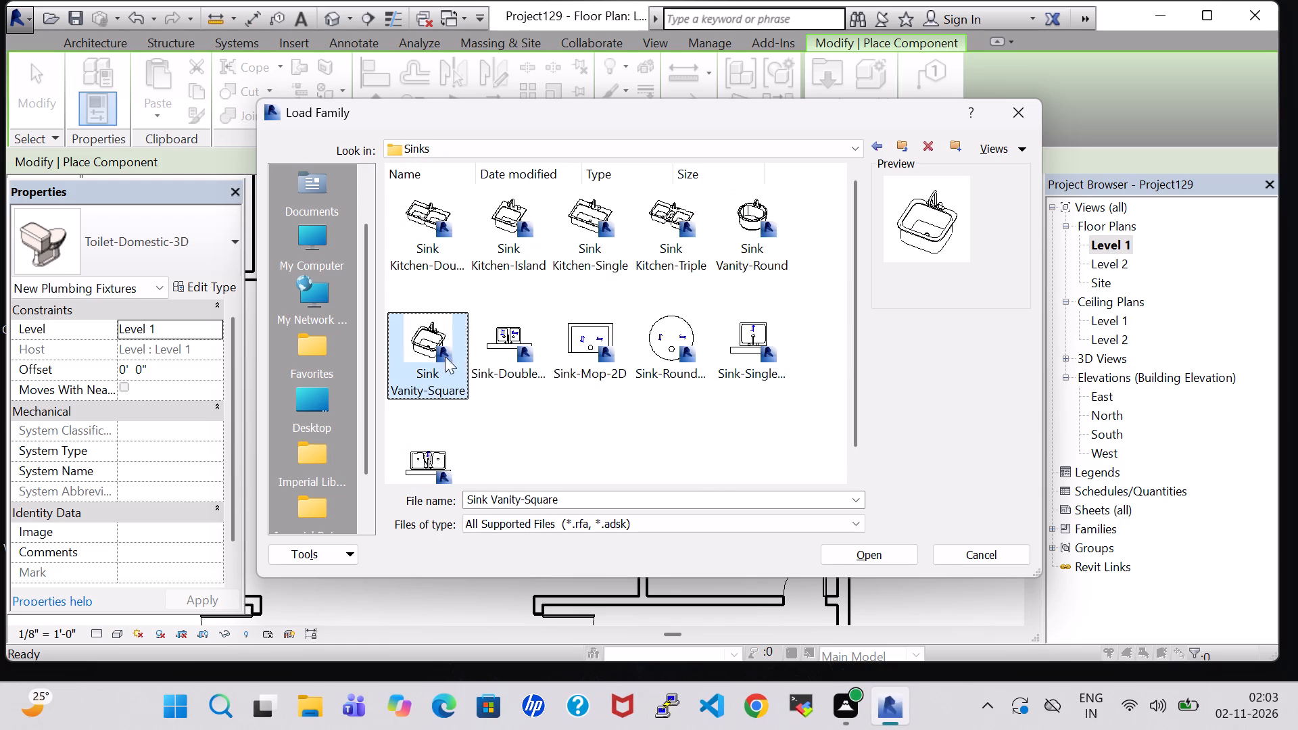
{"action": "left_click", "coordinate": [870, 550]}
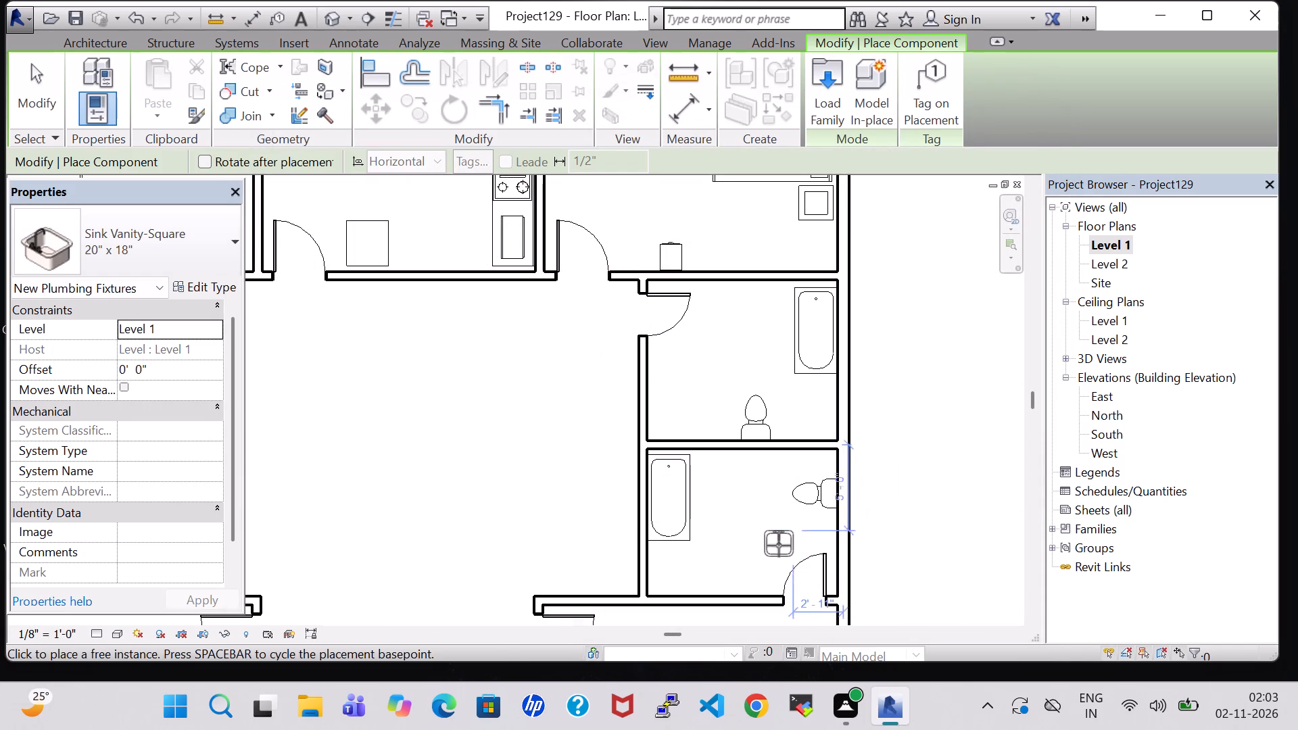
Place the 20" x 18" vanity sink against the lower bathroom's south wall, west of the door, about 5' 2" from the west wall.
{"action": "key", "text": "space"}
{"action": "key", "text": "space"}
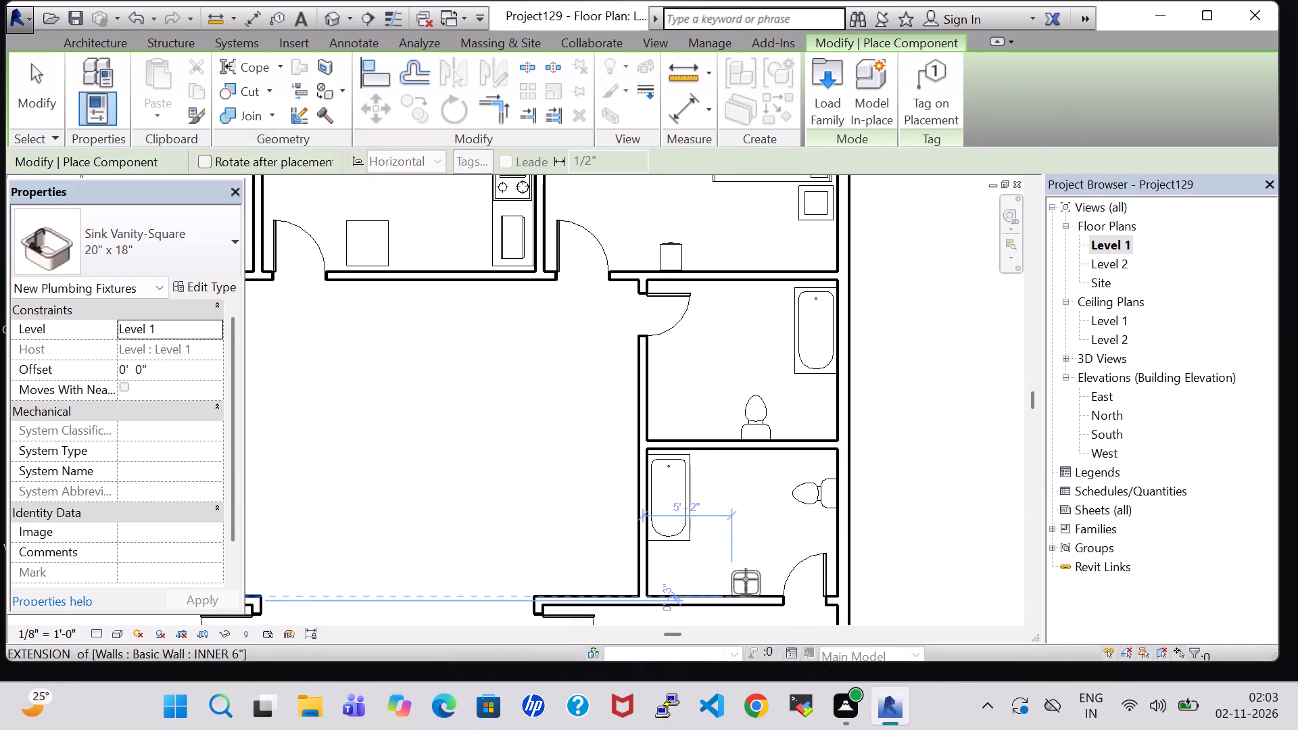
{"action": "left_click", "coordinate": [746, 579]}
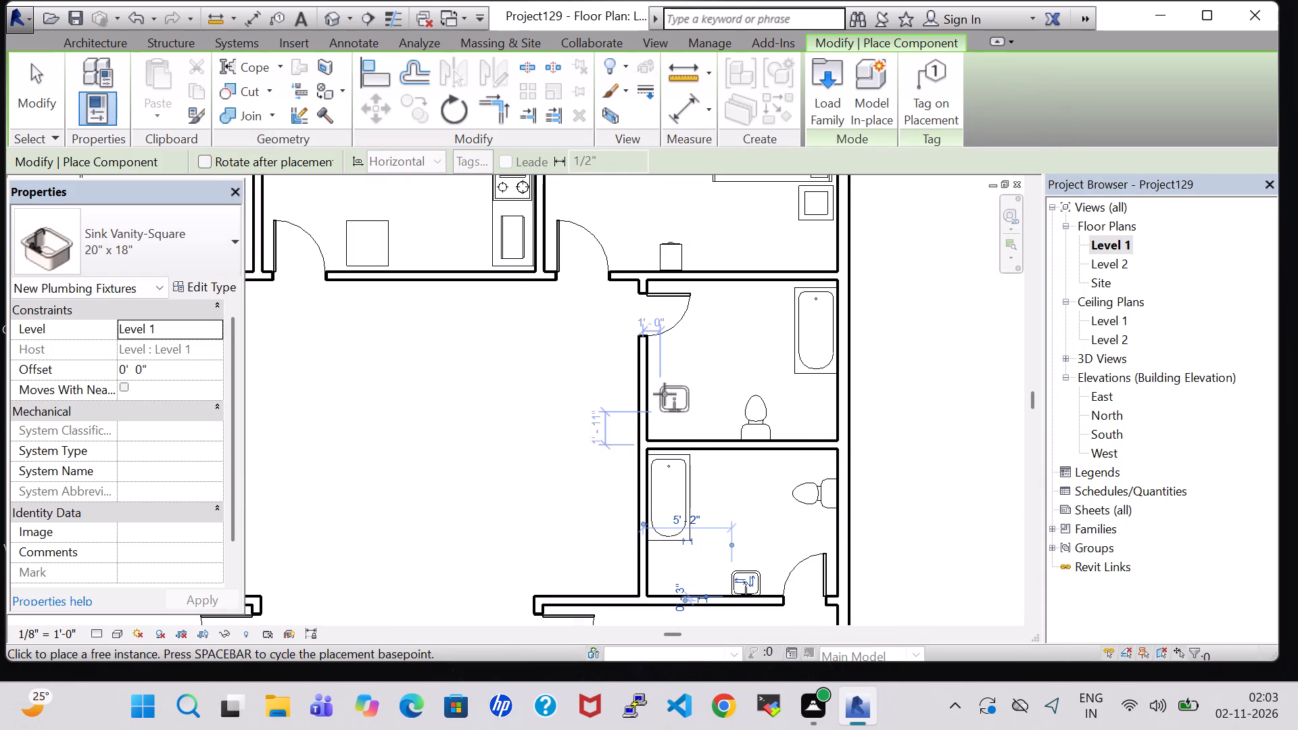
Place a second 20" x 18" vanity sink against the upper bathroom's west wall, south of the door, about 5' 0" from the north wall.
{"action": "key", "text": "space"}
{"action": "key", "text": "space"}
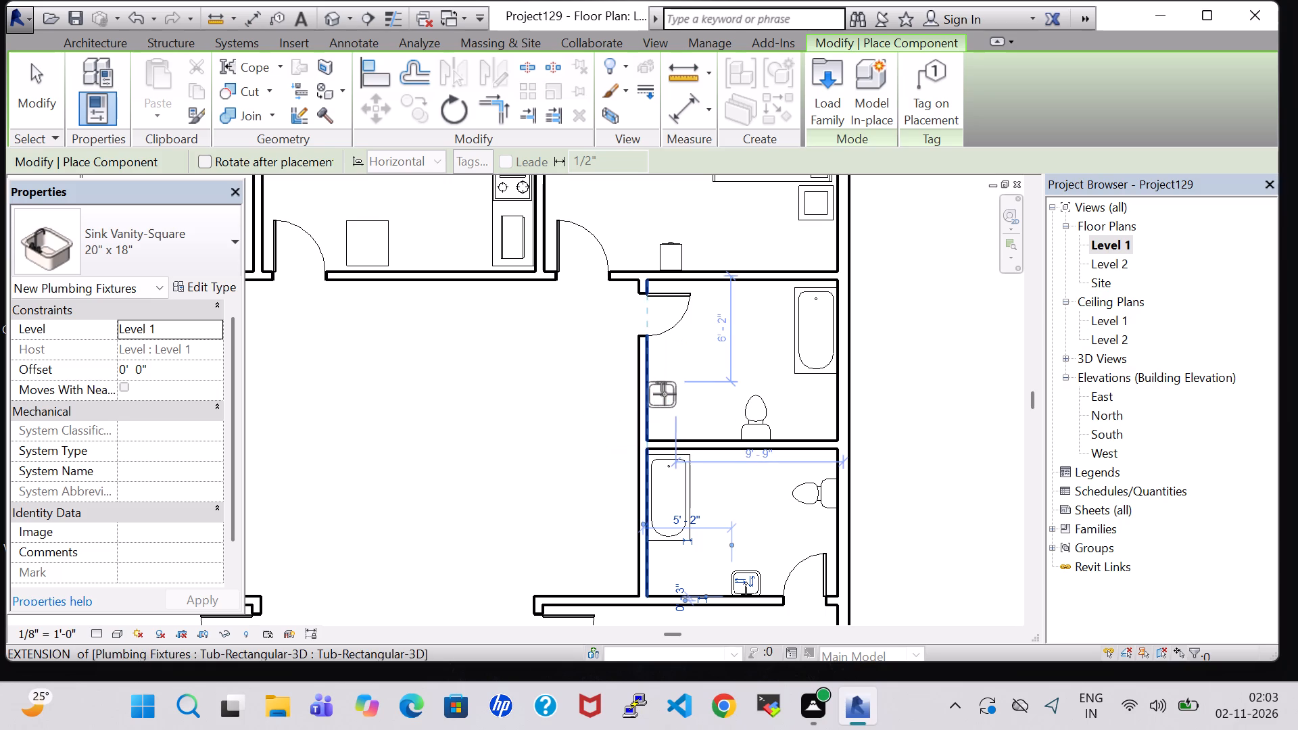
{"action": "key", "text": "space"}
{"action": "scroll", "coordinate": [665, 394], "scroll_direction": "up", "scroll_amount": 5}
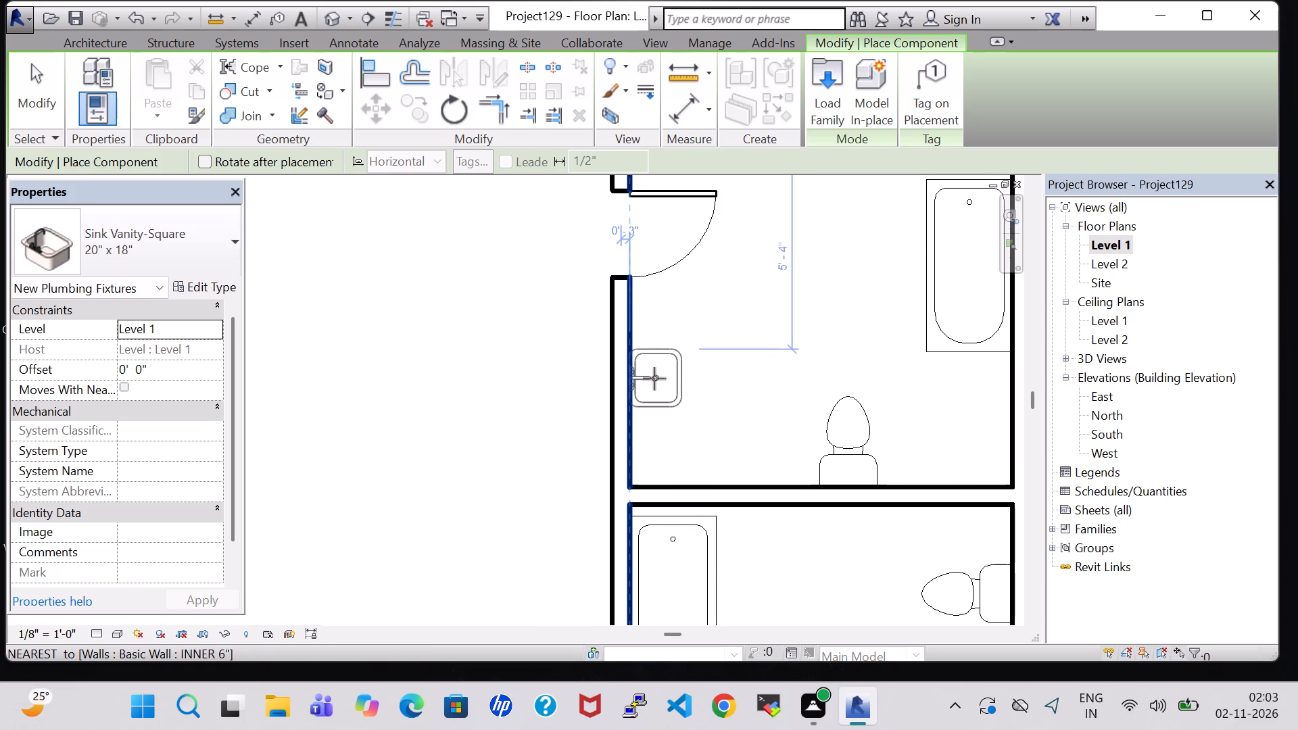
{"action": "left_click", "coordinate": [652, 368]}
{"action": "key", "text": "Escape"}
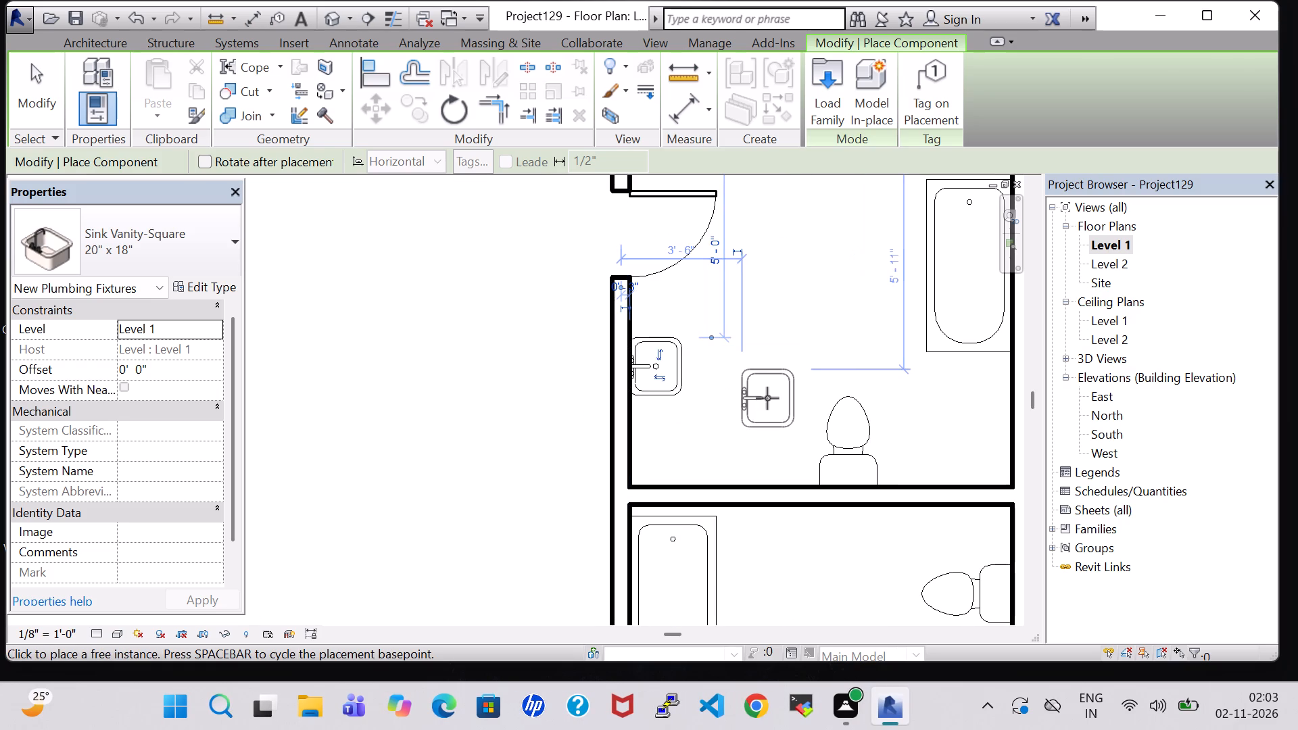
{"action": "key", "text": "Escape"}
{"action": "left_click", "coordinate": [654, 336]}
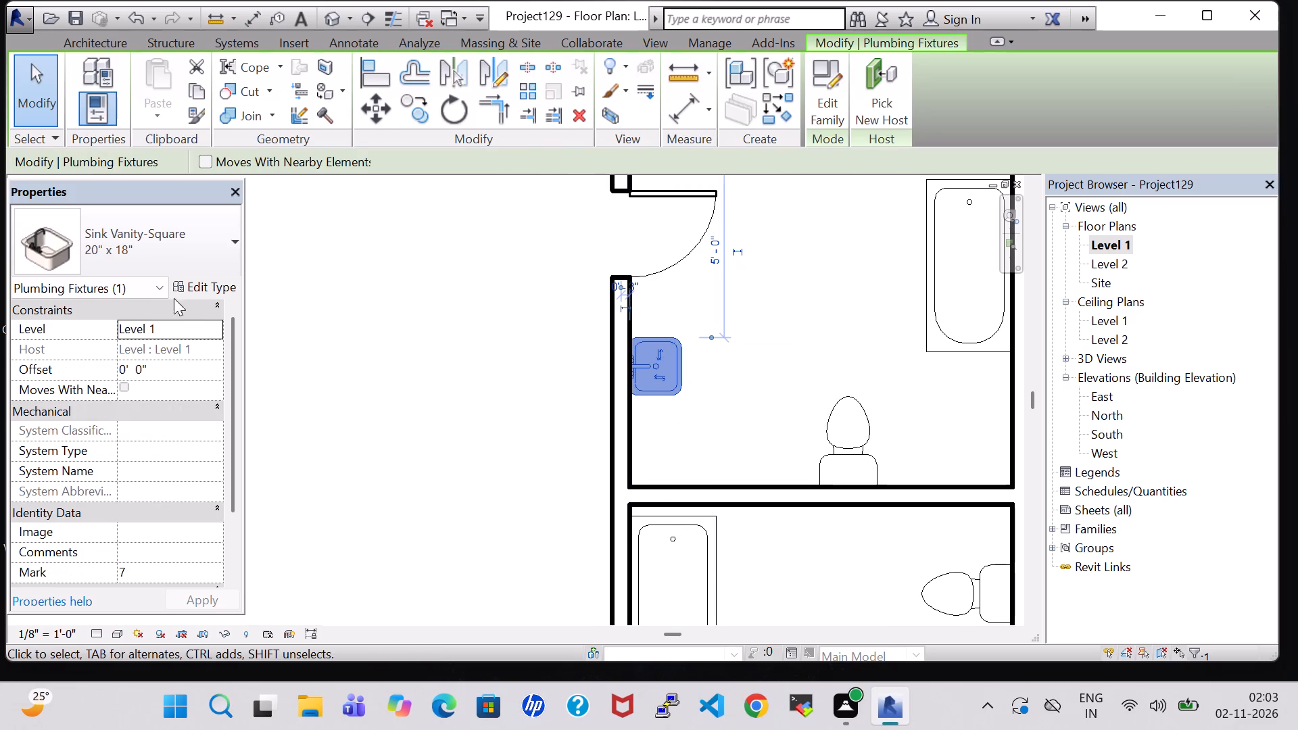
{"action": "left_click", "coordinate": [437, 353]}
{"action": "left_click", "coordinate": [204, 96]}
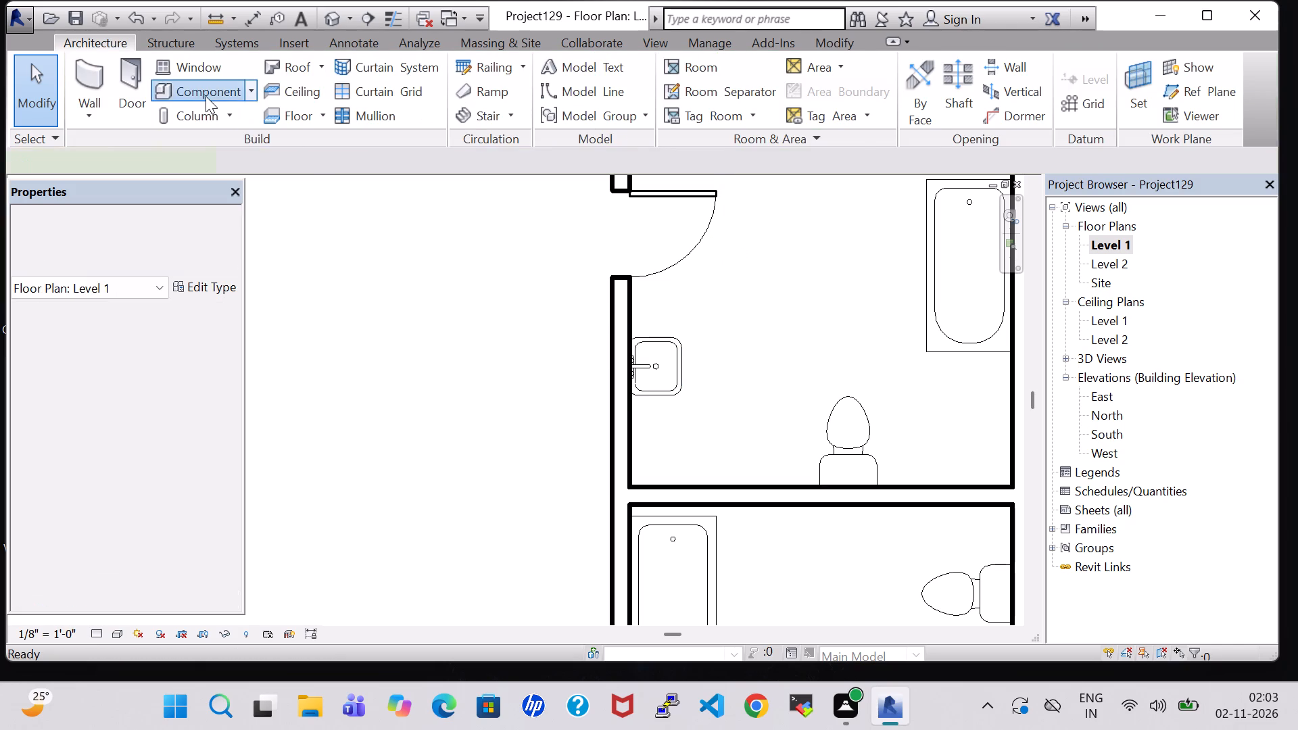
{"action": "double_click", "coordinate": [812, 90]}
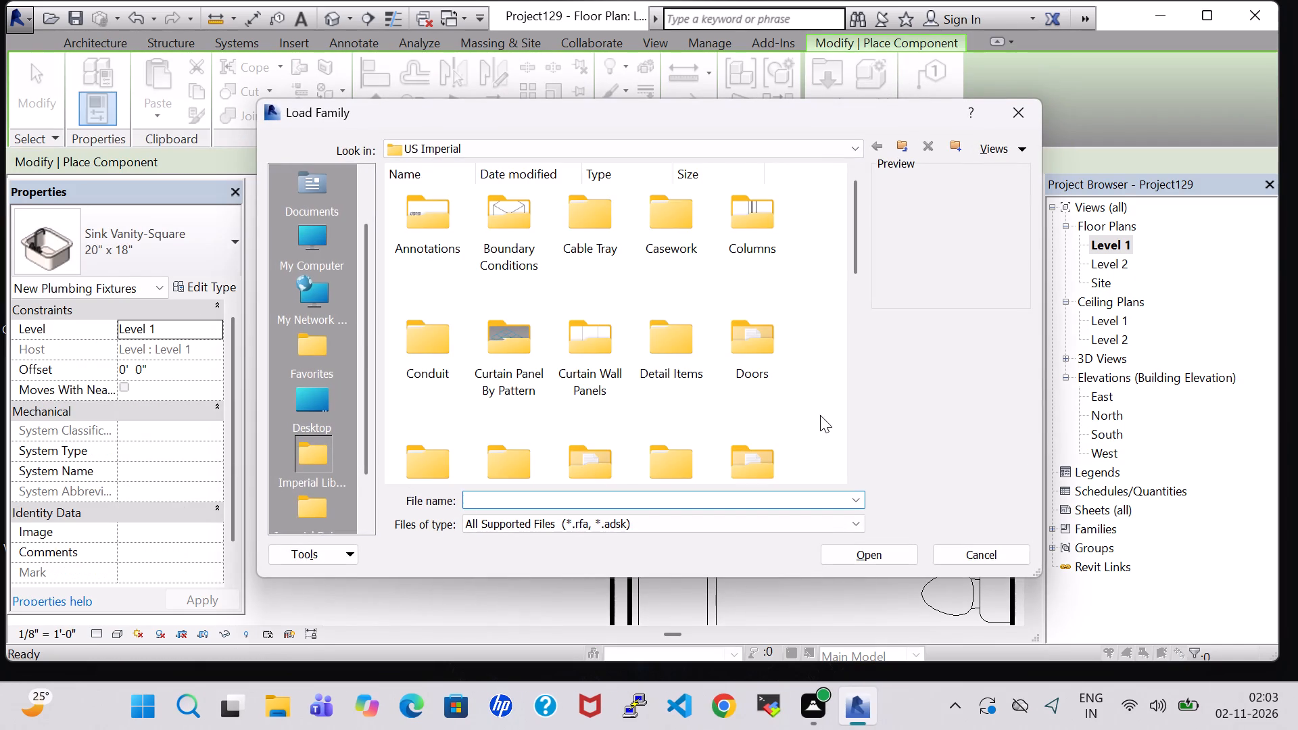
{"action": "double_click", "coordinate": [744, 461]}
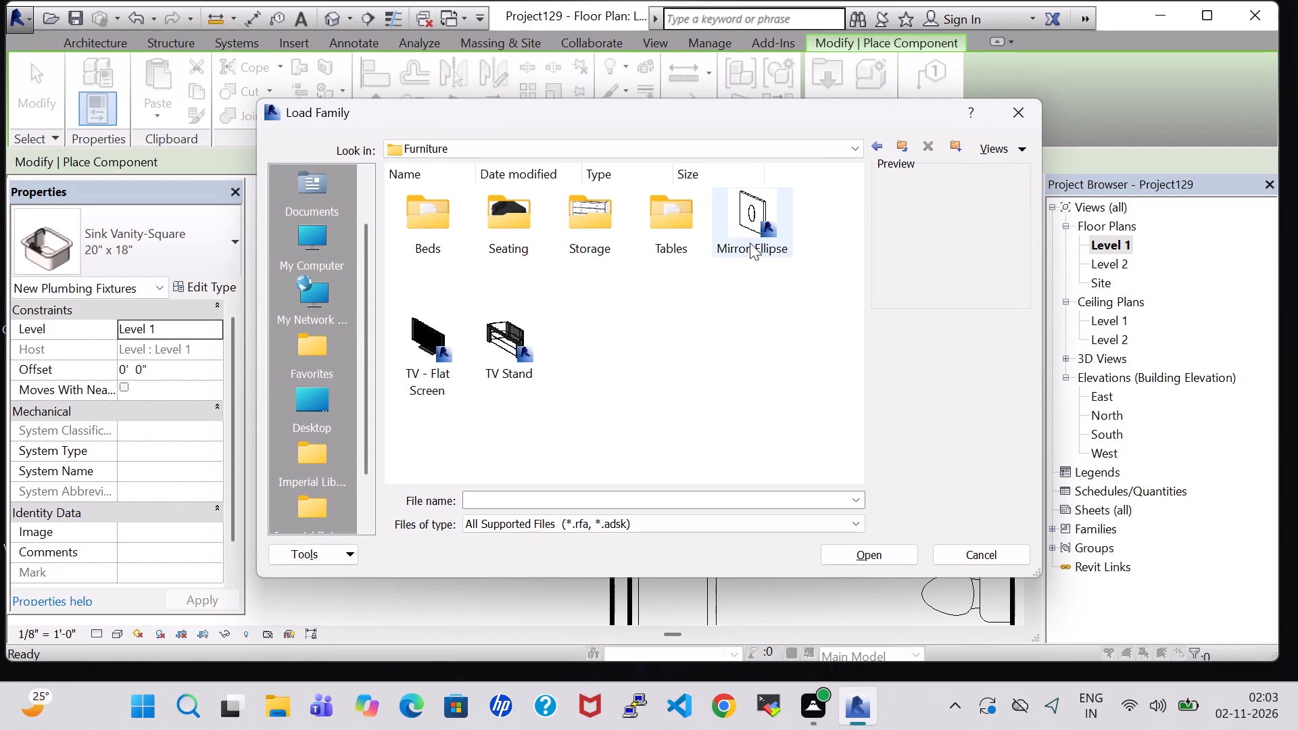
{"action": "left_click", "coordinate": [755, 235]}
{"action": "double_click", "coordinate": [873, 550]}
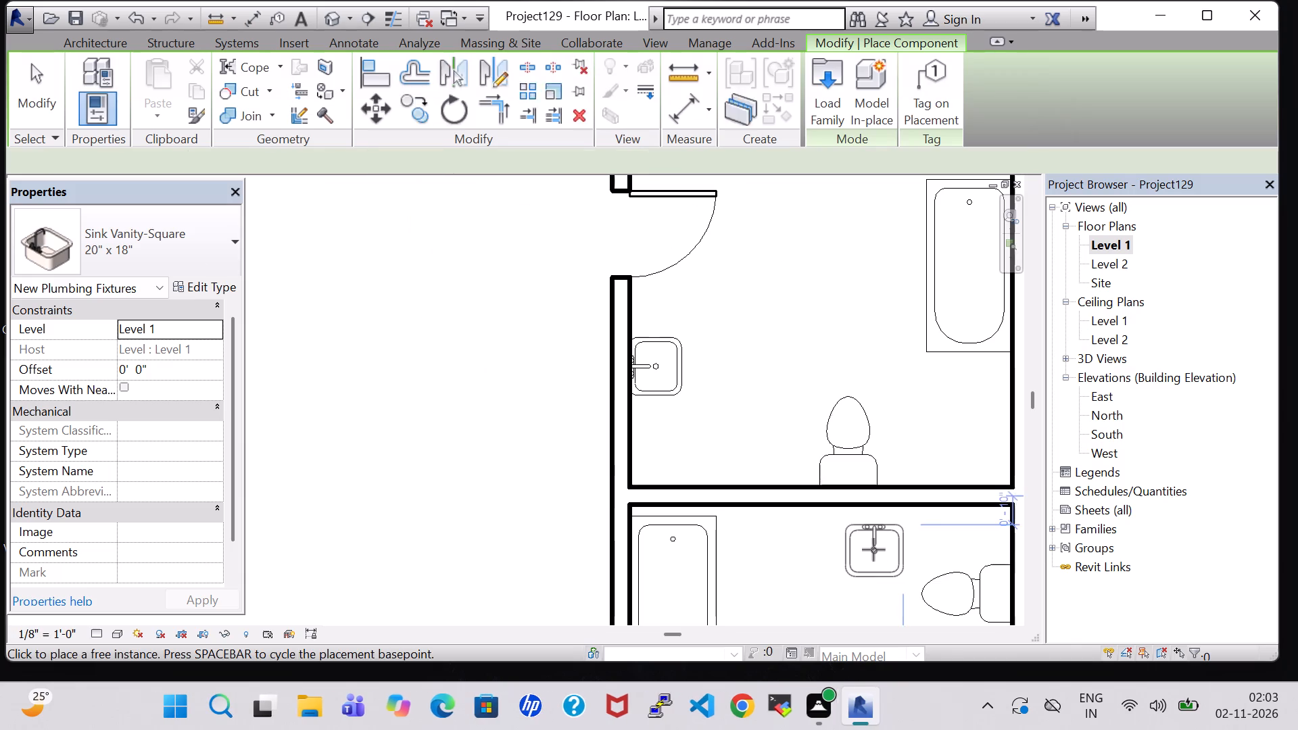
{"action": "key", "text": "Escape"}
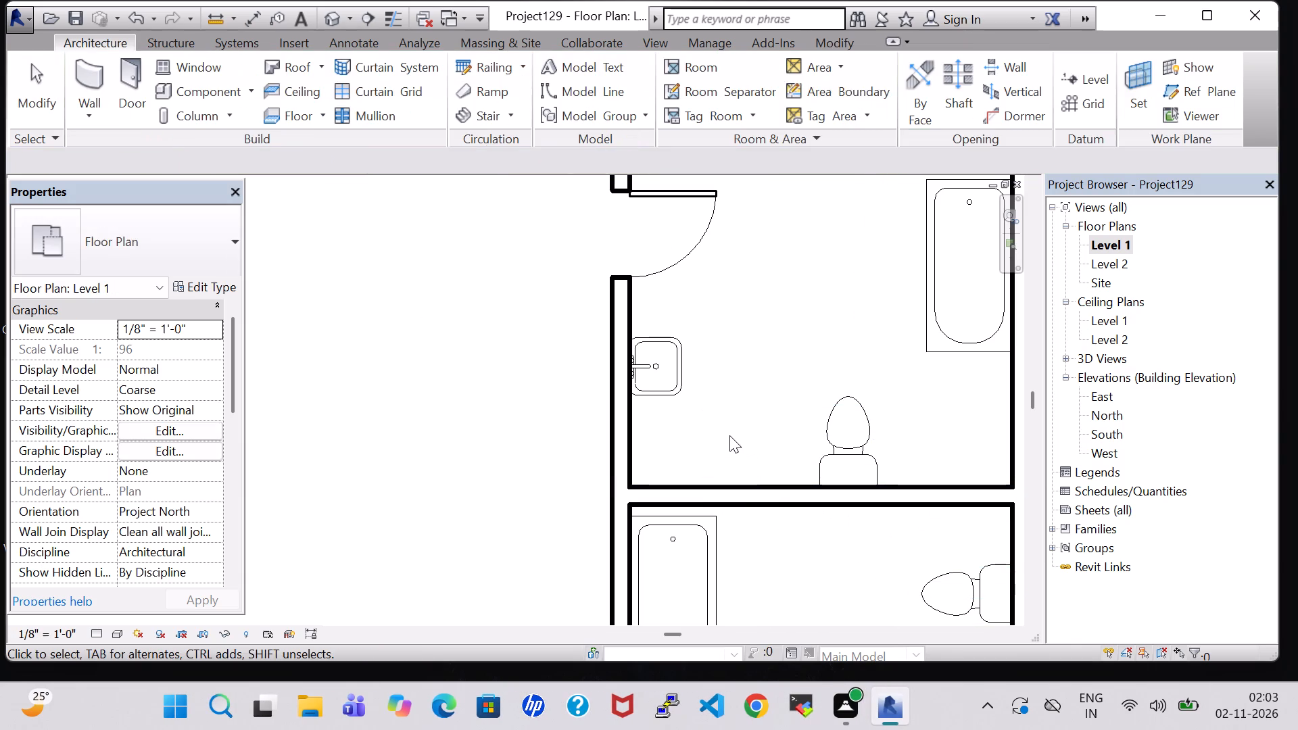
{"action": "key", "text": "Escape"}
Create a similar 24" x 48" ellipse mirror from Bedroom-2's mirror and place it on the upper bathroom's west wall, centred behind the sink.
{"action": "scroll", "coordinate": [729, 435], "scroll_direction": "down", "scroll_amount": 4}
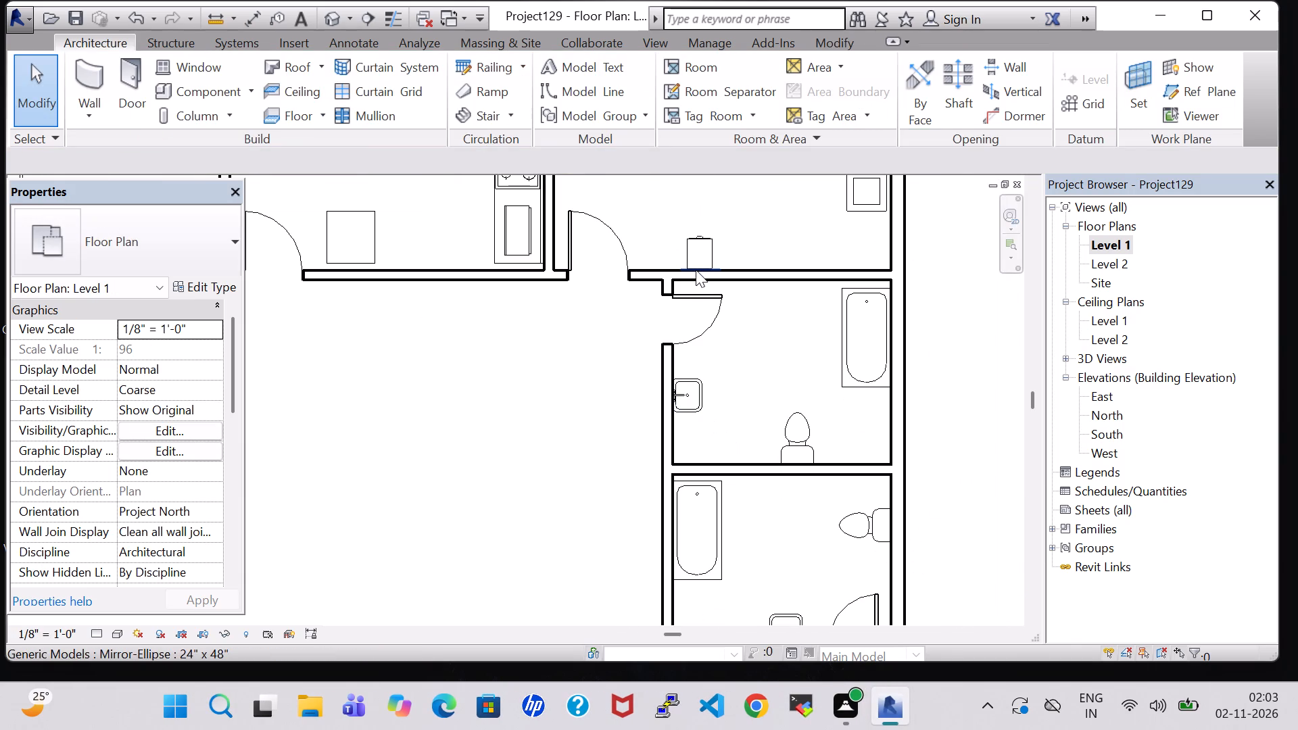
{"action": "left_click", "coordinate": [696, 270]}
{"action": "right_click", "coordinate": [696, 270]}
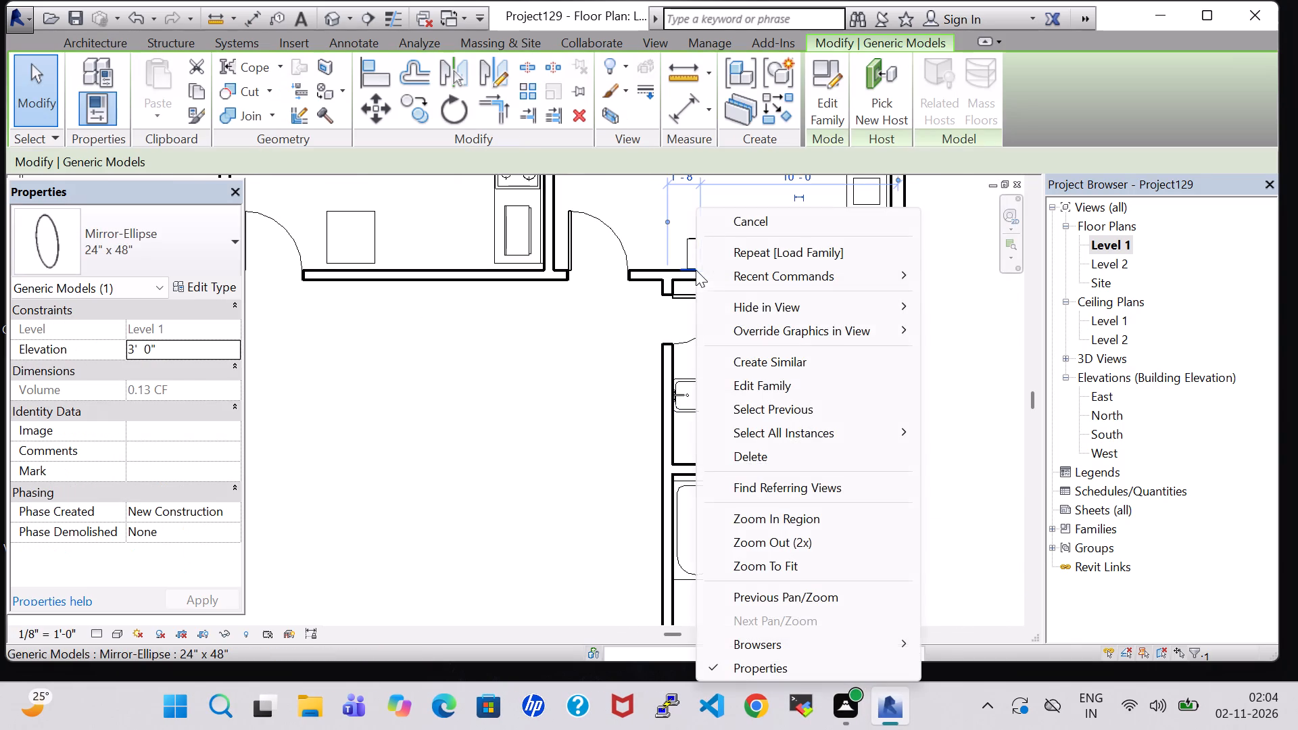
{"action": "left_click", "coordinate": [855, 368]}
{"action": "scroll", "coordinate": [655, 394], "scroll_direction": "up", "scroll_amount": 6}
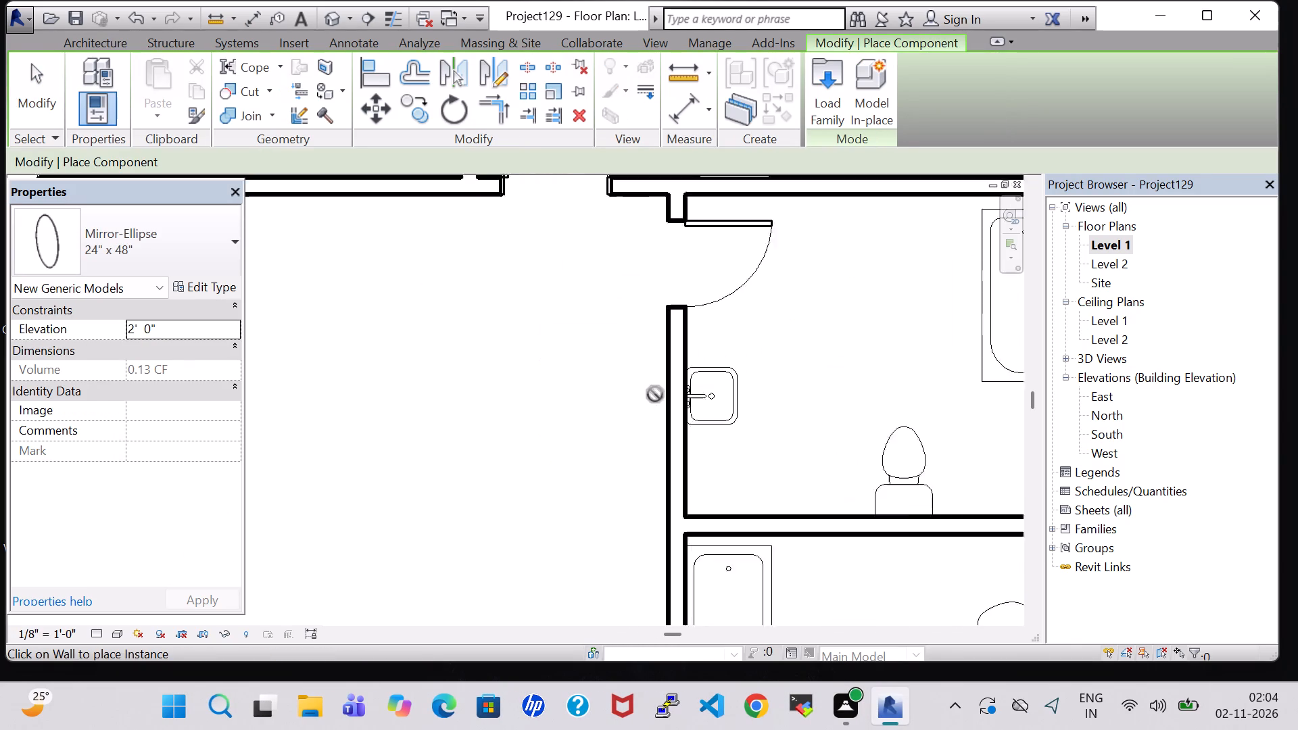
{"action": "scroll", "coordinate": [655, 394], "scroll_direction": "up", "scroll_amount": 7}
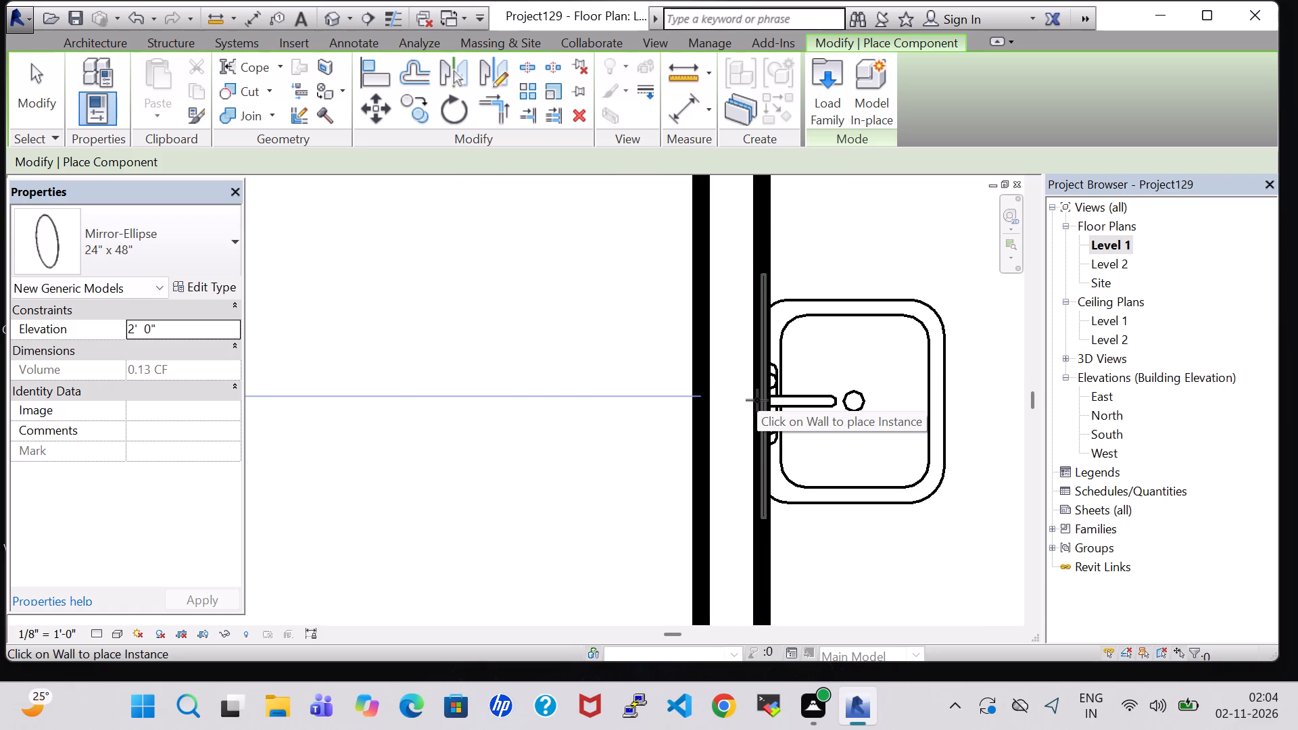
{"action": "left_click", "coordinate": [757, 400]}
Place another 24" x 48" ellipse mirror on the lower bathroom's south wall, centred behind the sink.
{"action": "scroll", "coordinate": [909, 522], "scroll_direction": "down", "scroll_amount": 6}
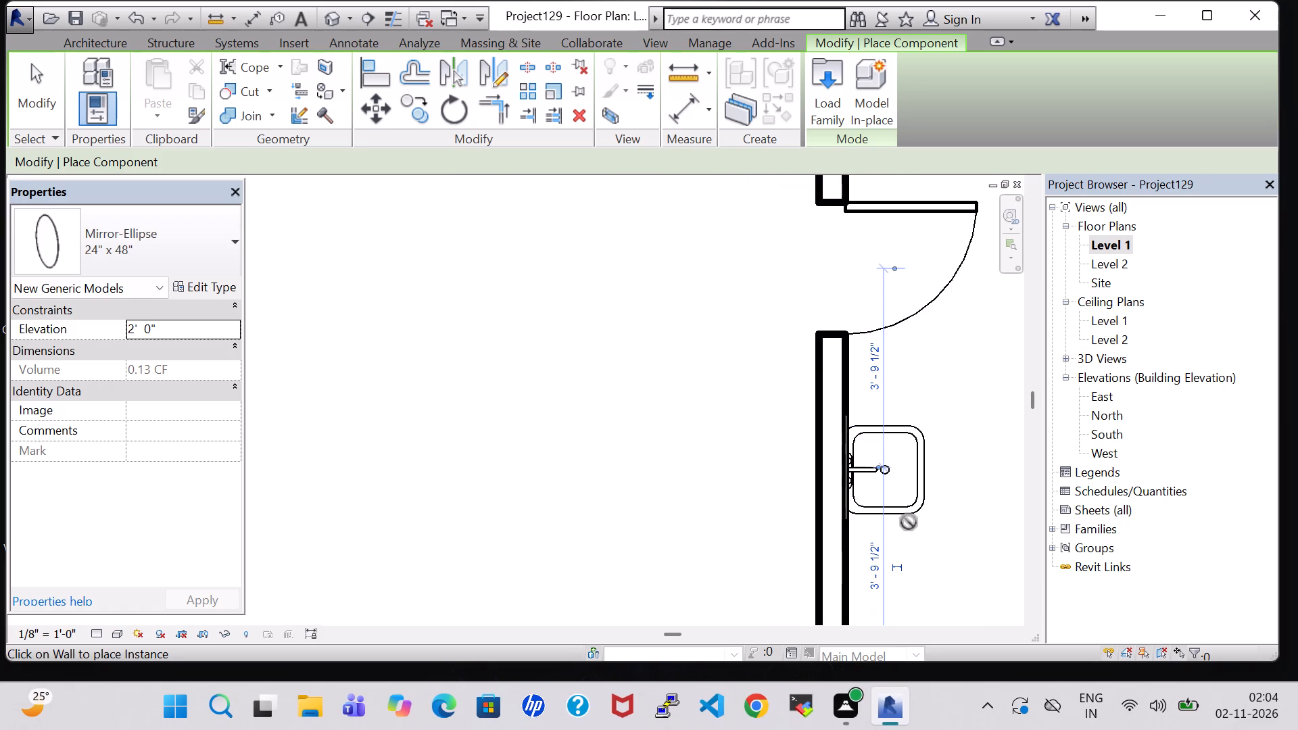
{"action": "middle_click_drag", "start_coordinate": [909, 522], "coordinate": [667, 446]}
{"action": "scroll", "coordinate": [674, 445], "scroll_direction": "down", "scroll_amount": 5}
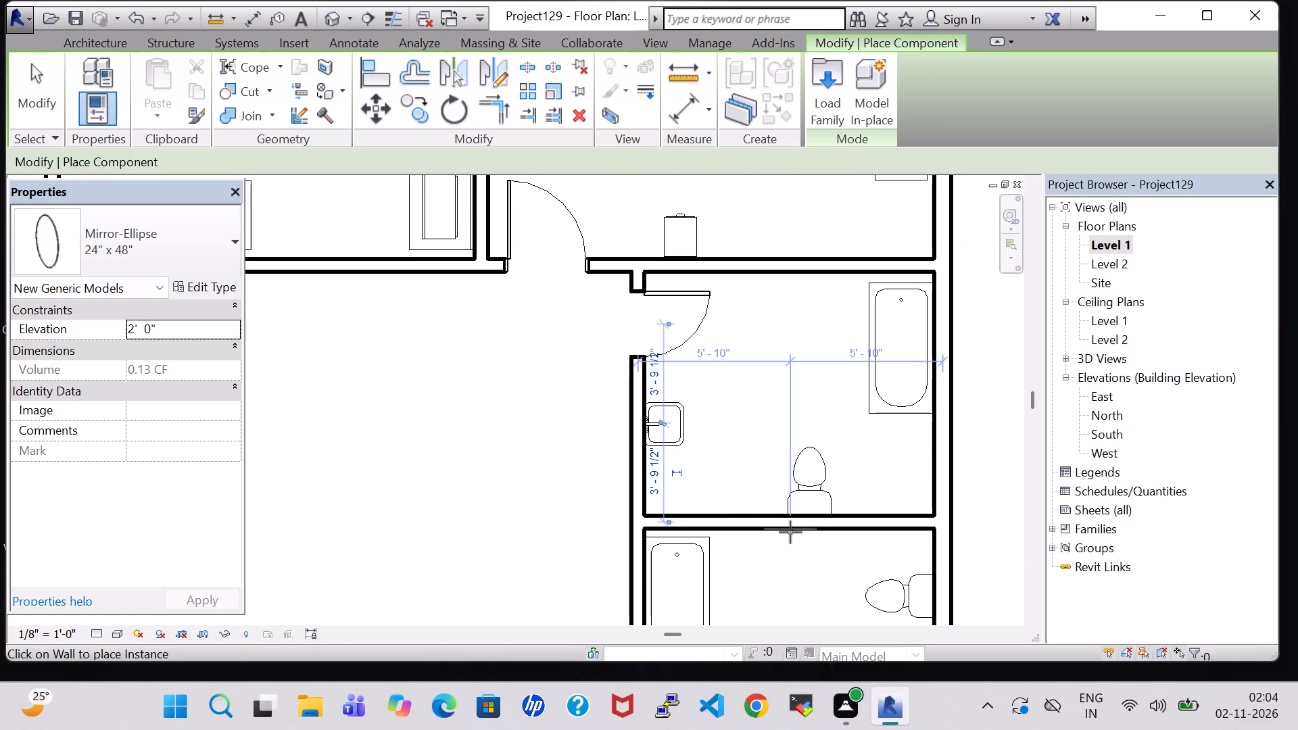
{"action": "middle_click_drag", "start_coordinate": [790, 532], "coordinate": [779, 369]}
{"action": "scroll", "coordinate": [792, 589], "scroll_direction": "up", "scroll_amount": 11}
{"action": "middle_click_drag", "start_coordinate": [790, 578], "coordinate": [784, 424]}
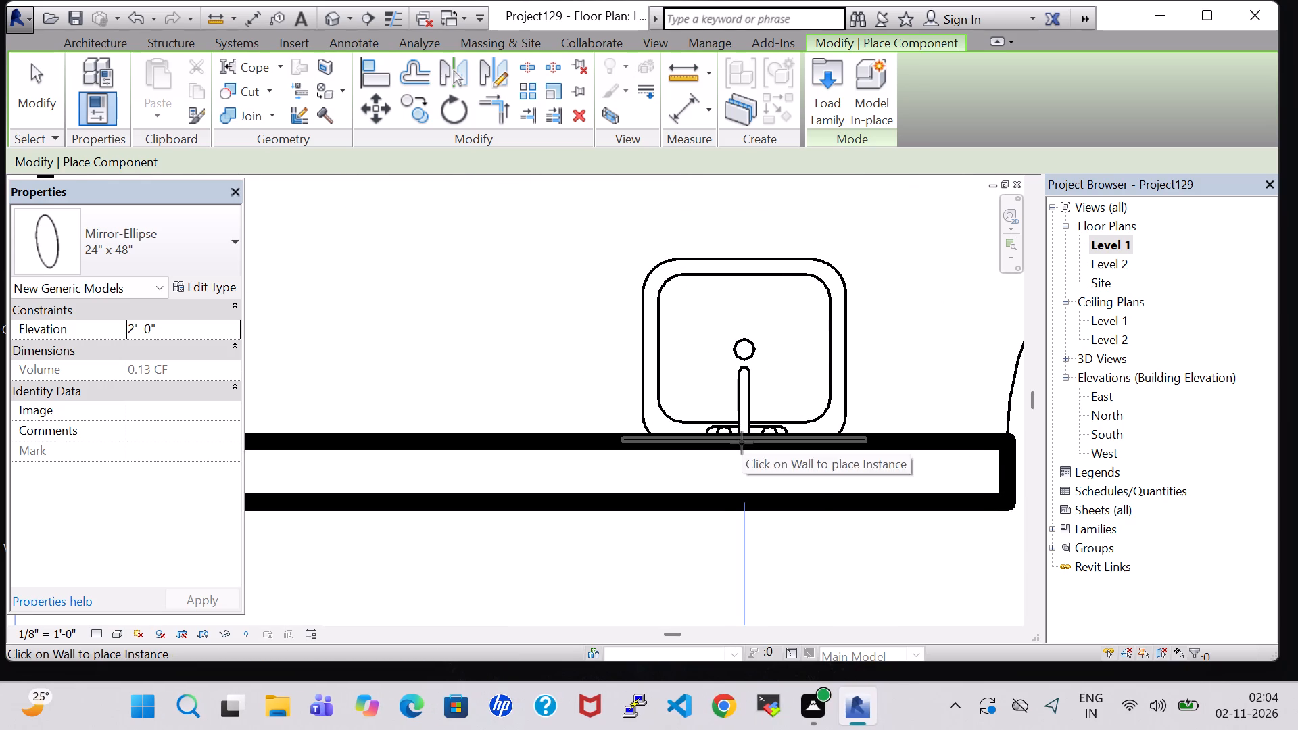
{"action": "left_click", "coordinate": [742, 444]}
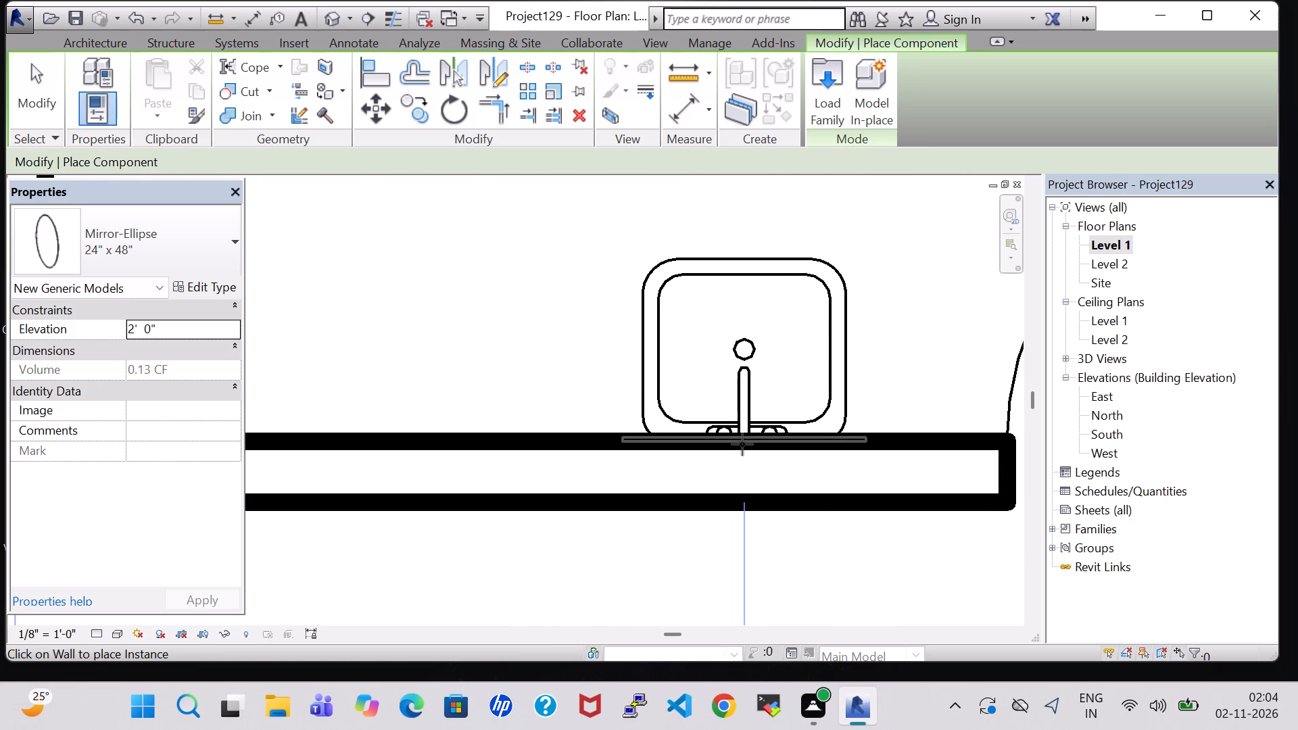
{"action": "key", "text": "Escape"}
{"action": "key", "text": "Escape"}
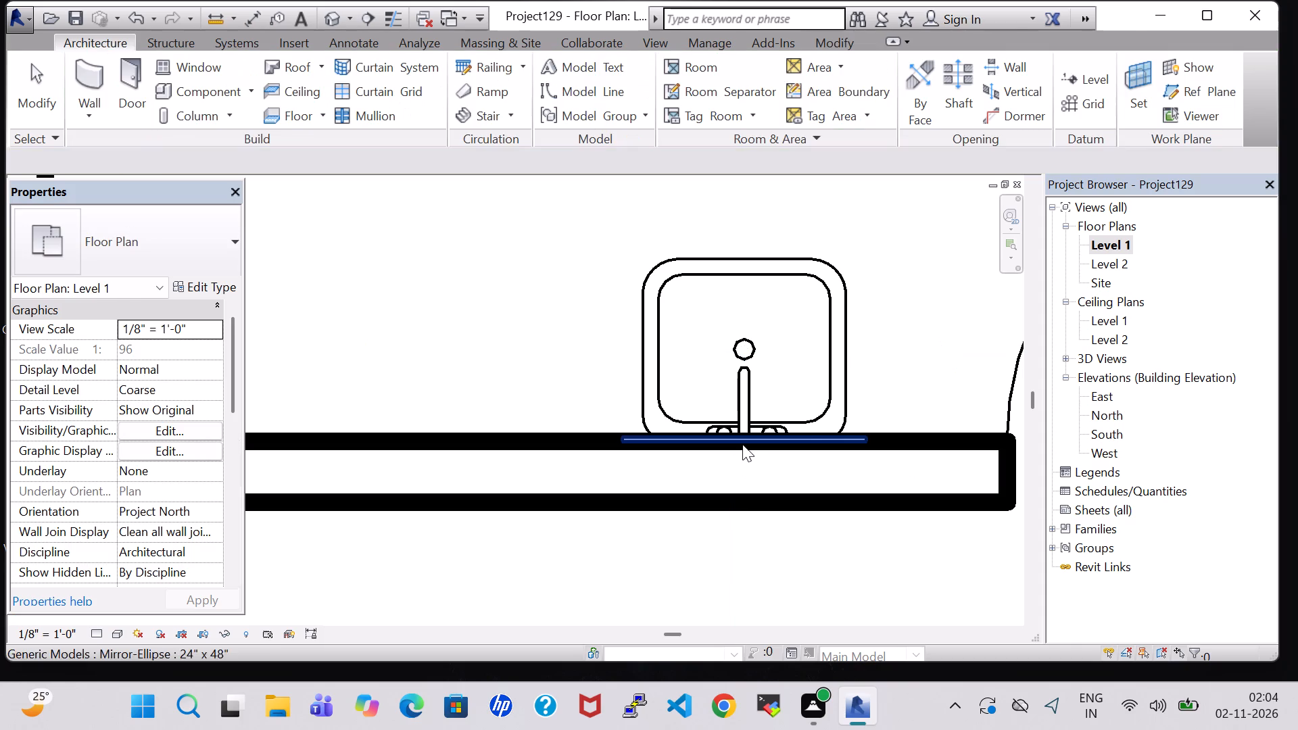
Set the elevation of the ellipse mirror behind the lower bathroom's sink to 3' 5".
{"action": "left_click", "coordinate": [715, 442]}
{"action": "left_click", "coordinate": [571, 341]}
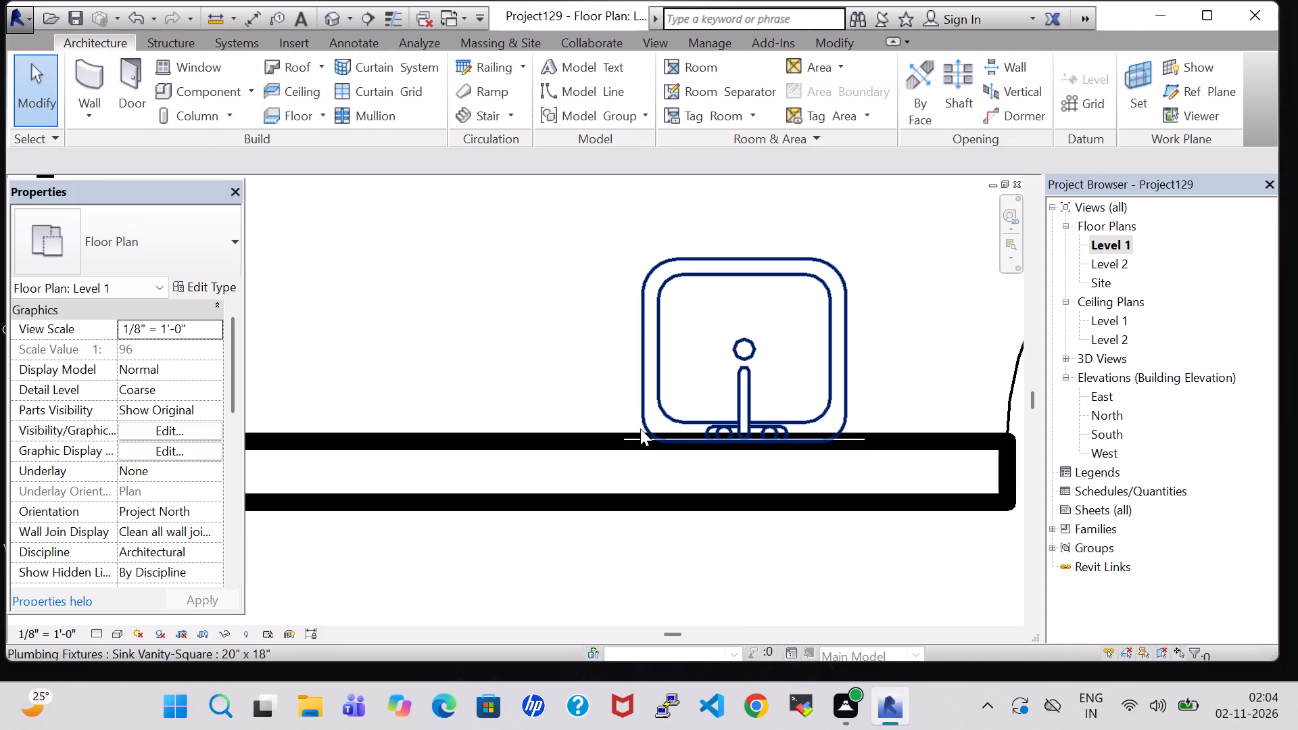
{"action": "left_click", "coordinate": [644, 440]}
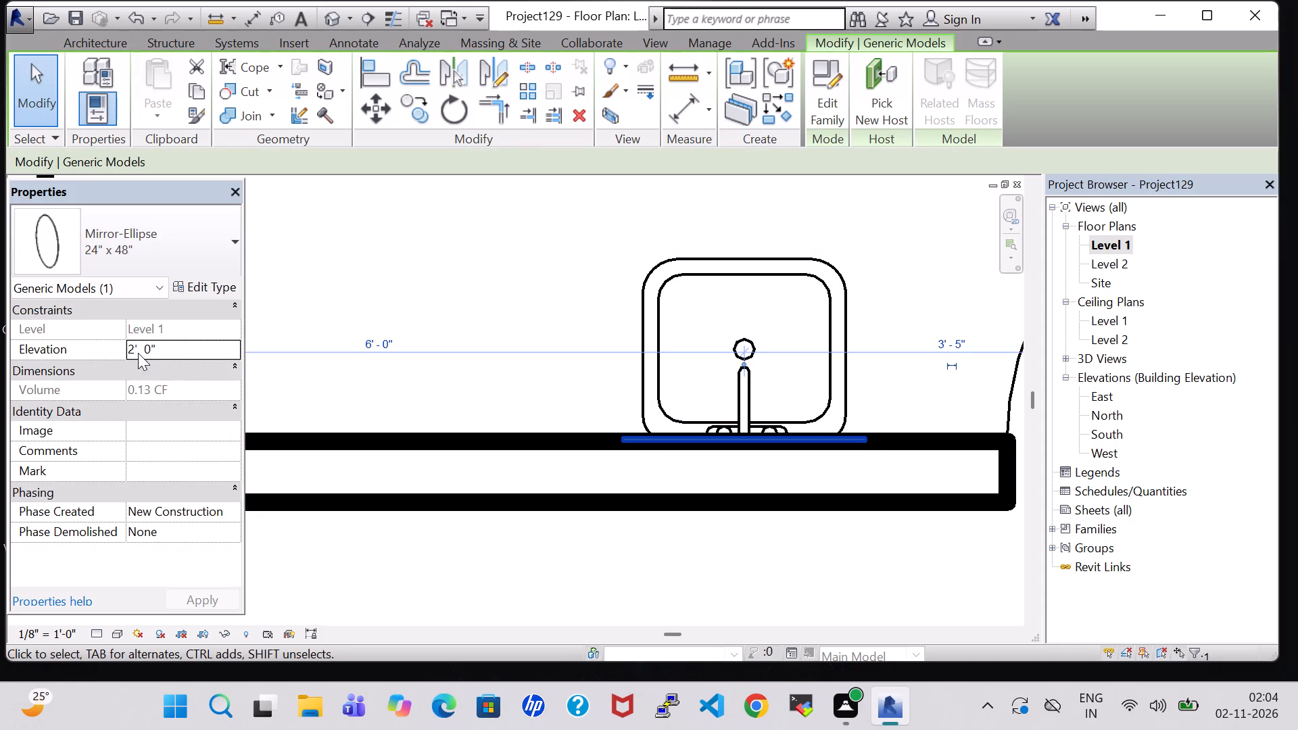
{"action": "left_click", "coordinate": [136, 352]}
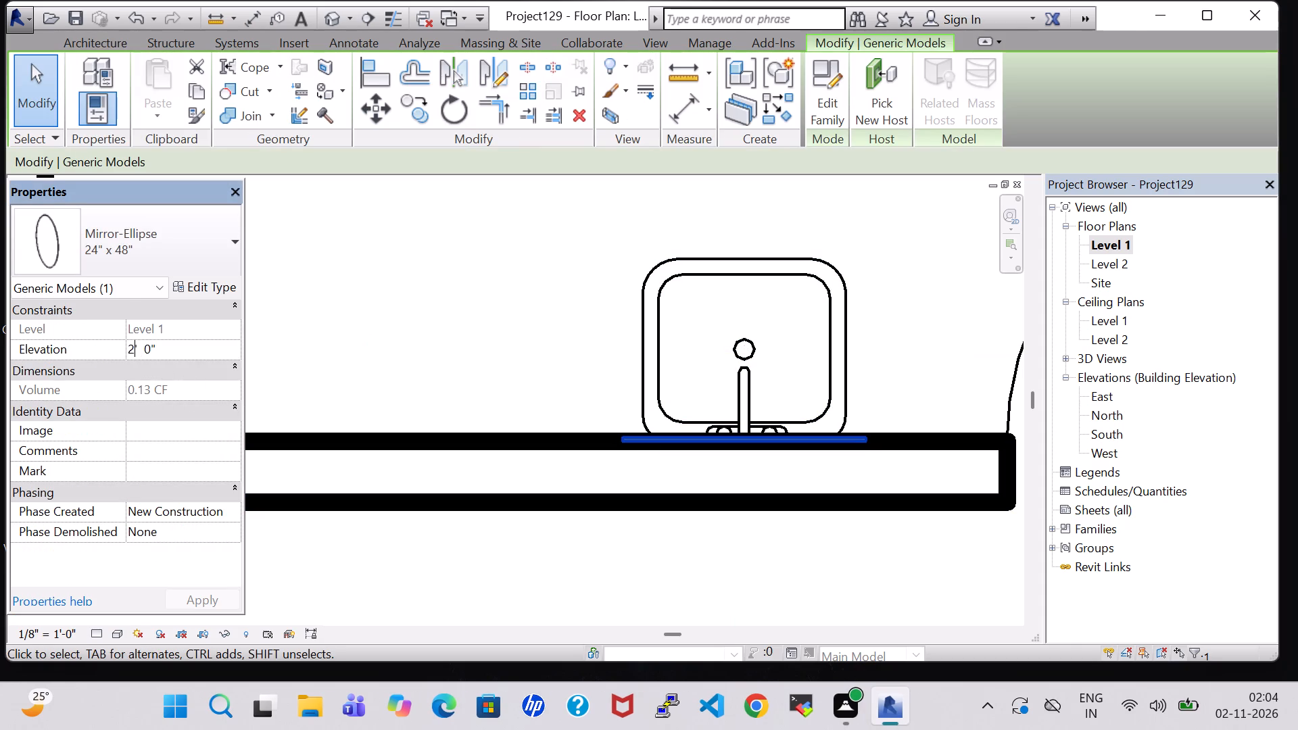
{"action": "key", "text": "BackSpace"}
{"action": "key", "text": "3"}
{"action": "key", "text": "Right"}
{"action": "key", "text": "Right"}
{"action": "key", "text": "Right"}
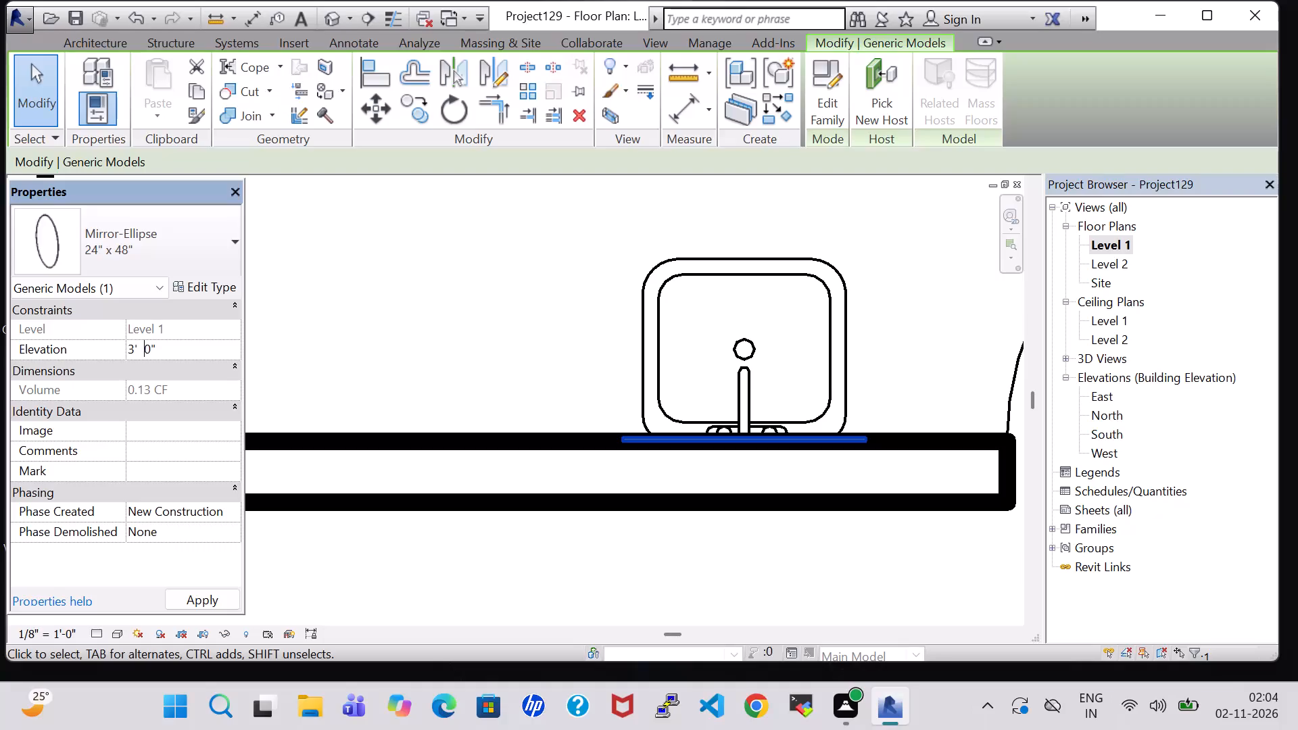
{"action": "key", "text": "Right"}
{"action": "key", "text": "BackSpace"}
{"action": "key", "text": "5"}
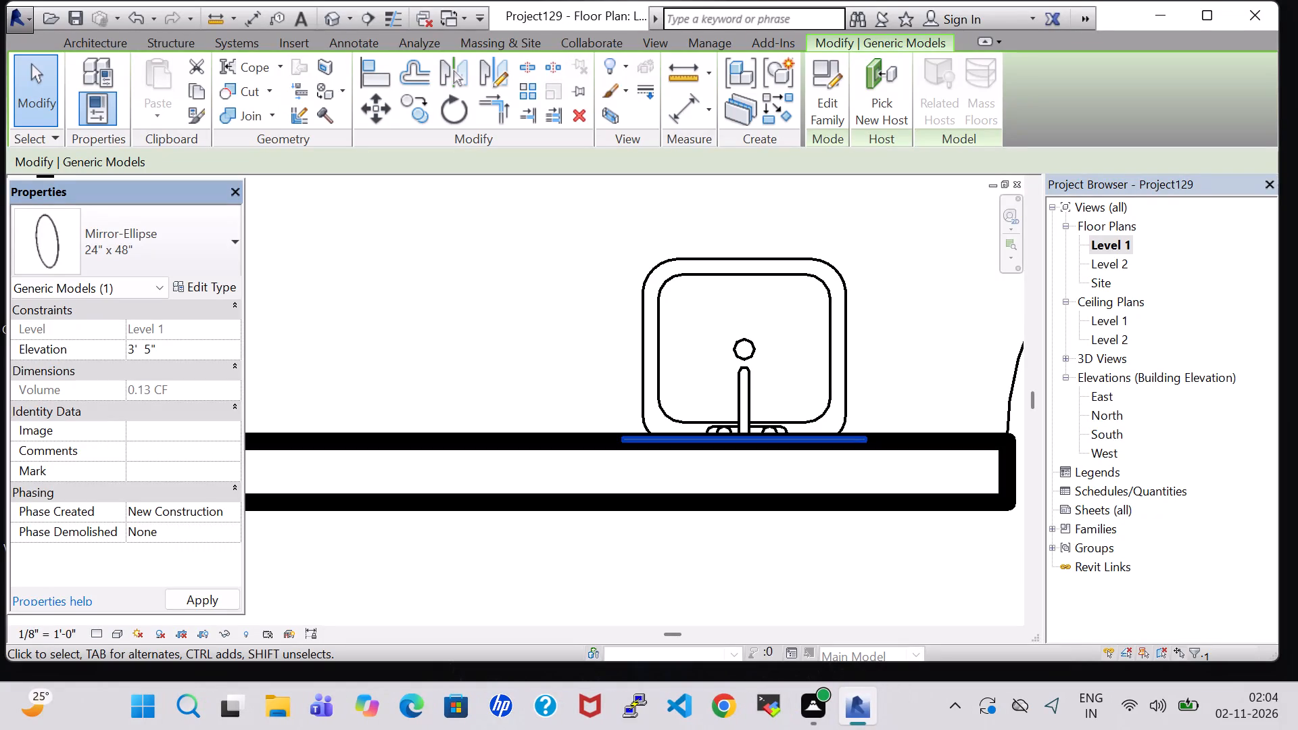
{"action": "left_click", "coordinate": [216, 600]}
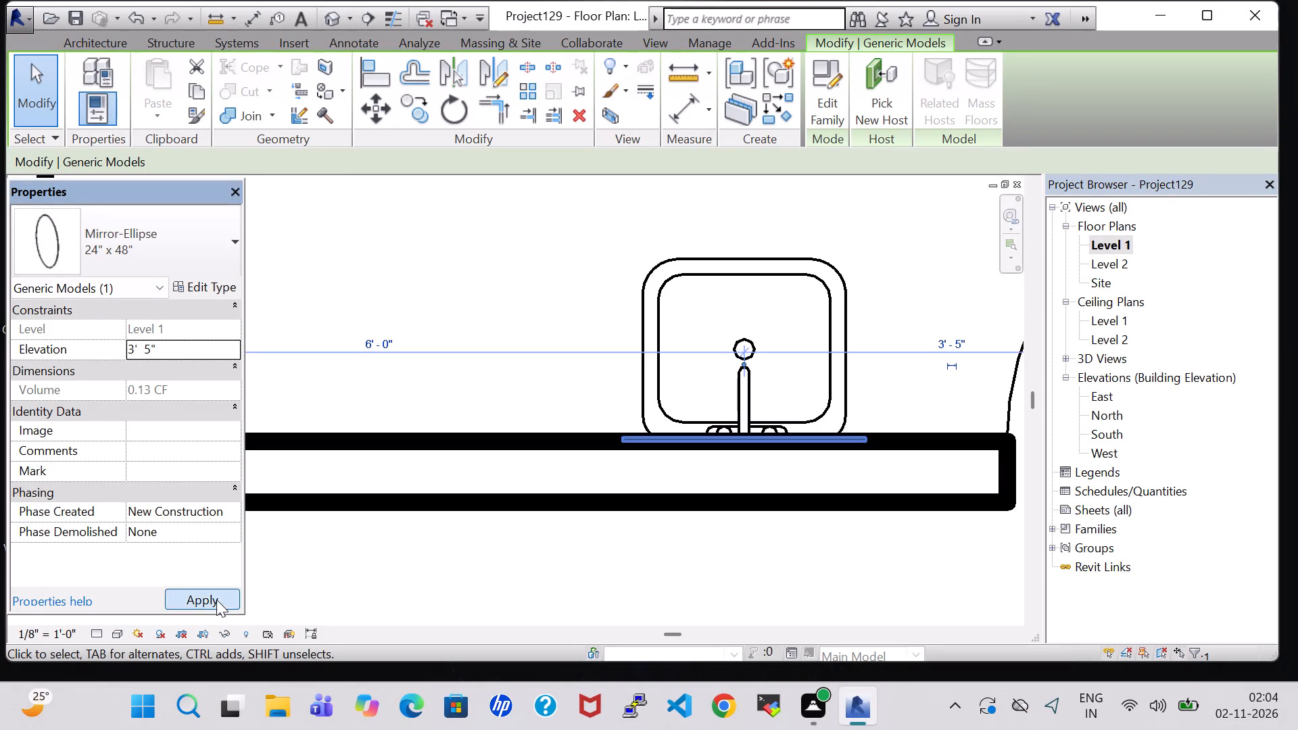
{"action": "left_click", "coordinate": [450, 287]}
Set the elevation of the ellipse mirror on the upper bathroom's west wall to 3' 5".
{"action": "scroll", "coordinate": [450, 287], "scroll_direction": "down", "scroll_amount": 7}
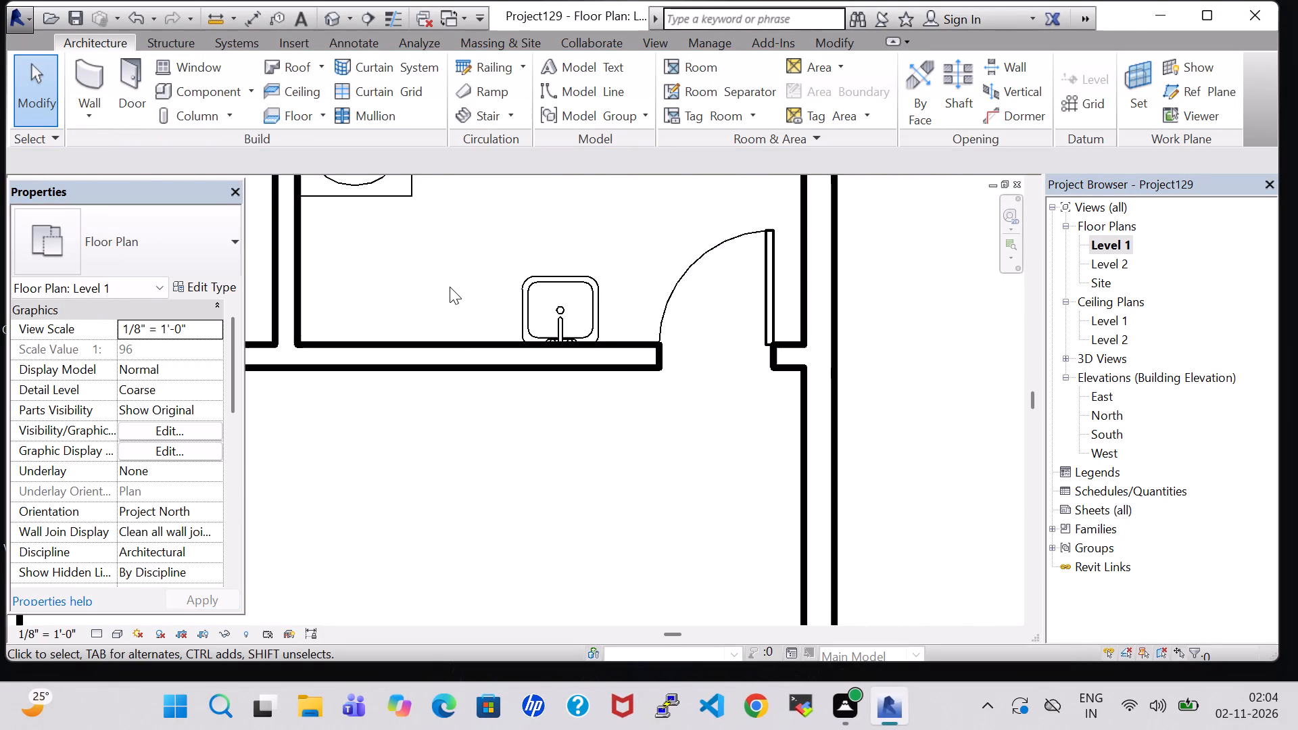
{"action": "middle_click_drag", "start_coordinate": [439, 264], "coordinate": [539, 505]}
{"action": "middle_click_drag", "start_coordinate": [542, 519], "coordinate": [568, 590]}
{"action": "middle_click_drag", "start_coordinate": [571, 602], "coordinate": [577, 619]}
{"action": "scroll", "coordinate": [558, 378], "scroll_direction": "down", "scroll_amount": 3}
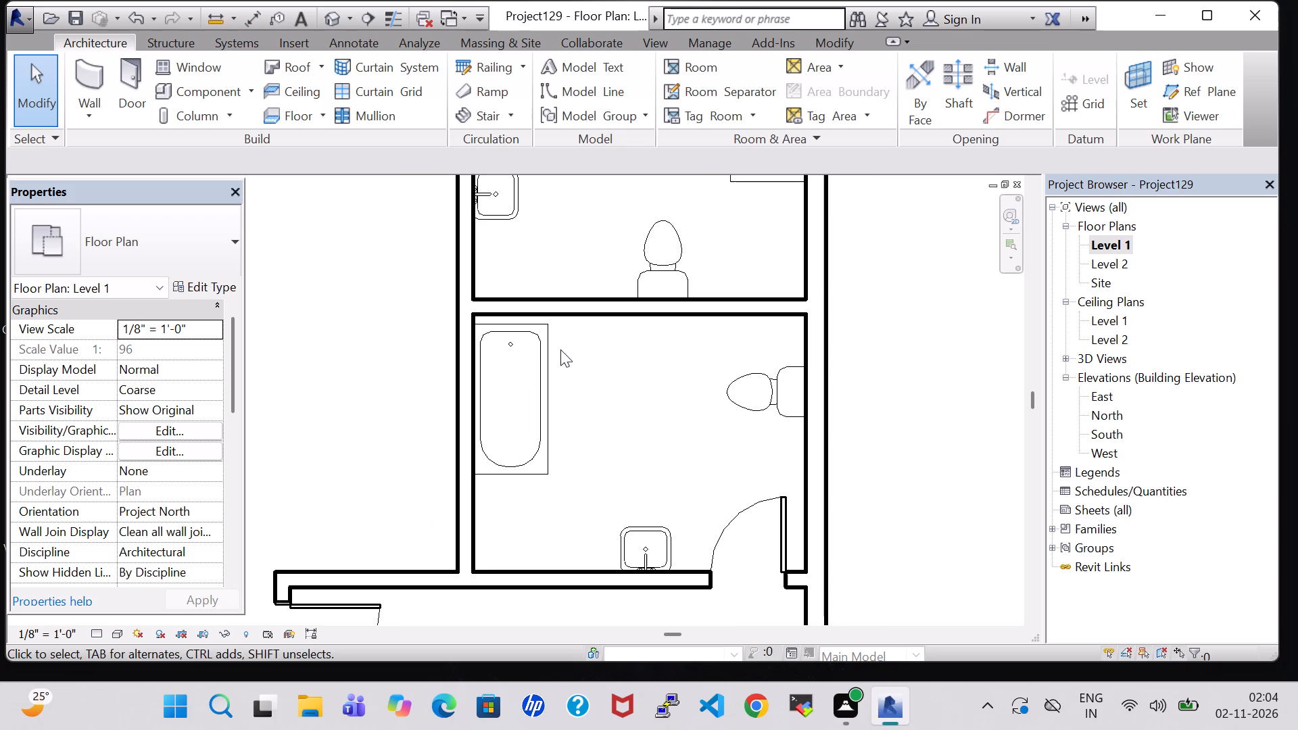
{"action": "left_click", "coordinate": [473, 201]}
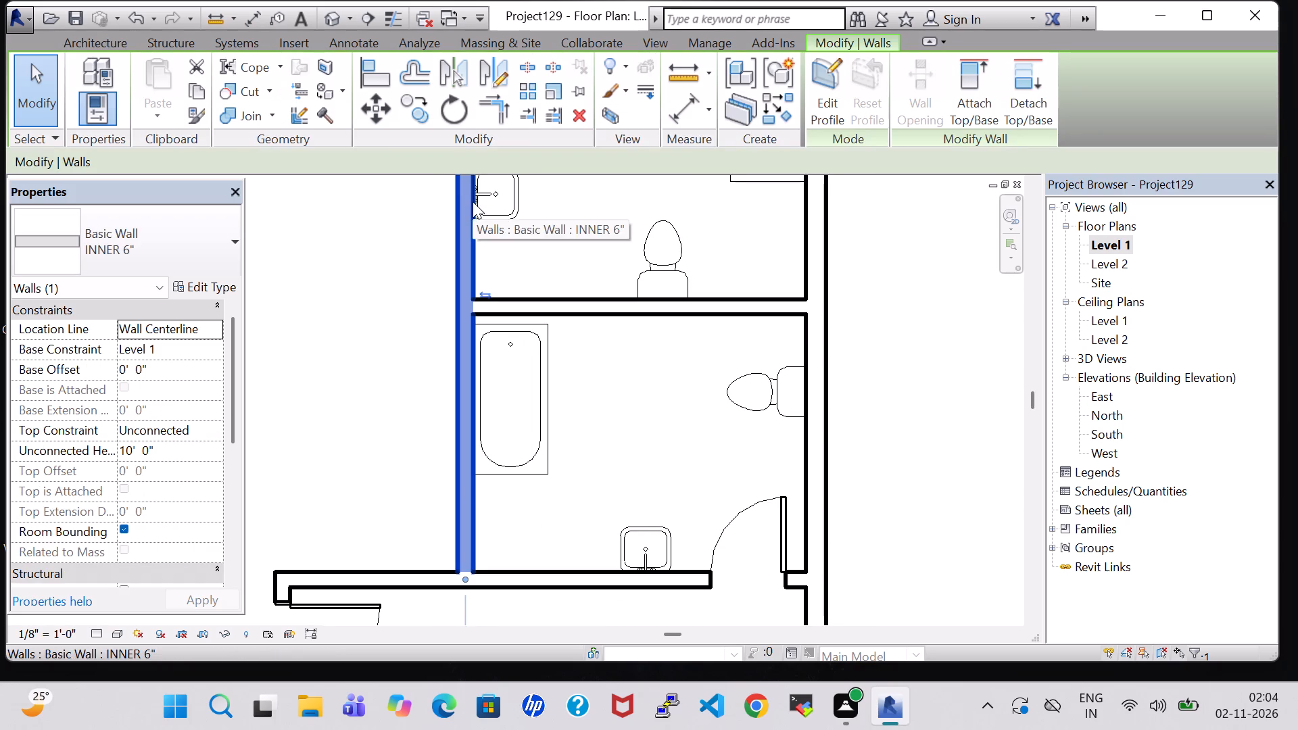
{"action": "left_click", "coordinate": [539, 249]}
{"action": "middle_click_drag", "start_coordinate": [539, 249], "coordinate": [596, 441]}
{"action": "scroll", "coordinate": [528, 403], "scroll_direction": "up", "scroll_amount": 3}
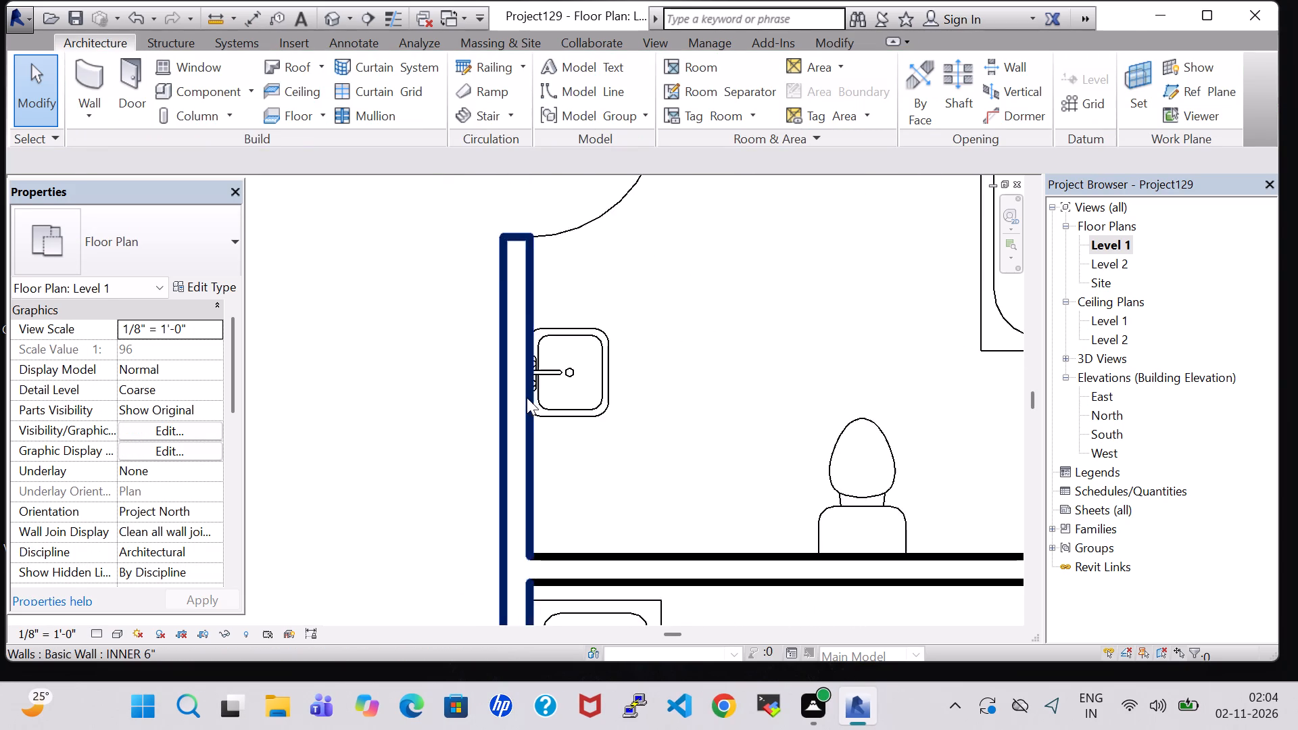
{"action": "scroll", "coordinate": [527, 397], "scroll_direction": "up", "scroll_amount": 9}
{"action": "left_click", "coordinate": [540, 283]}
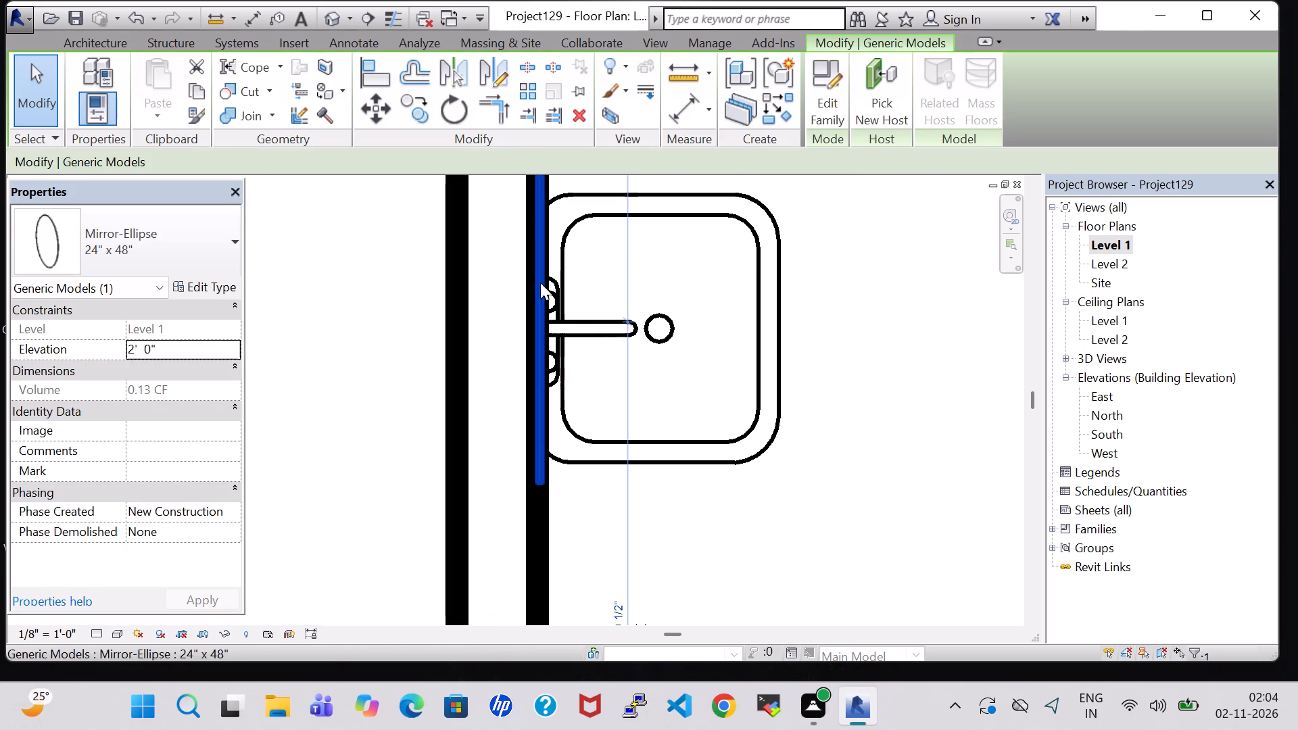
{"action": "left_click", "coordinate": [150, 353]}
{"action": "left_click", "coordinate": [150, 353]}
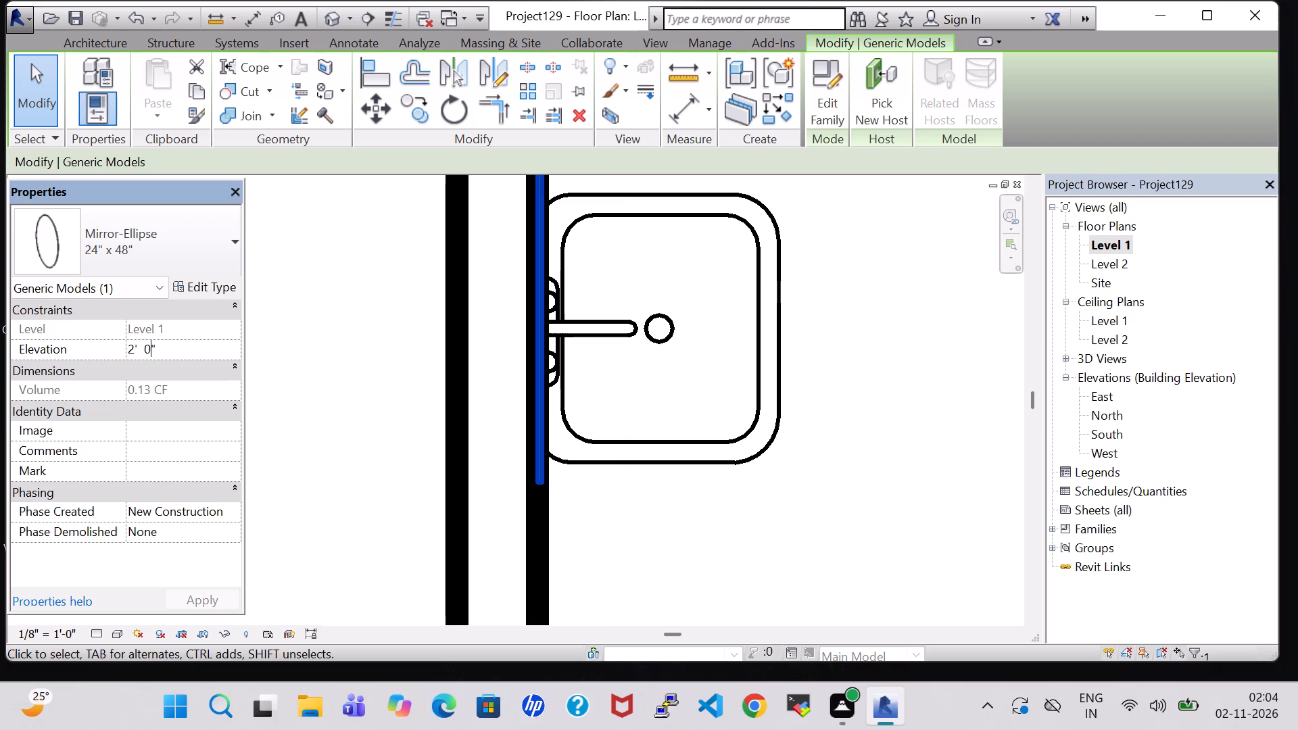
{"action": "key", "text": "BackSpace"}
{"action": "key", "text": "5"}
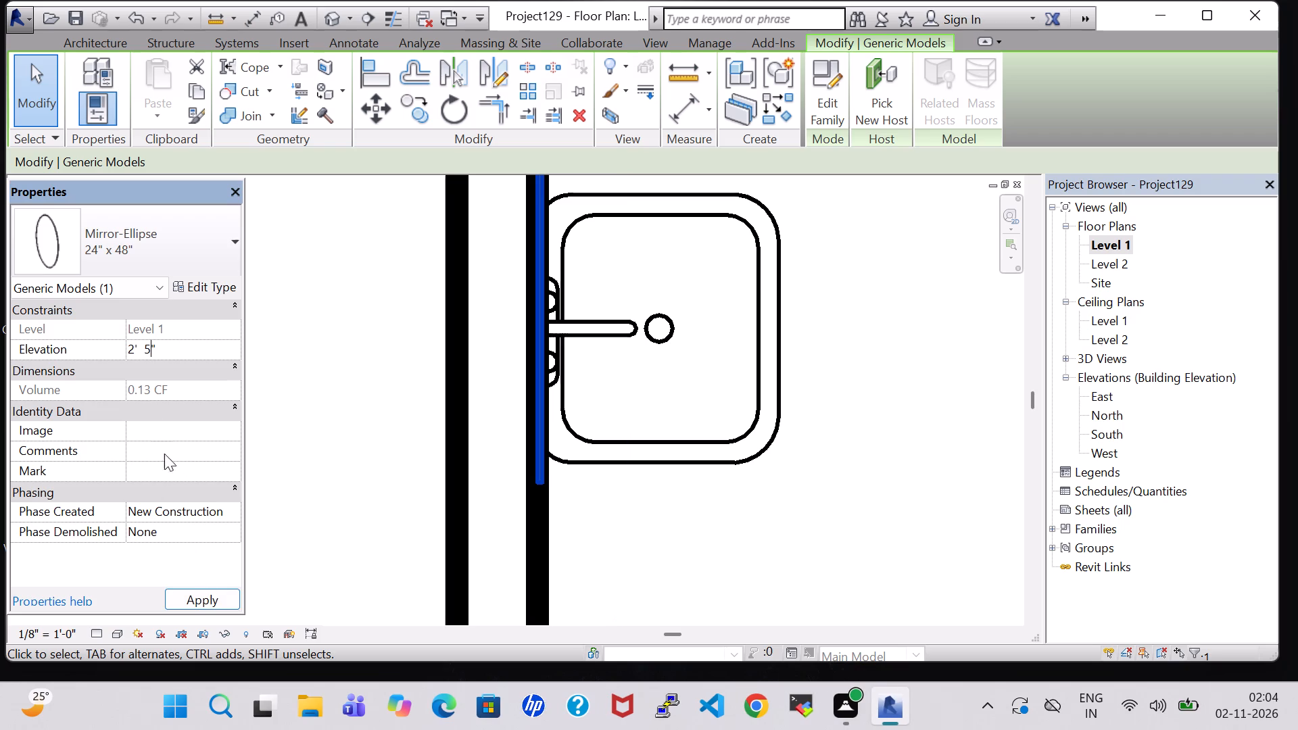
{"action": "key", "text": "Left"}
{"action": "key", "text": "Left"}
{"action": "key", "text": "Left"}
{"action": "key", "text": "Left"}
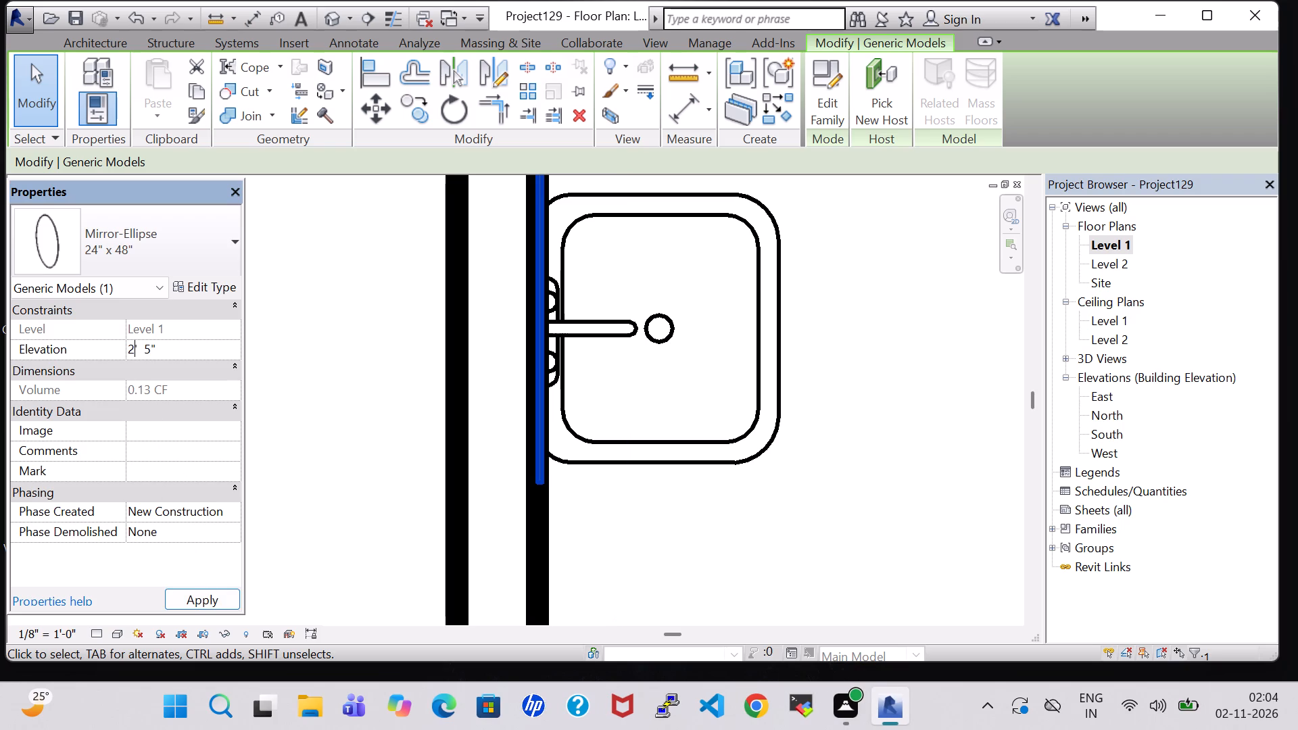
{"action": "key", "text": "BackSpace"}
{"action": "key", "text": "3"}
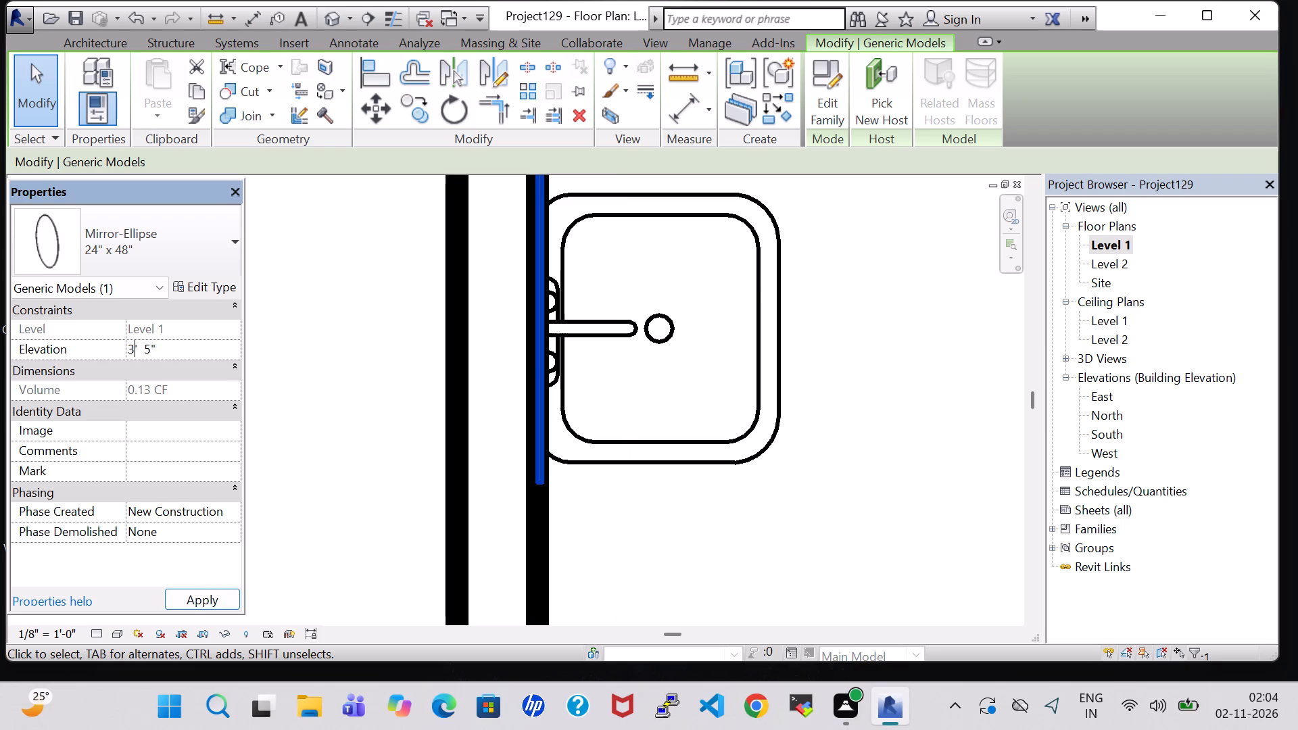
{"action": "left_click", "coordinate": [198, 597]}
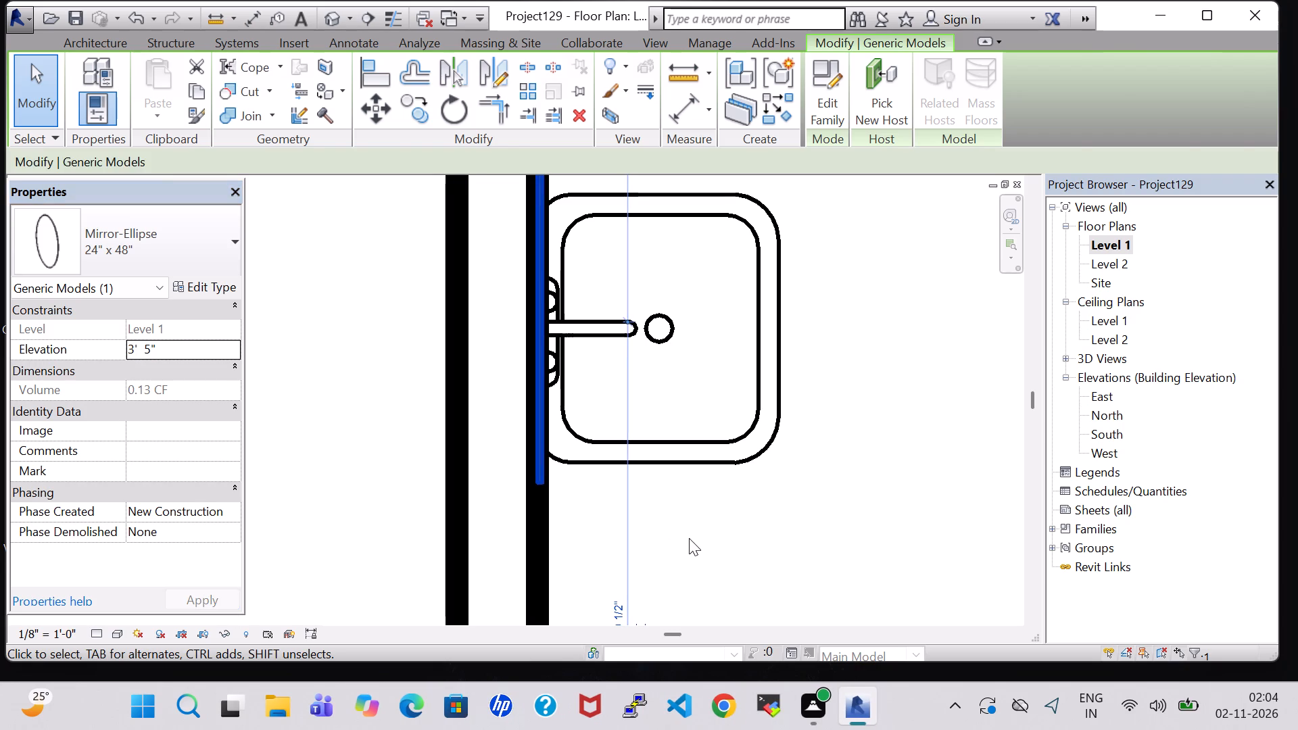
{"action": "double_click", "coordinate": [689, 538]}
Recheck both bathroom mirrors in plan, including the elevation of the one behind the lower bathroom's sink.
{"action": "scroll", "coordinate": [689, 538], "scroll_direction": "down", "scroll_amount": 1}
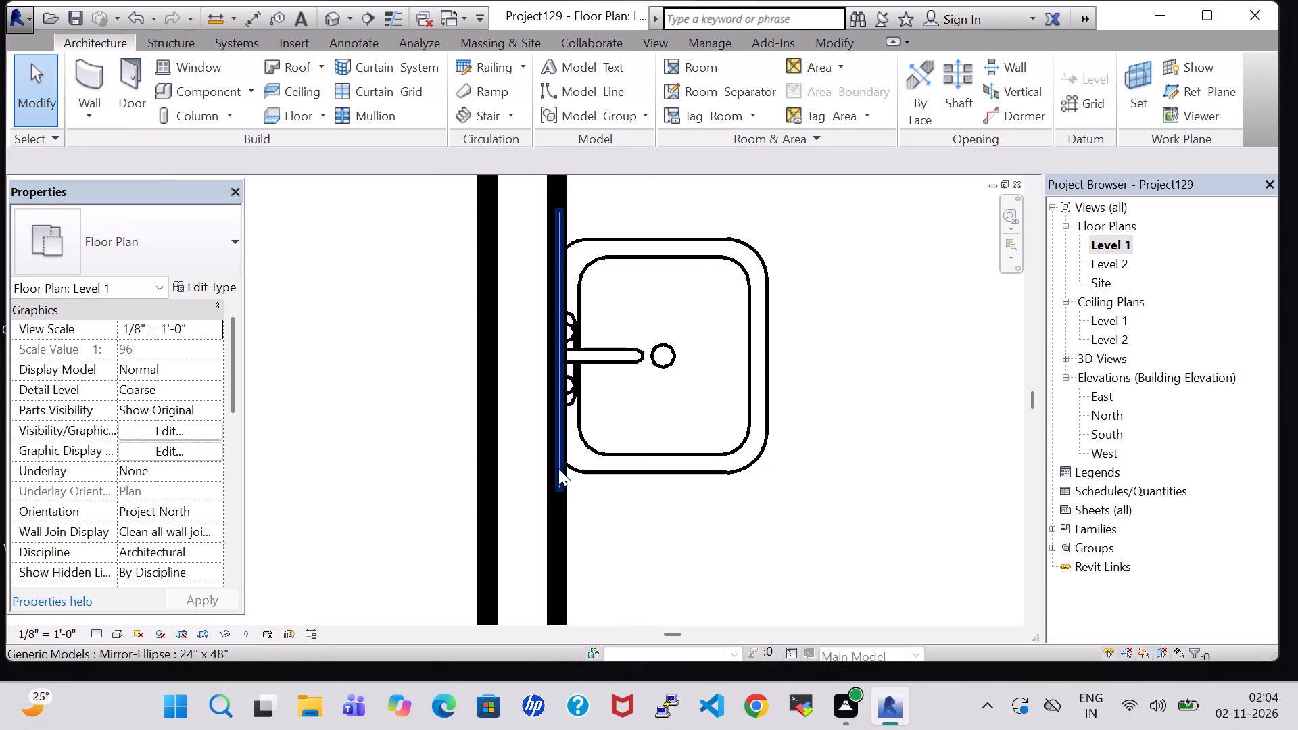
{"action": "left_click", "coordinate": [558, 468]}
{"action": "left_click", "coordinate": [802, 540]}
{"action": "scroll", "coordinate": [802, 540], "scroll_direction": "down", "scroll_amount": 5}
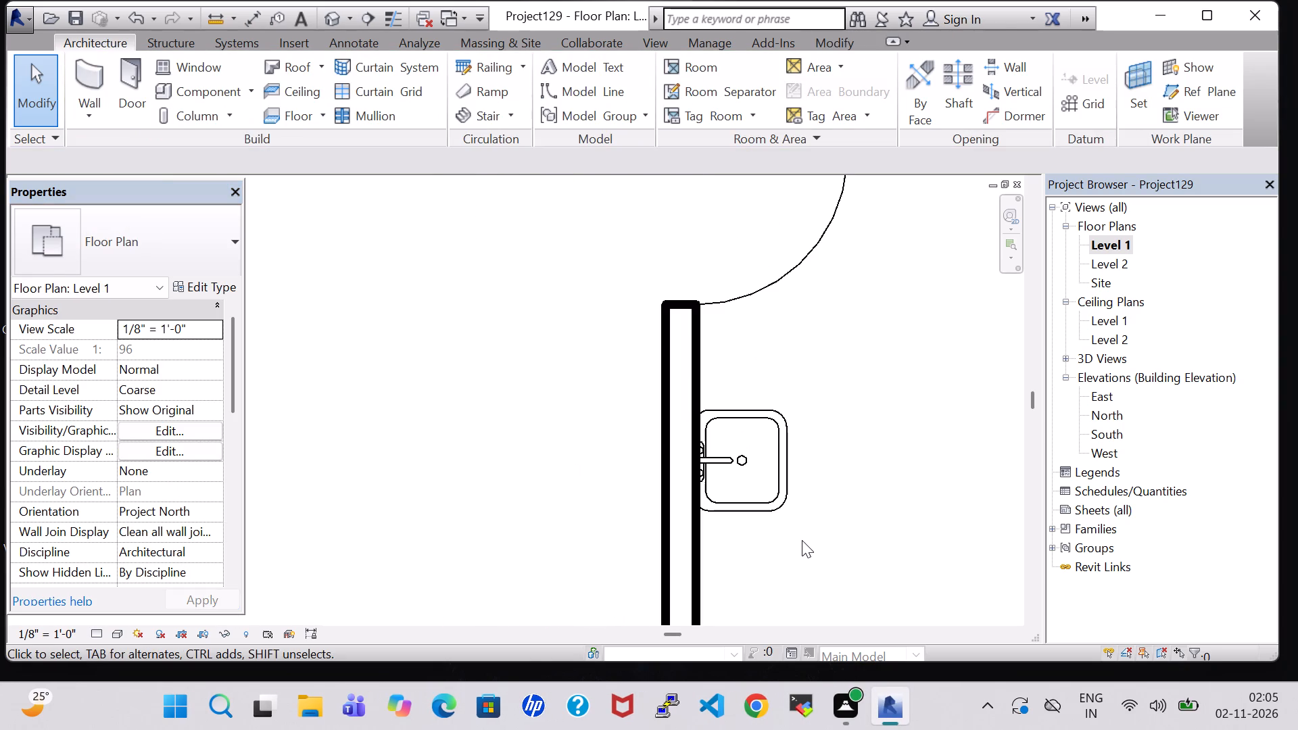
{"action": "scroll", "coordinate": [802, 540], "scroll_direction": "down", "scroll_amount": 1}
{"action": "scroll", "coordinate": [861, 498], "scroll_direction": "down", "scroll_amount": 2}
{"action": "middle_click_drag", "start_coordinate": [861, 499], "coordinate": [635, 398]}
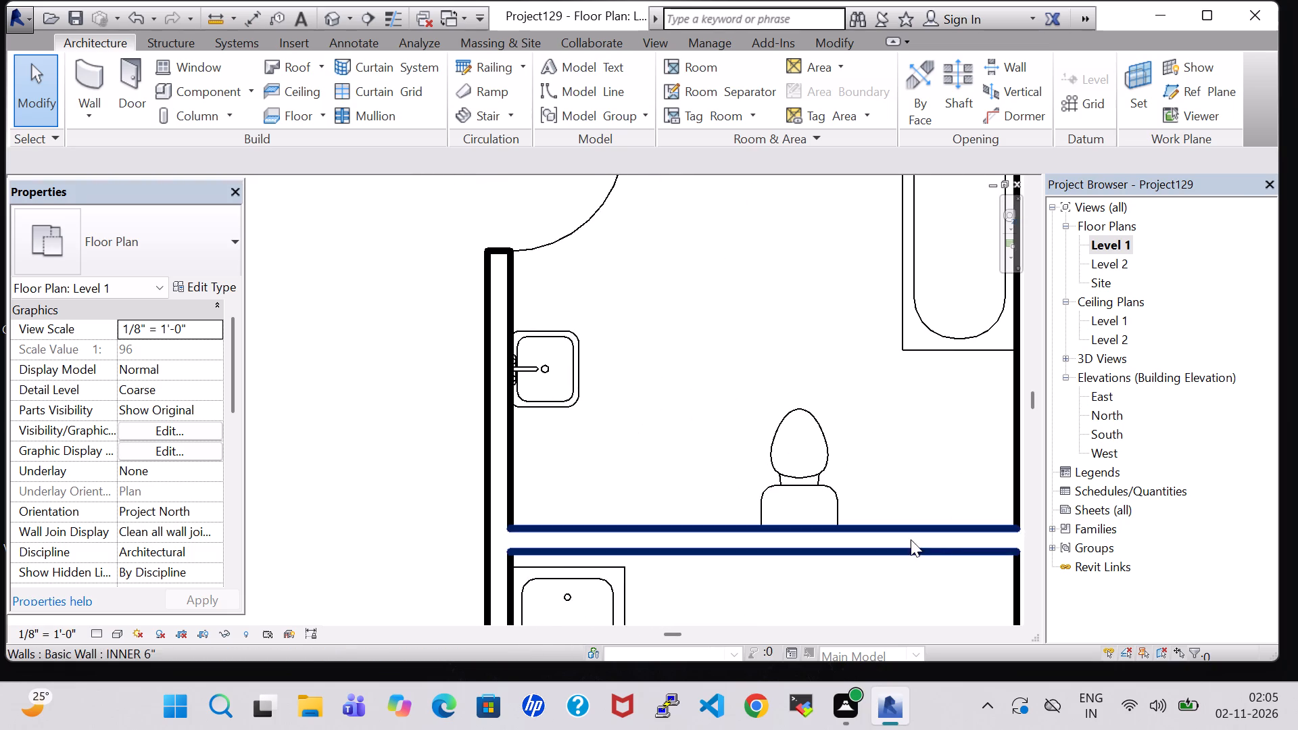
{"action": "middle_click_drag", "start_coordinate": [931, 520], "coordinate": [840, 261]}
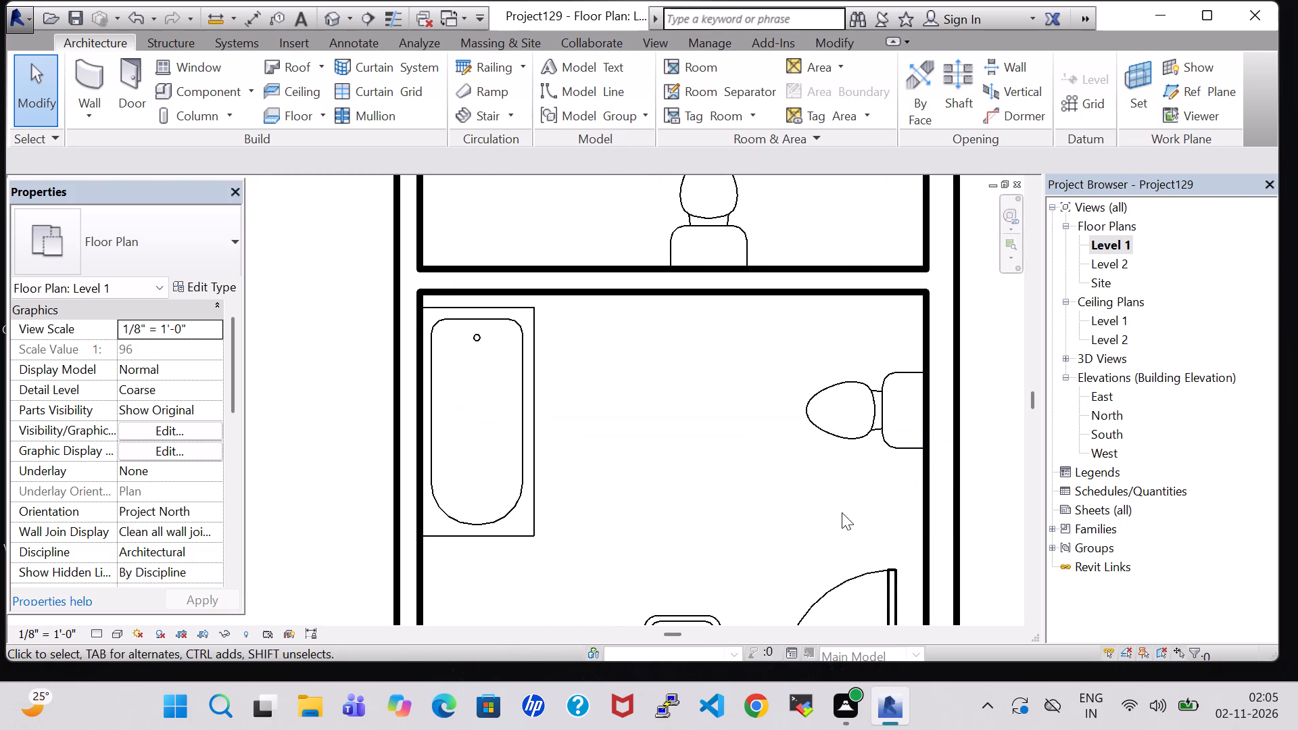
{"action": "middle_click_drag", "start_coordinate": [842, 512], "coordinate": [817, 270]}
{"action": "left_click", "coordinate": [669, 443]}
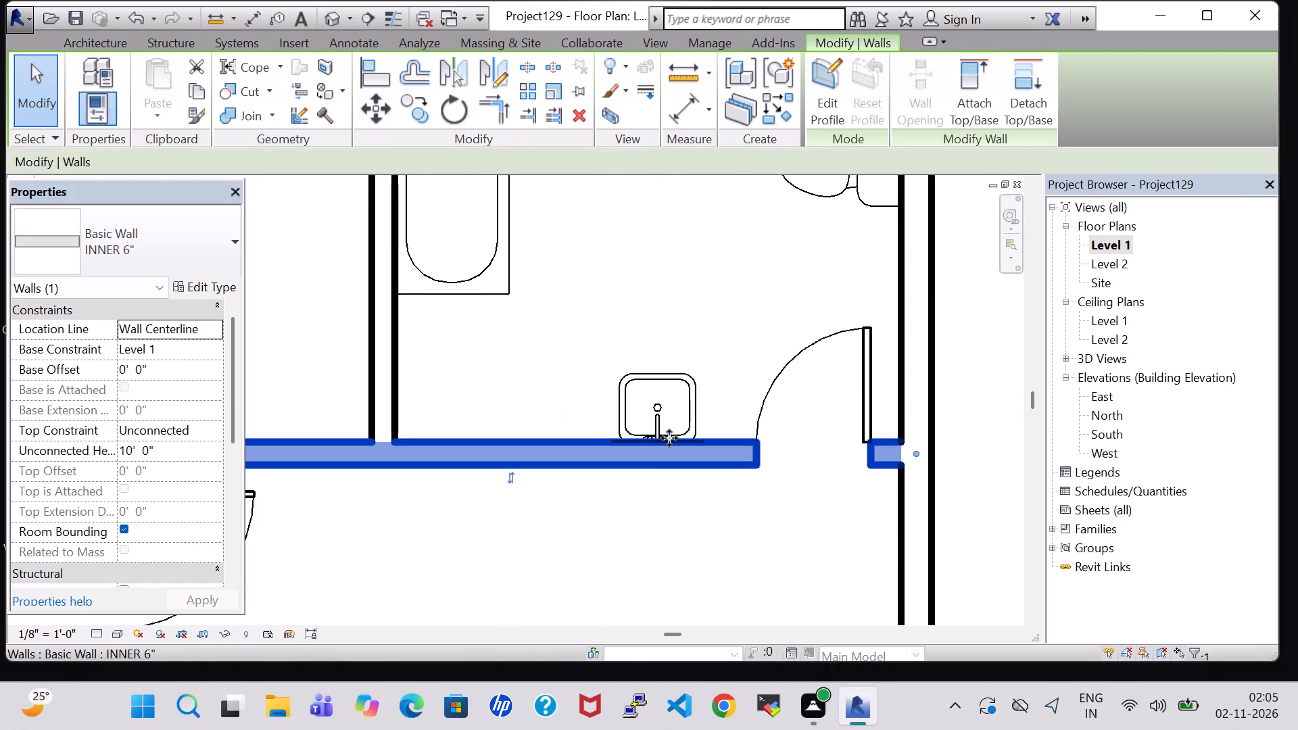
{"action": "left_click", "coordinate": [663, 288]}
{"action": "scroll", "coordinate": [619, 488], "scroll_direction": "up", "scroll_amount": 6}
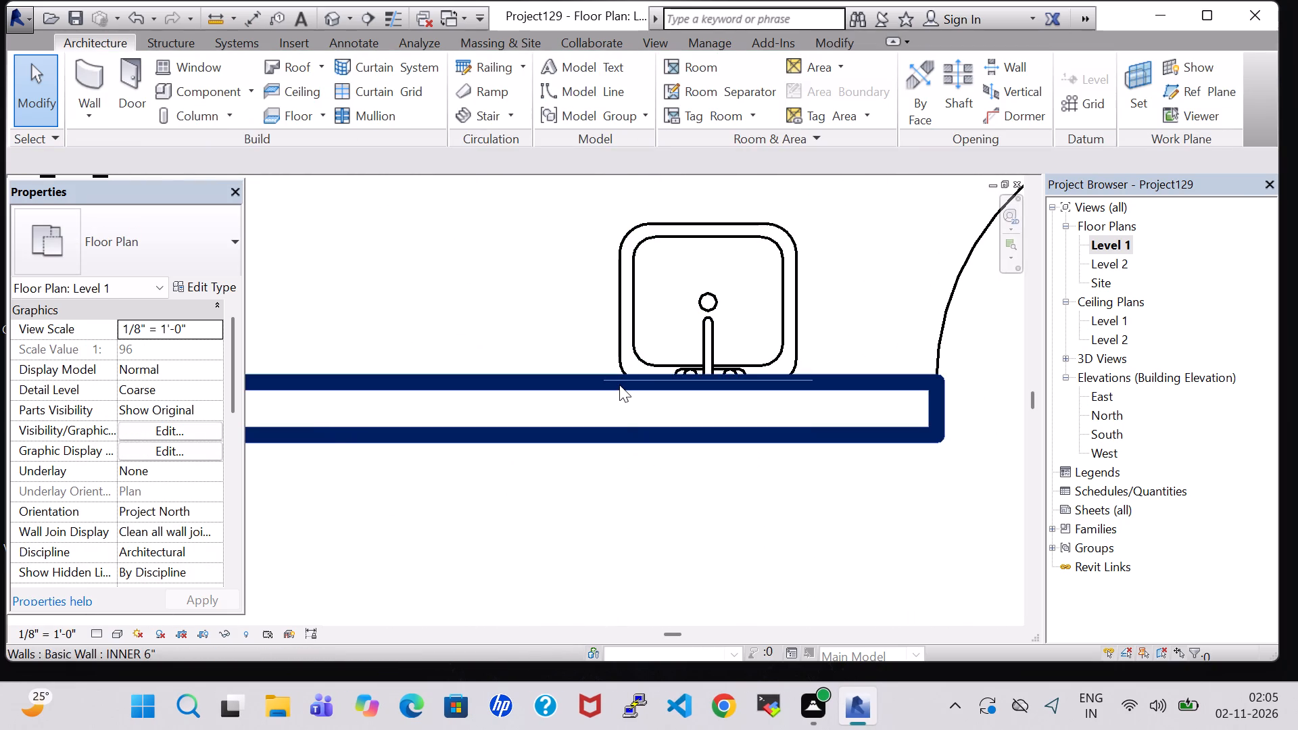
{"action": "left_click", "coordinate": [615, 377]}
{"action": "left_click", "coordinate": [563, 308]}
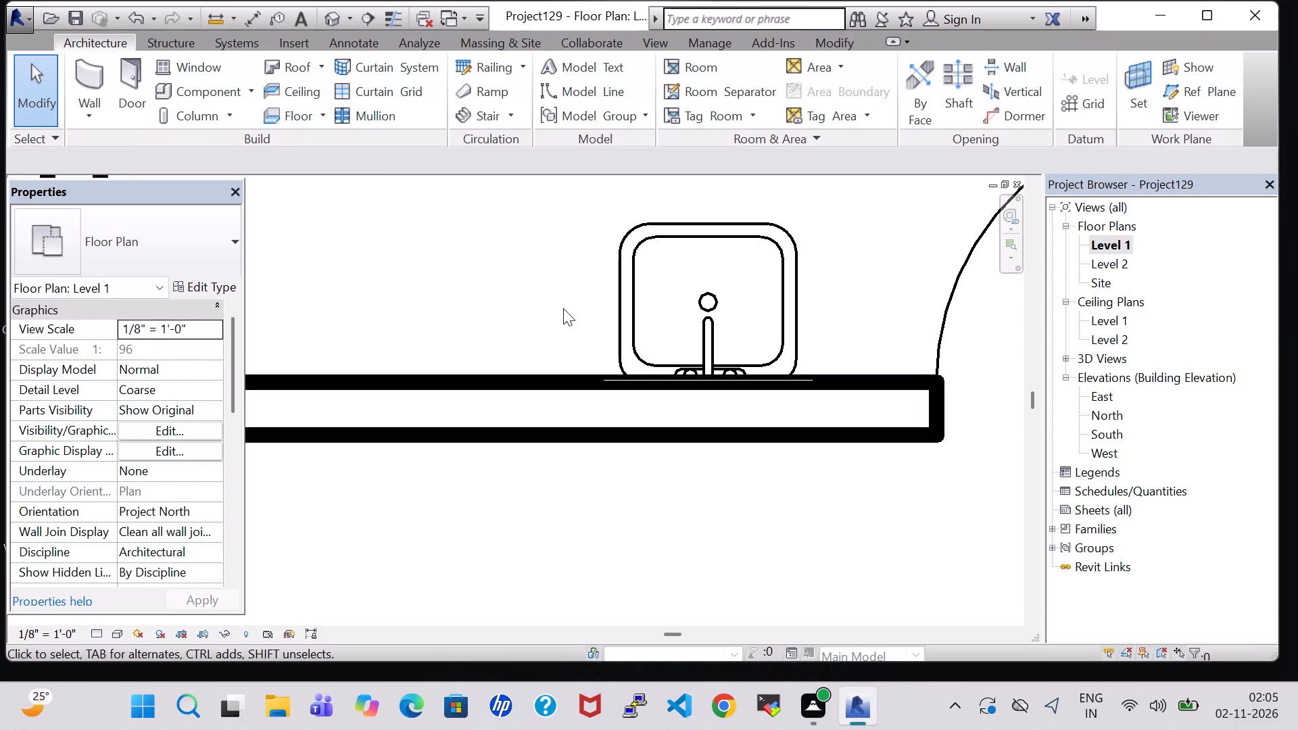
{"action": "scroll", "coordinate": [590, 374], "scroll_direction": "up", "scroll_amount": 7}
{"action": "left_click", "coordinate": [638, 389]}
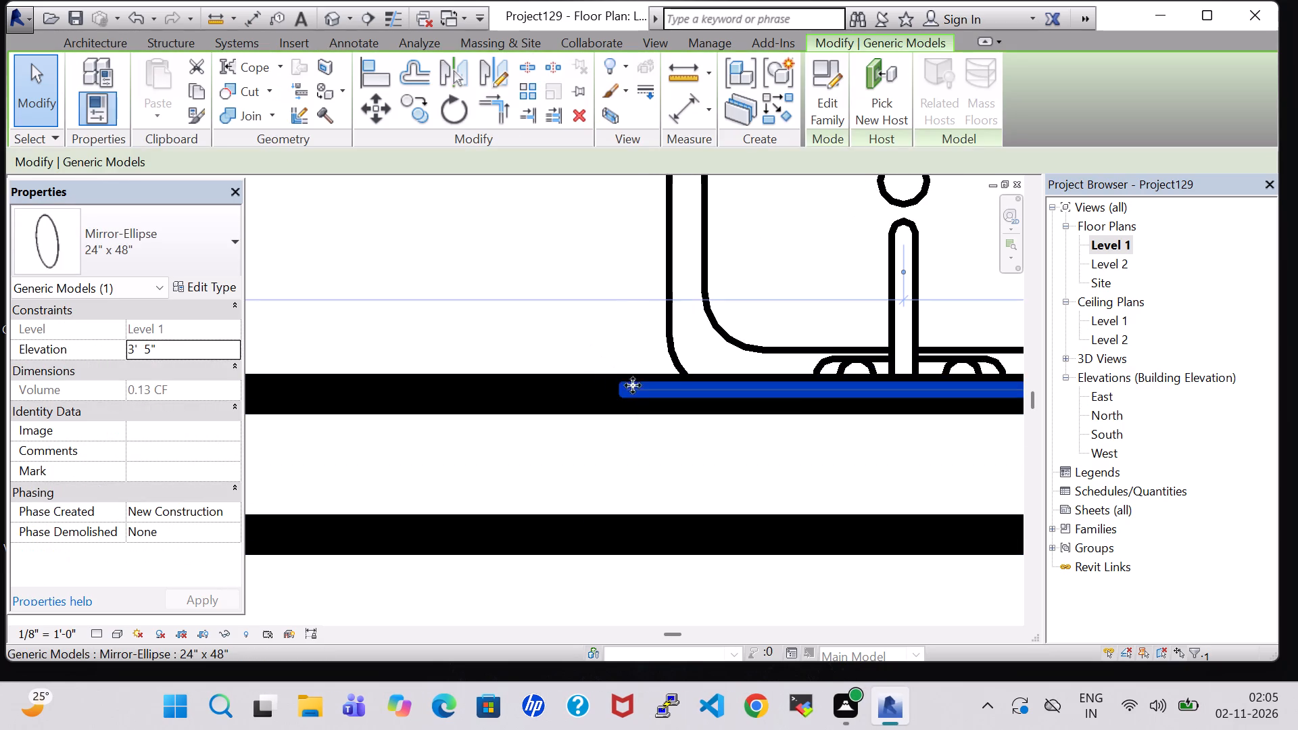
{"action": "left_click", "coordinate": [550, 254]}
{"action": "scroll", "coordinate": [556, 266], "scroll_direction": "down", "scroll_amount": 9}
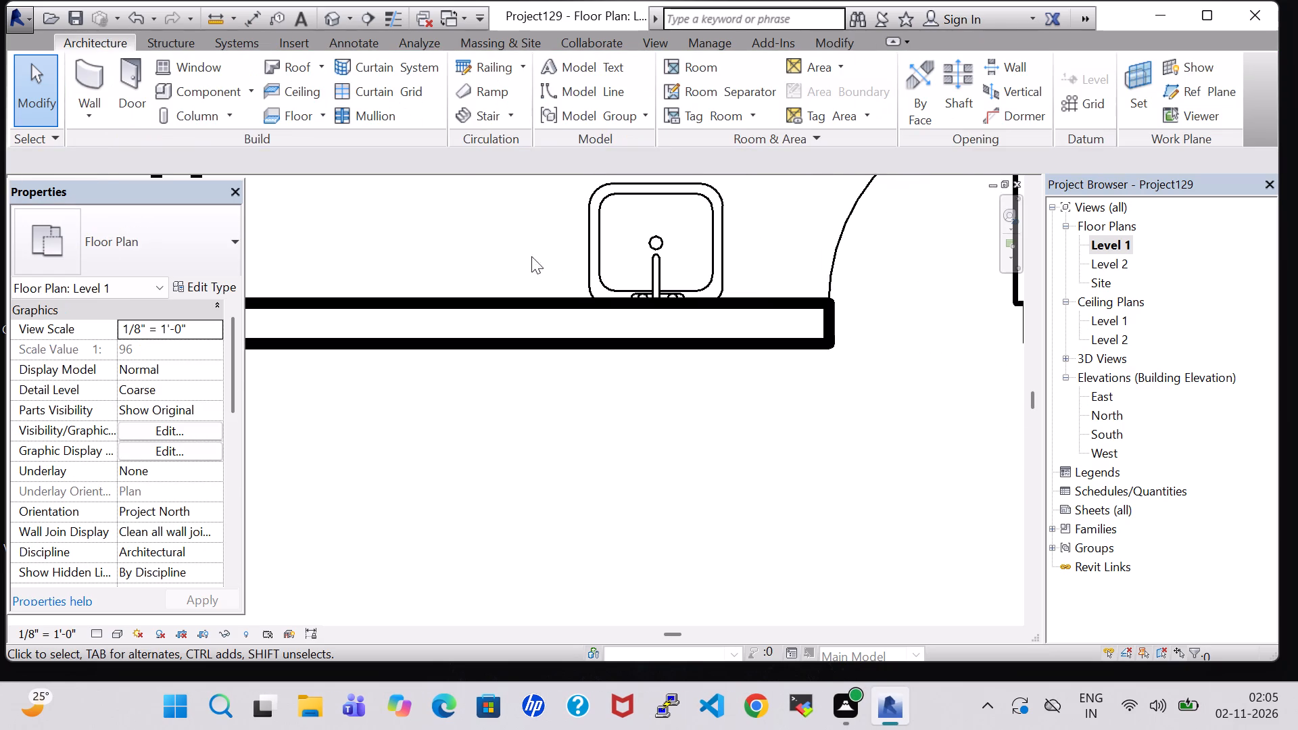
Examine the two bathrooms in the 3D view, checking the mirrors' height and position above the sinks.
{"action": "left_click", "coordinate": [333, 24]}
{"action": "scroll", "coordinate": [660, 391], "scroll_direction": "down", "scroll_amount": 2}
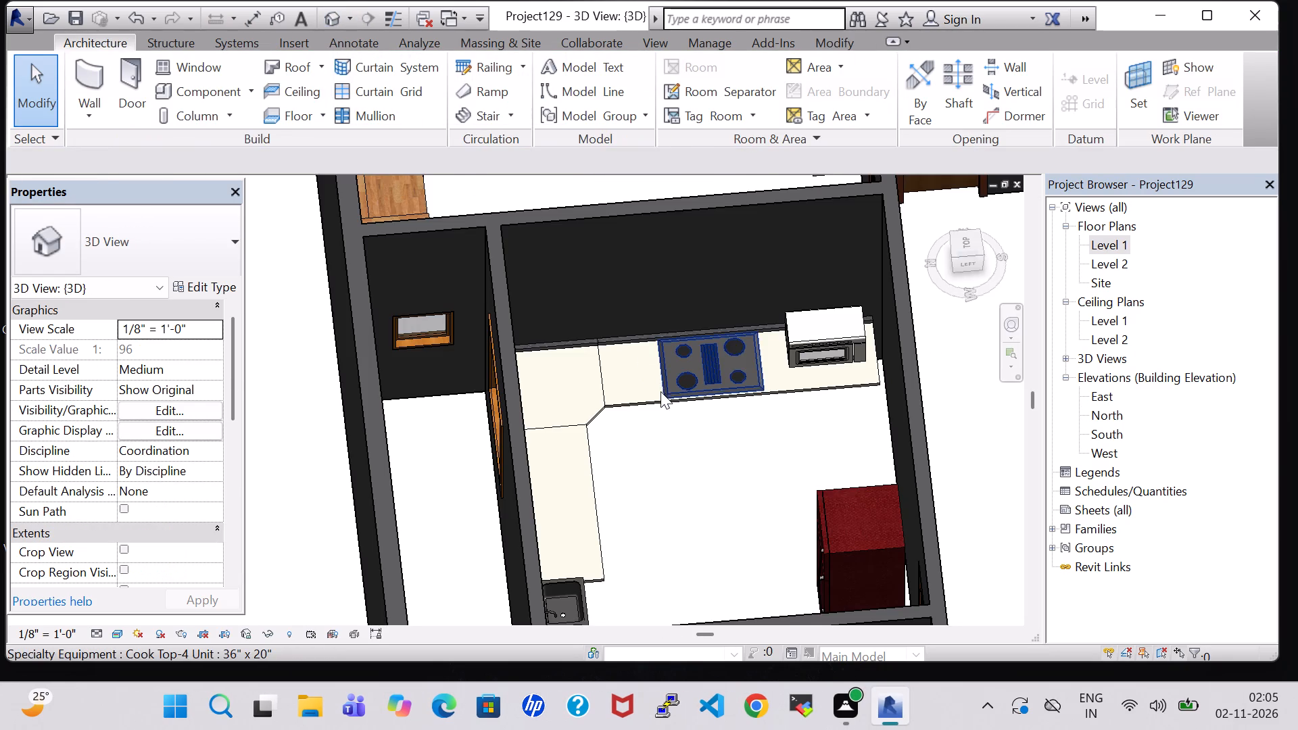
{"action": "scroll", "coordinate": [660, 391], "scroll_direction": "down", "scroll_amount": 6}
{"action": "middle_click_drag", "start_coordinate": [788, 348], "coordinate": [746, 501]}
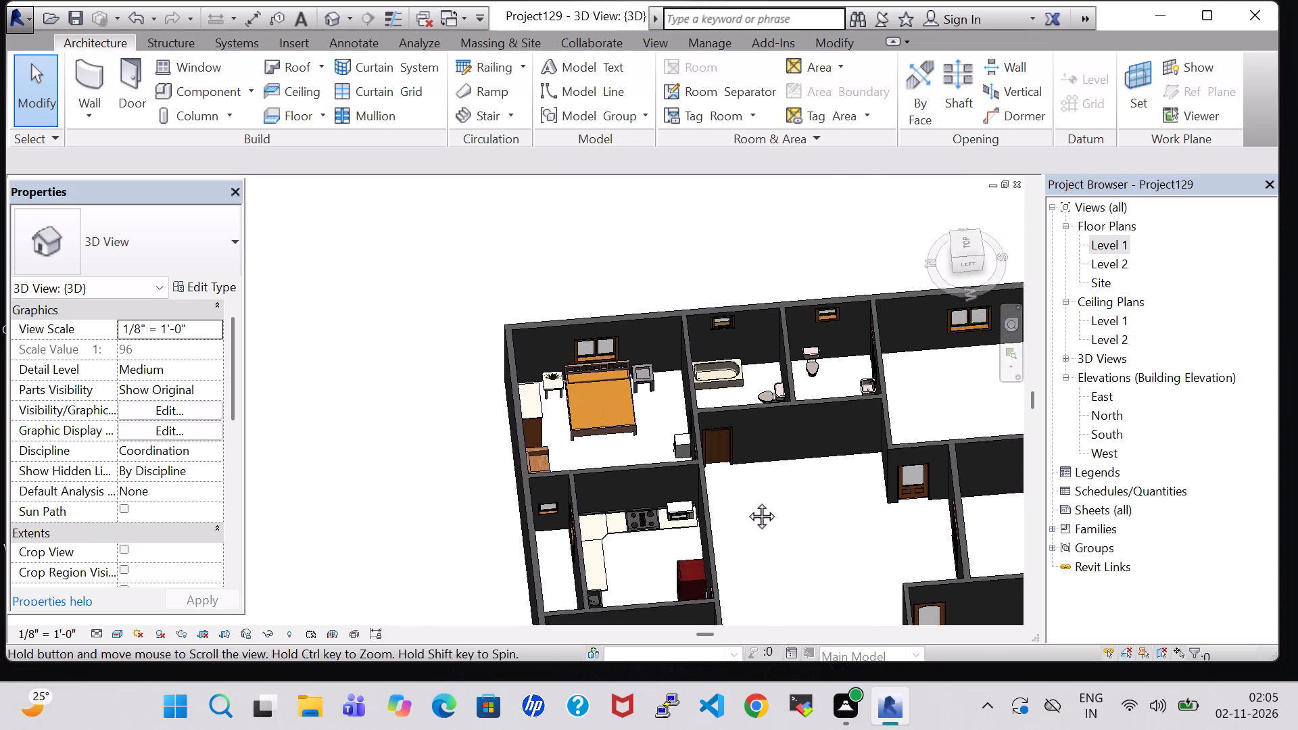
{"action": "middle_click_drag", "start_coordinate": [746, 501], "coordinate": [745, 506]}
{"action": "middle_click_drag", "start_coordinate": [736, 348], "coordinate": [736, 414], "text": "shift"}
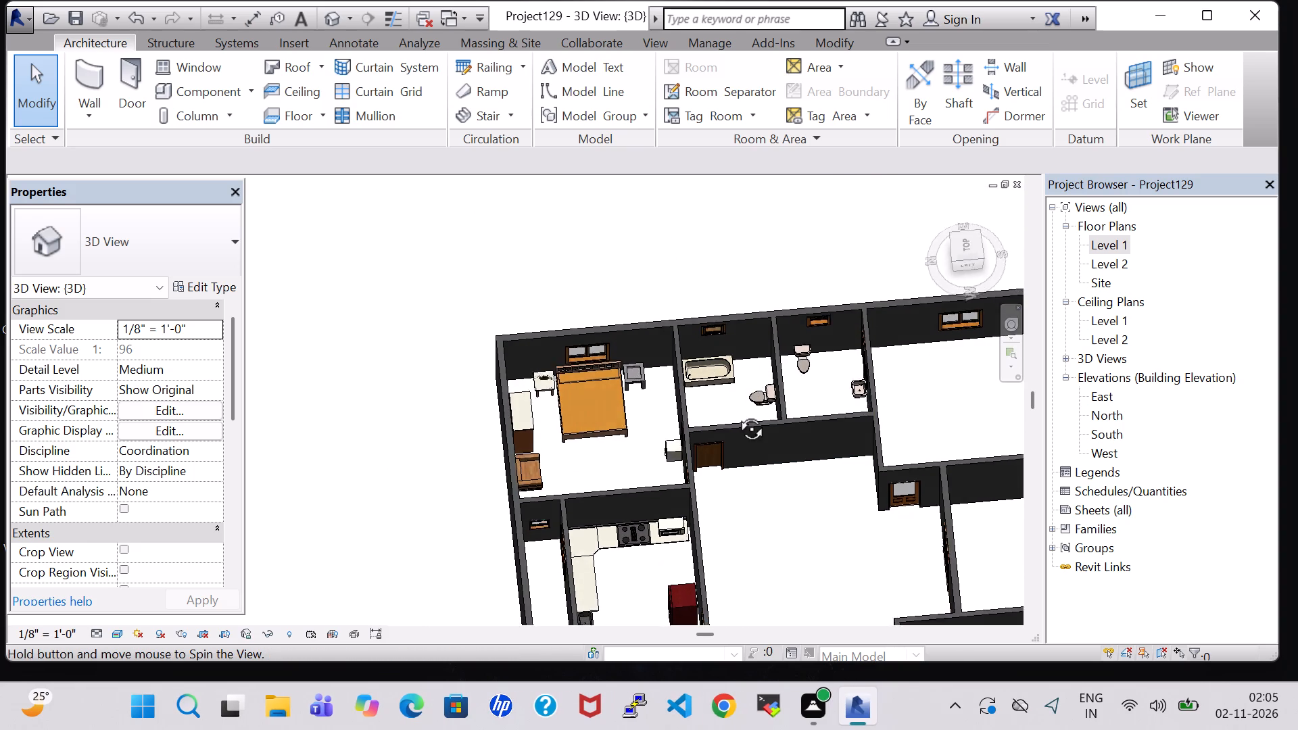
{"action": "middle_click_drag", "start_coordinate": [736, 414], "coordinate": [736, 416], "text": "shift"}
{"action": "middle_click_drag", "start_coordinate": [736, 419], "coordinate": [739, 457], "text": "shift"}
{"action": "scroll", "coordinate": [741, 372], "scroll_direction": "up", "scroll_amount": 6}
{"action": "middle_click_drag", "start_coordinate": [736, 363], "coordinate": [740, 445], "text": "shift"}
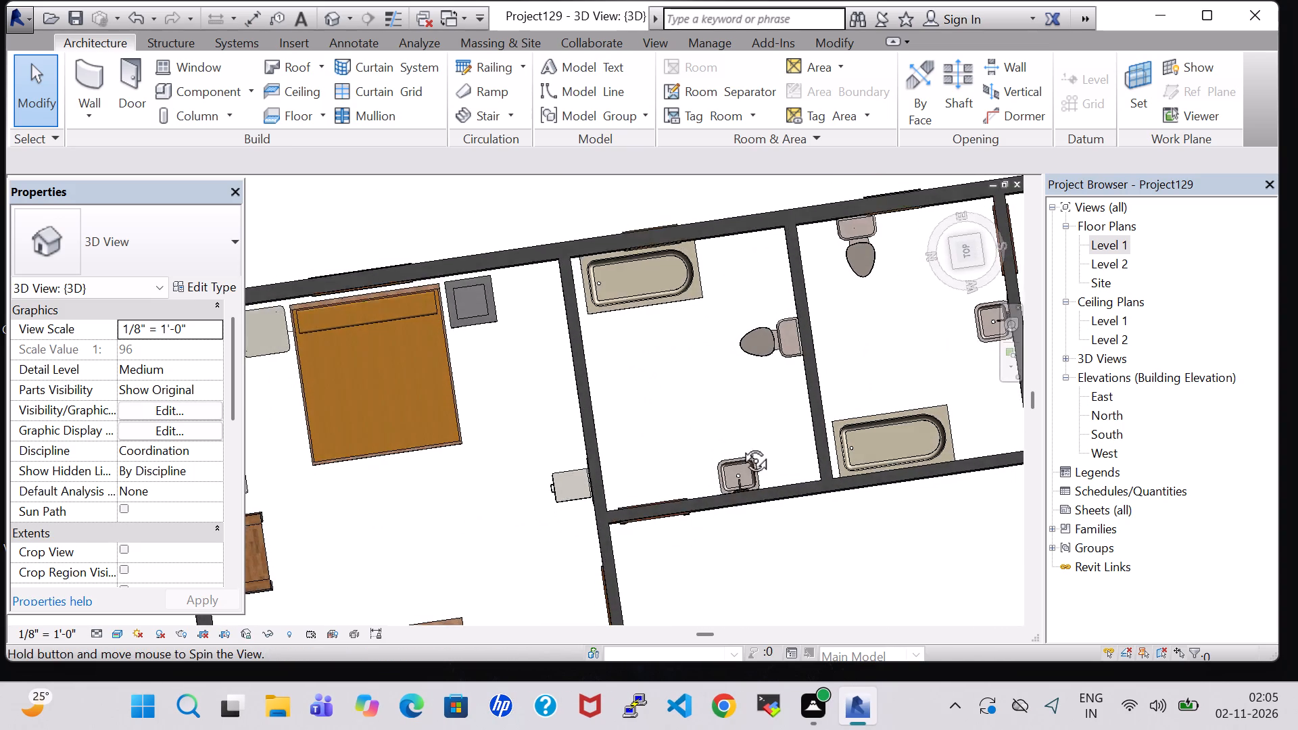
{"action": "middle_click_drag", "start_coordinate": [740, 445], "coordinate": [740, 452], "text": "shift"}
{"action": "scroll", "coordinate": [740, 452], "scroll_direction": "up", "scroll_amount": 7}
{"action": "middle_click_drag", "start_coordinate": [741, 407], "coordinate": [744, 431], "text": "shift"}
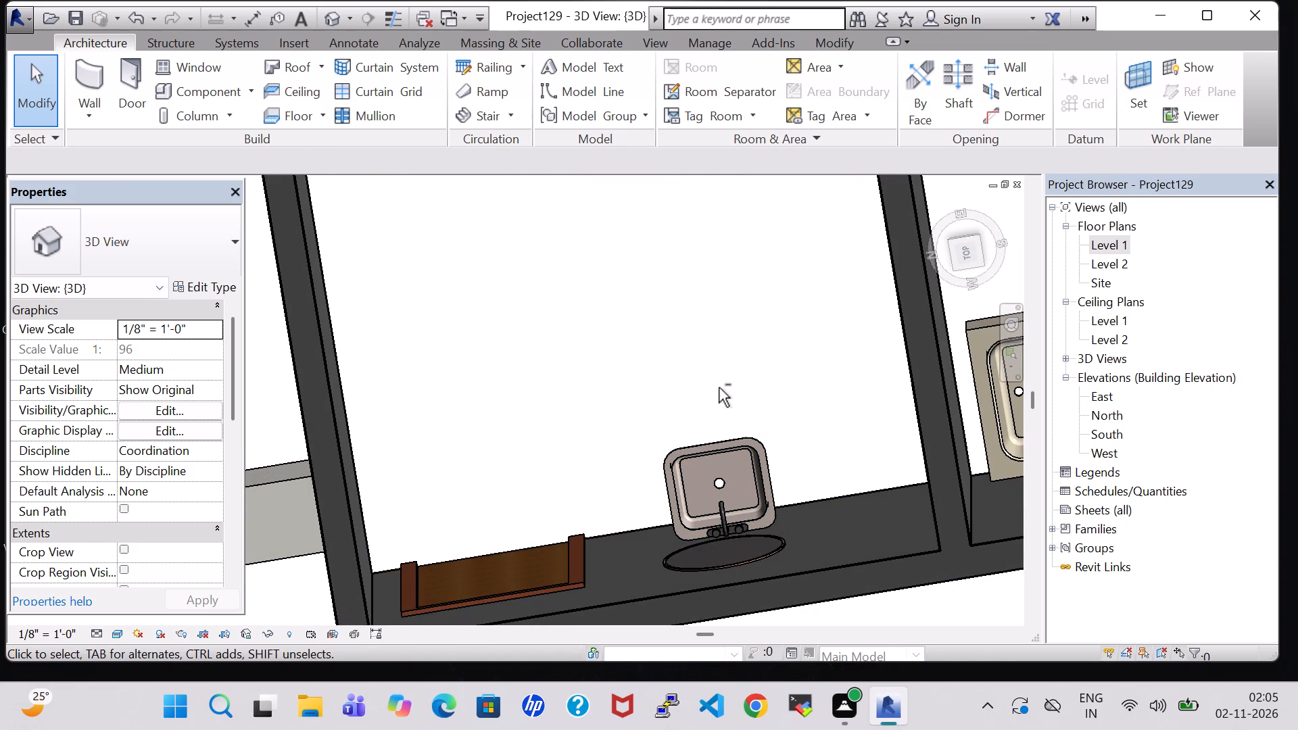
{"action": "scroll", "coordinate": [714, 353], "scroll_direction": "down", "scroll_amount": 6}
{"action": "middle_click_drag", "start_coordinate": [727, 345], "coordinate": [627, 439]}
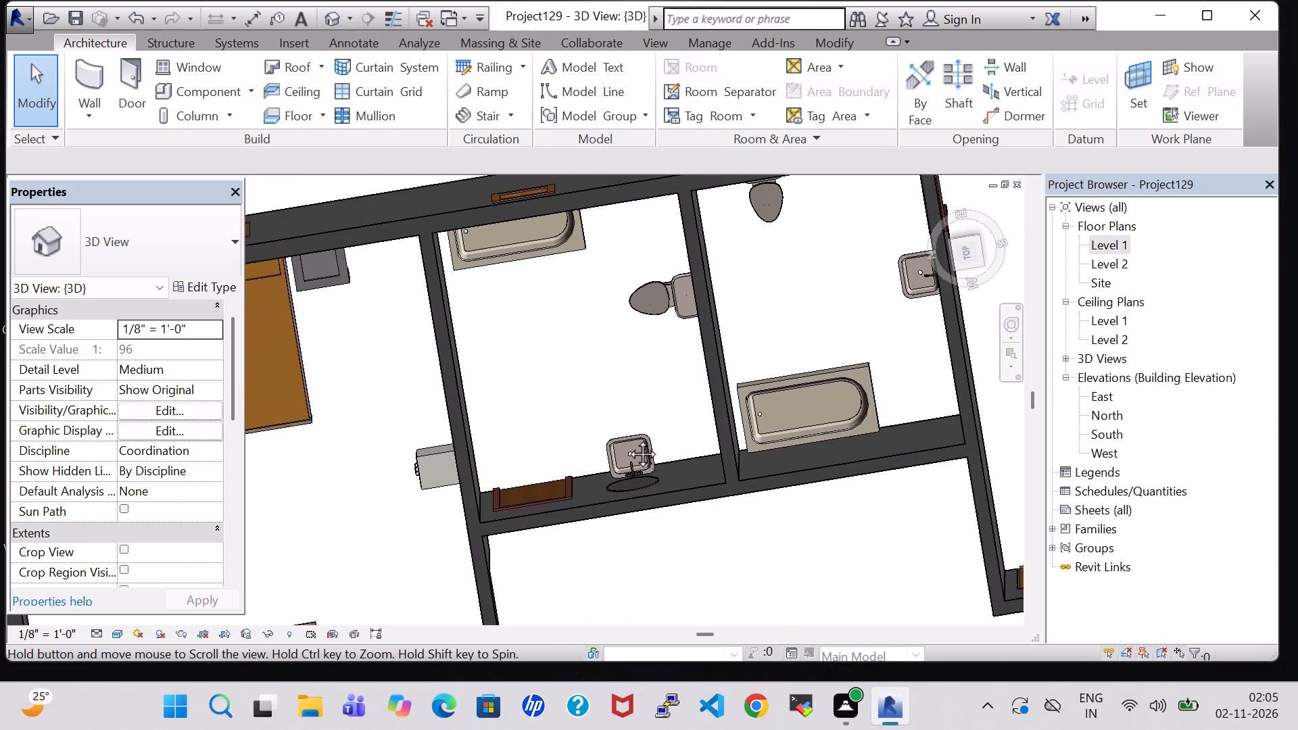
{"action": "middle_click_drag", "start_coordinate": [627, 439], "coordinate": [625, 458]}
{"action": "middle_click_drag", "start_coordinate": [808, 418], "coordinate": [815, 337]}
{"action": "middle_click_drag", "start_coordinate": [808, 337], "coordinate": [849, 329]}
{"action": "middle_click_drag", "start_coordinate": [594, 249], "coordinate": [663, 522]}
{"action": "middle_click_drag", "start_coordinate": [674, 517], "coordinate": [705, 447], "text": "shift"}
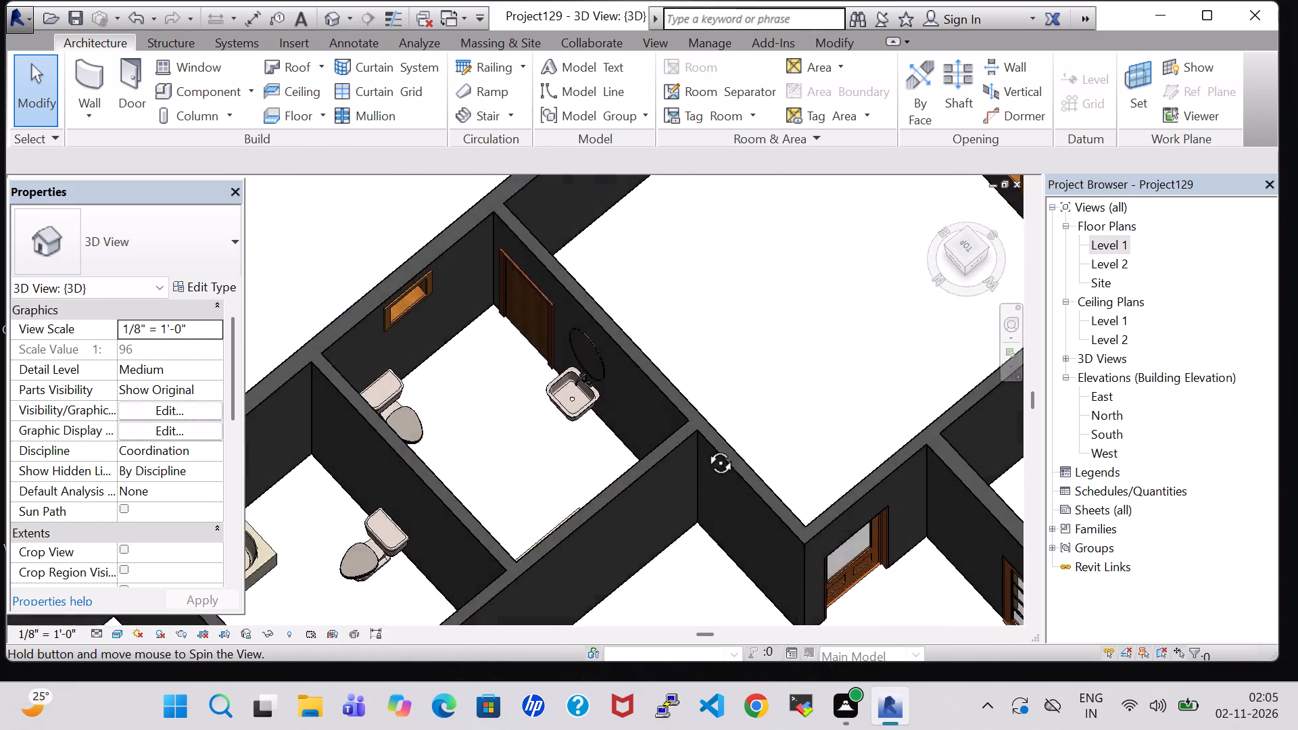
{"action": "middle_click_drag", "start_coordinate": [705, 447], "coordinate": [698, 399], "text": "shift"}
{"action": "scroll", "coordinate": [654, 404], "scroll_direction": "up", "scroll_amount": 6}
{"action": "scroll", "coordinate": [654, 404], "scroll_direction": "down", "scroll_amount": 4}
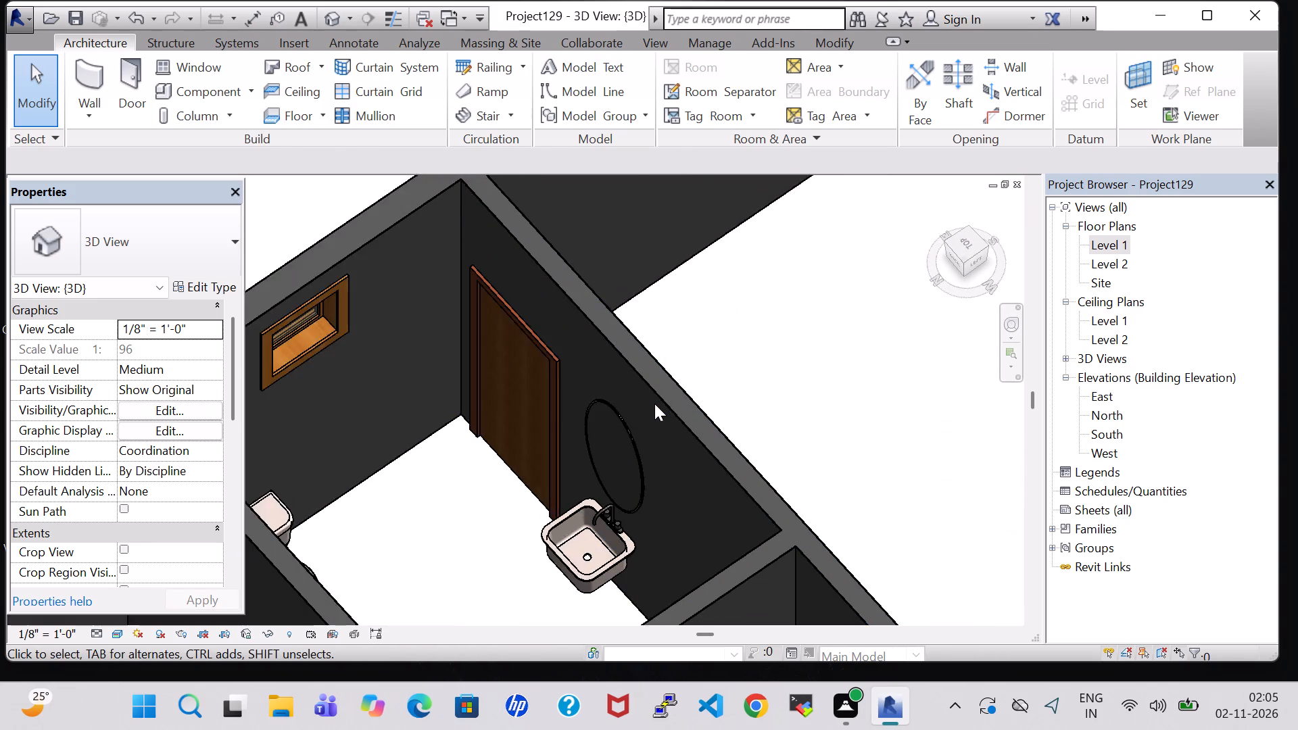
{"action": "scroll", "coordinate": [654, 404], "scroll_direction": "down", "scroll_amount": 2}
{"action": "middle_click_drag", "start_coordinate": [654, 404], "coordinate": [580, 514], "text": "shift"}
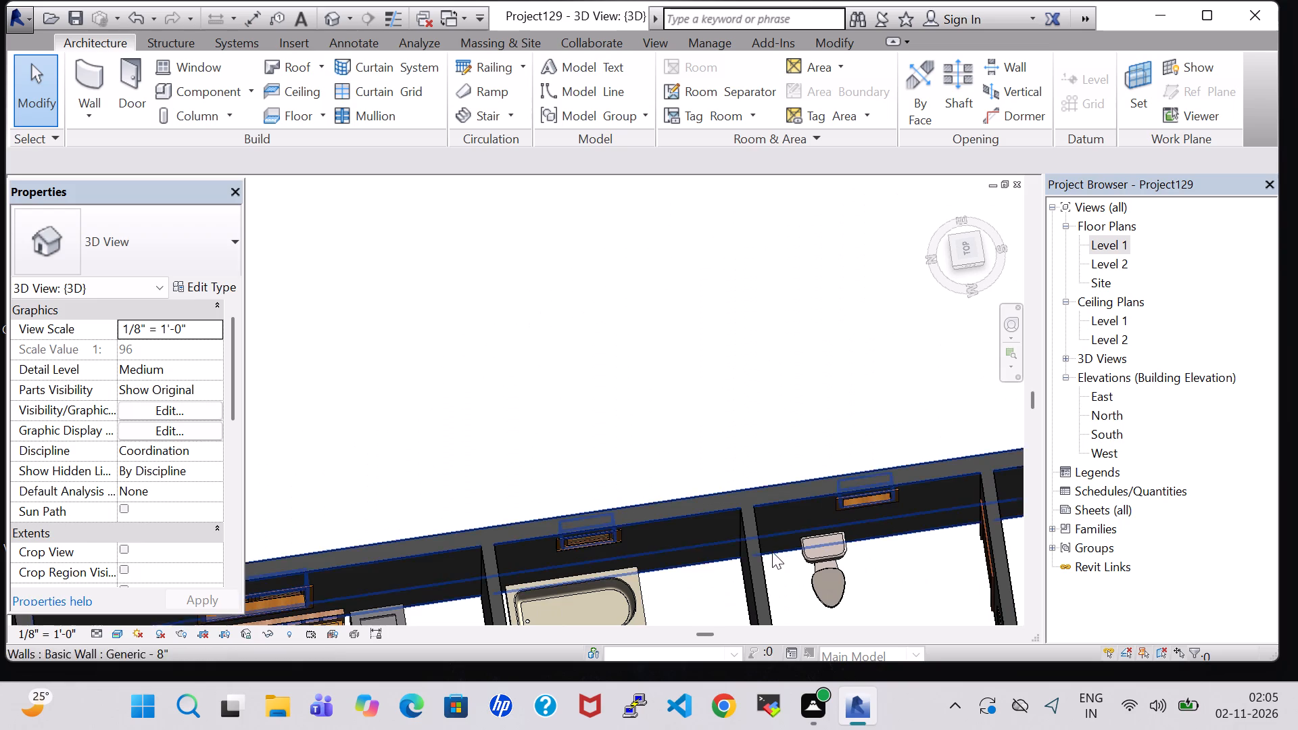
{"action": "middle_click_drag", "start_coordinate": [710, 574], "coordinate": [687, 385]}
{"action": "middle_click_drag", "start_coordinate": [687, 391], "coordinate": [689, 436]}
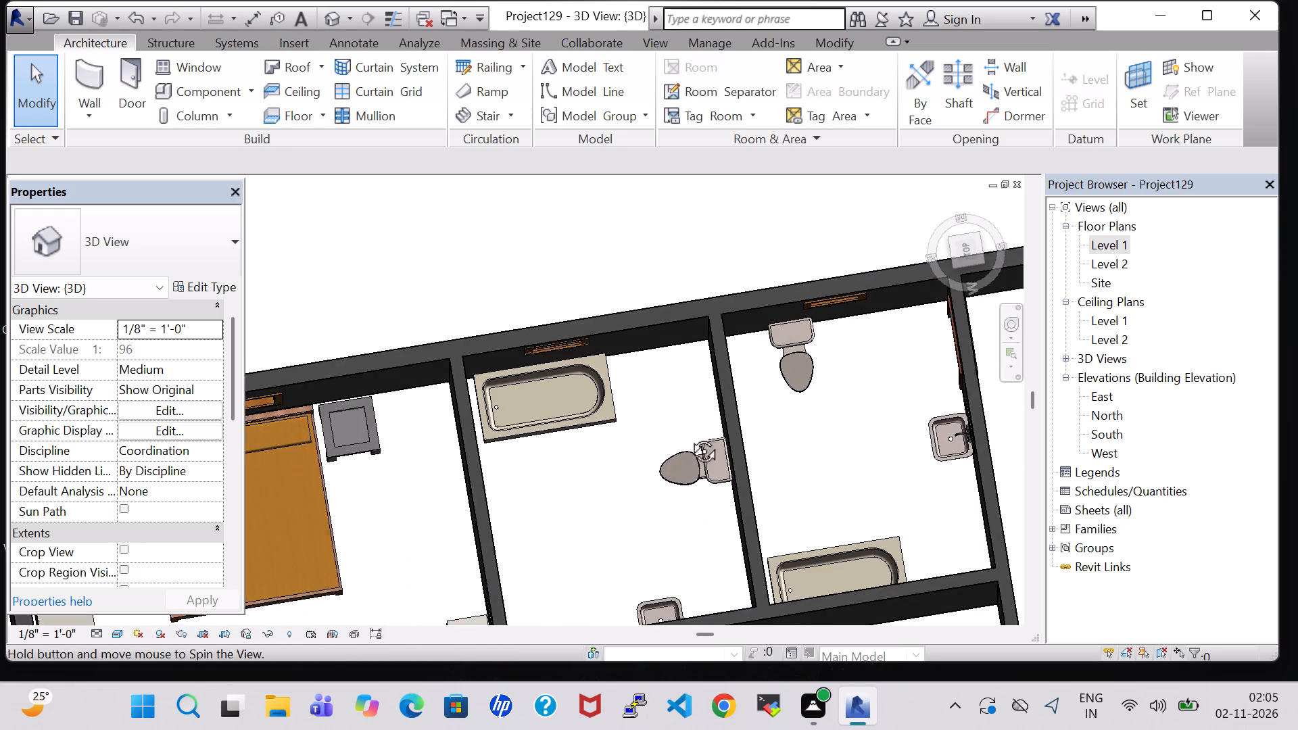
Load the Floor Drain - Round family from the Imperial library's plumbing drain fixtures.
{"action": "middle_click_drag", "start_coordinate": [689, 436], "coordinate": [689, 442]}
{"action": "scroll", "coordinate": [690, 442], "scroll_direction": "down", "scroll_amount": 3}
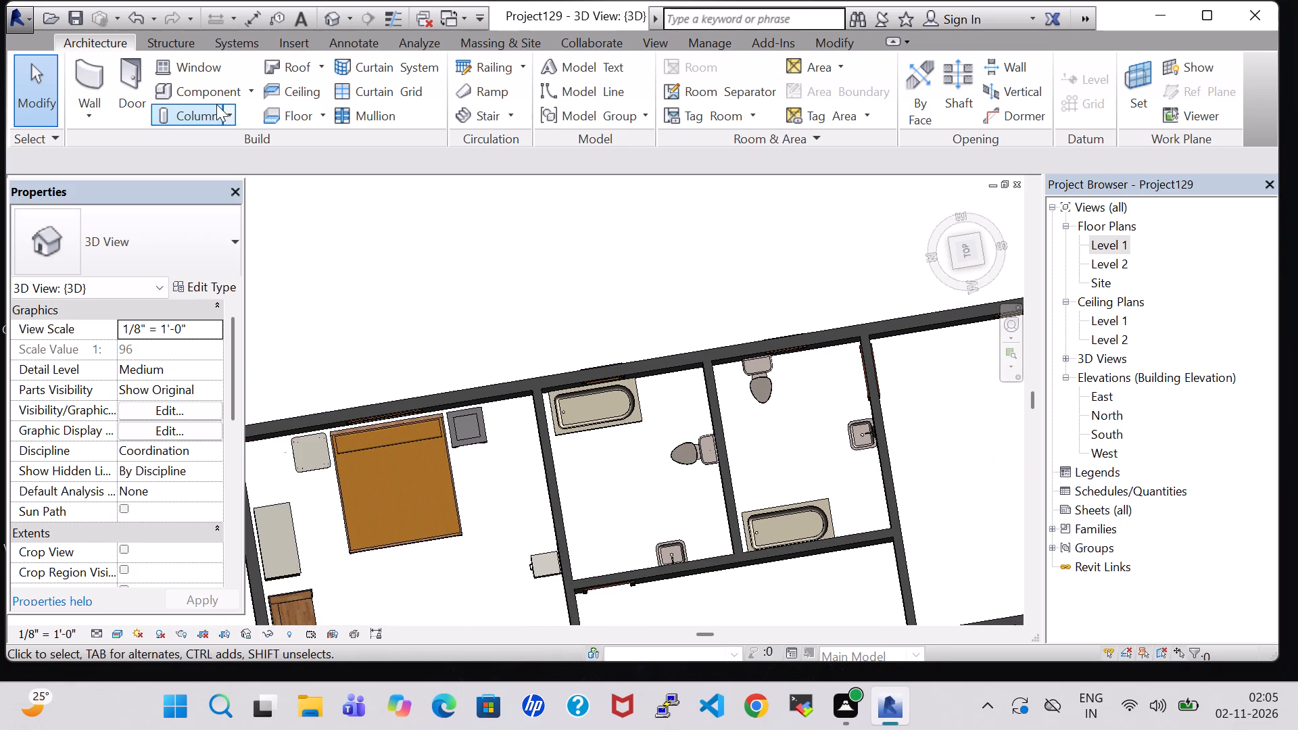
{"action": "left_click", "coordinate": [216, 90]}
{"action": "left_click", "coordinate": [824, 104]}
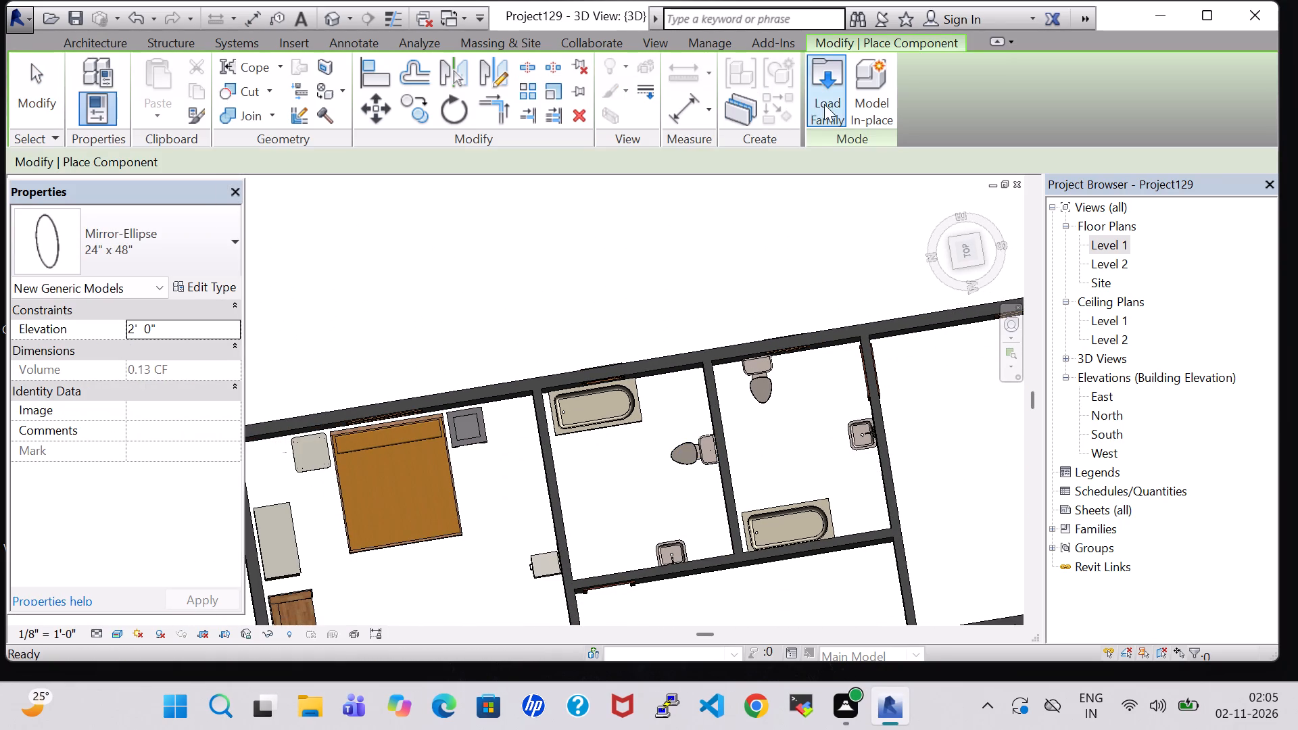
{"action": "left_click", "coordinate": [681, 358]}
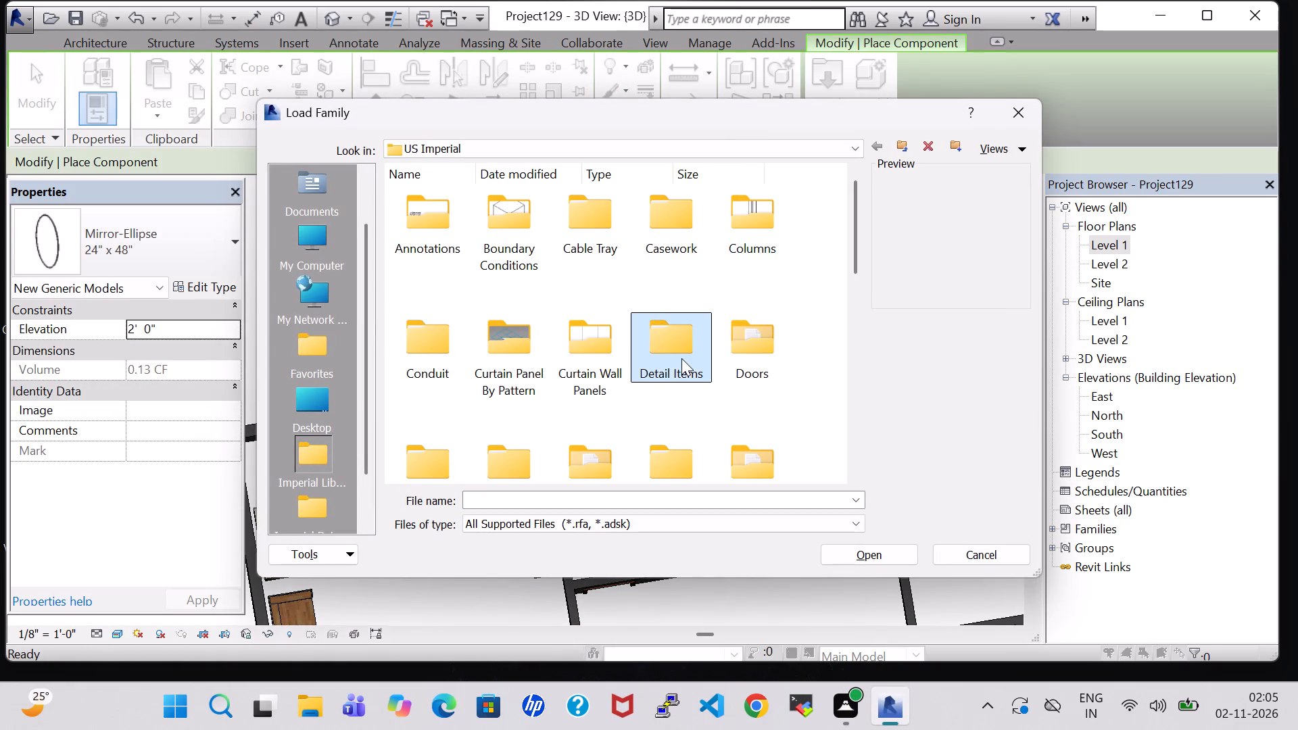
{"action": "key", "text": "p"}
{"action": "double_click", "coordinate": [576, 226]}
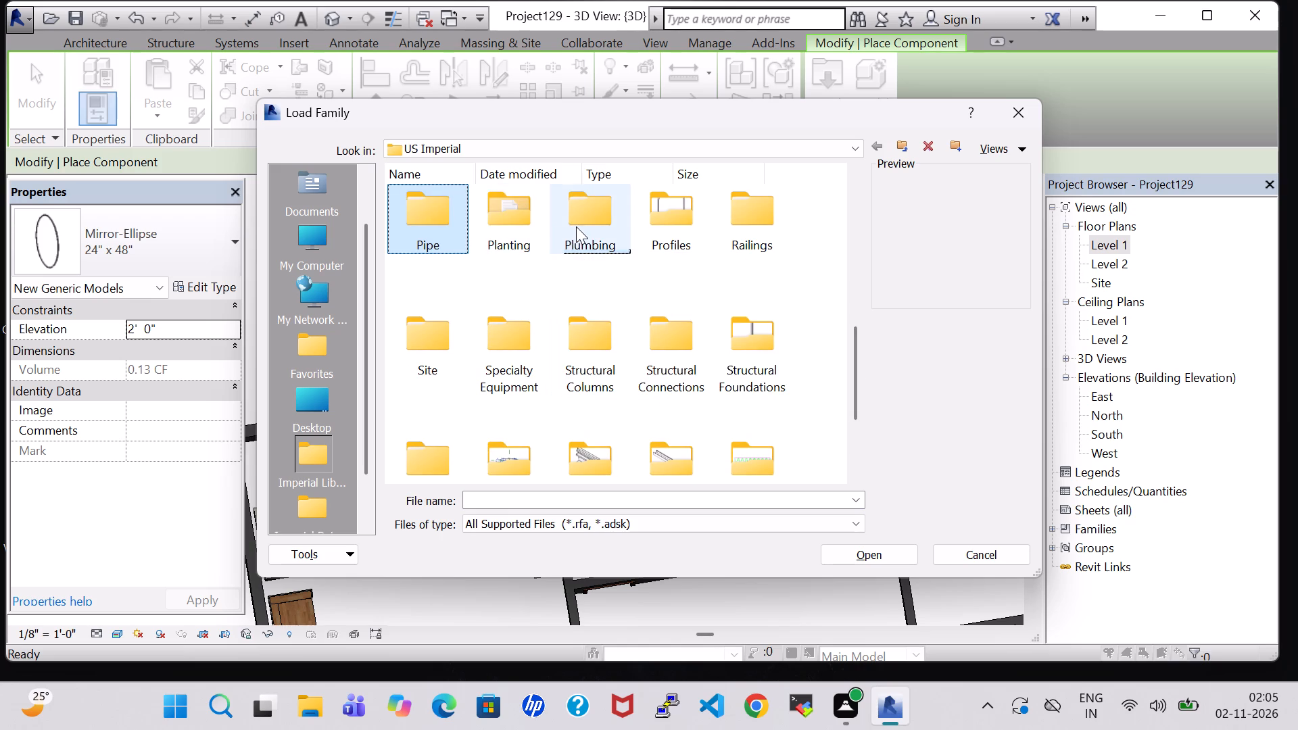
{"action": "double_click", "coordinate": [511, 217]}
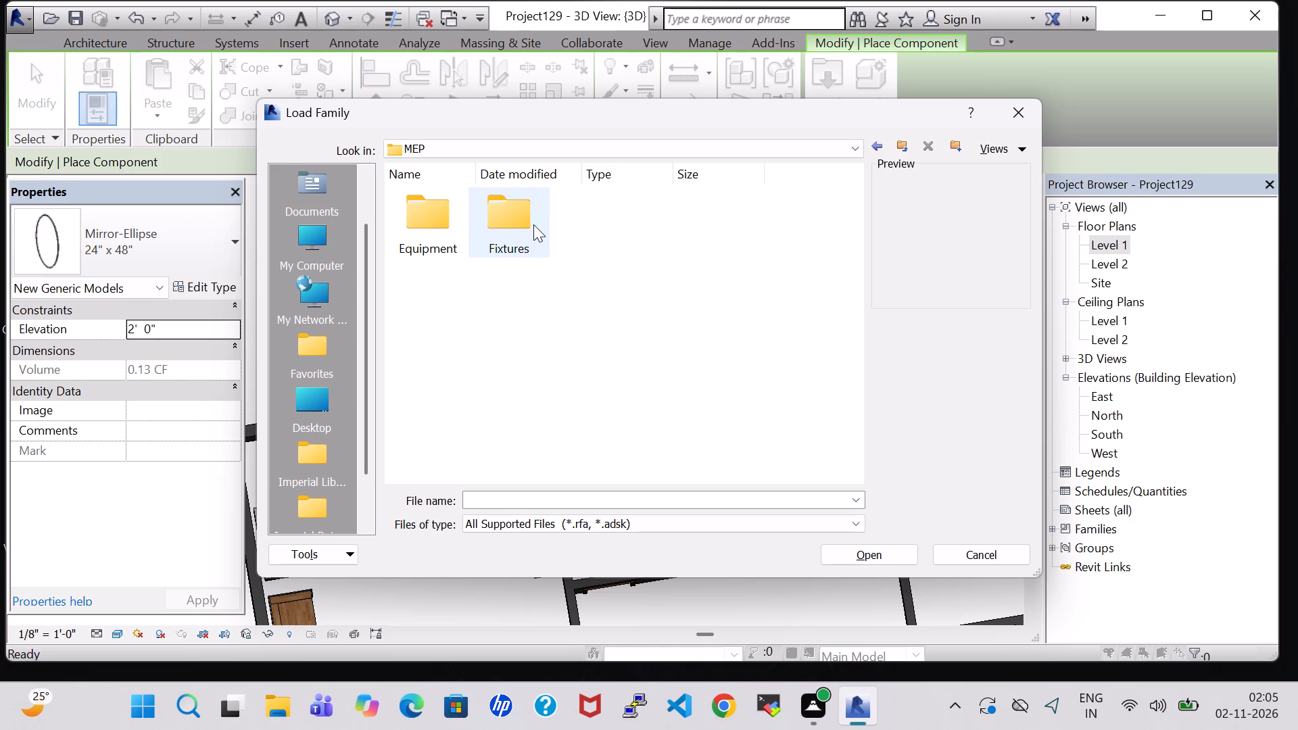
{"action": "double_click", "coordinate": [508, 224]}
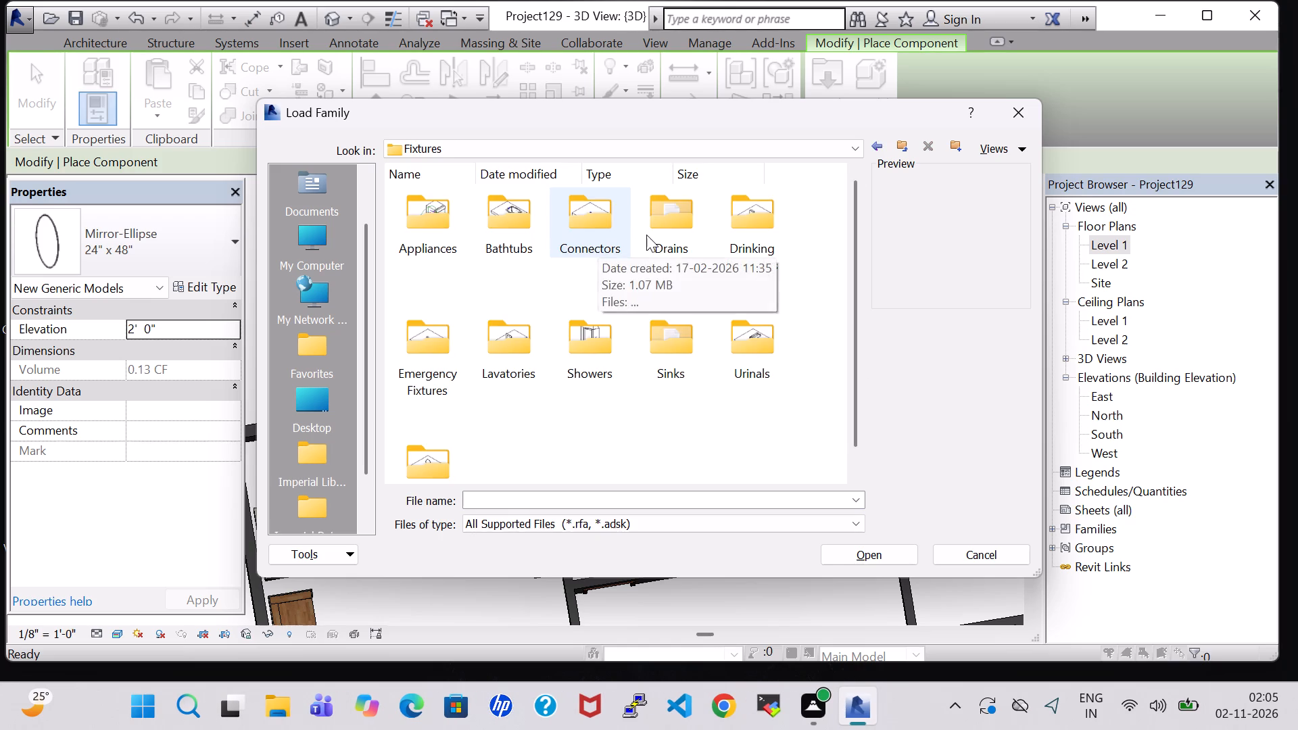
{"action": "double_click", "coordinate": [646, 235]}
{"action": "left_click", "coordinate": [524, 238]}
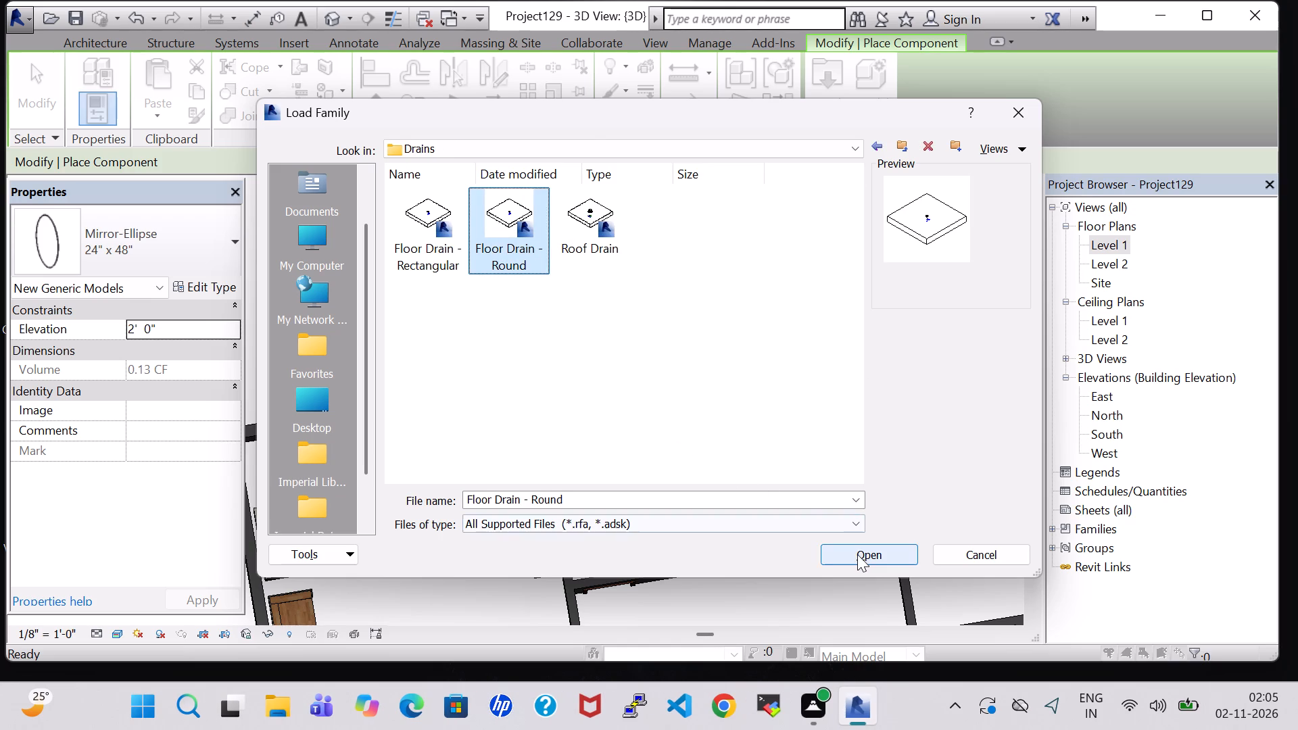
{"action": "left_click", "coordinate": [857, 554]}
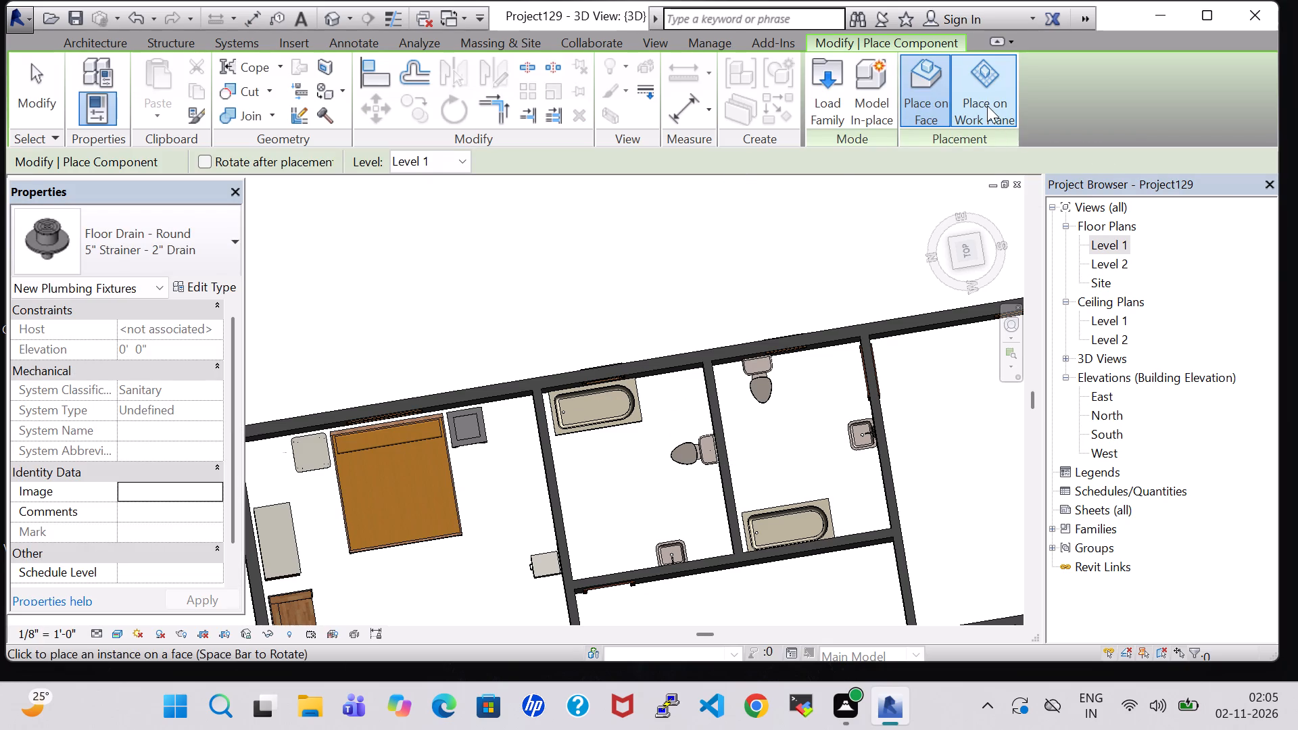
Place 5" strainer round floor drains on the Level 1 work plane: upper bathroom about 9" off the north wall, lower bathroom's corner beside the toilet.
{"action": "left_click", "coordinate": [987, 105]}
{"action": "scroll", "coordinate": [659, 460], "scroll_direction": "up", "scroll_amount": 5}
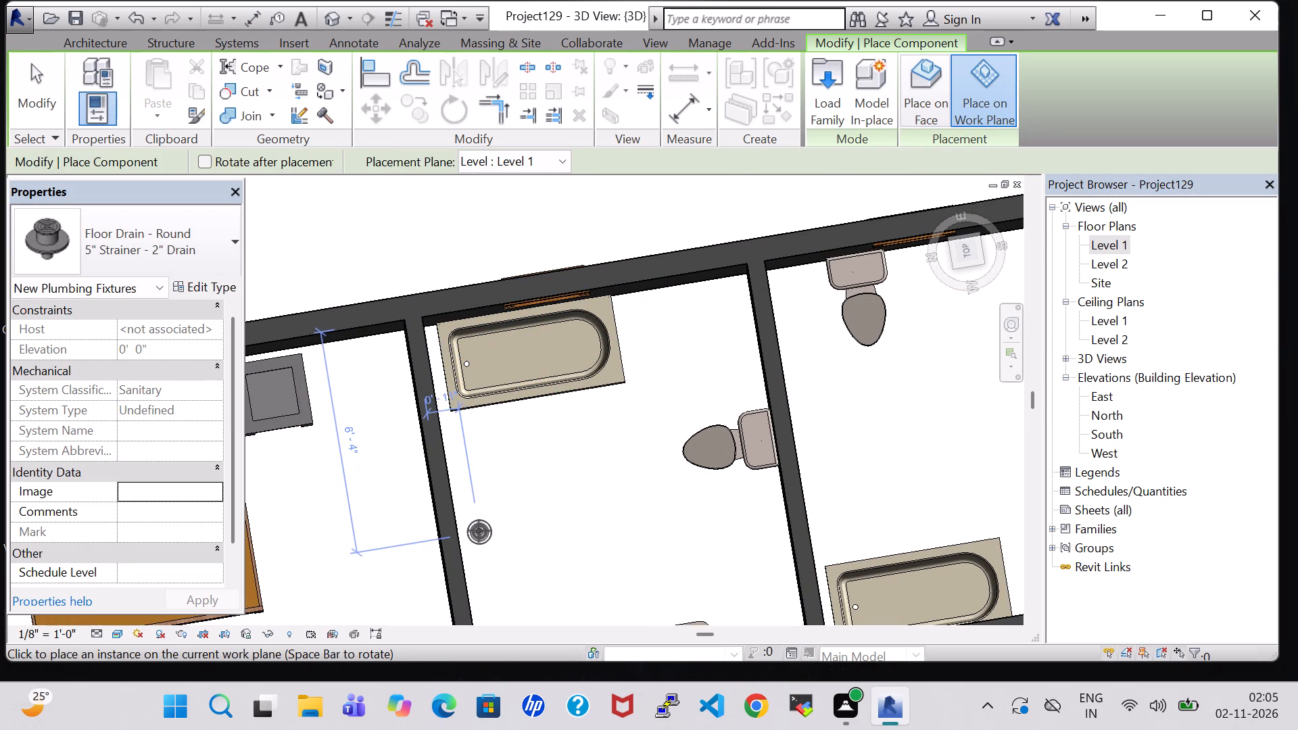
{"action": "left_click", "coordinate": [471, 516]}
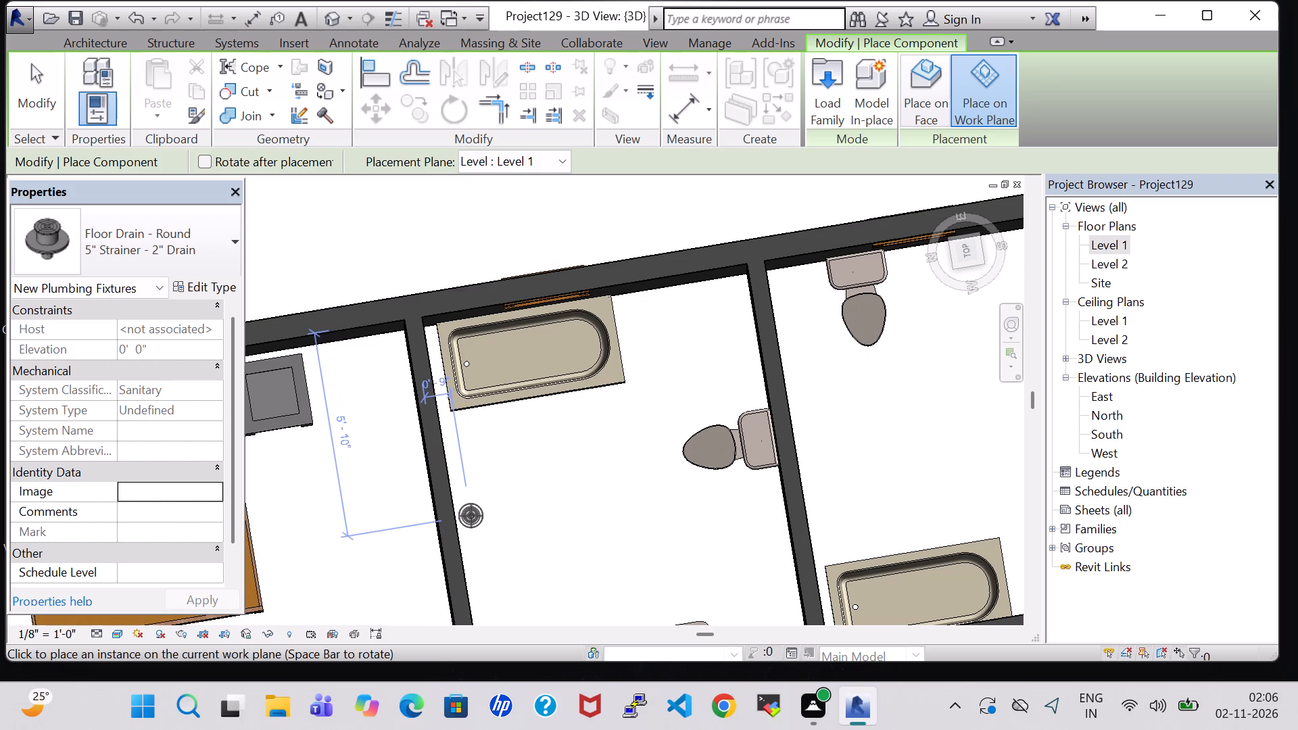
{"action": "scroll", "coordinate": [877, 441], "scroll_direction": "down", "scroll_amount": 2}
{"action": "middle_click_drag", "start_coordinate": [876, 441], "coordinate": [721, 479]}
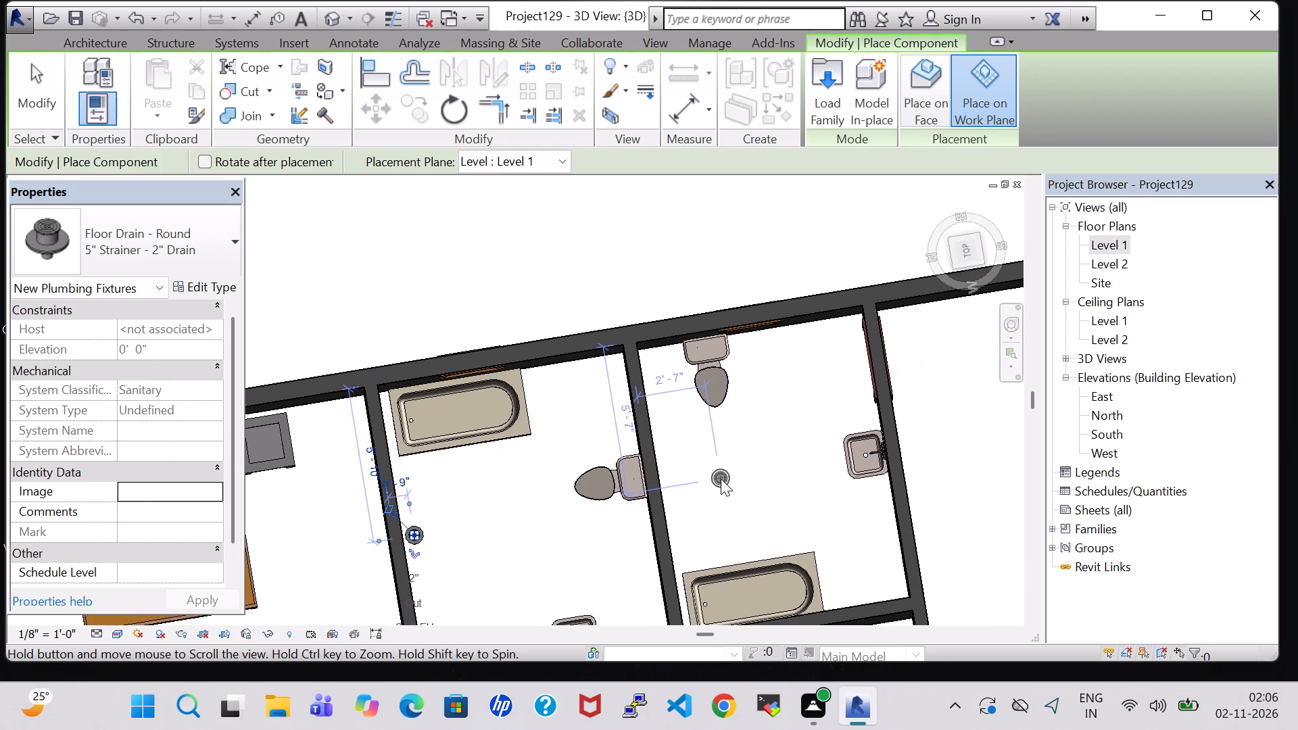
{"action": "left_click", "coordinate": [830, 345]}
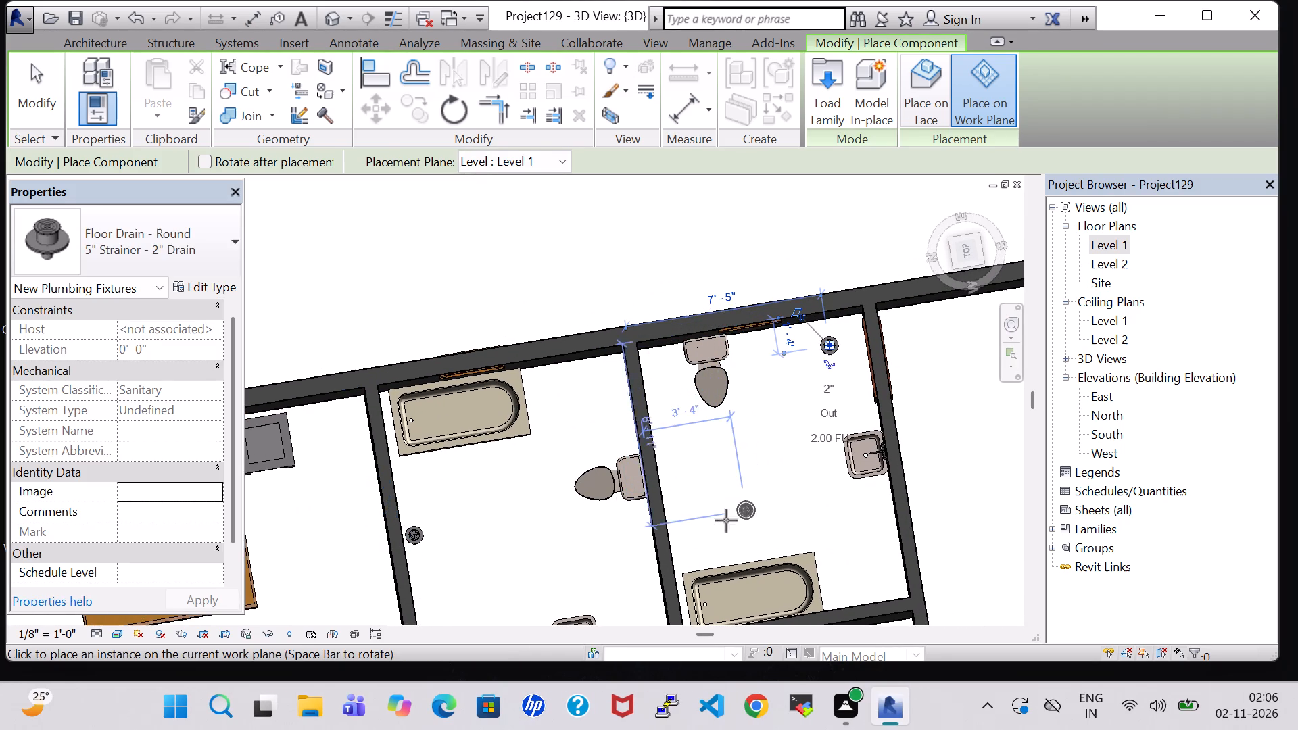
{"action": "scroll", "coordinate": [647, 525], "scroll_direction": "down", "scroll_amount": 2}
{"action": "key", "text": "Escape"}
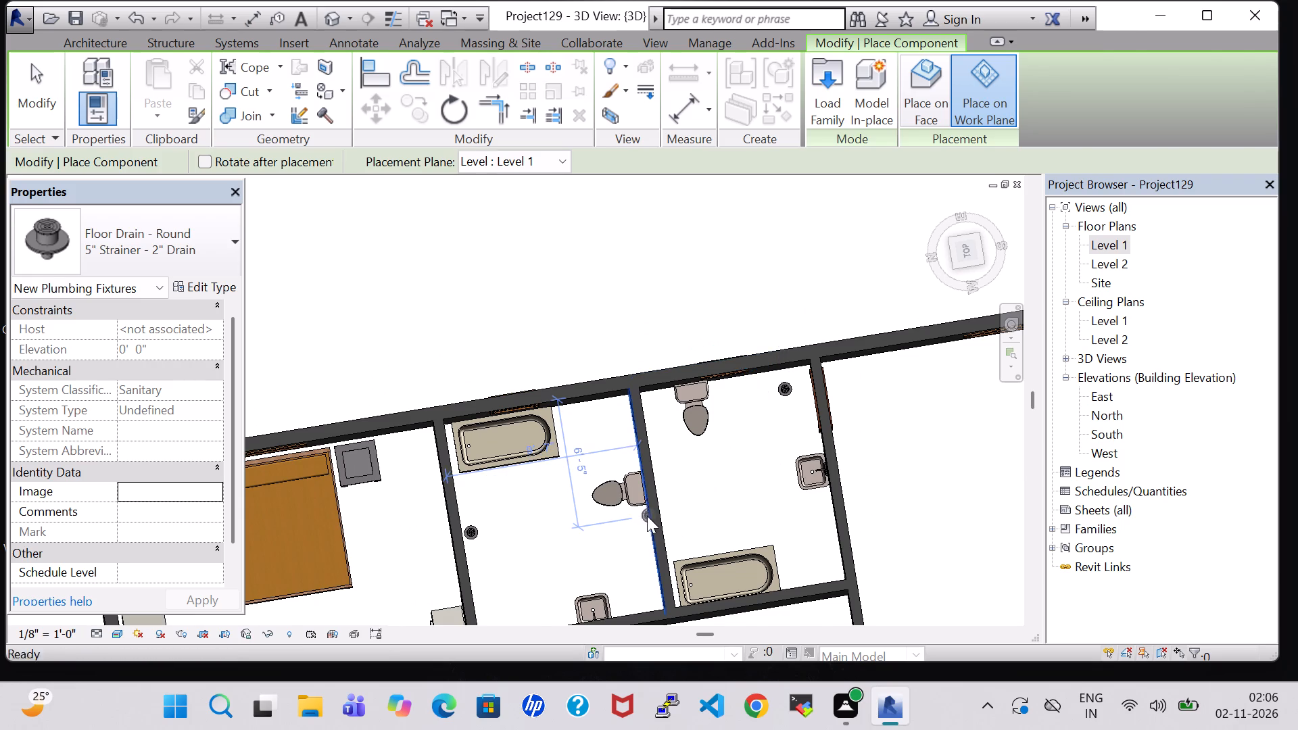
{"action": "key", "text": "Escape"}
Place tagged rooms in the upper and lower bathrooms of the Level 1 floor plan.
{"action": "scroll", "coordinate": [647, 516], "scroll_direction": "down", "scroll_amount": 5}
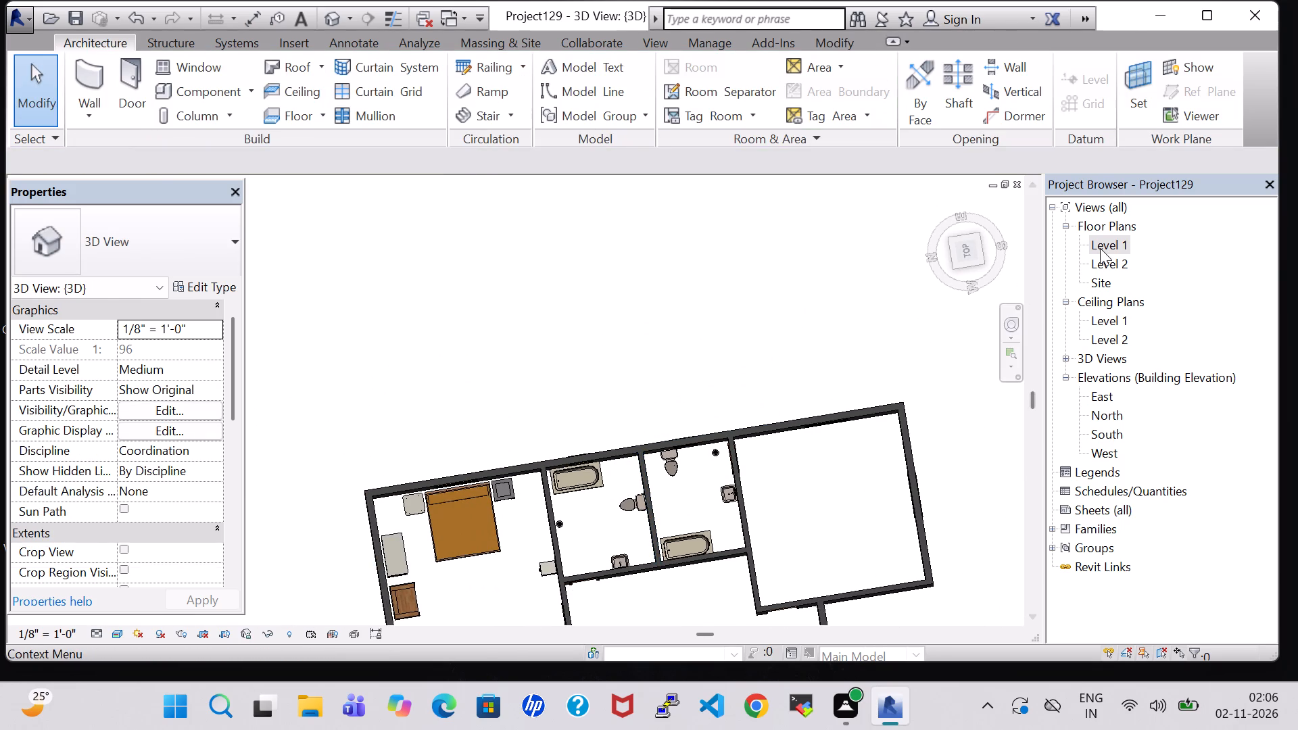
{"action": "double_click", "coordinate": [1101, 245]}
{"action": "scroll", "coordinate": [870, 337], "scroll_direction": "down", "scroll_amount": 8}
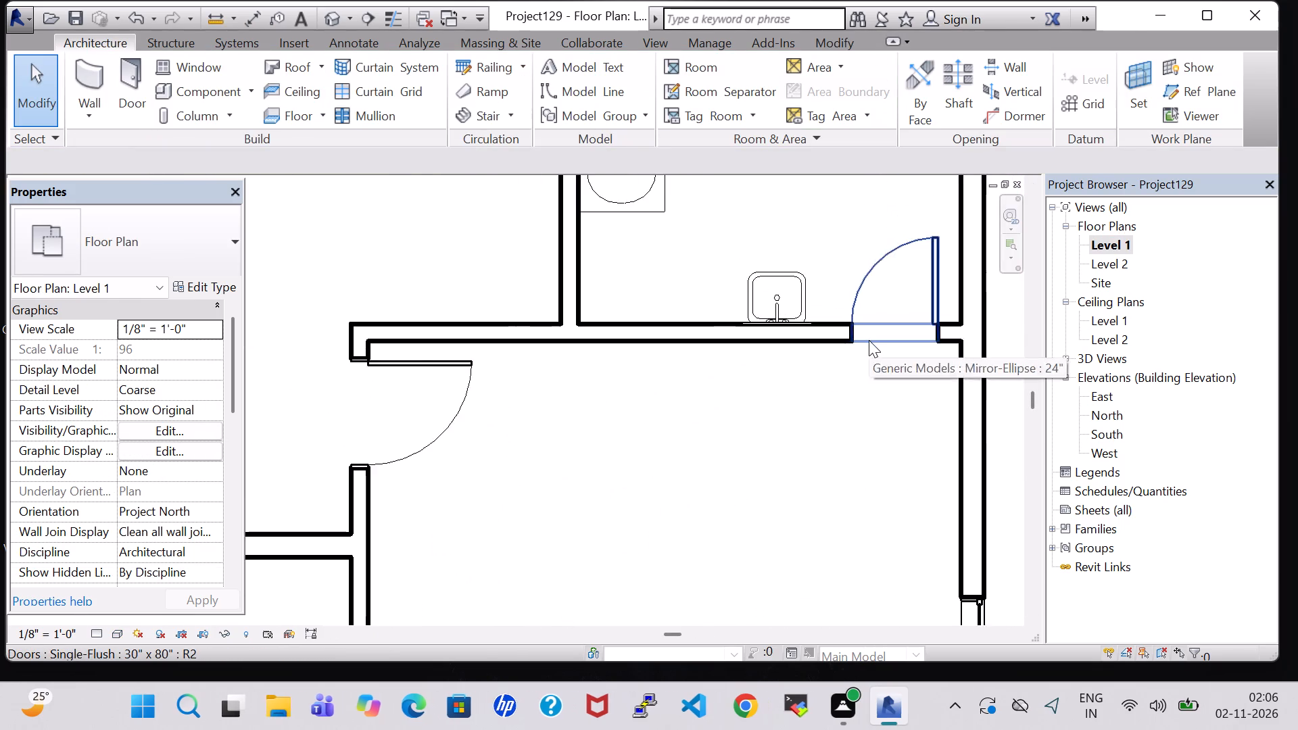
{"action": "scroll", "coordinate": [869, 340], "scroll_direction": "down", "scroll_amount": 8}
{"action": "middle_click_drag", "start_coordinate": [845, 299], "coordinate": [838, 412]}
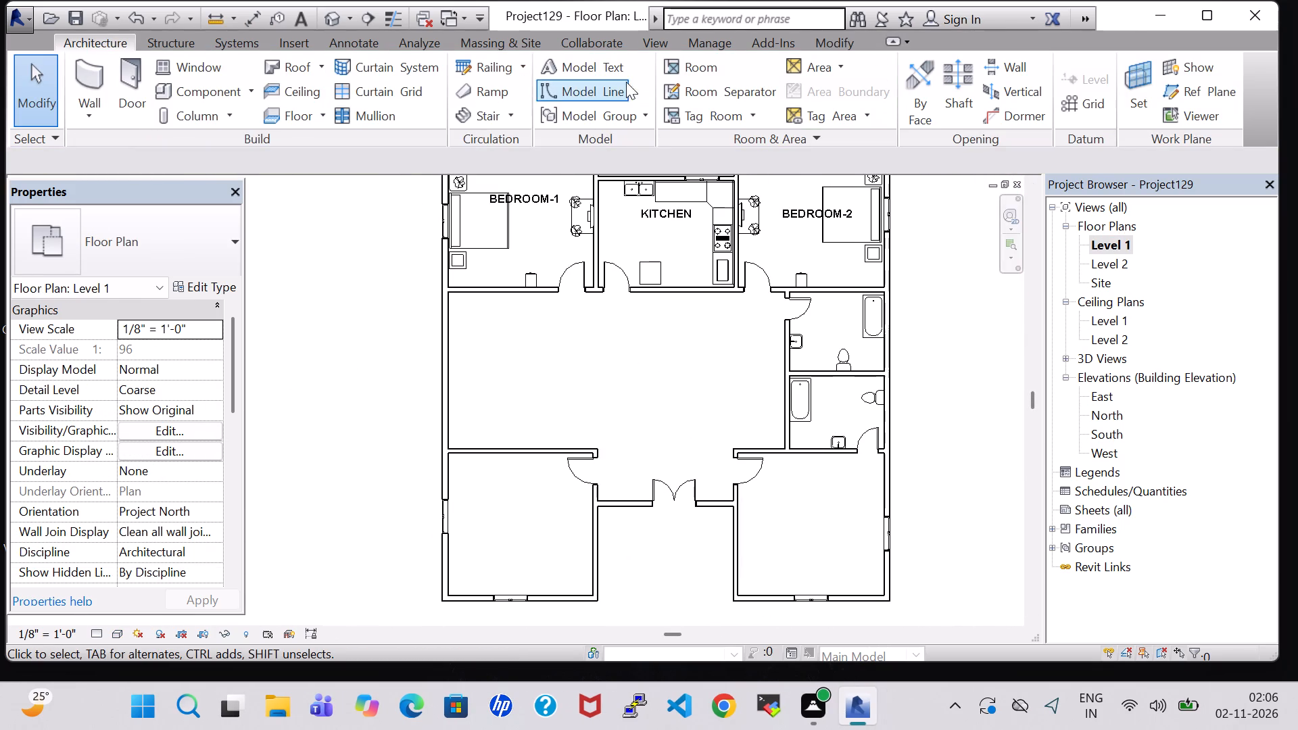
{"action": "left_click", "coordinate": [683, 59]}
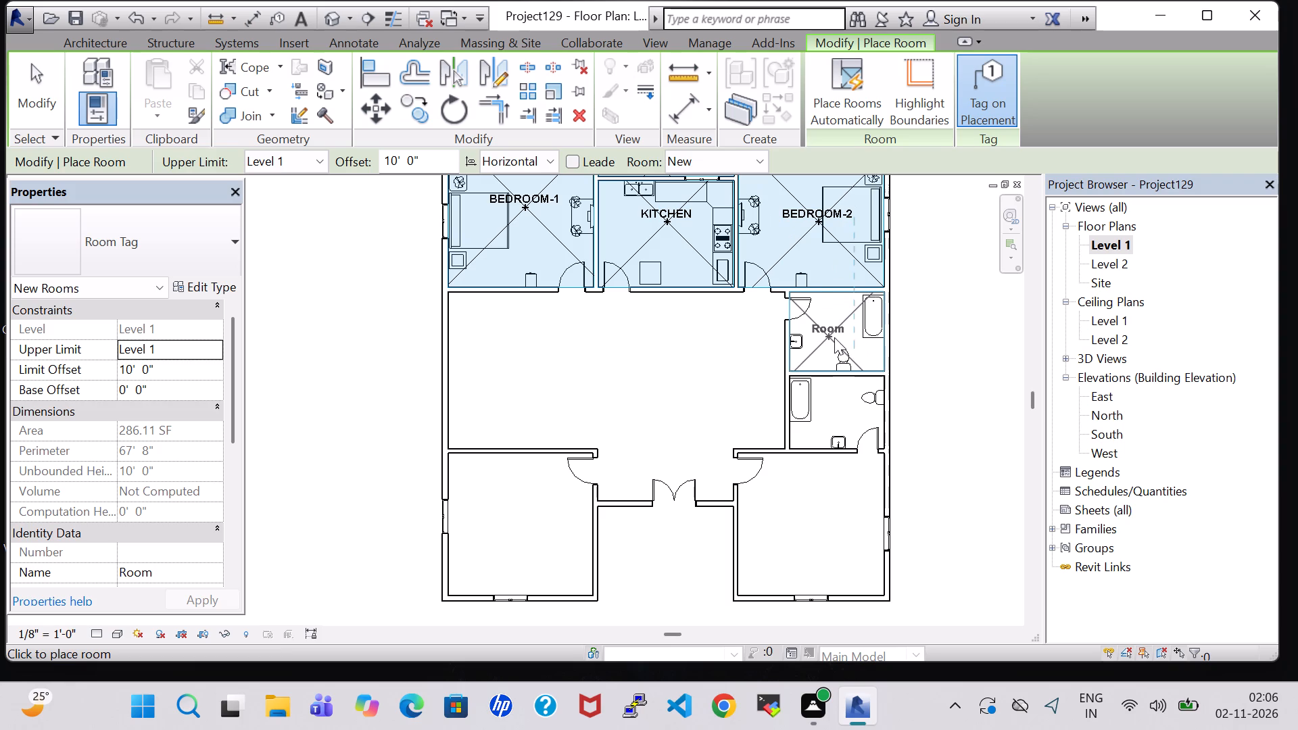
{"action": "left_click", "coordinate": [834, 338]}
{"action": "left_click", "coordinate": [838, 418]}
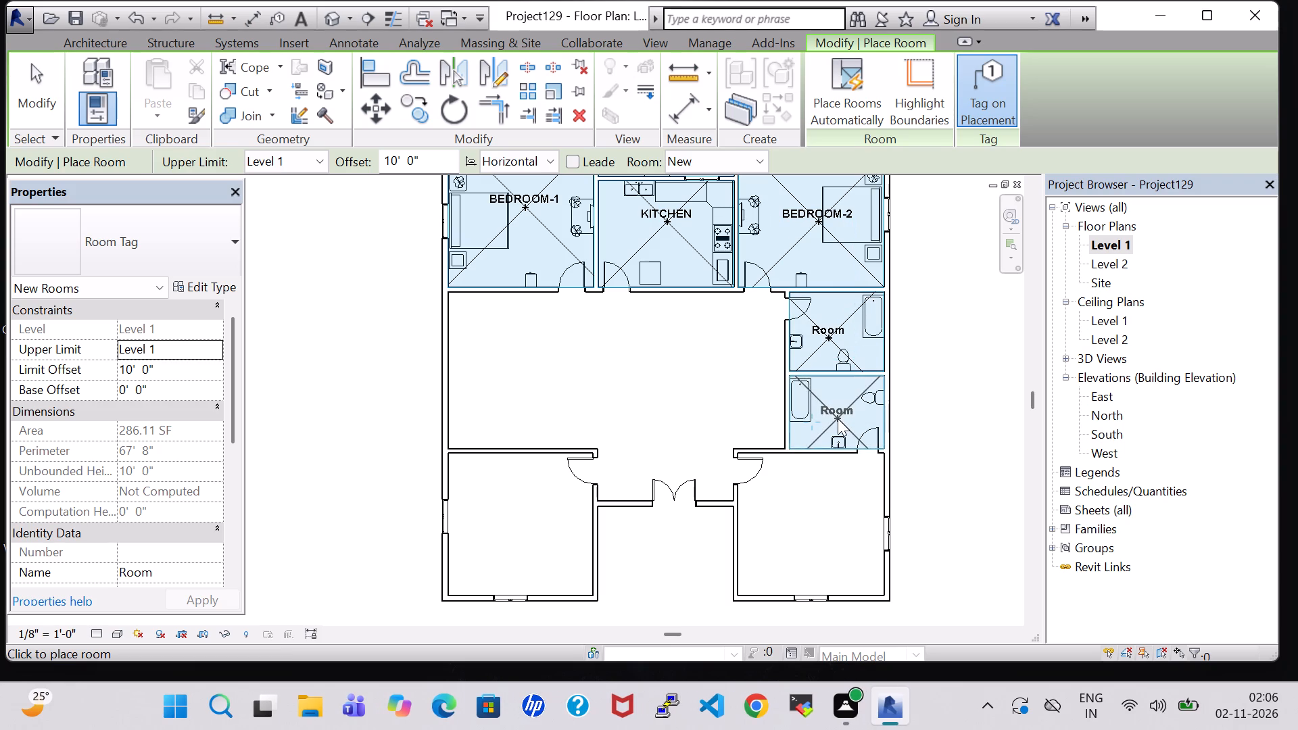
{"action": "key", "text": "Escape"}
{"action": "key", "text": "Escape"}
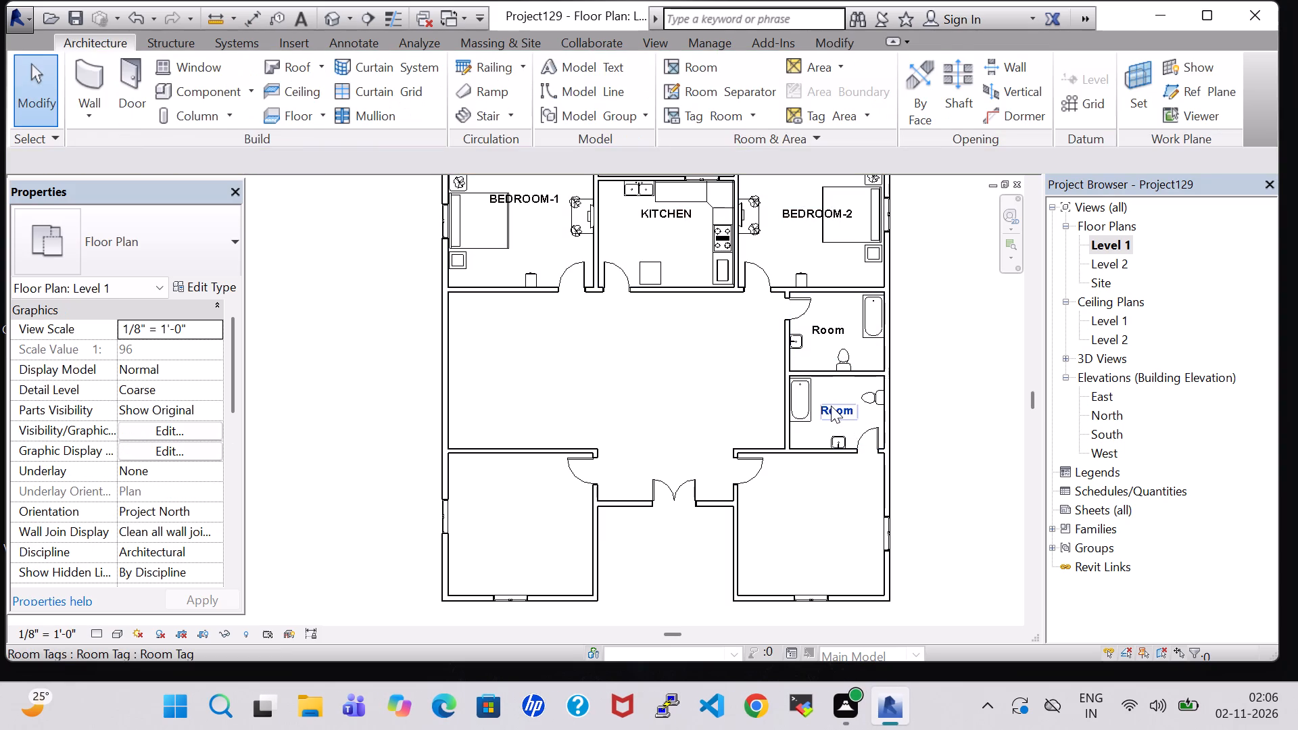
Rename the lower bathroom's room tag to A.BATH.
{"action": "double_click", "coordinate": [831, 406]}
{"action": "key", "text": "BackSpace"}
{"action": "type", "text": "A."}
{"action": "type", "text": "BATH"}
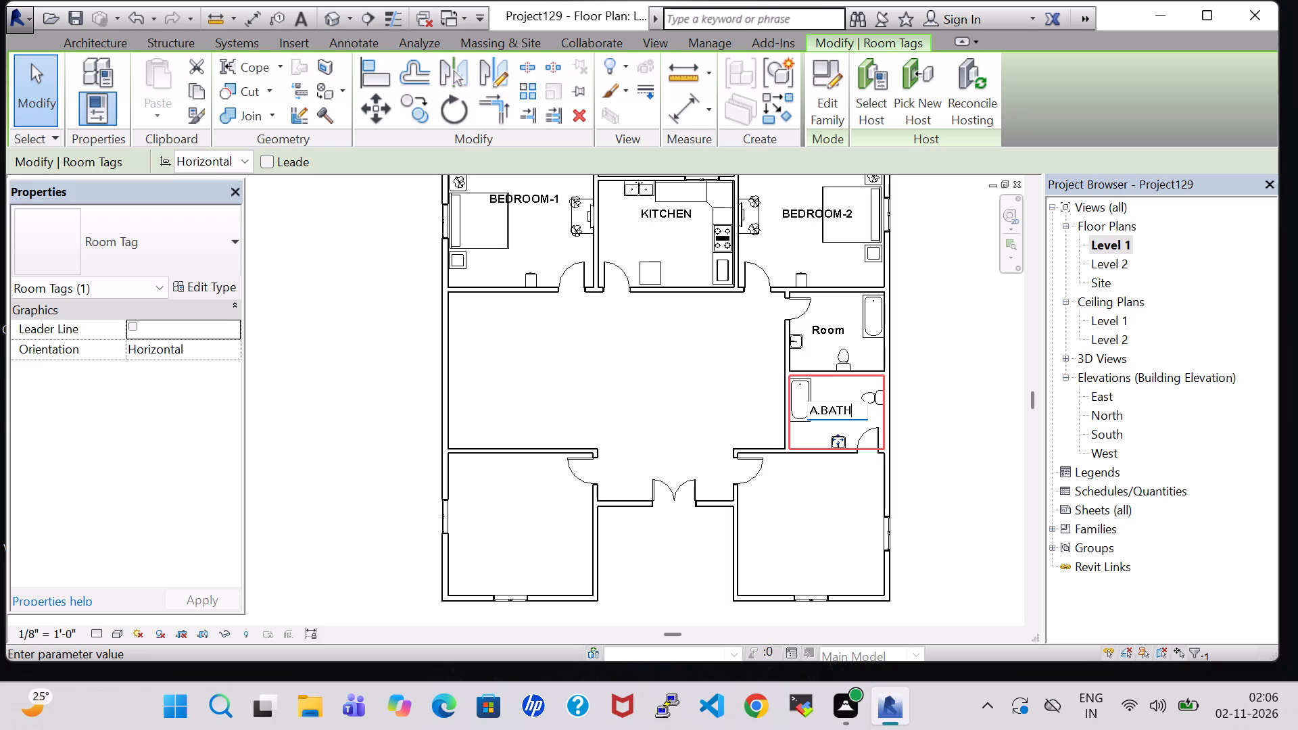
{"action": "key", "text": "Return"}
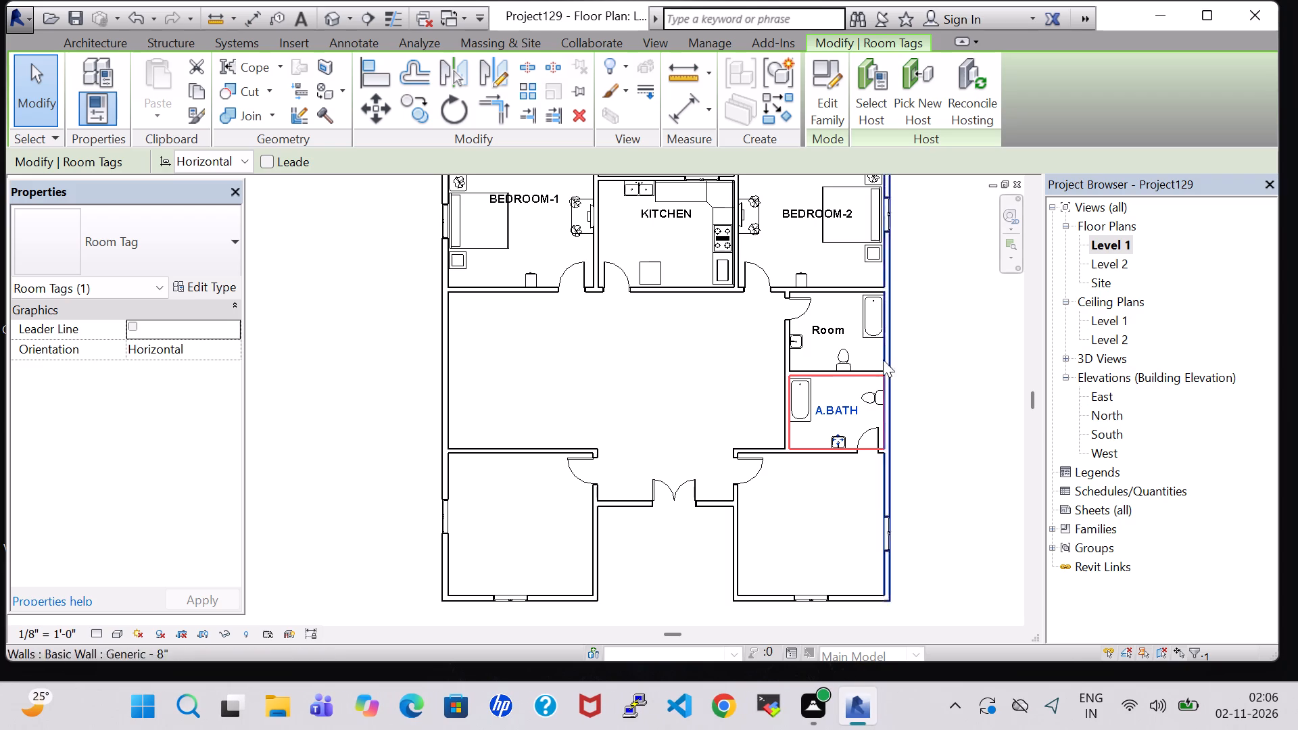
Rename the upper bathroom's room tag to C.BATH.
{"action": "left_click", "coordinate": [834, 331]}
{"action": "left_click", "coordinate": [834, 331]}
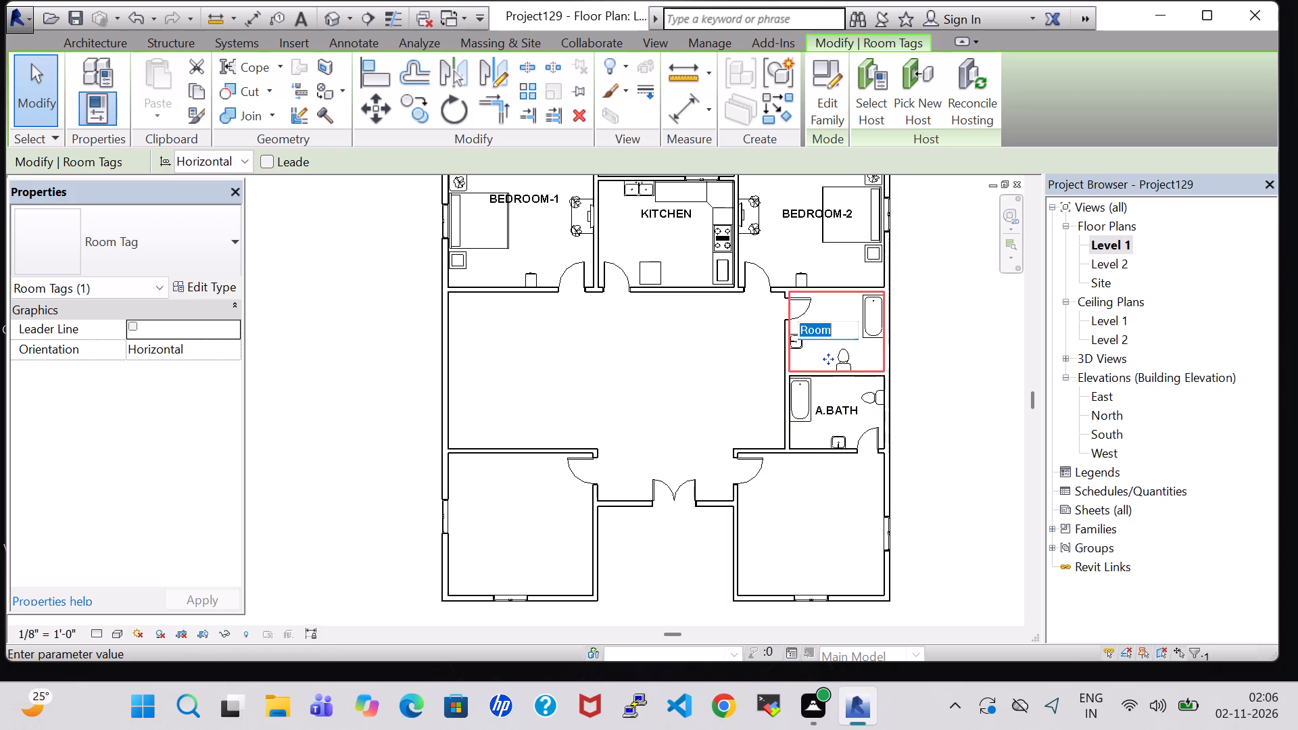
{"action": "key", "text": "BackSpace"}
{"action": "type", "text": "C.BATH"}
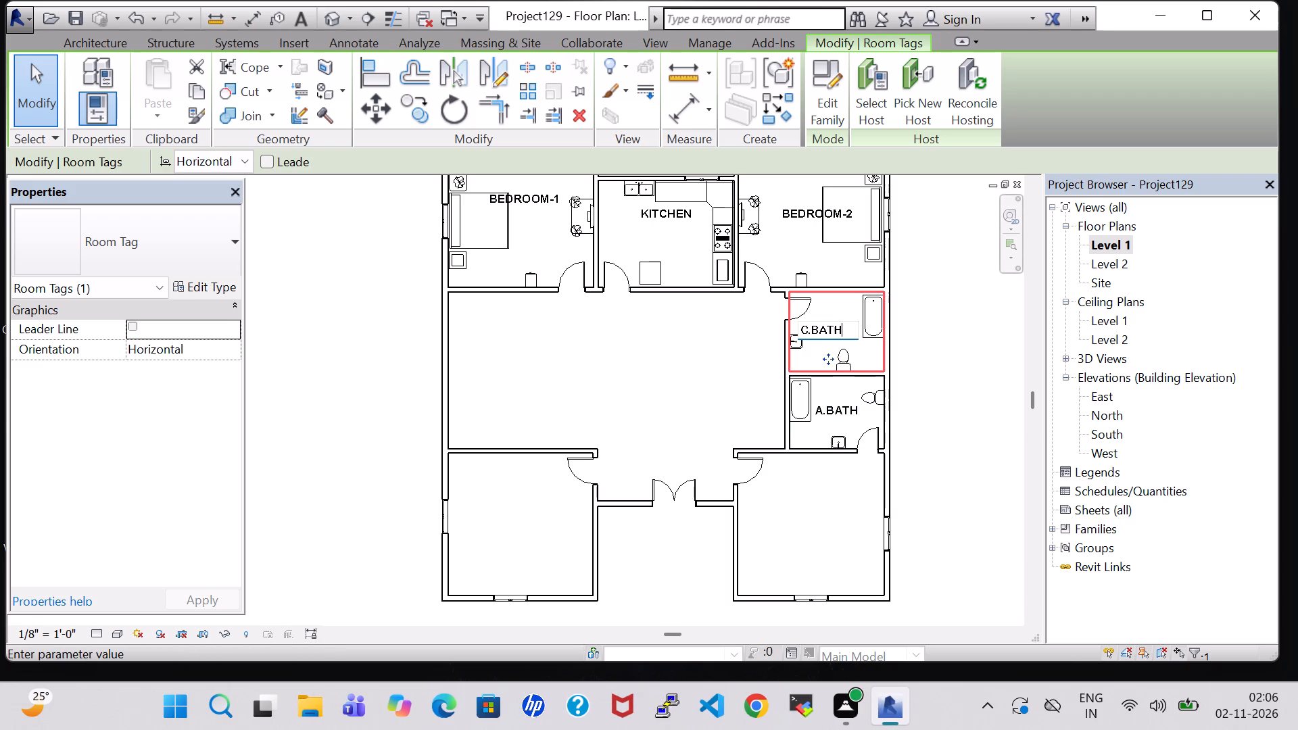
{"action": "key", "text": "Return"}
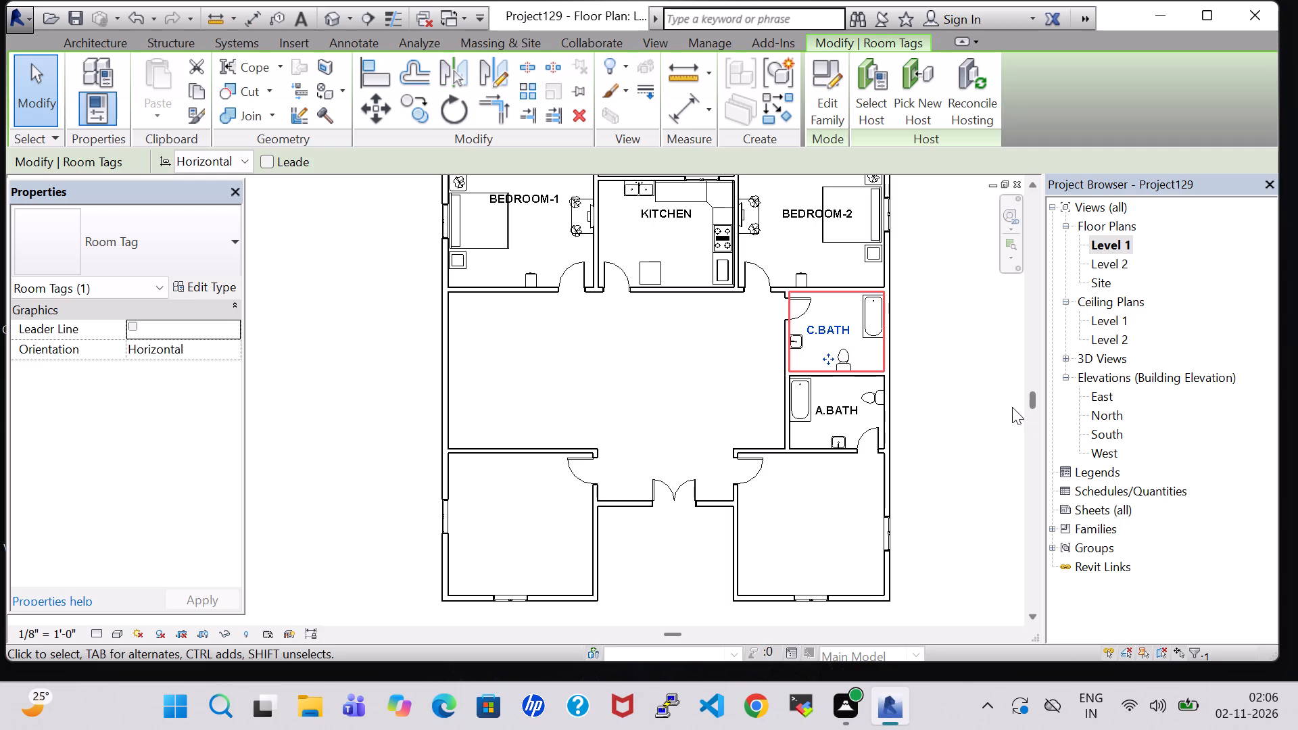
{"action": "left_click", "coordinate": [969, 388]}
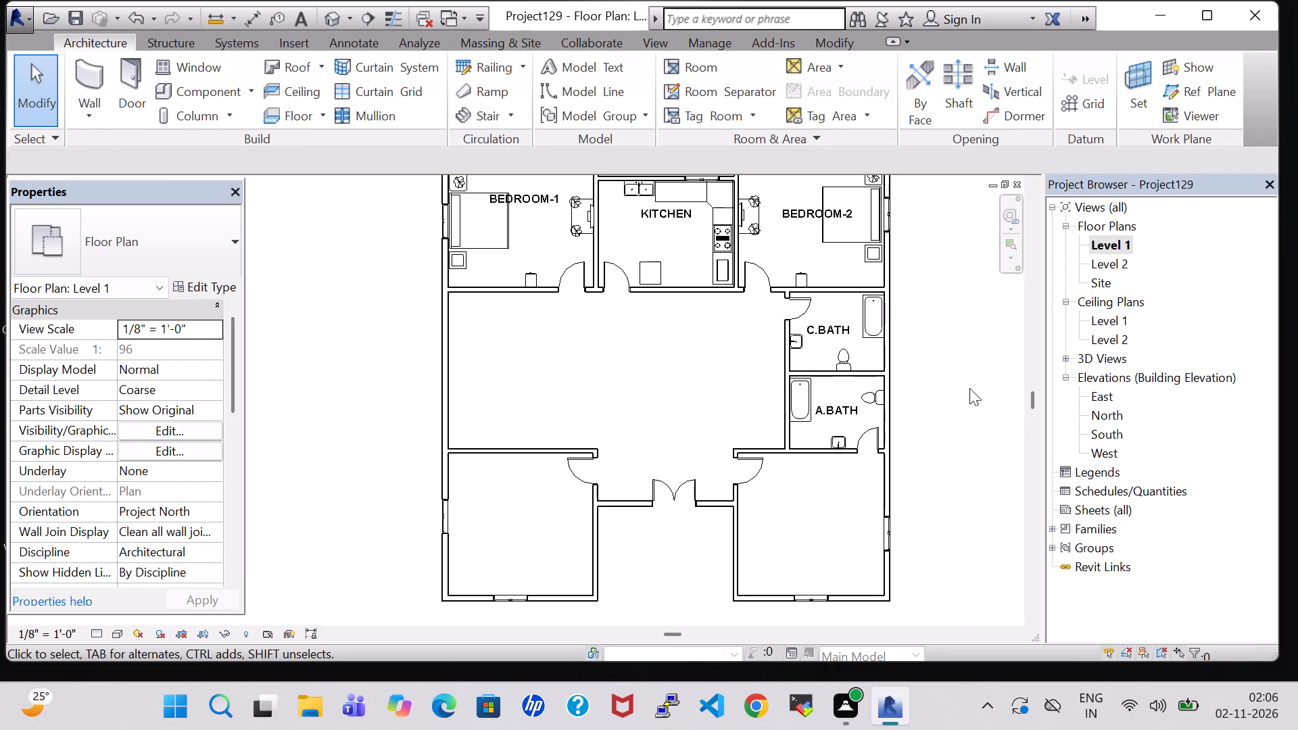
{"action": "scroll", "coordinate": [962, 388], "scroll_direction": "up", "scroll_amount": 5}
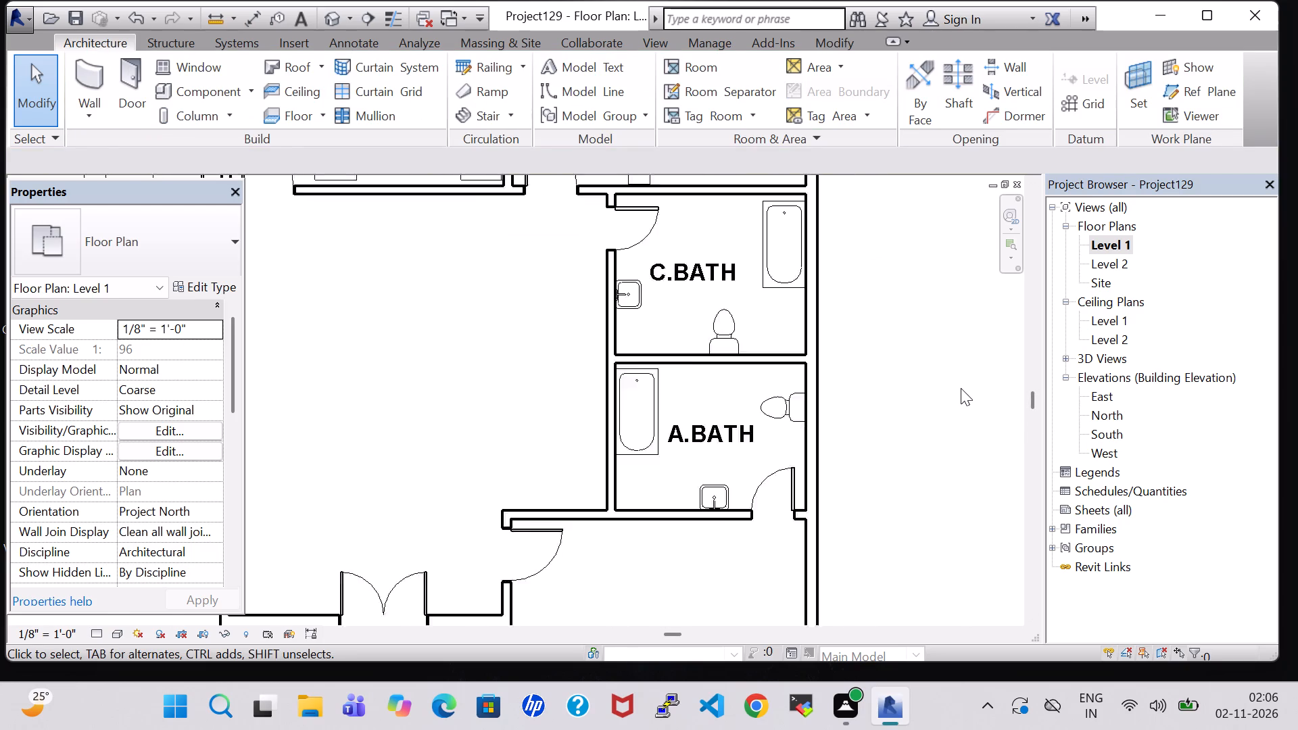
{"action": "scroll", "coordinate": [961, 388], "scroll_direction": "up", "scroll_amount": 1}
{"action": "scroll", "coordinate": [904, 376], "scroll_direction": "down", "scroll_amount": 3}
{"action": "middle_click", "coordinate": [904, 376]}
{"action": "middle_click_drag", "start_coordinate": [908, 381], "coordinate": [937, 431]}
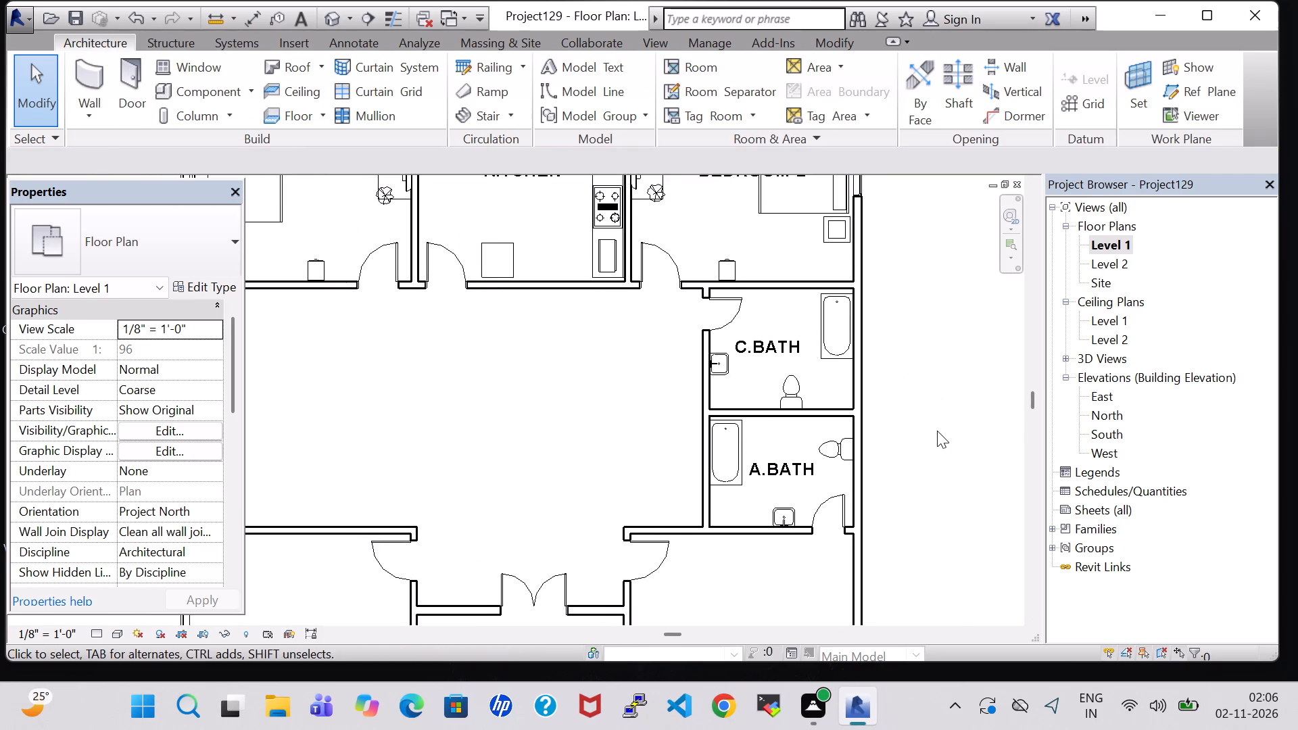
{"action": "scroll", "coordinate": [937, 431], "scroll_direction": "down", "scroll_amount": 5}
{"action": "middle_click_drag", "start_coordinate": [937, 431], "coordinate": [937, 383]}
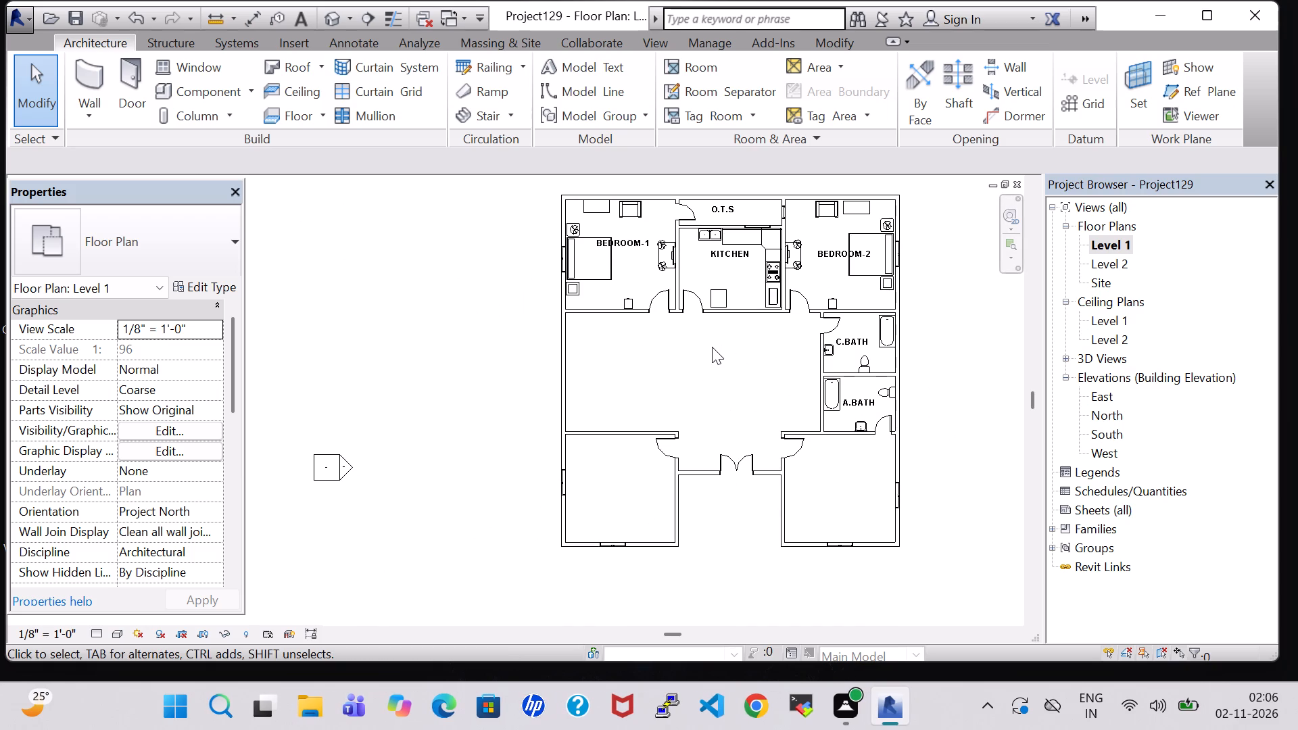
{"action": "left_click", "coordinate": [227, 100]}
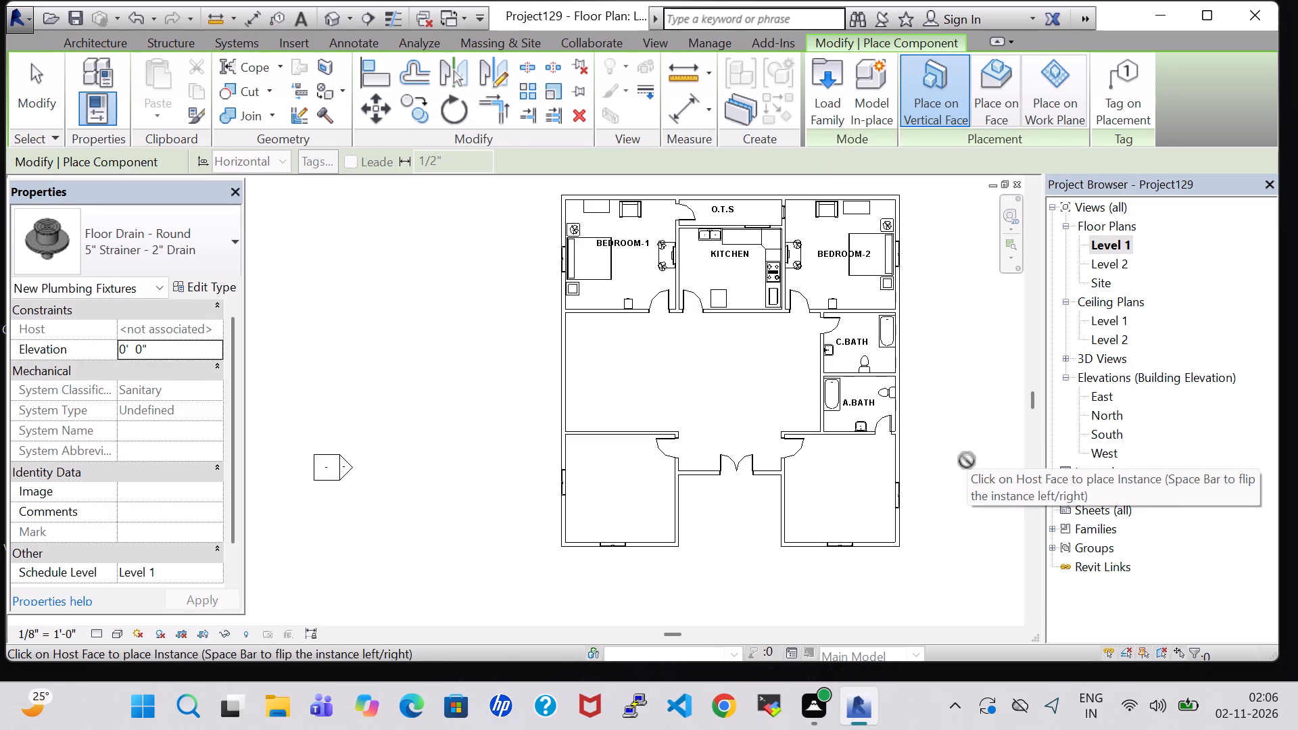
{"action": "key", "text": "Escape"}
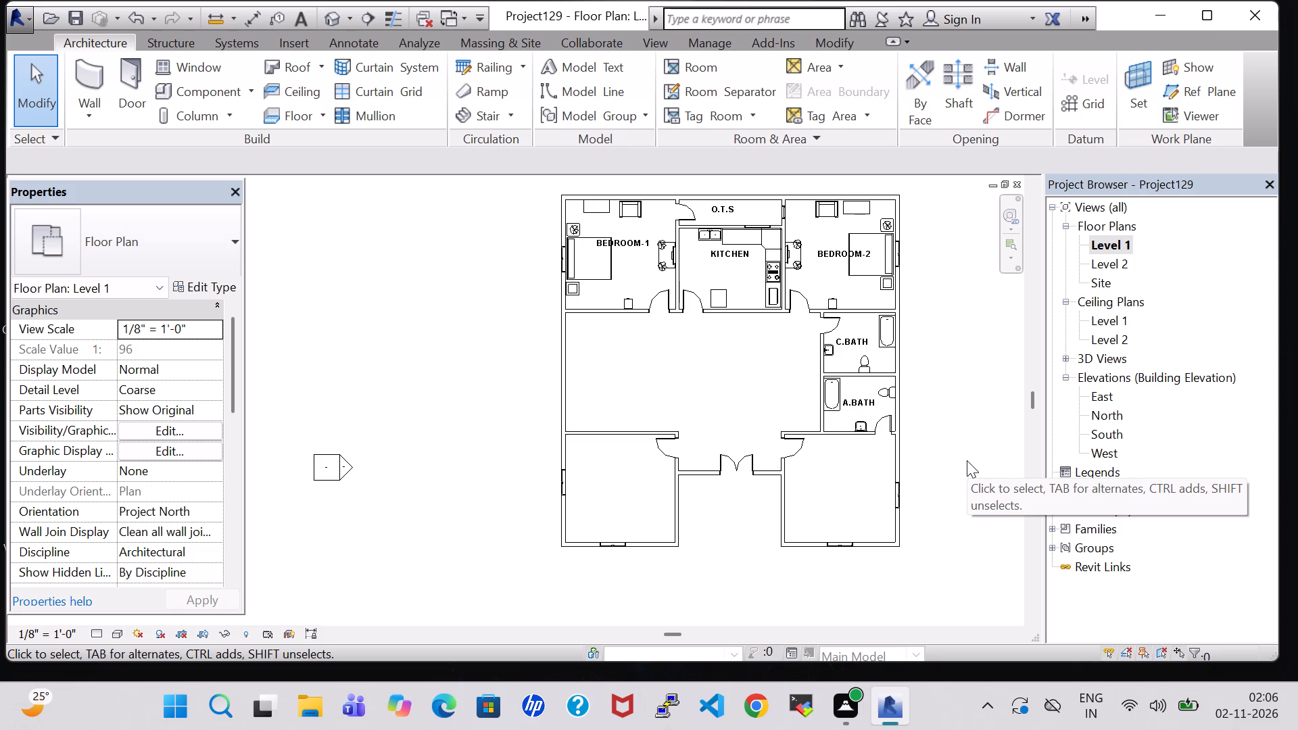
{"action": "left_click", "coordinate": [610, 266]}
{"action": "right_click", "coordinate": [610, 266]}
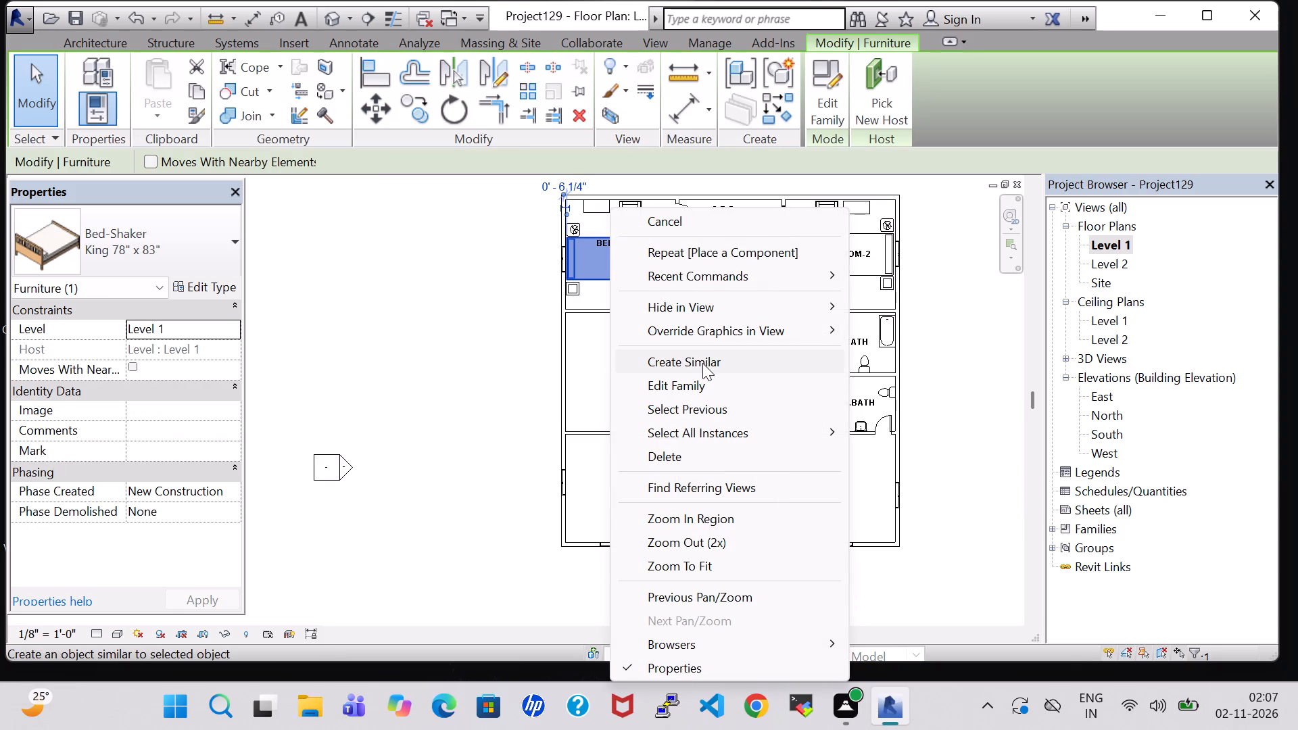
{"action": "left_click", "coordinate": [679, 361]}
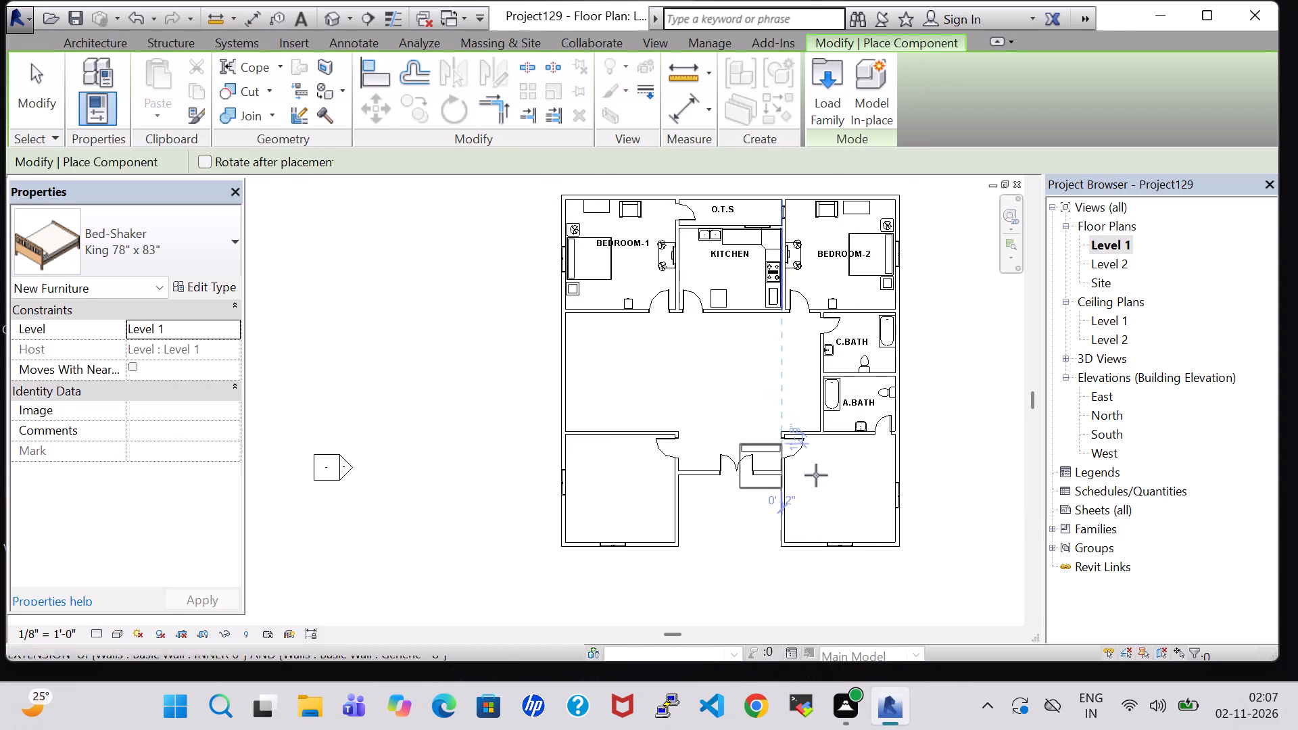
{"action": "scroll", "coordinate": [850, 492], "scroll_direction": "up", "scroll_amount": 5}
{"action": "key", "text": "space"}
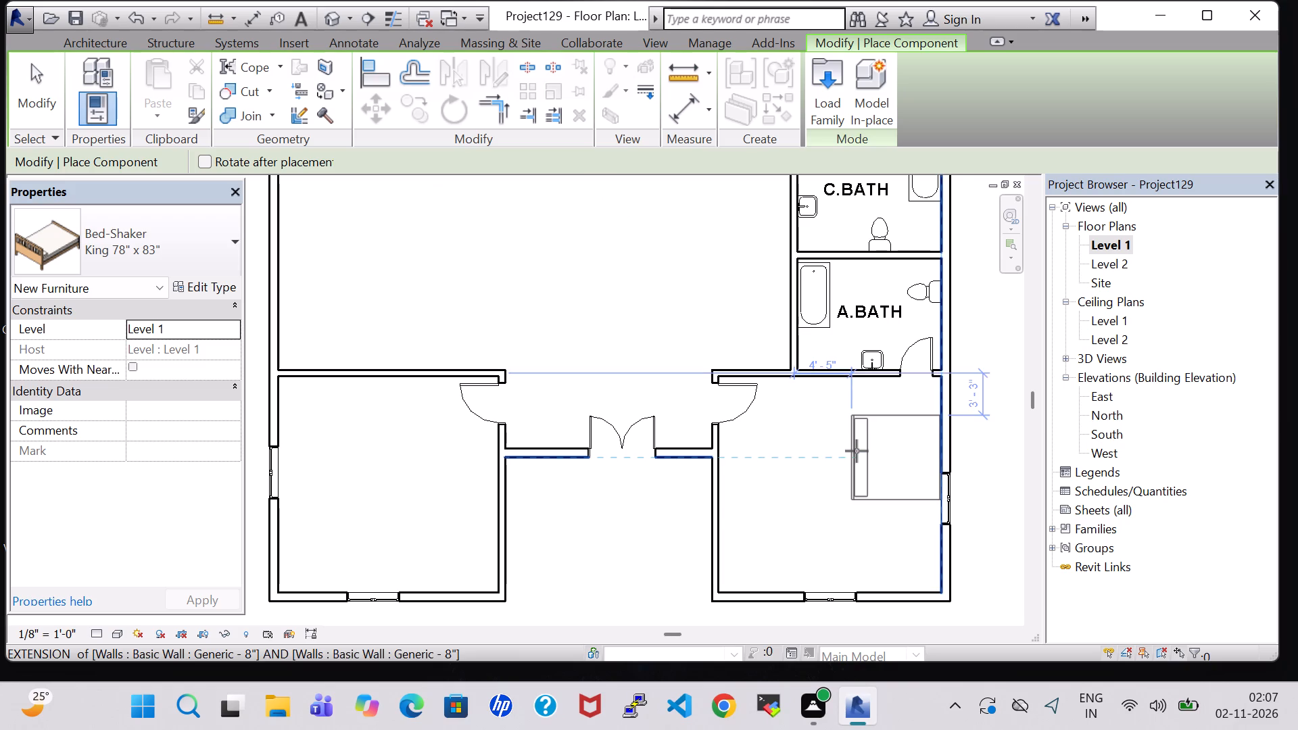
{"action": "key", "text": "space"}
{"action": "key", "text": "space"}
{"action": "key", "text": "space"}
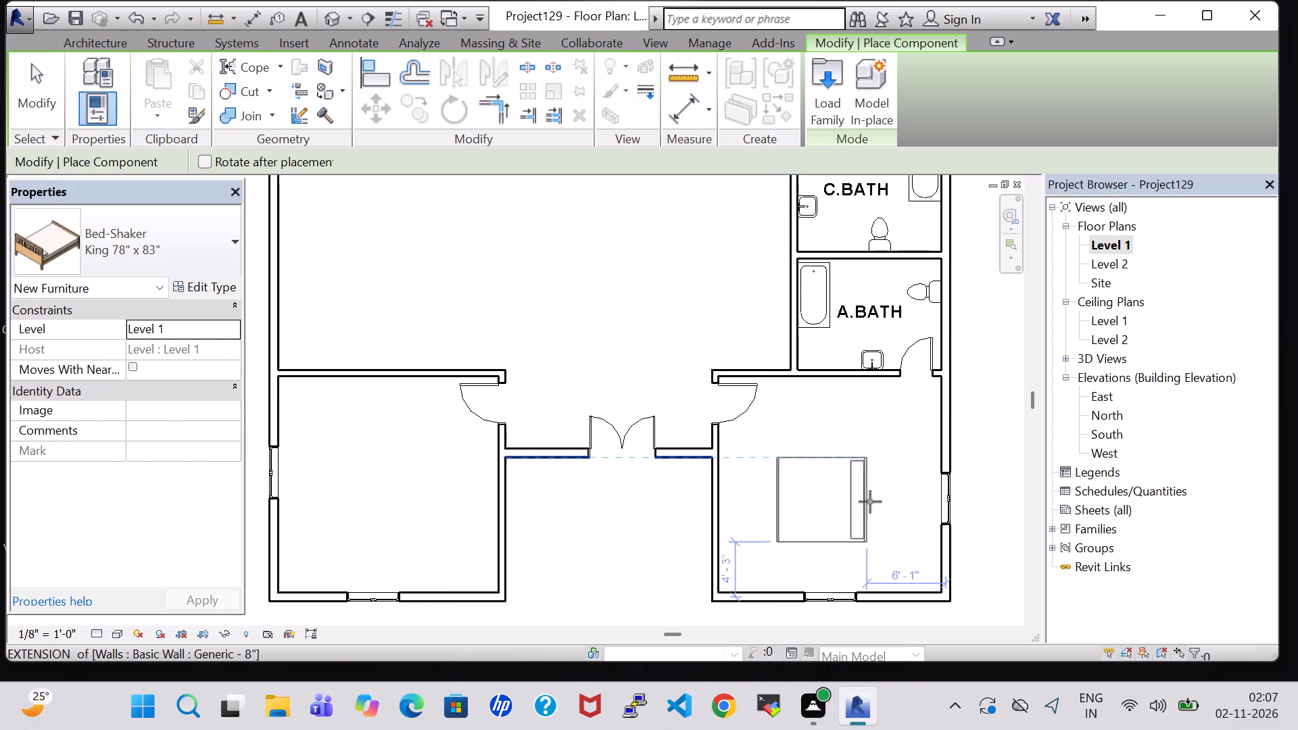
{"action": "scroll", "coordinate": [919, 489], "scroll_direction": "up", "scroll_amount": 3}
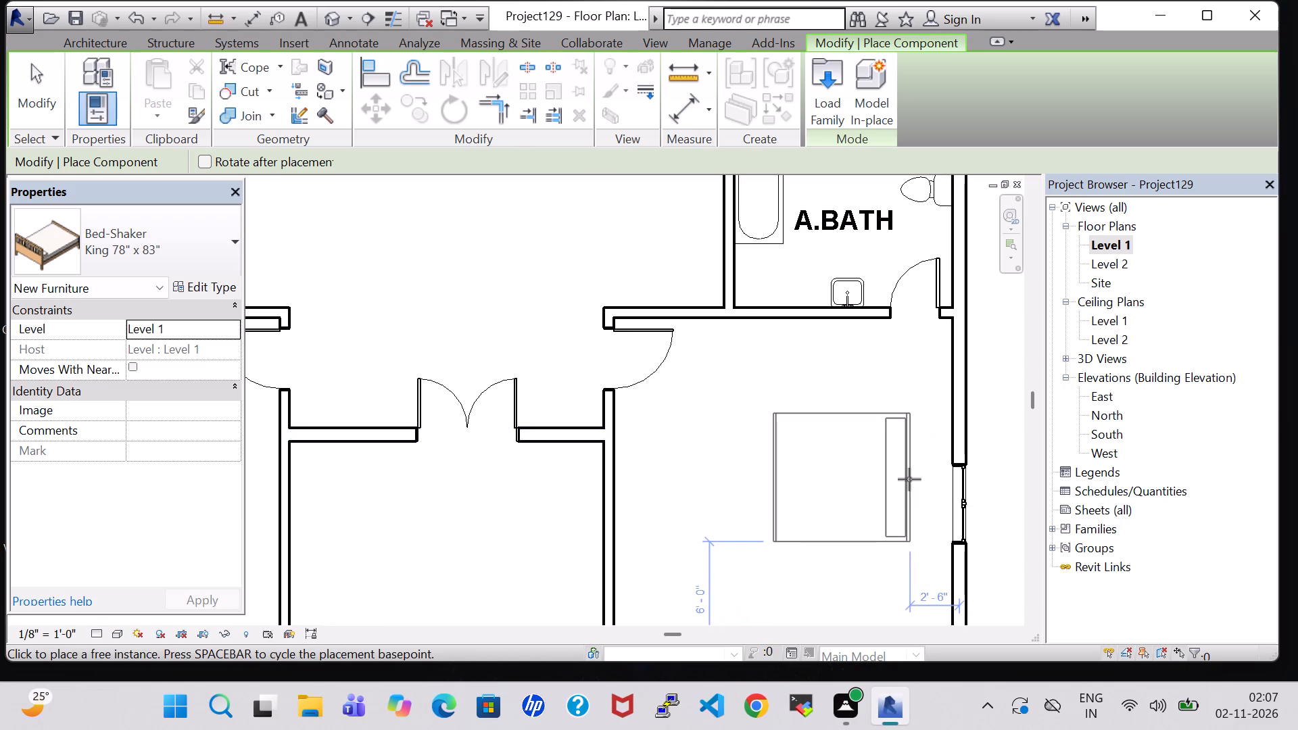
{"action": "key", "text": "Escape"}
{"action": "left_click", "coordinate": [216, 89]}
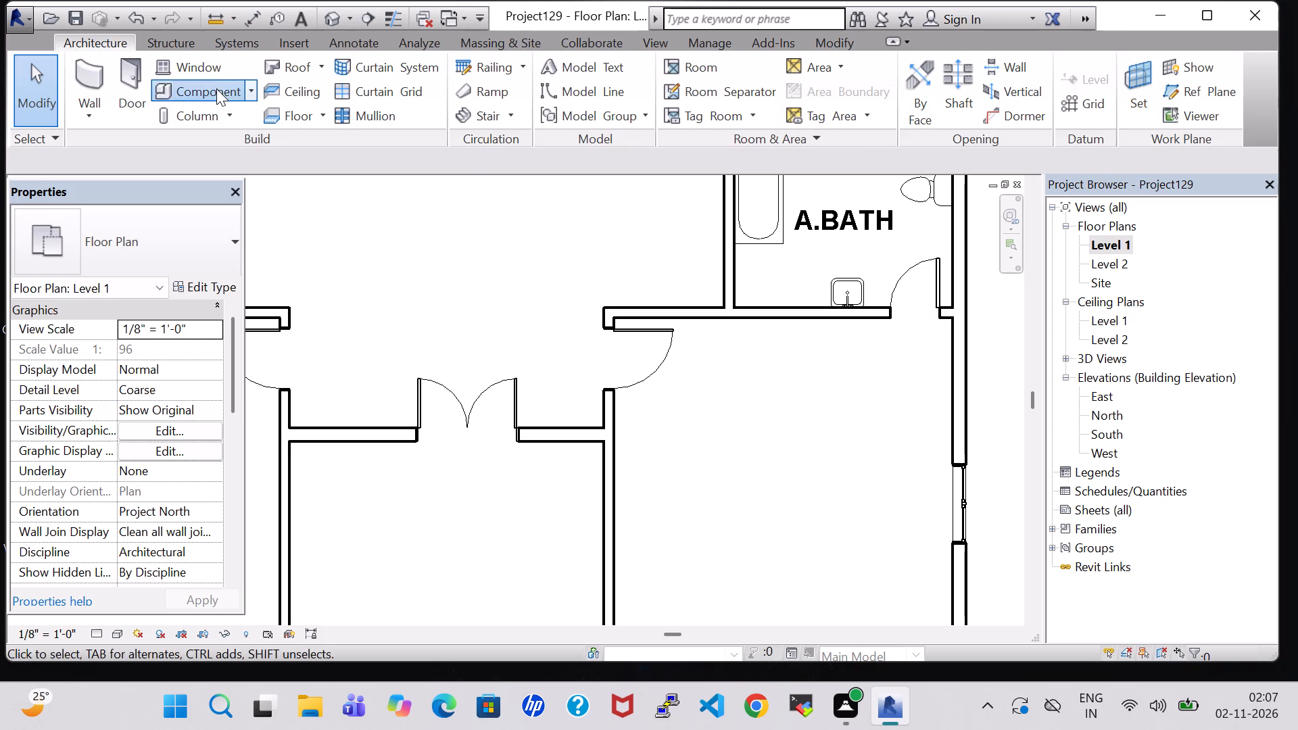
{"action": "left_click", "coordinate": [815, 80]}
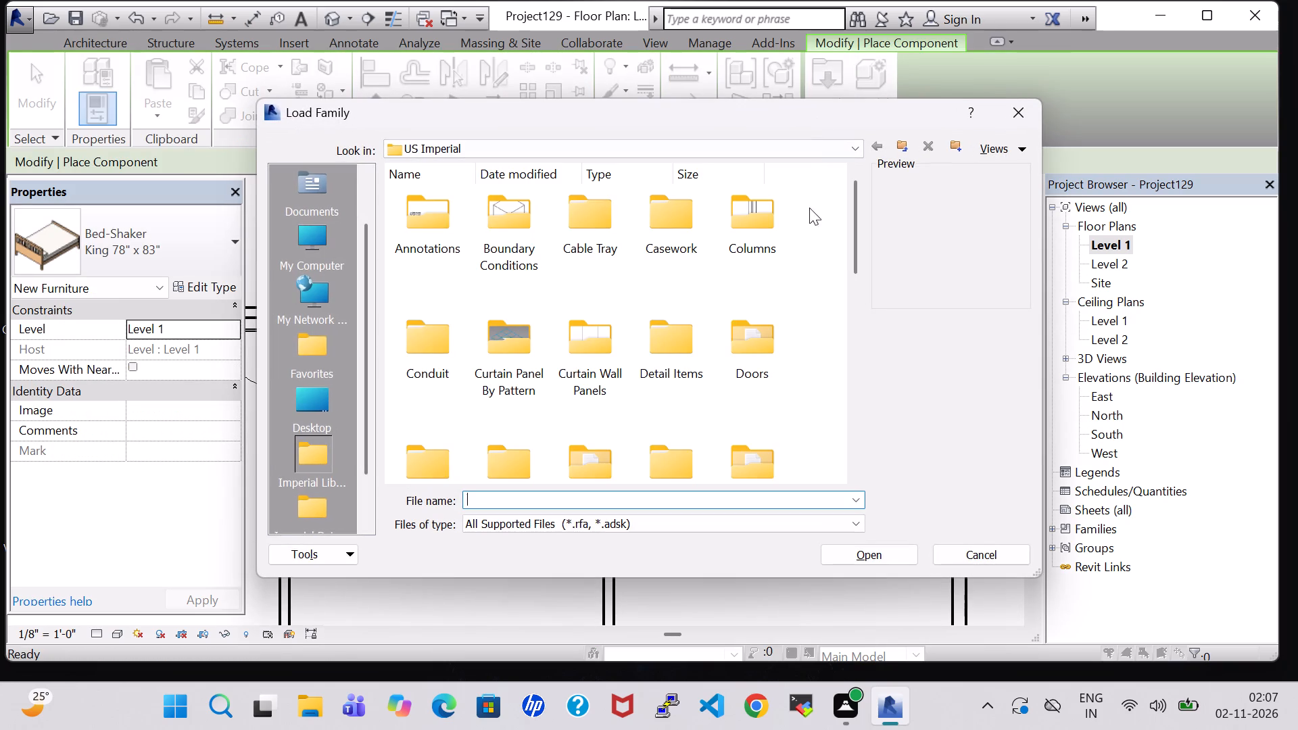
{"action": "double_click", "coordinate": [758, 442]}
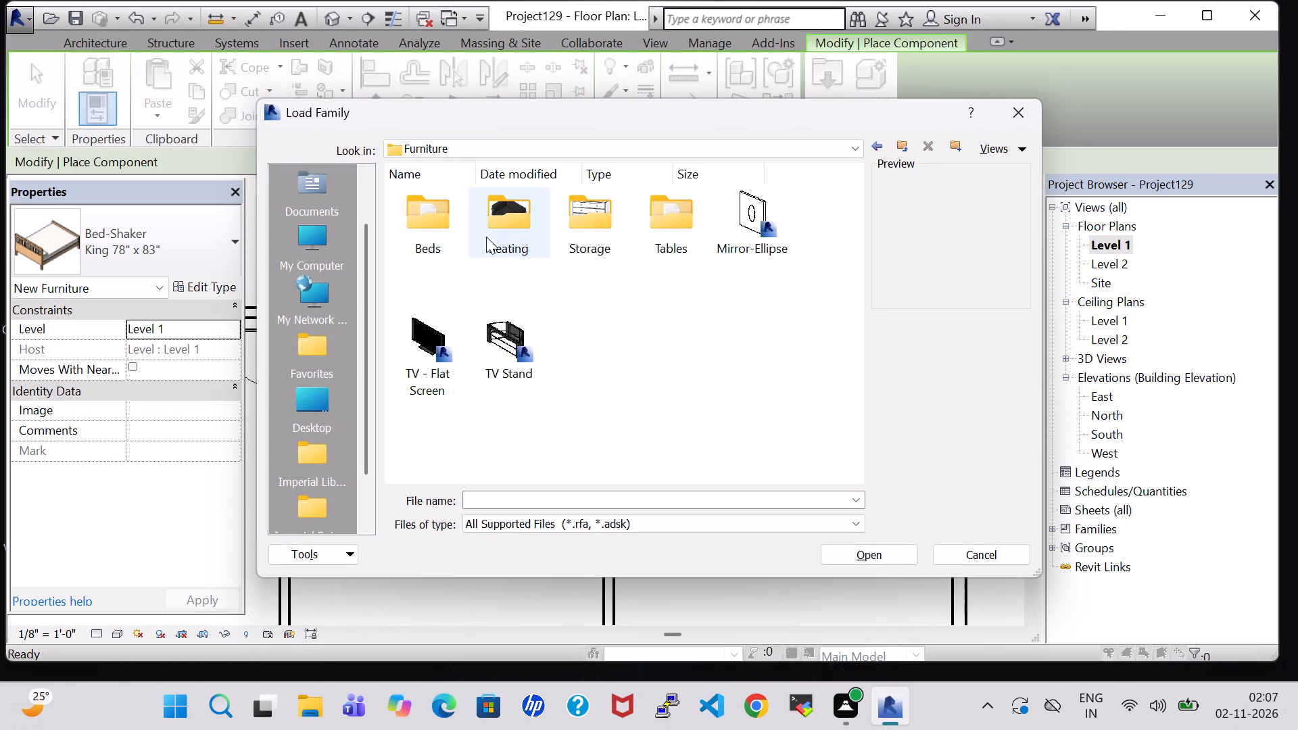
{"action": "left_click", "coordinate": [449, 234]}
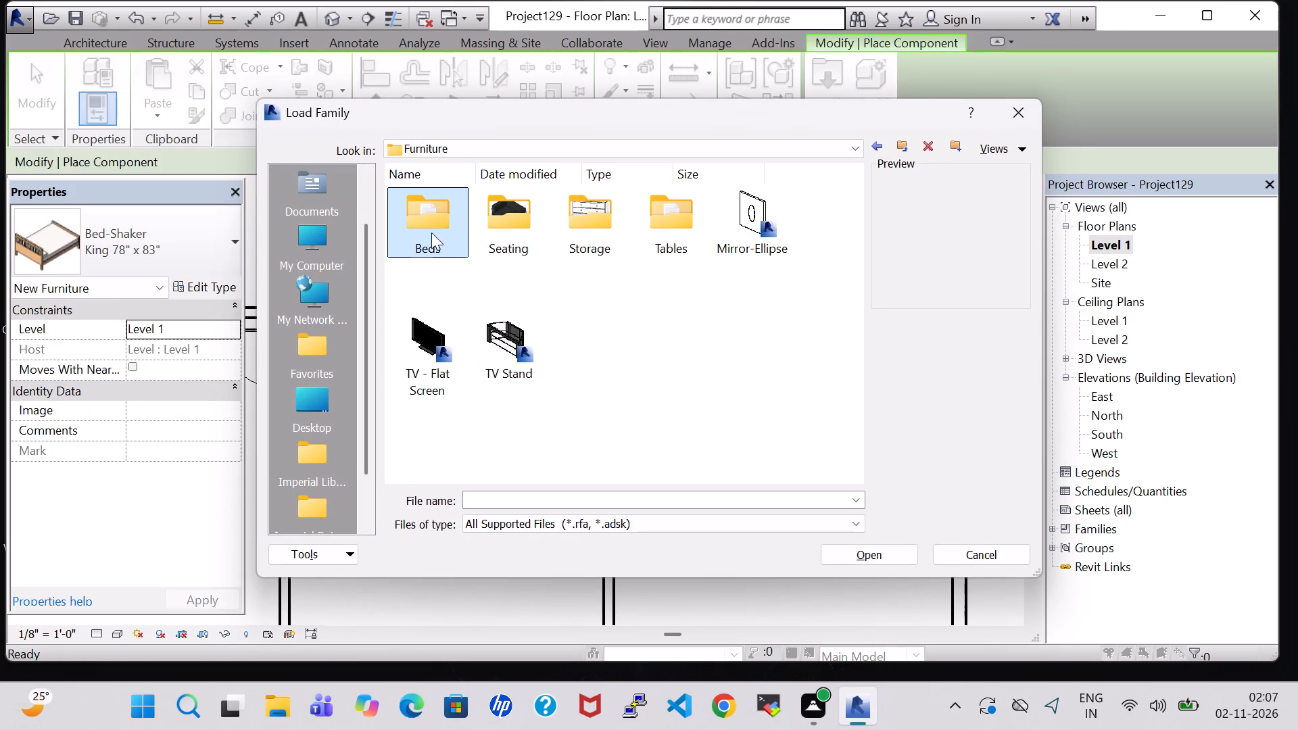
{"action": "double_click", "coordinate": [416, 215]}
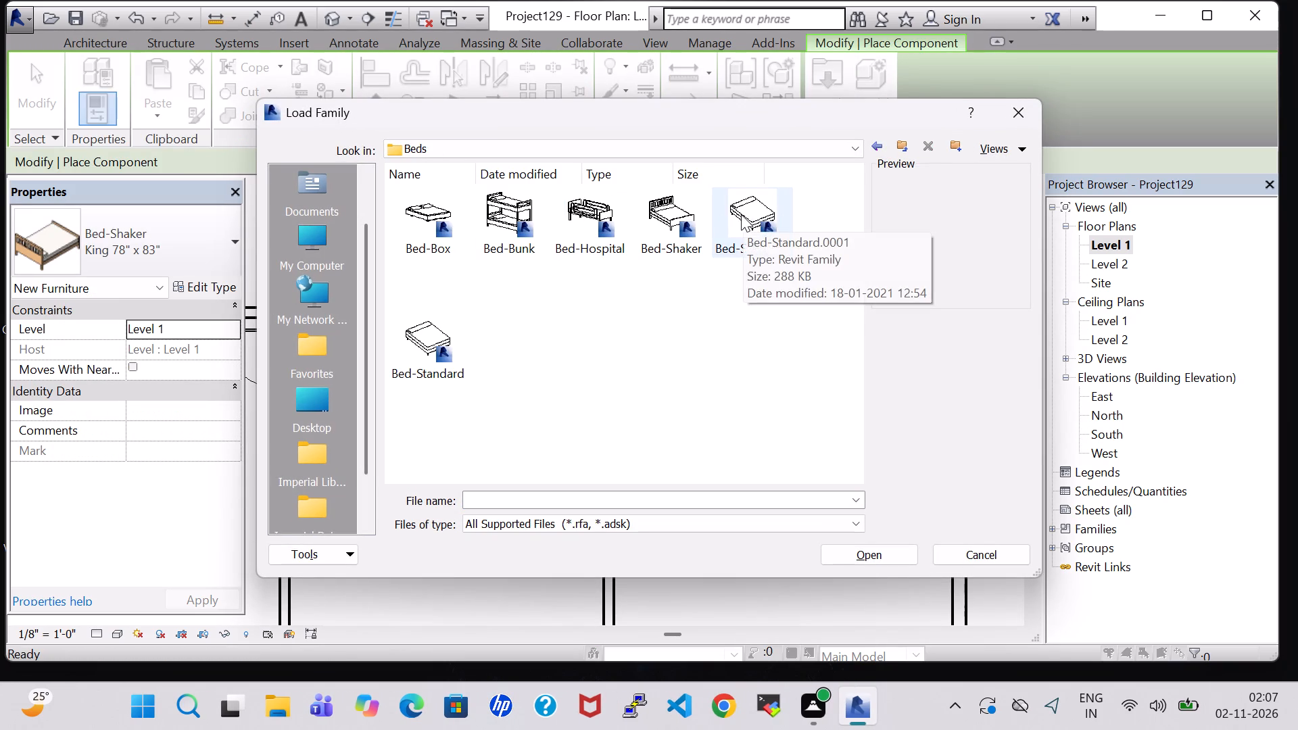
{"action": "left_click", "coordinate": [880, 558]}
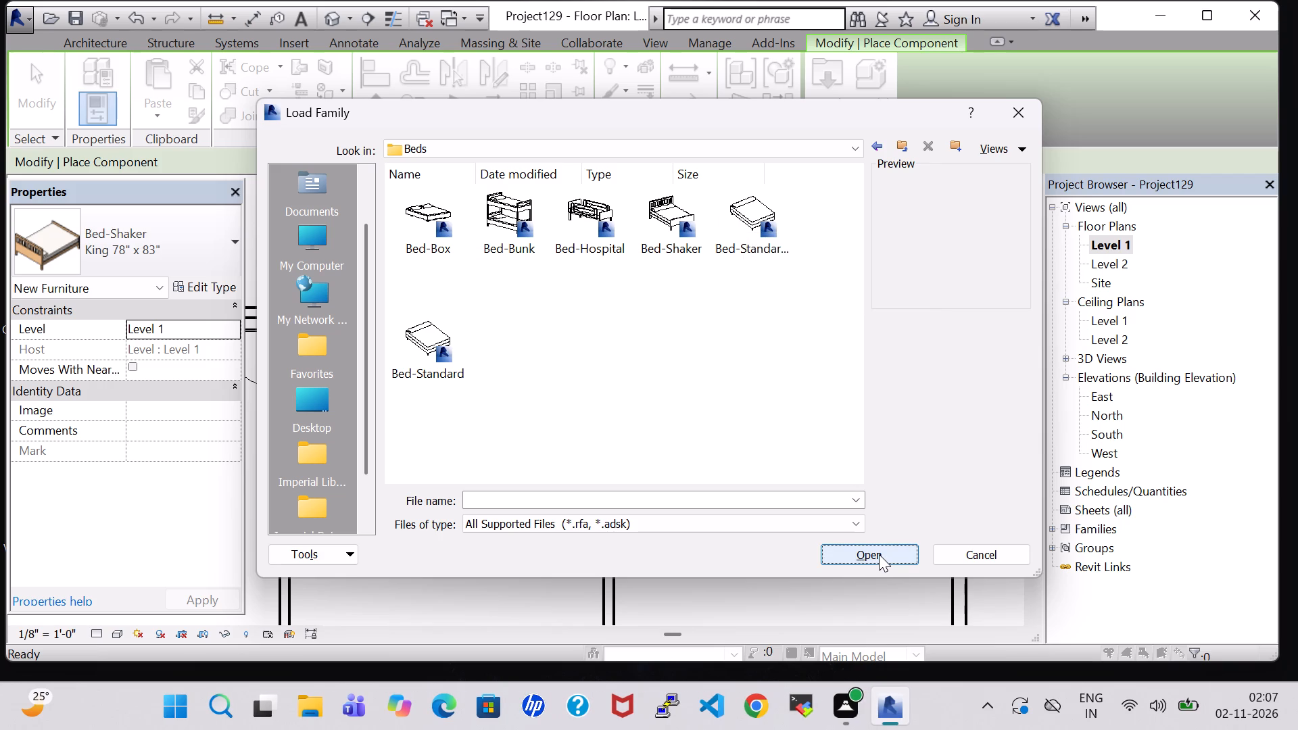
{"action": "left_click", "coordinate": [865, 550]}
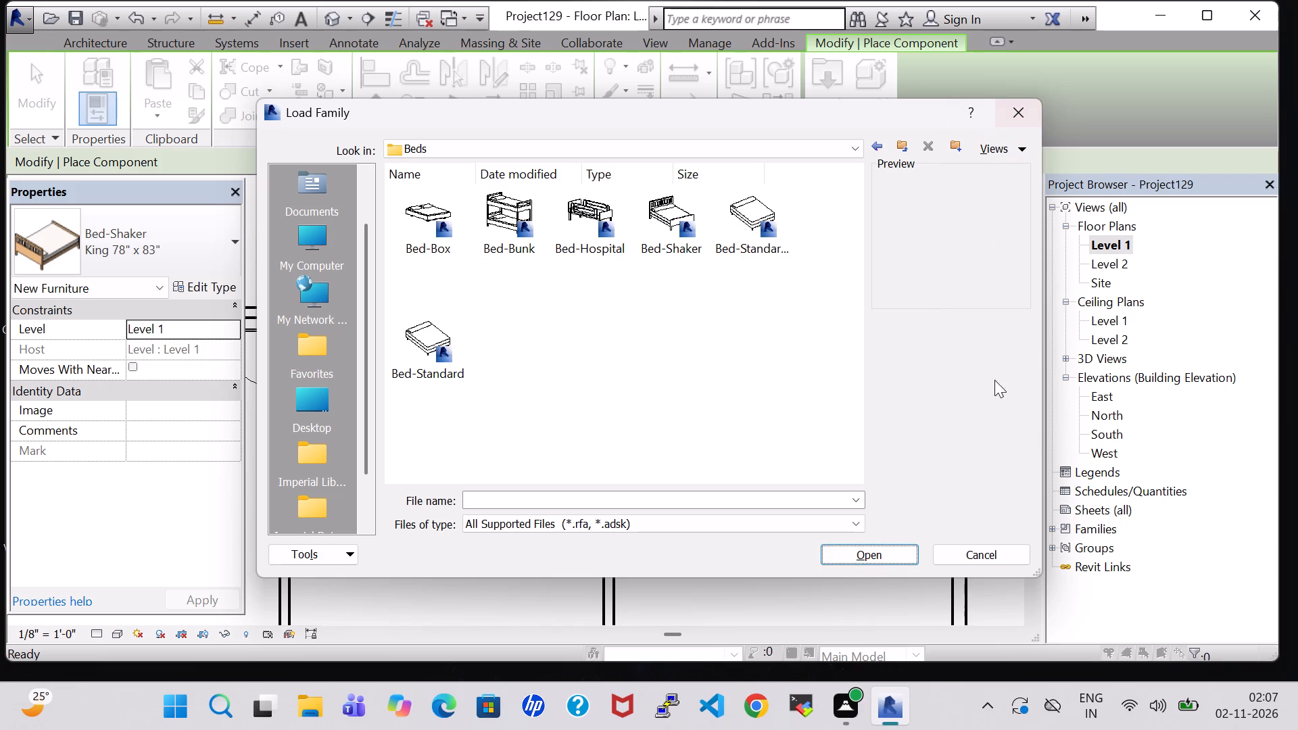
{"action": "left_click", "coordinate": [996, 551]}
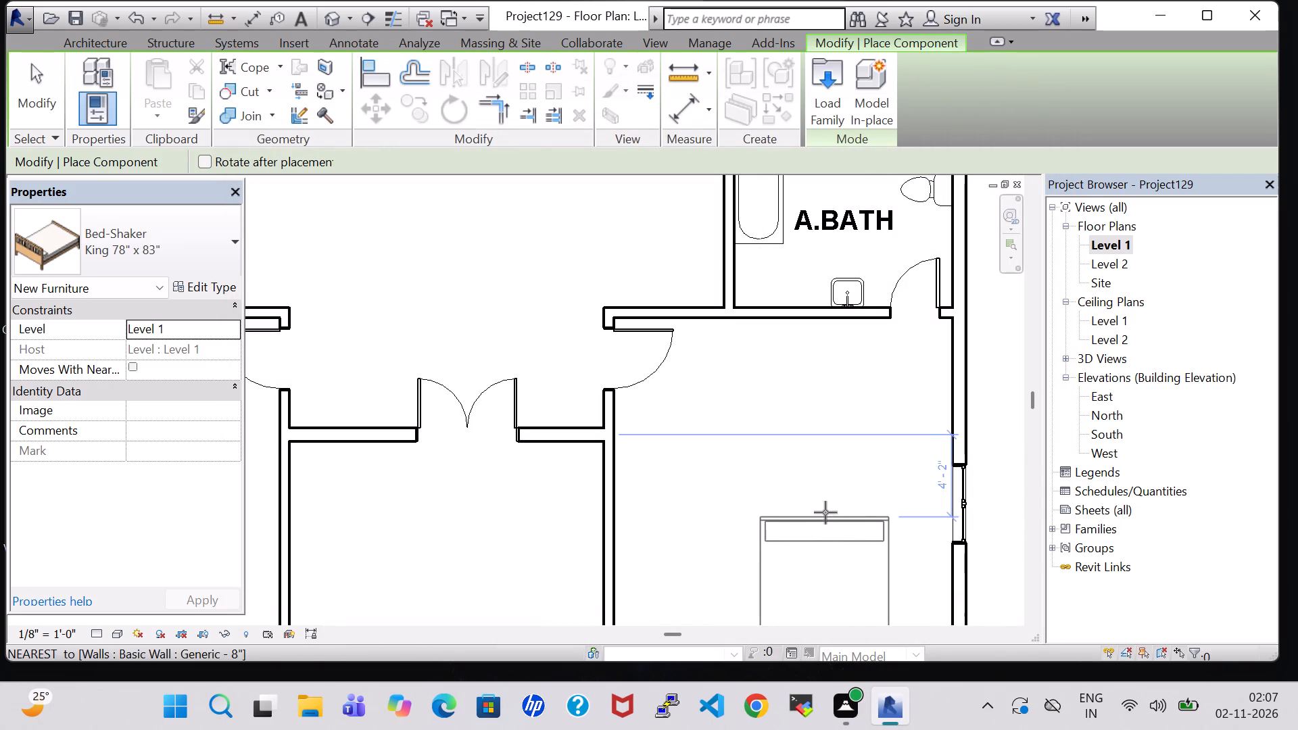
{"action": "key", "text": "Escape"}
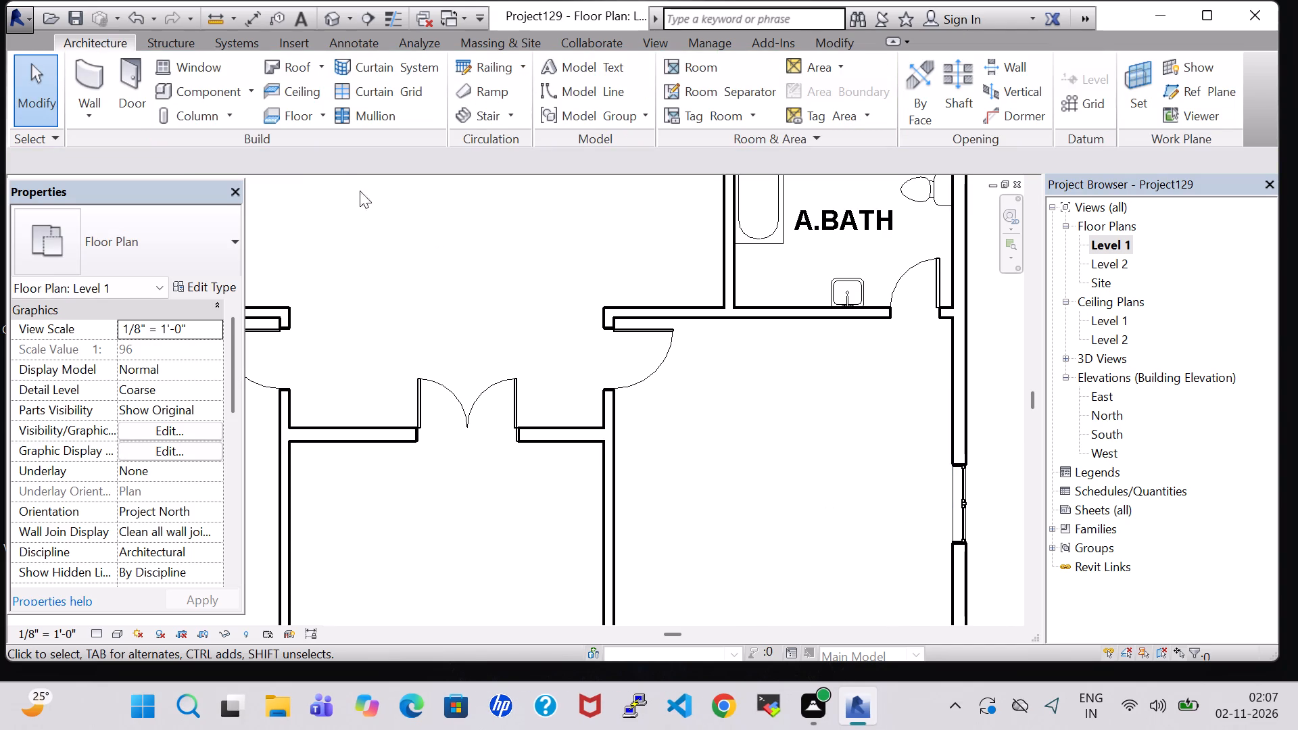
Load the Bed-Standard family from the Beds folder of the US Imperial furniture library for placement.
{"action": "left_click", "coordinate": [216, 103]}
{"action": "left_click", "coordinate": [215, 95]}
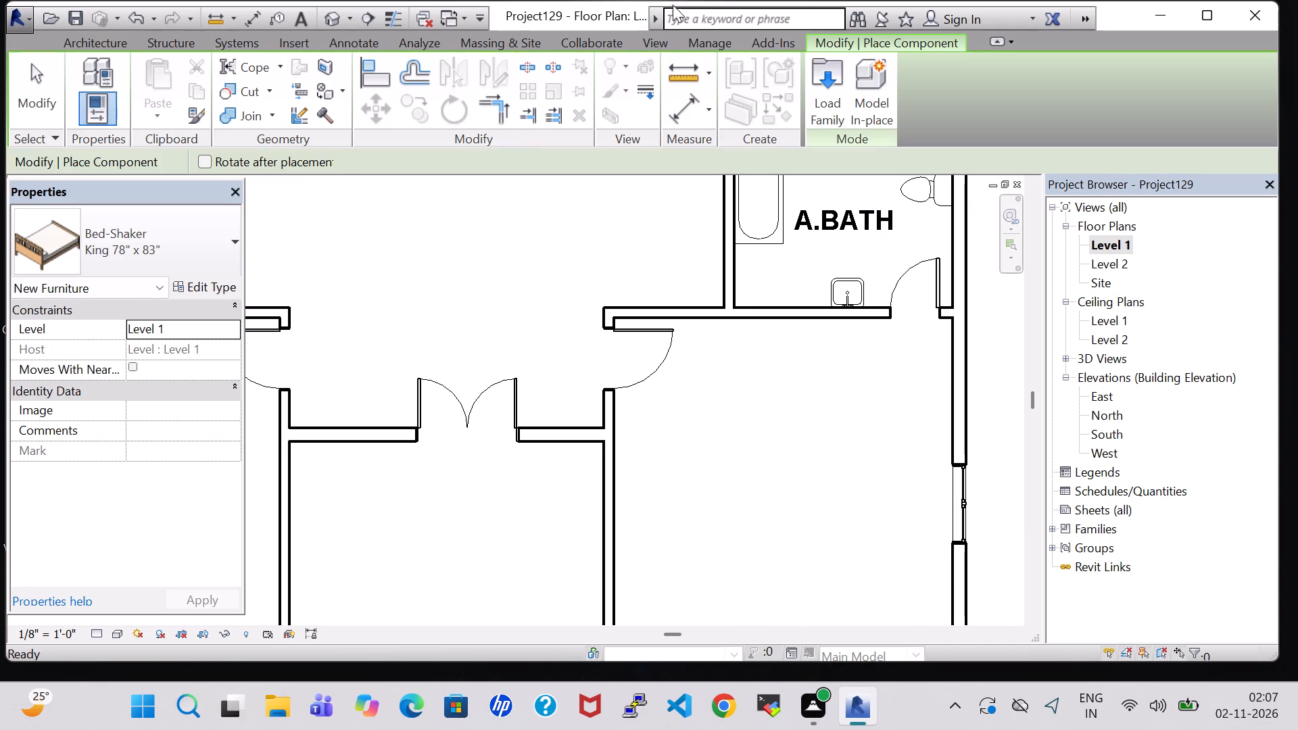
{"action": "left_click", "coordinate": [830, 105]}
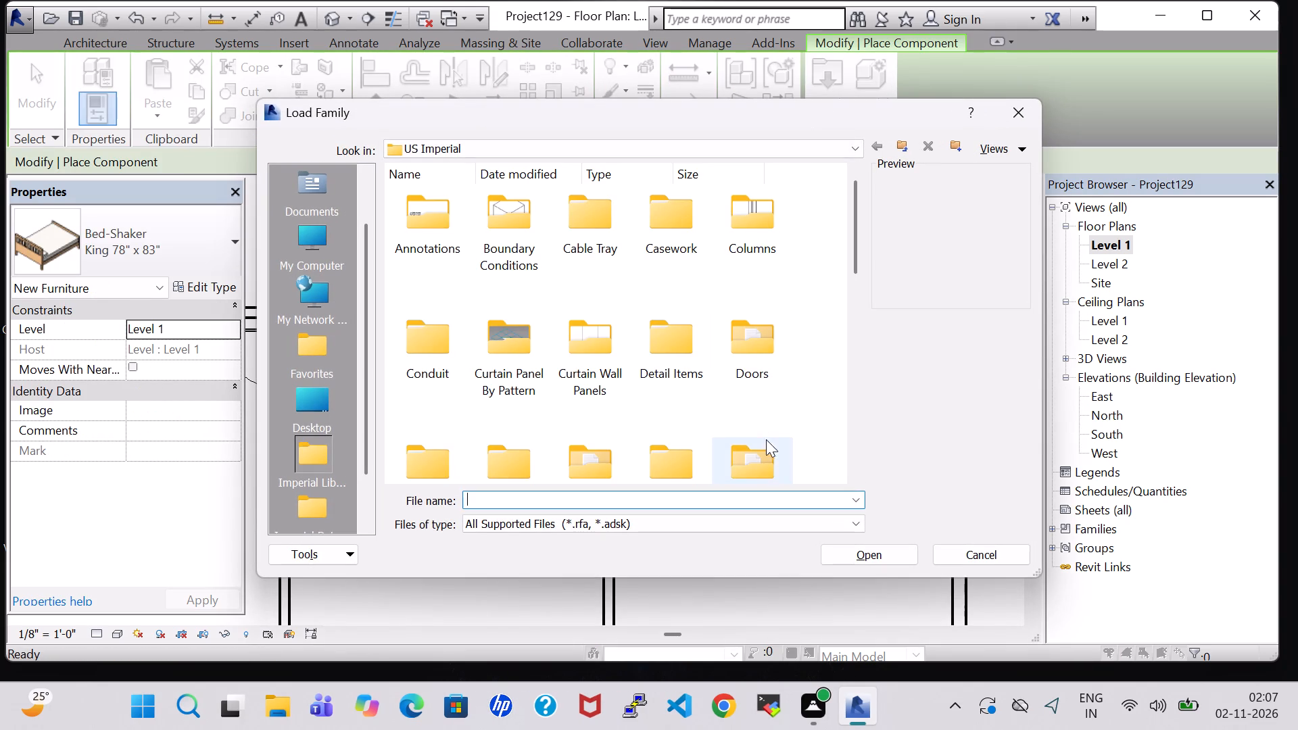
{"action": "triple_click", "coordinate": [769, 452]}
{"action": "double_click", "coordinate": [429, 215]}
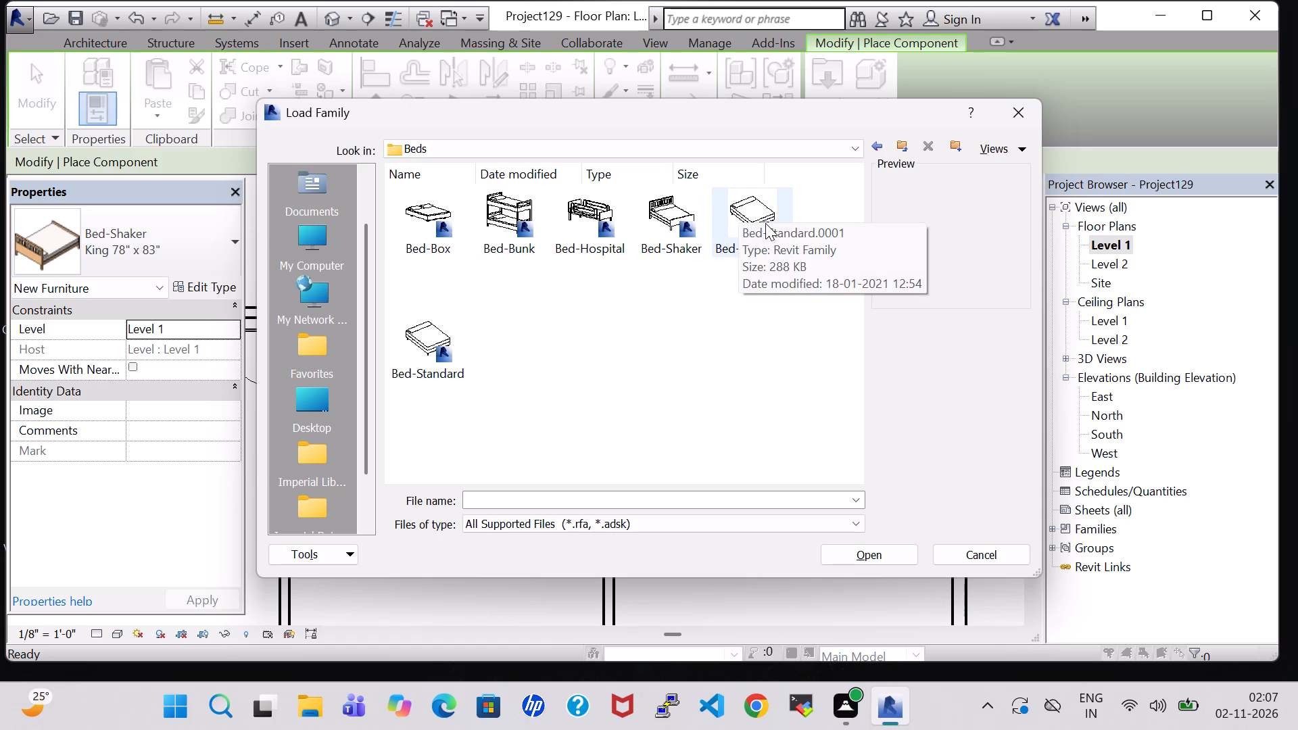
{"action": "left_click", "coordinate": [432, 347]}
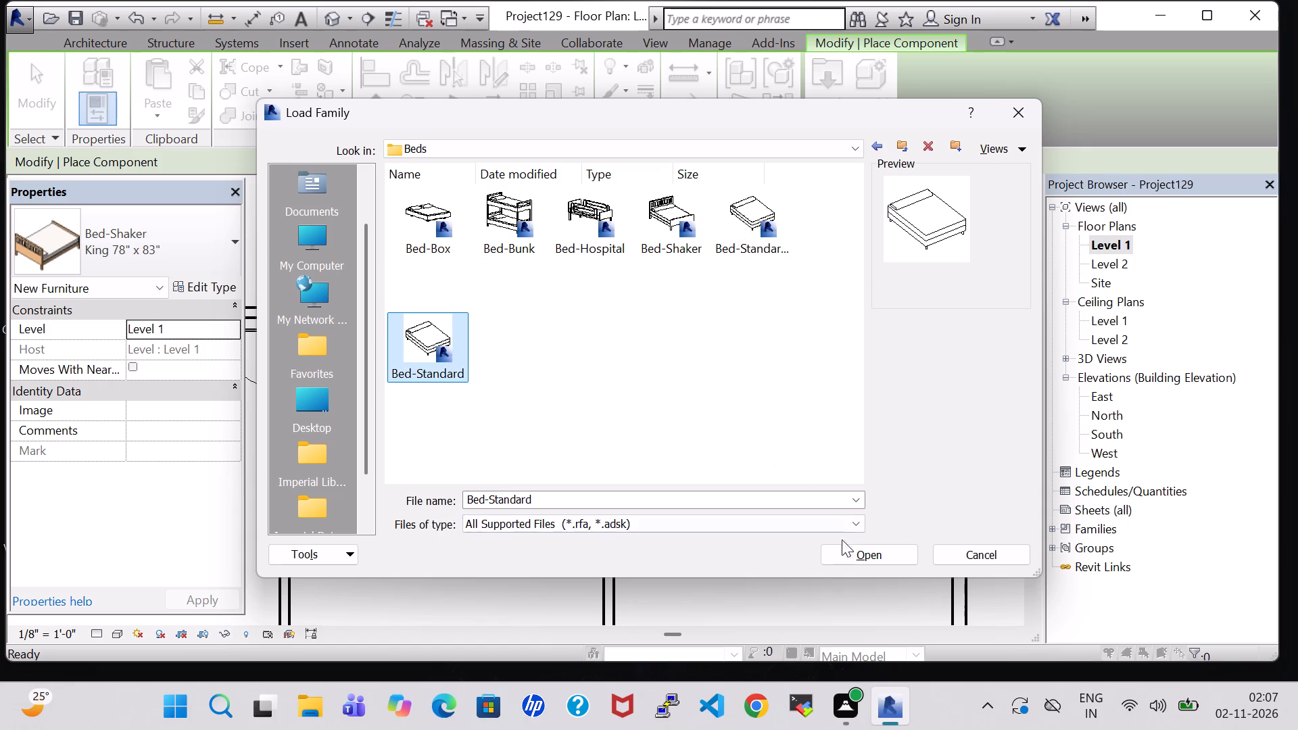
{"action": "left_click", "coordinate": [846, 547]}
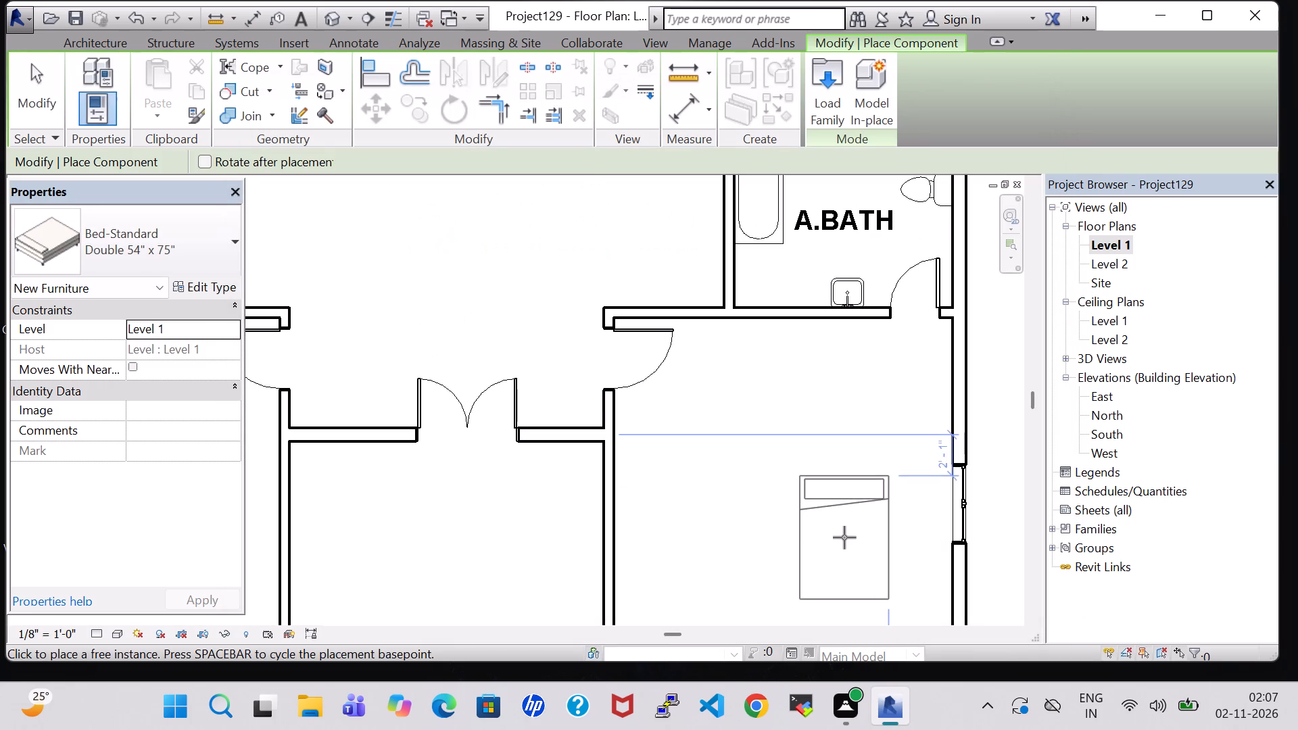
Place a Bed-Standard Double 54" x 75" in the lower-east bedroom, headboard facing the window about 1'-3" from the east wall's centreline.
{"action": "key", "text": "space"}
{"action": "key", "text": "space"}
{"action": "key", "text": "space"}
{"action": "key", "text": "space"}
{"action": "key", "text": "space"}
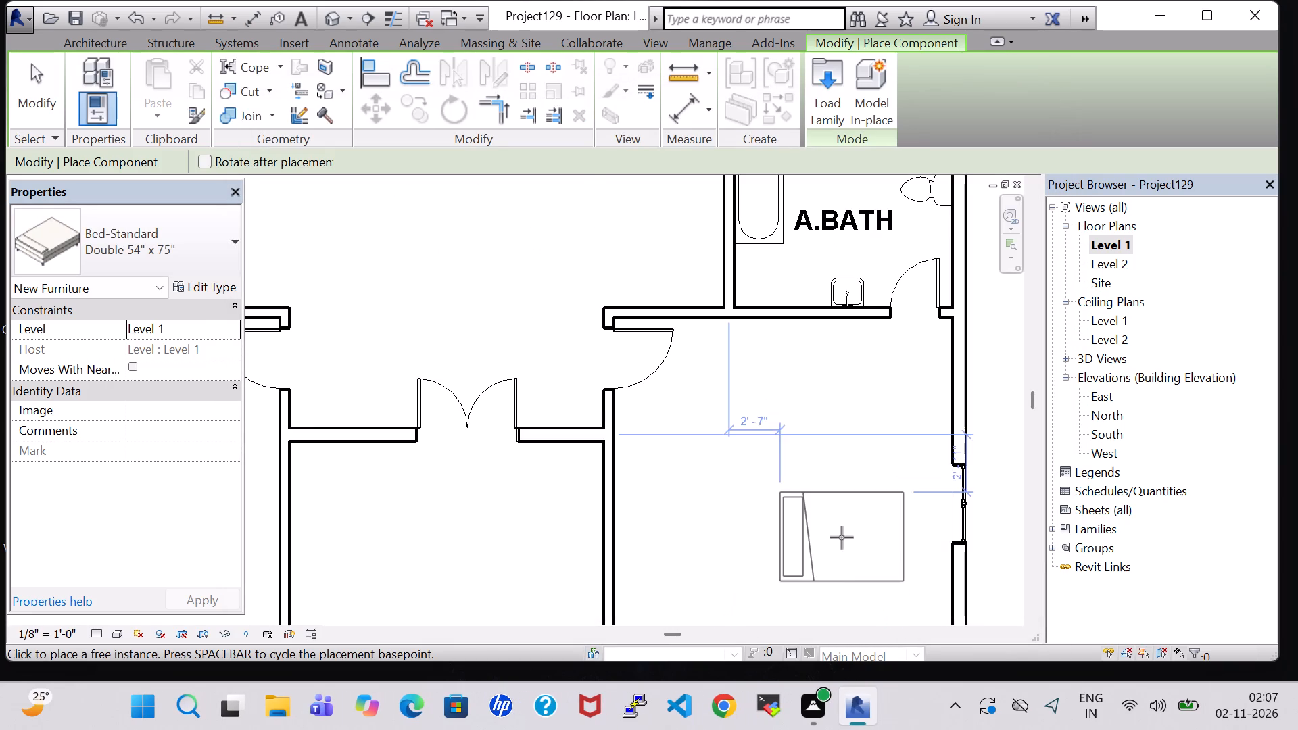
{"action": "key", "text": "space"}
{"action": "key", "text": "space"}
{"action": "scroll", "coordinate": [842, 537], "scroll_direction": "up", "scroll_amount": 3}
{"action": "middle_click_drag", "start_coordinate": [842, 527], "coordinate": [696, 528]}
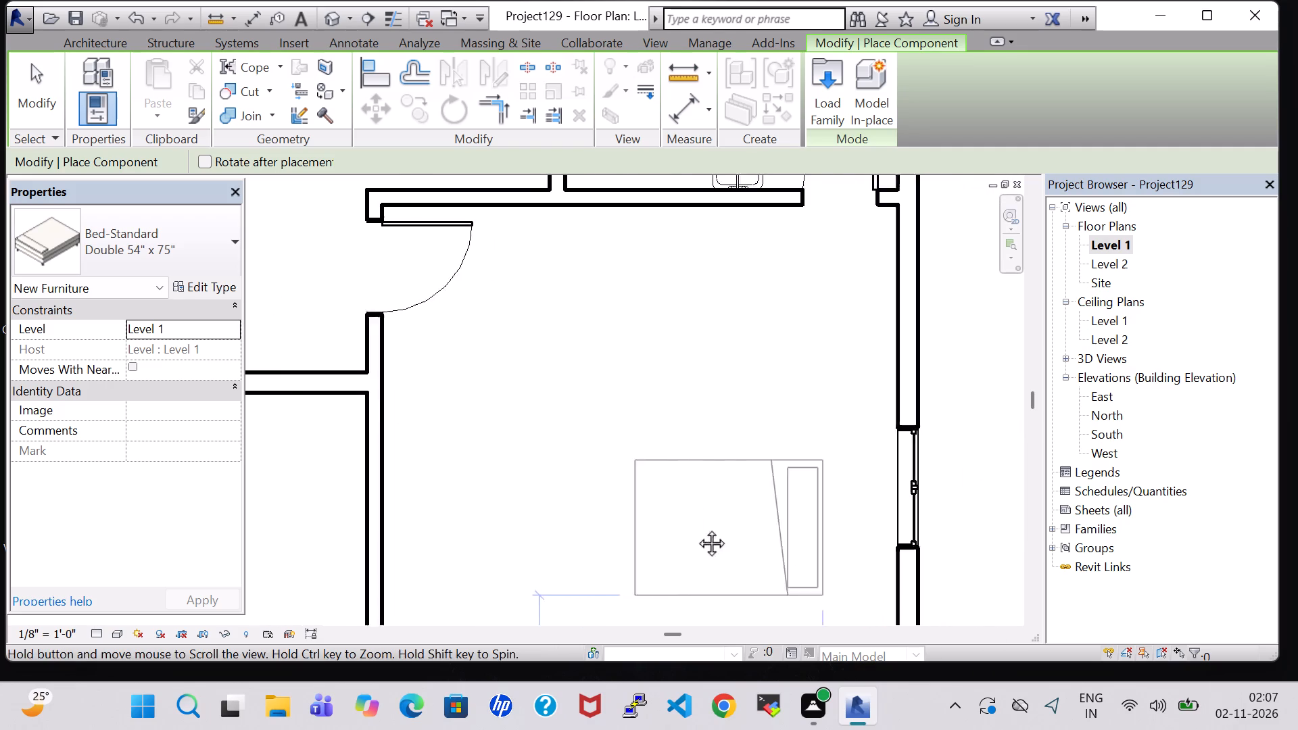
{"action": "middle_click_drag", "start_coordinate": [696, 528], "coordinate": [692, 528]}
{"action": "left_click", "coordinate": [738, 481]}
{"action": "key", "text": "Escape"}
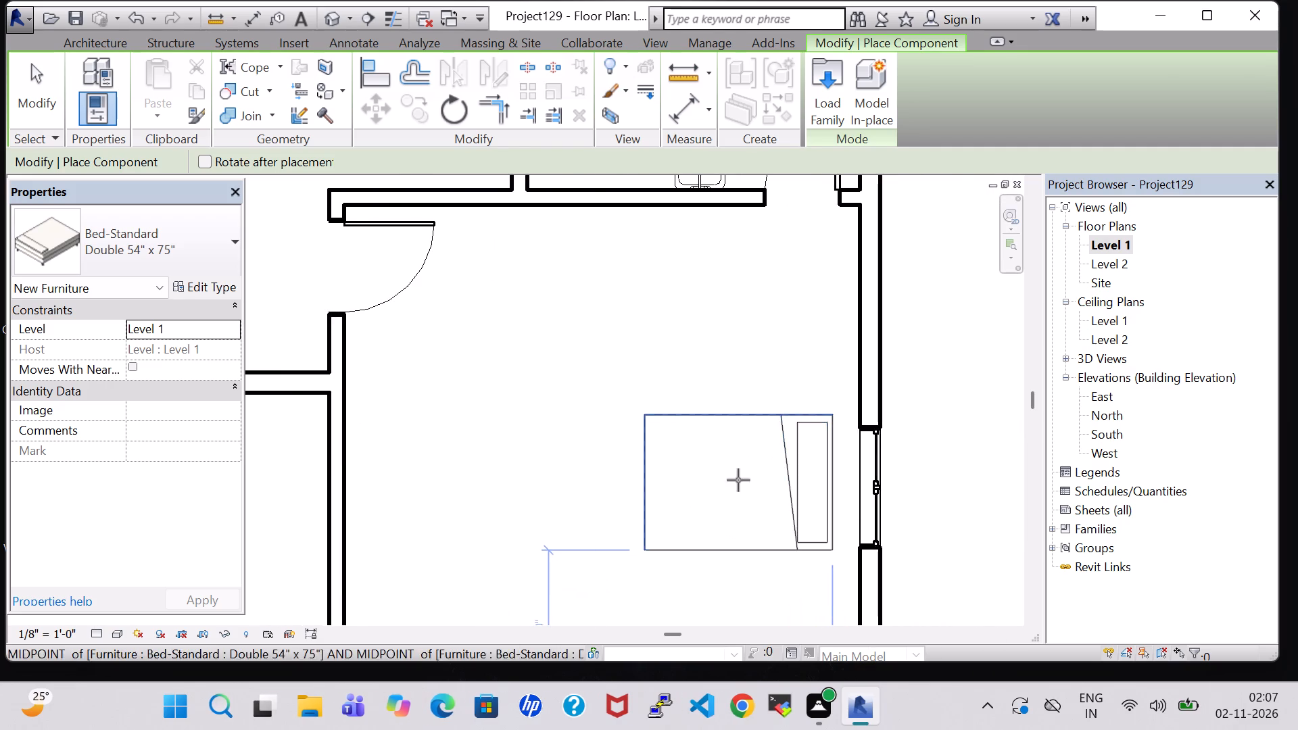
{"action": "key", "text": "Escape"}
Change the lower-east bedroom's bed type to Bed-Standard King 78" x 80".
{"action": "left_click", "coordinate": [722, 414]}
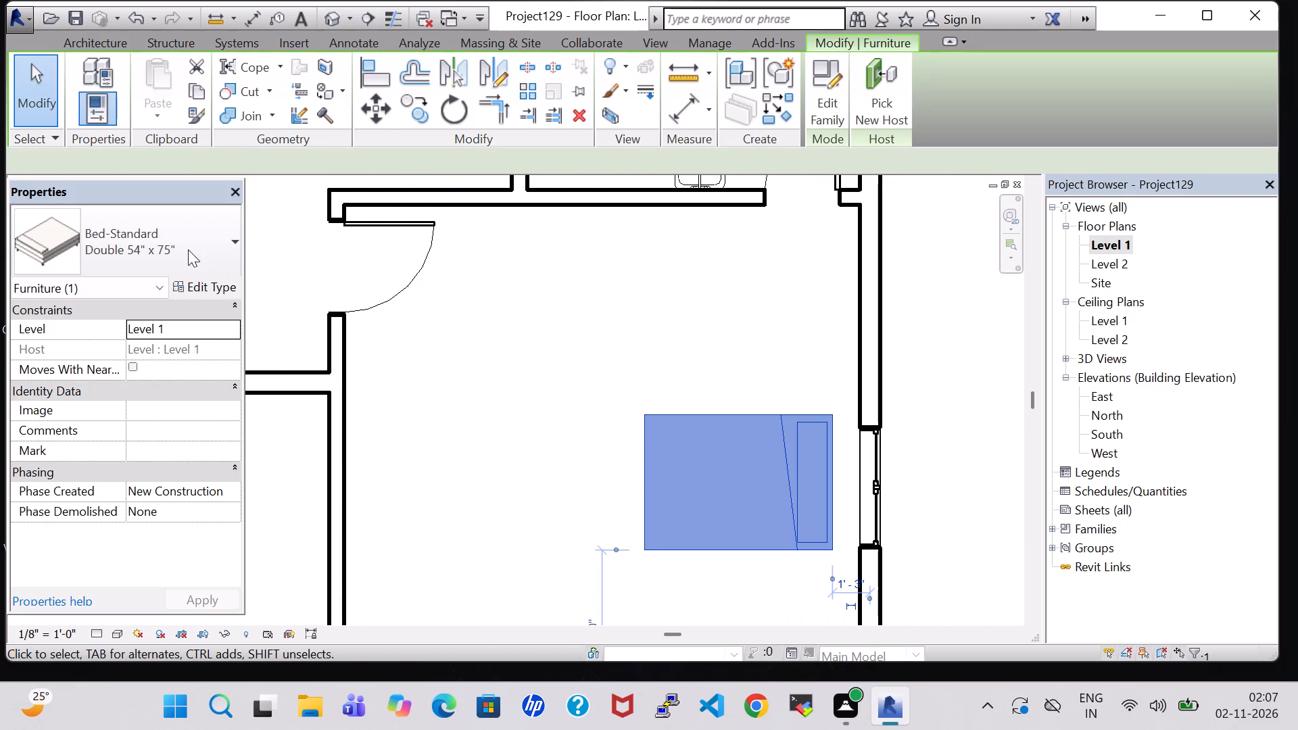
{"action": "left_click", "coordinate": [188, 249]}
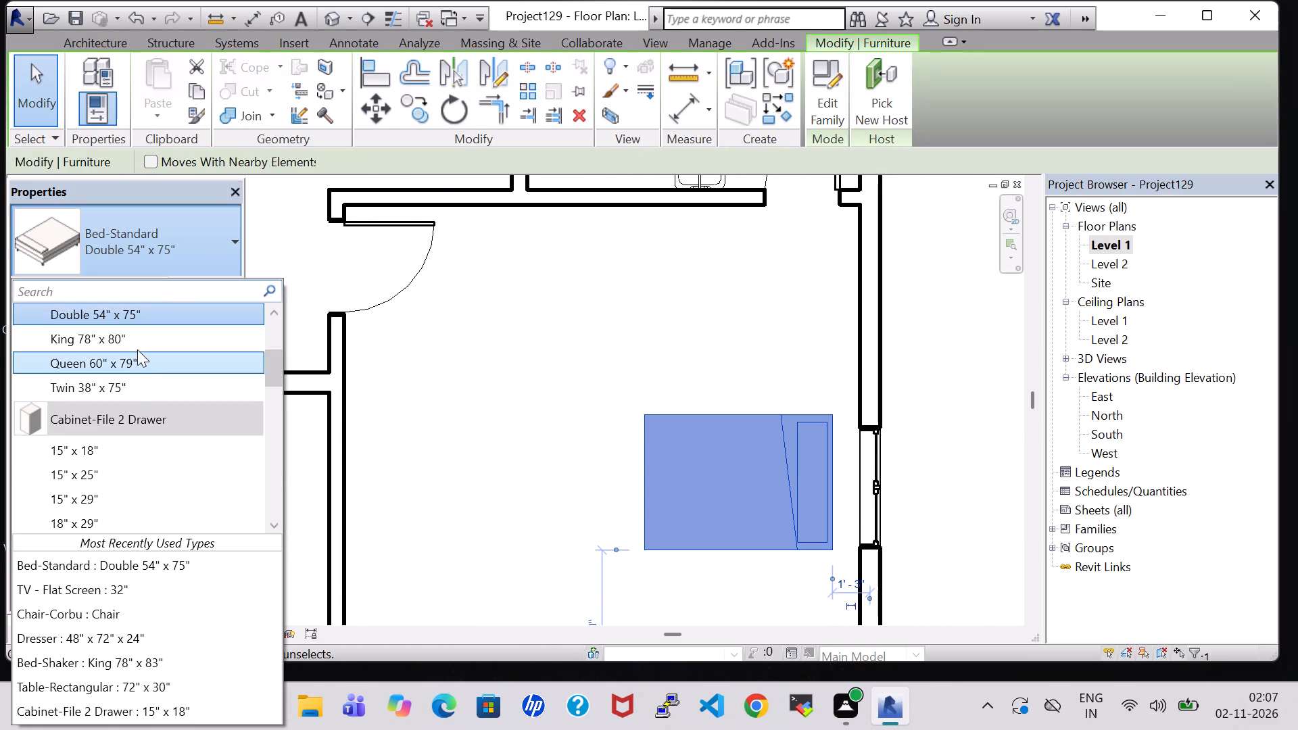
{"action": "left_click", "coordinate": [137, 347]}
{"action": "left_click", "coordinate": [688, 294]}
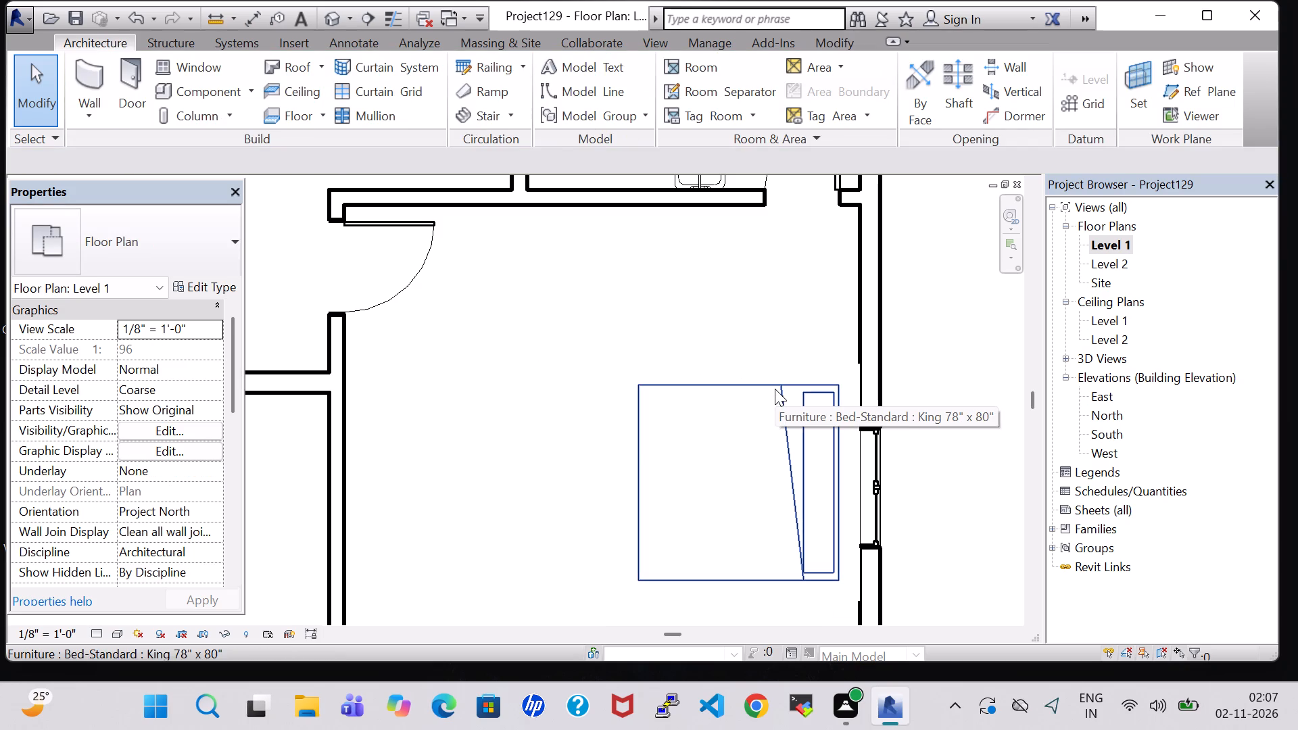
Nudge the king bed horizontally so its headboard sits close to the east wall at the window.
{"action": "key", "text": "Left"}
{"action": "left_click", "coordinate": [775, 389]}
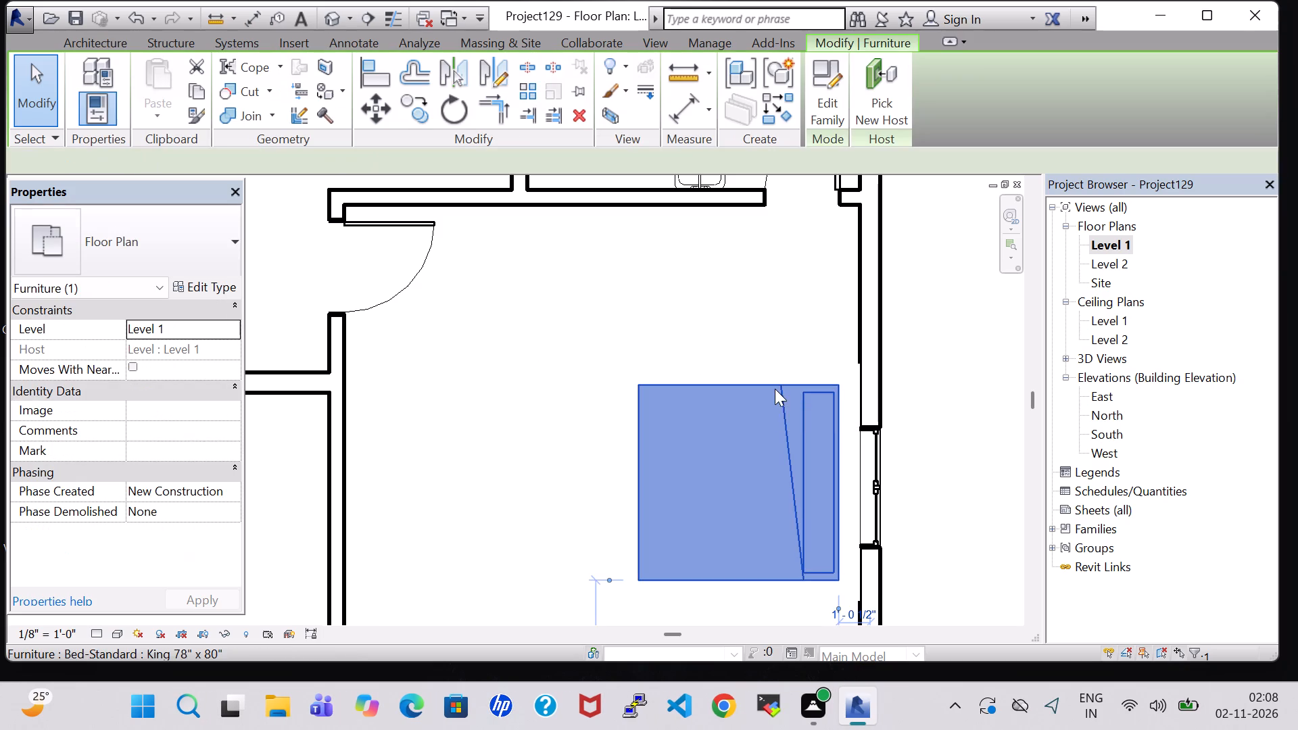
{"action": "key", "text": "Left"}
{"action": "key", "text": "Left"}
{"action": "left_click", "coordinate": [775, 322]}
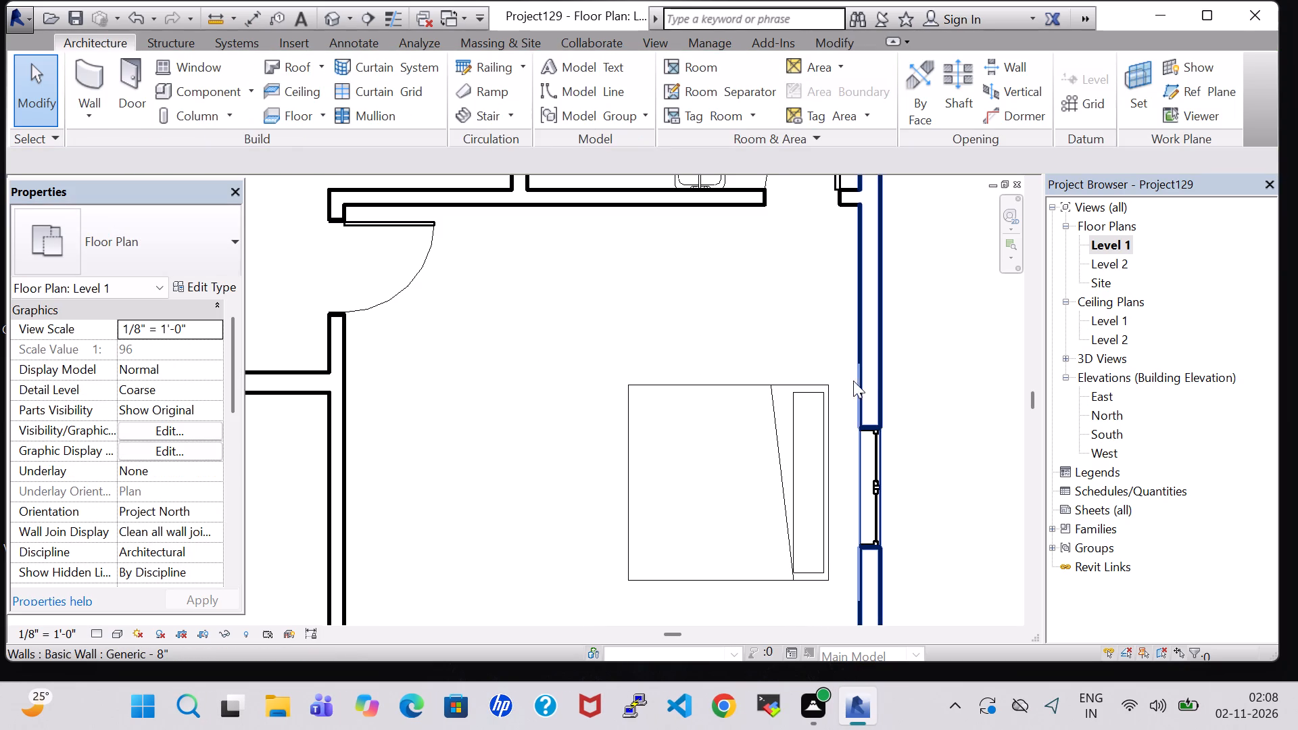
{"action": "left_click", "coordinate": [788, 331]}
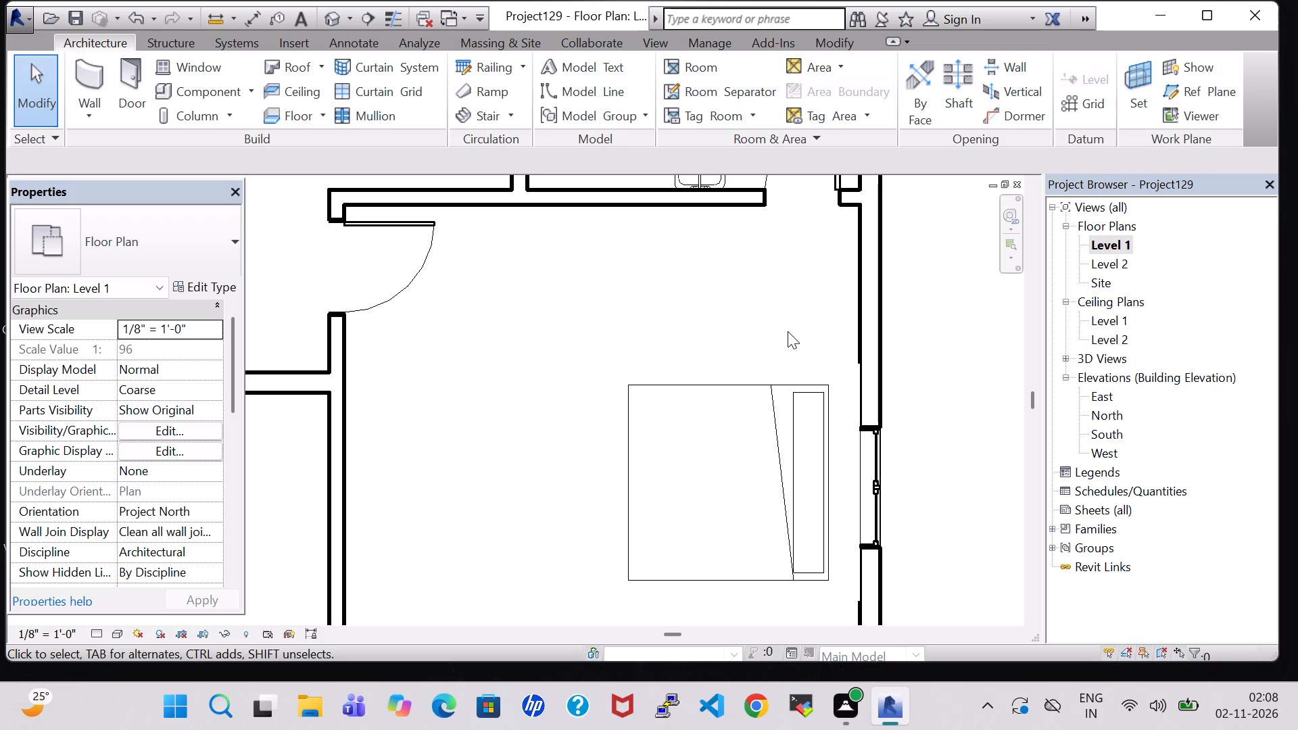
{"action": "scroll", "coordinate": [788, 331], "scroll_direction": "down", "scroll_amount": 3}
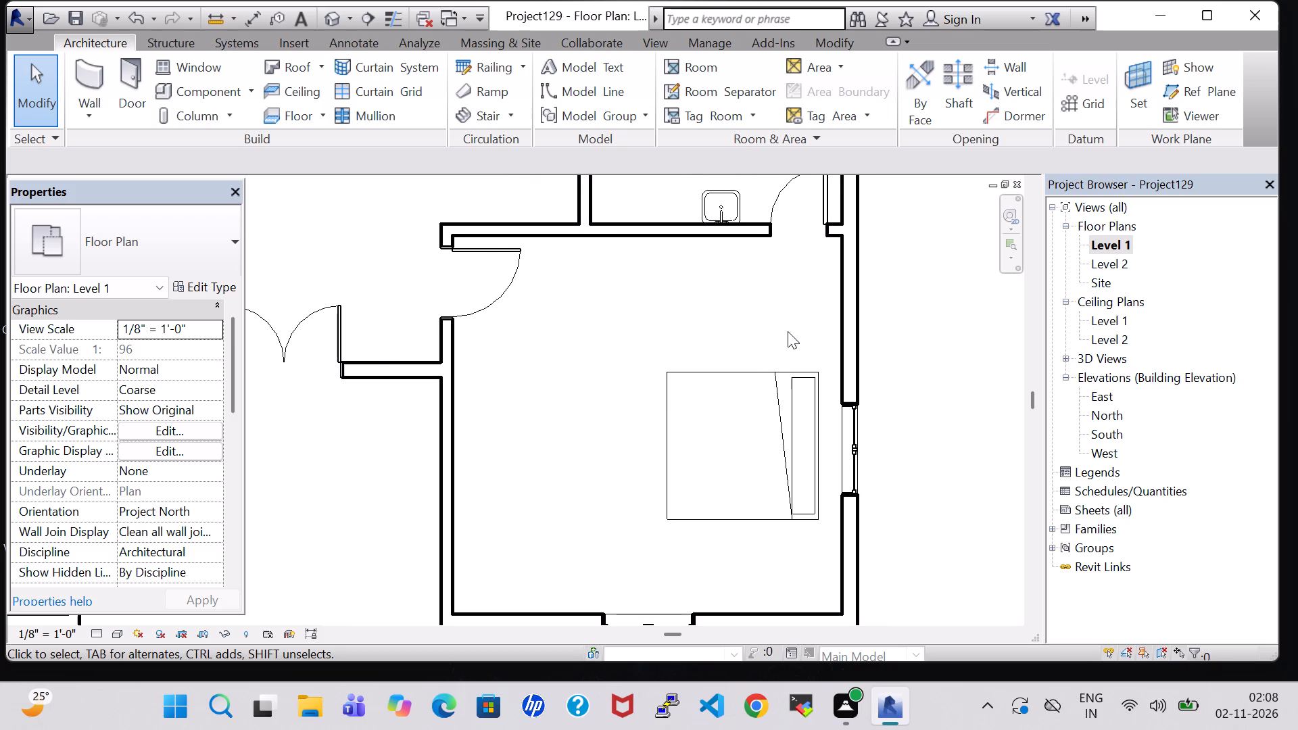
{"action": "left_click", "coordinate": [795, 385]}
{"action": "key", "text": "Right"}
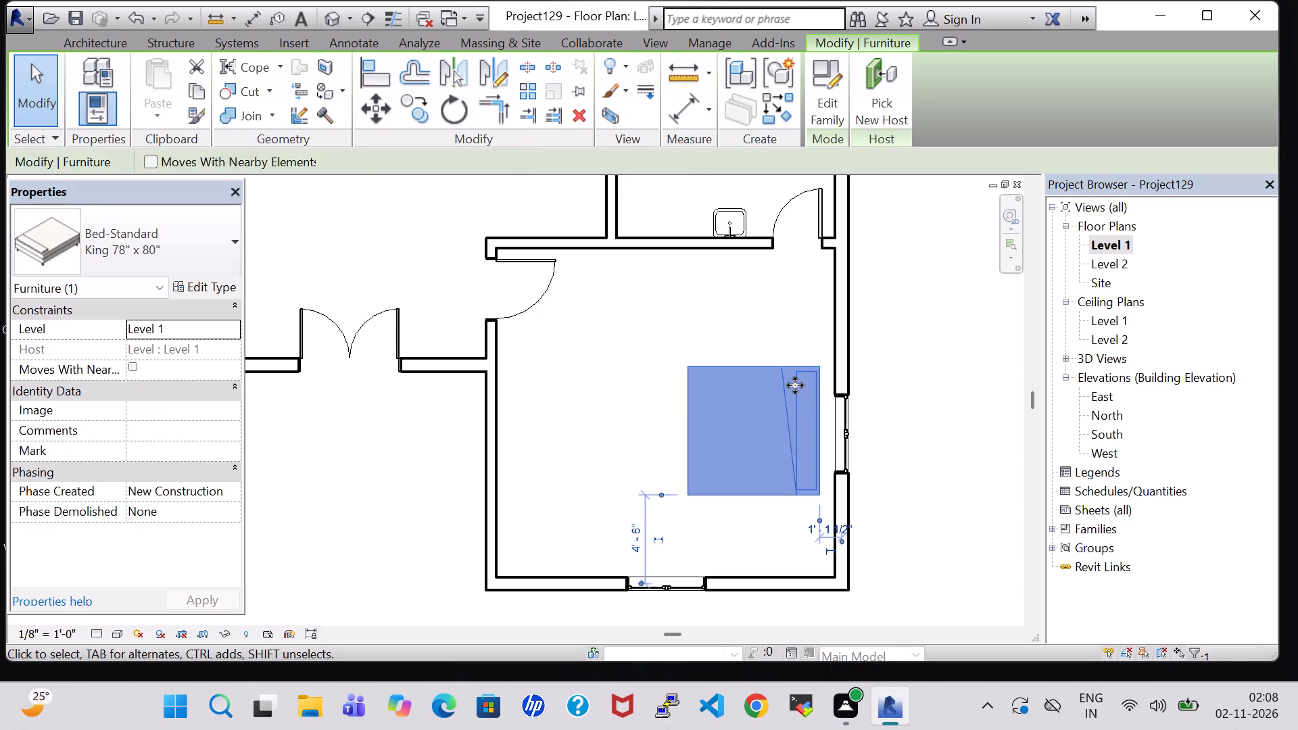
{"action": "key", "text": "Right"}
{"action": "key", "text": "Right"}
{"action": "left_click", "coordinate": [911, 342]}
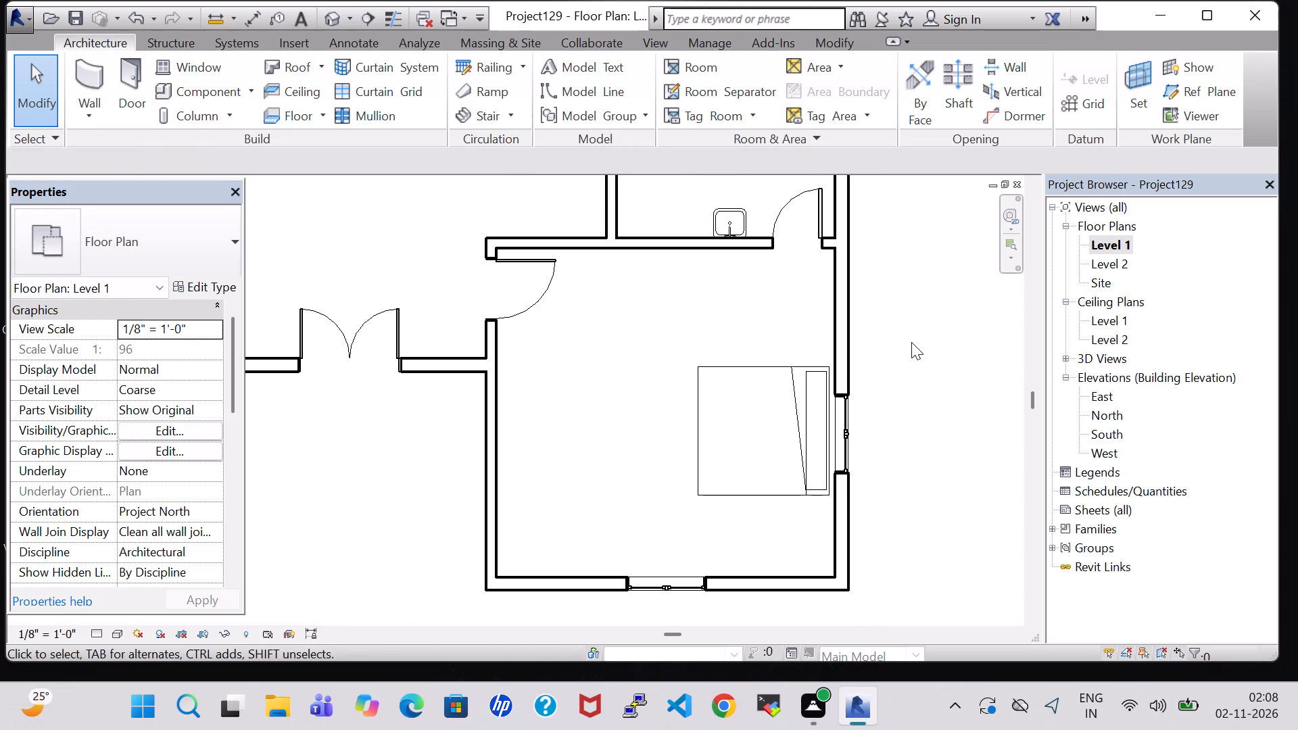
{"action": "left_click", "coordinate": [631, 342]}
Place a 24" x 24" x 24" Table-Coffee like Bedroom-2's beside the north edge of the lower-east bedroom's king bed, near the east wall.
{"action": "scroll", "coordinate": [631, 342], "scroll_direction": "down", "scroll_amount": 7}
{"action": "middle_click_drag", "start_coordinate": [746, 281], "coordinate": [745, 317]}
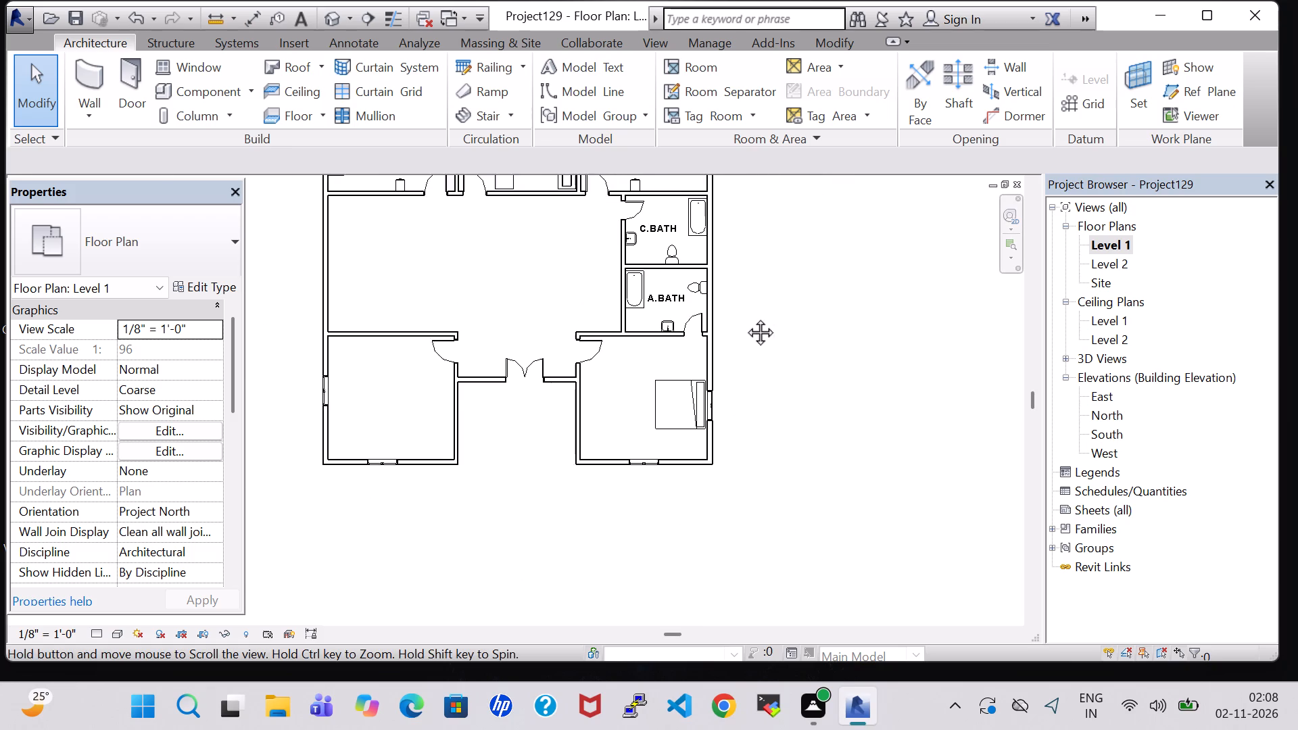
{"action": "middle_click_drag", "start_coordinate": [745, 317], "coordinate": [757, 415]}
{"action": "left_click", "coordinate": [704, 272]}
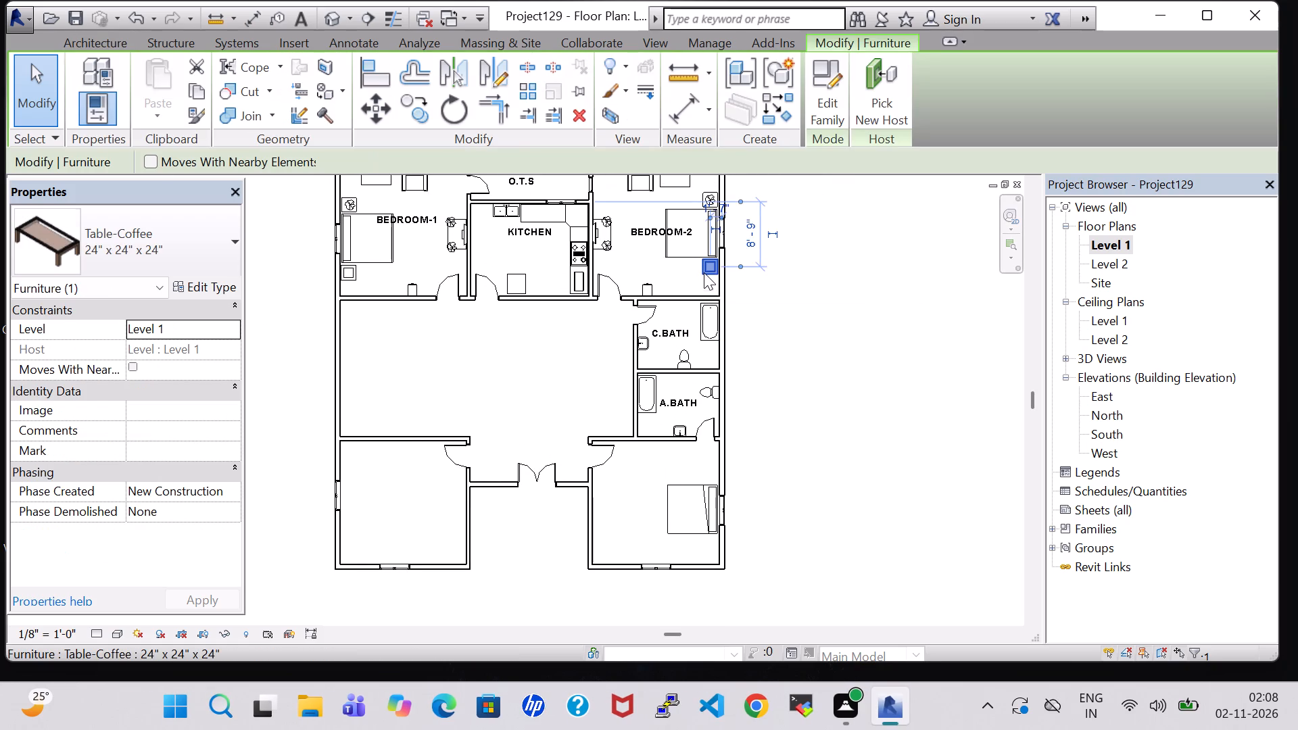
{"action": "right_click", "coordinate": [704, 272]}
{"action": "left_click", "coordinate": [793, 356]}
{"action": "scroll", "coordinate": [725, 462], "scroll_direction": "up", "scroll_amount": 3}
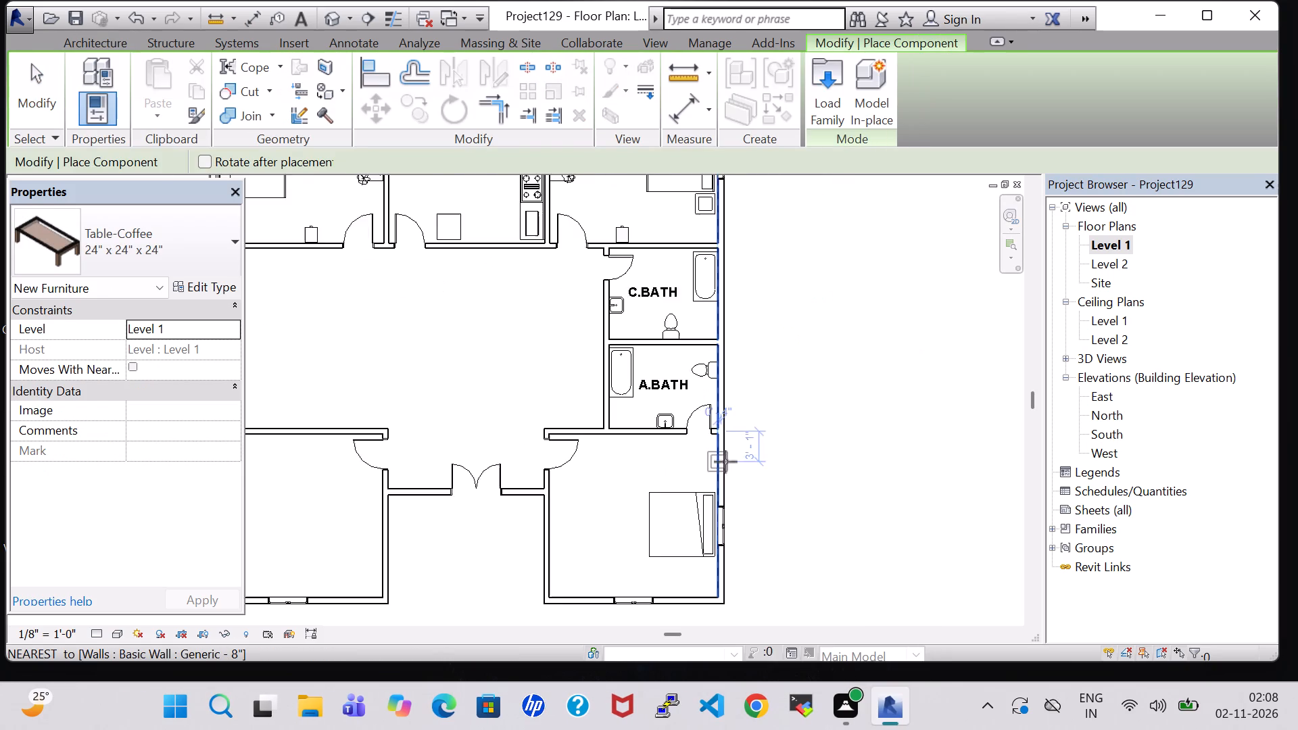
{"action": "scroll", "coordinate": [725, 462], "scroll_direction": "up", "scroll_amount": 4}
{"action": "left_click", "coordinate": [682, 491]}
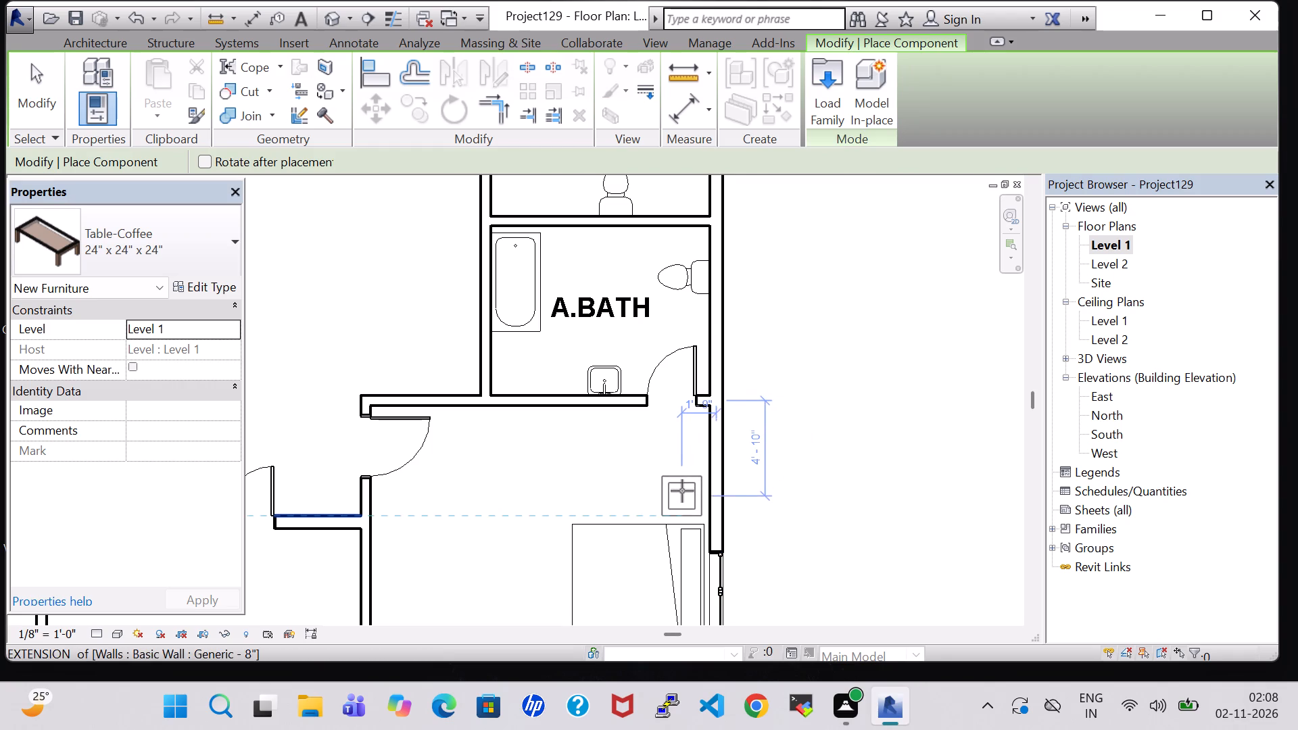
Place a 24" x 24" Table-End like Bedroom-2's just south of the lower-east bedroom's king bed, near the east wall.
{"action": "key", "text": "Escape"}
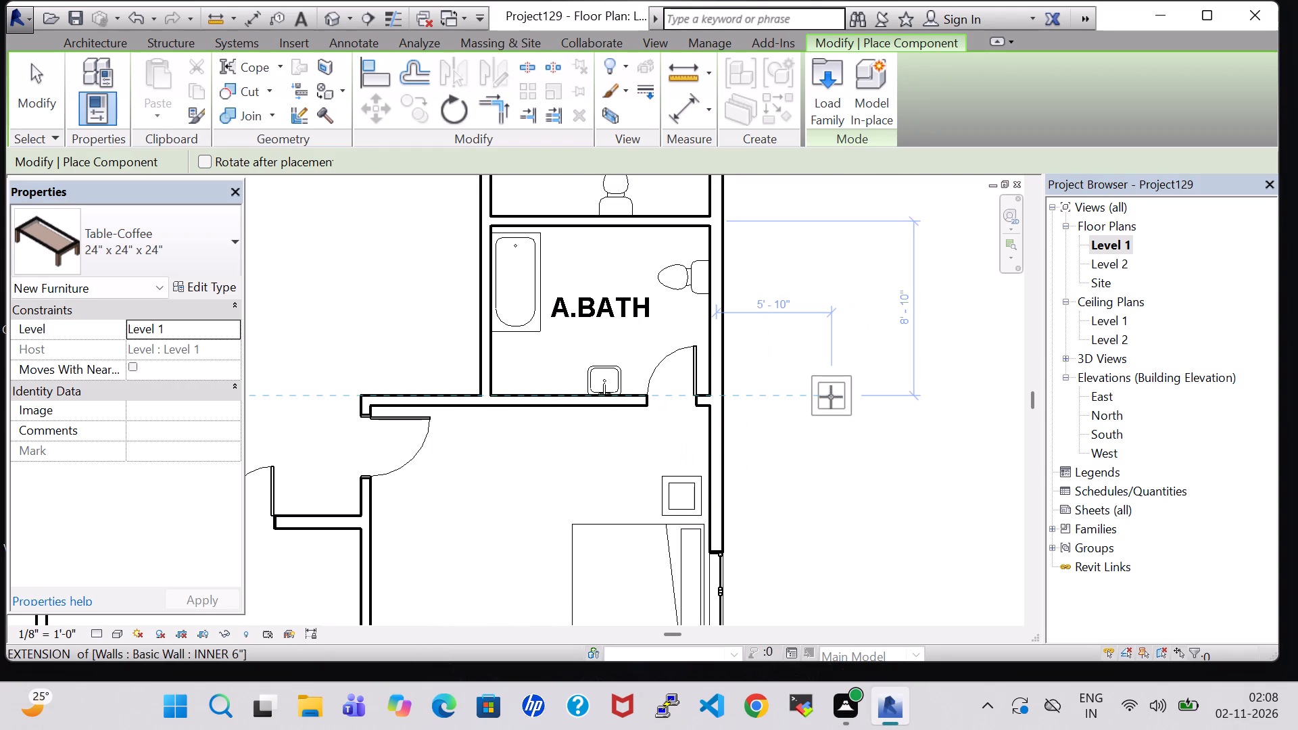
{"action": "key", "text": "Escape"}
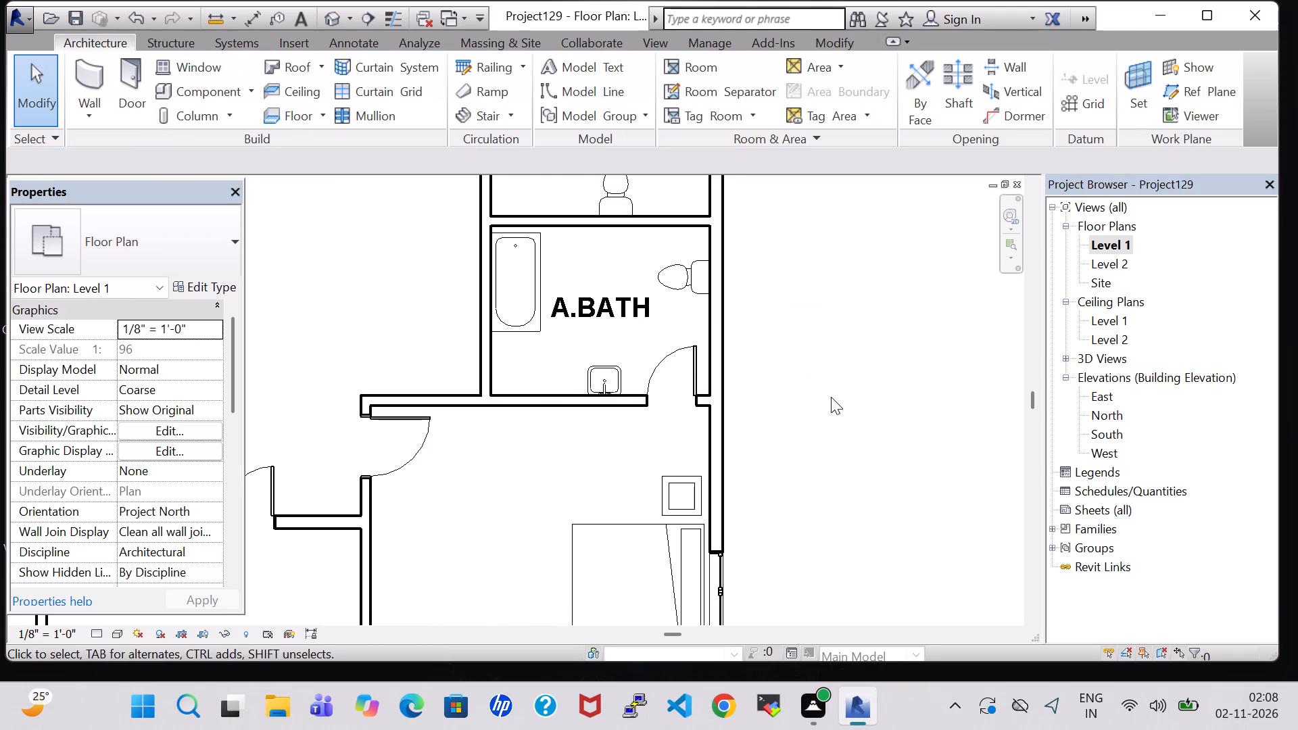
{"action": "scroll", "coordinate": [831, 397], "scroll_direction": "down", "scroll_amount": 5}
{"action": "middle_click_drag", "start_coordinate": [776, 278], "coordinate": [797, 537]}
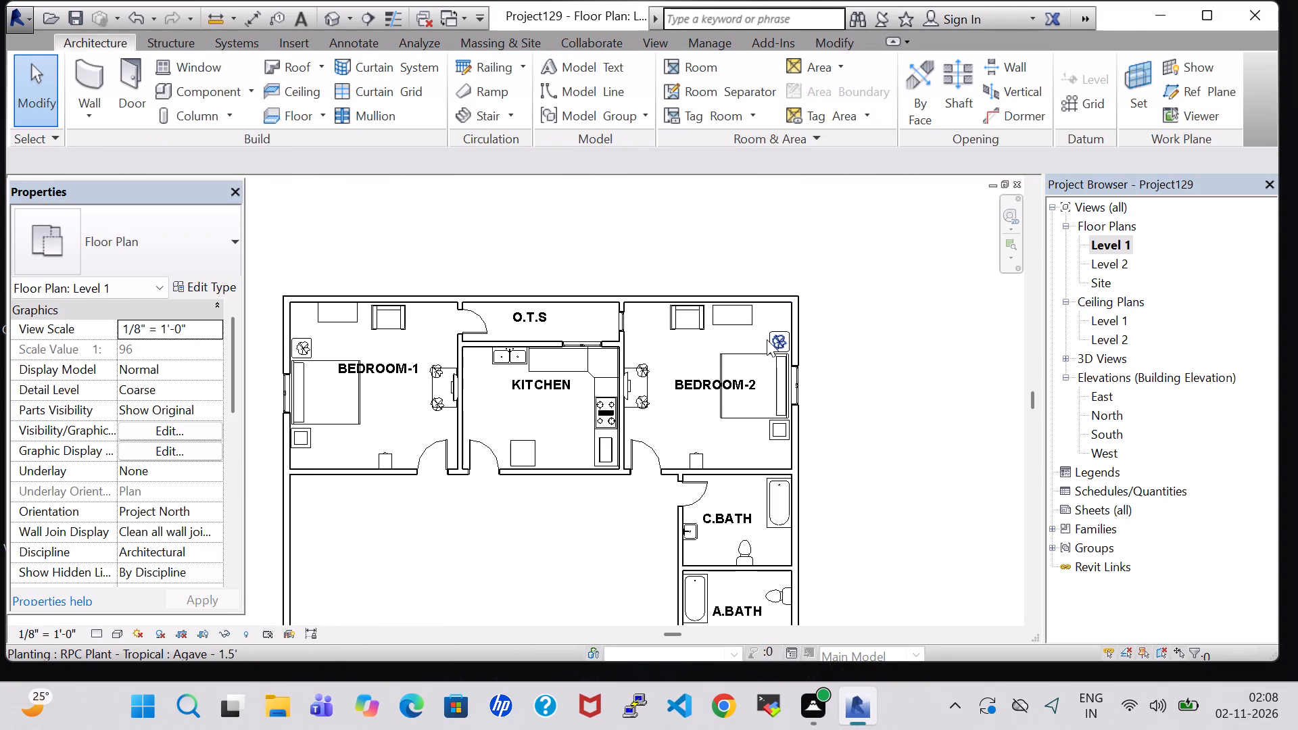
{"action": "scroll", "coordinate": [767, 339], "scroll_direction": "up", "scroll_amount": 8}
{"action": "left_click", "coordinate": [780, 320]}
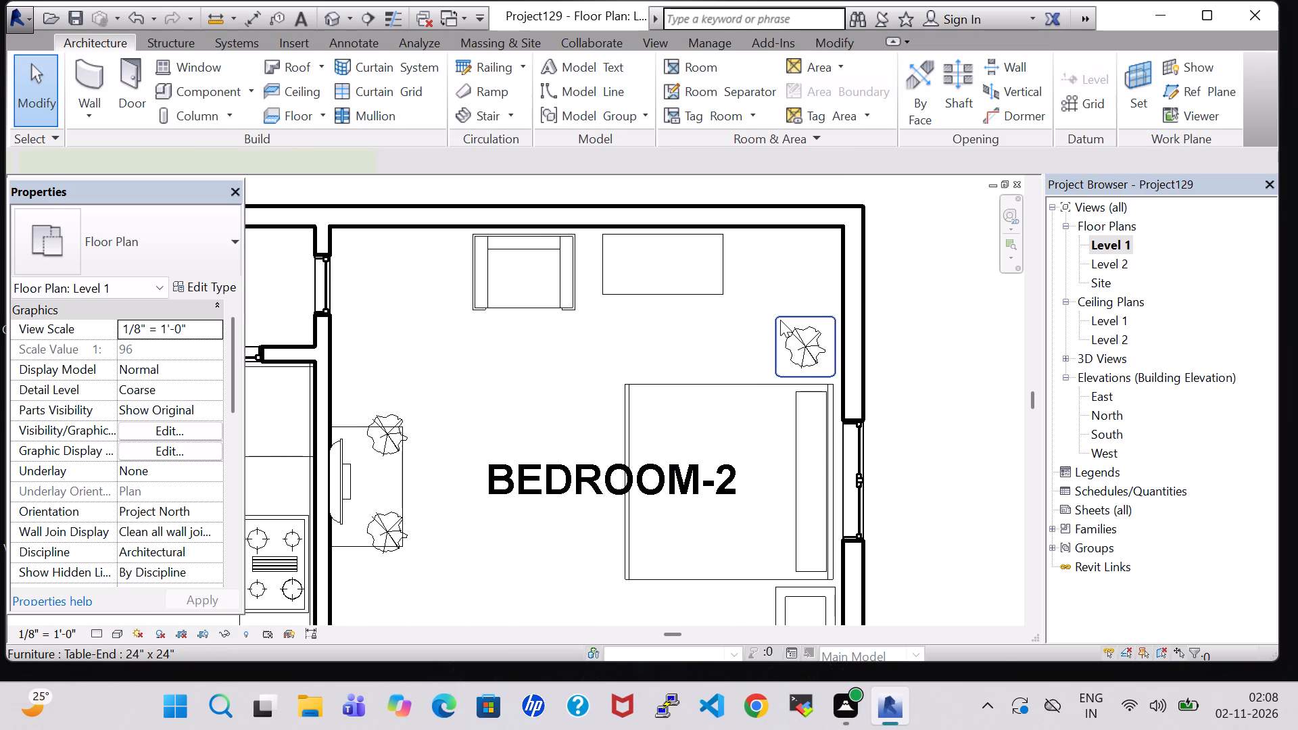
{"action": "right_click", "coordinate": [780, 320]}
{"action": "left_click", "coordinate": [871, 360]}
{"action": "scroll", "coordinate": [893, 449], "scroll_direction": "down", "scroll_amount": 2}
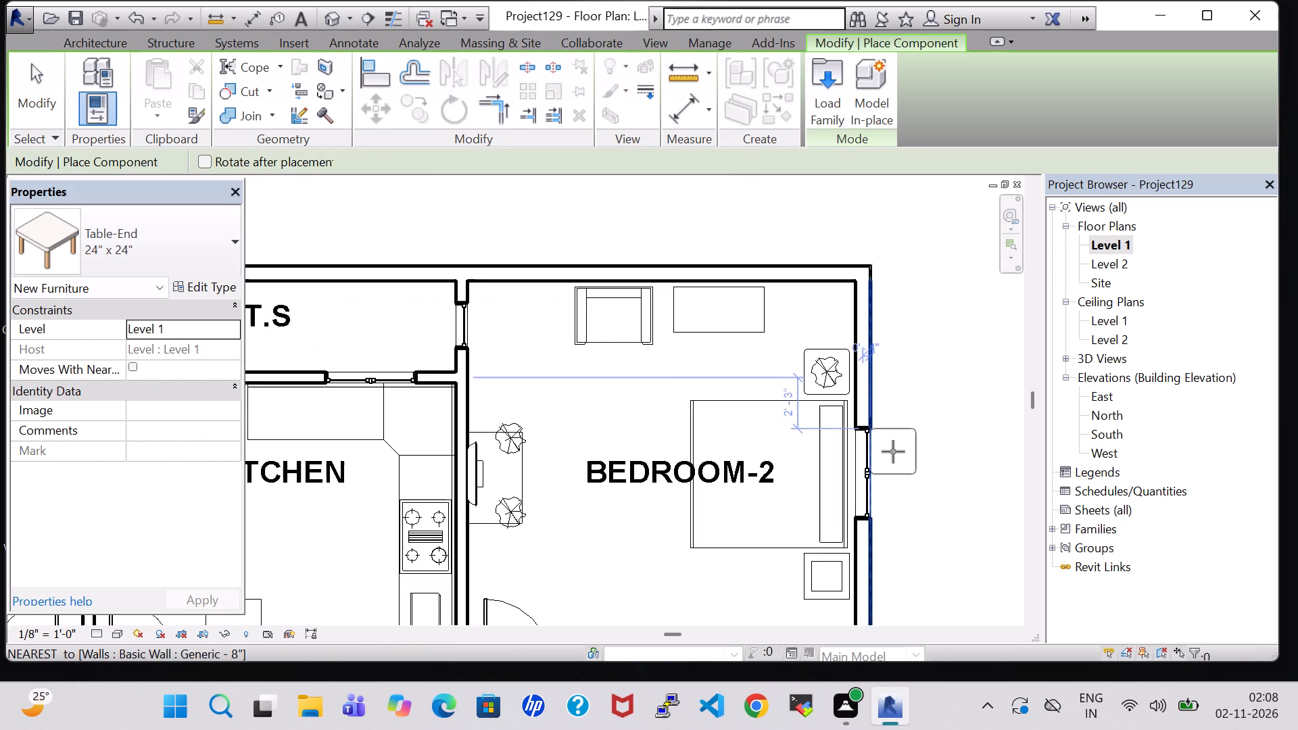
{"action": "scroll", "coordinate": [893, 452], "scroll_direction": "down", "scroll_amount": 3}
{"action": "middle_click_drag", "start_coordinate": [951, 516], "coordinate": [963, 257]}
{"action": "middle_click_drag", "start_coordinate": [901, 492], "coordinate": [880, 241]}
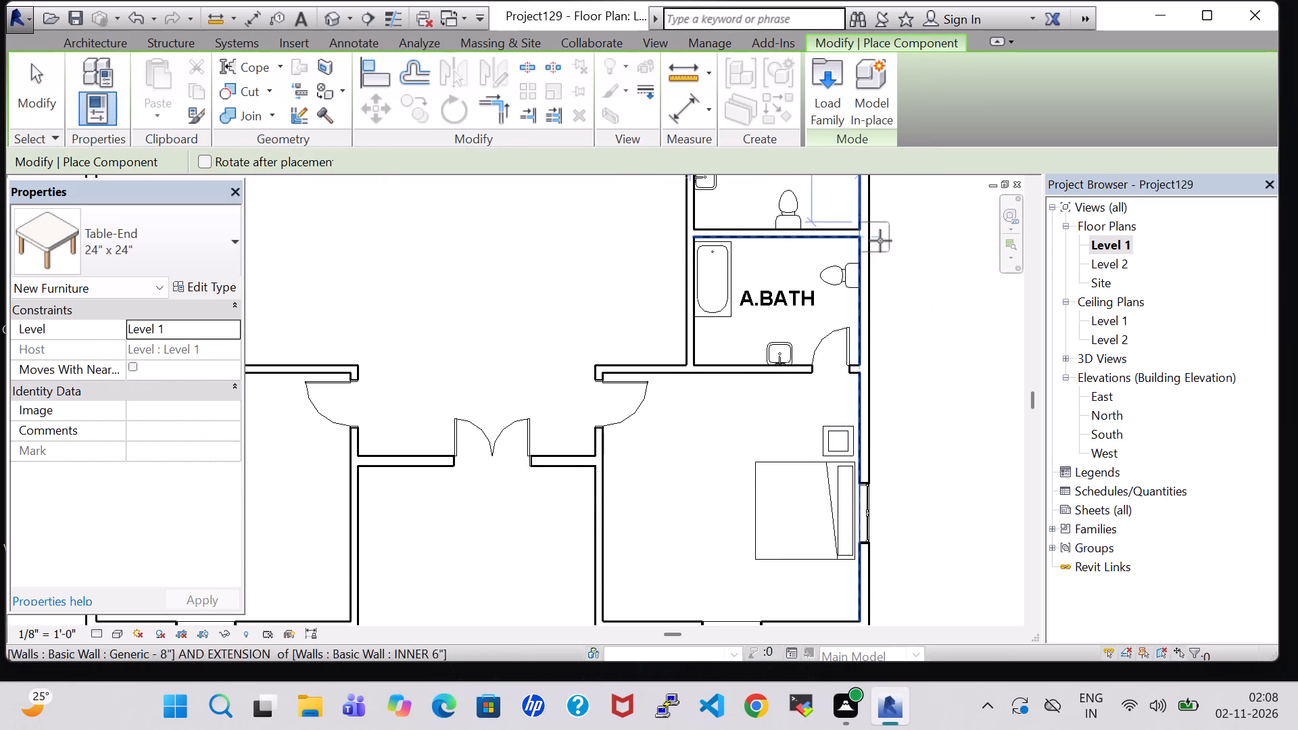
{"action": "scroll", "coordinate": [836, 589], "scroll_direction": "up", "scroll_amount": 3}
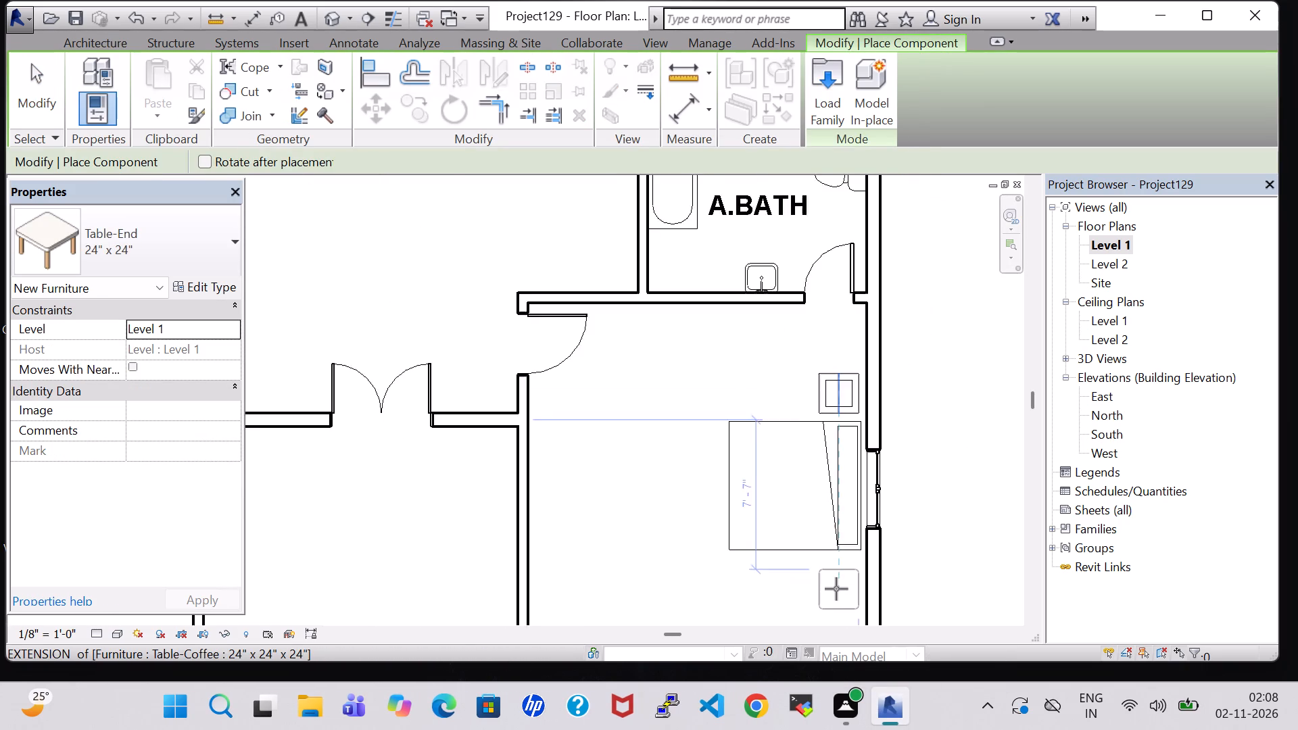
{"action": "scroll", "coordinate": [836, 589], "scroll_direction": "up", "scroll_amount": 3}
{"action": "middle_click_drag", "start_coordinate": [838, 581], "coordinate": [855, 458]}
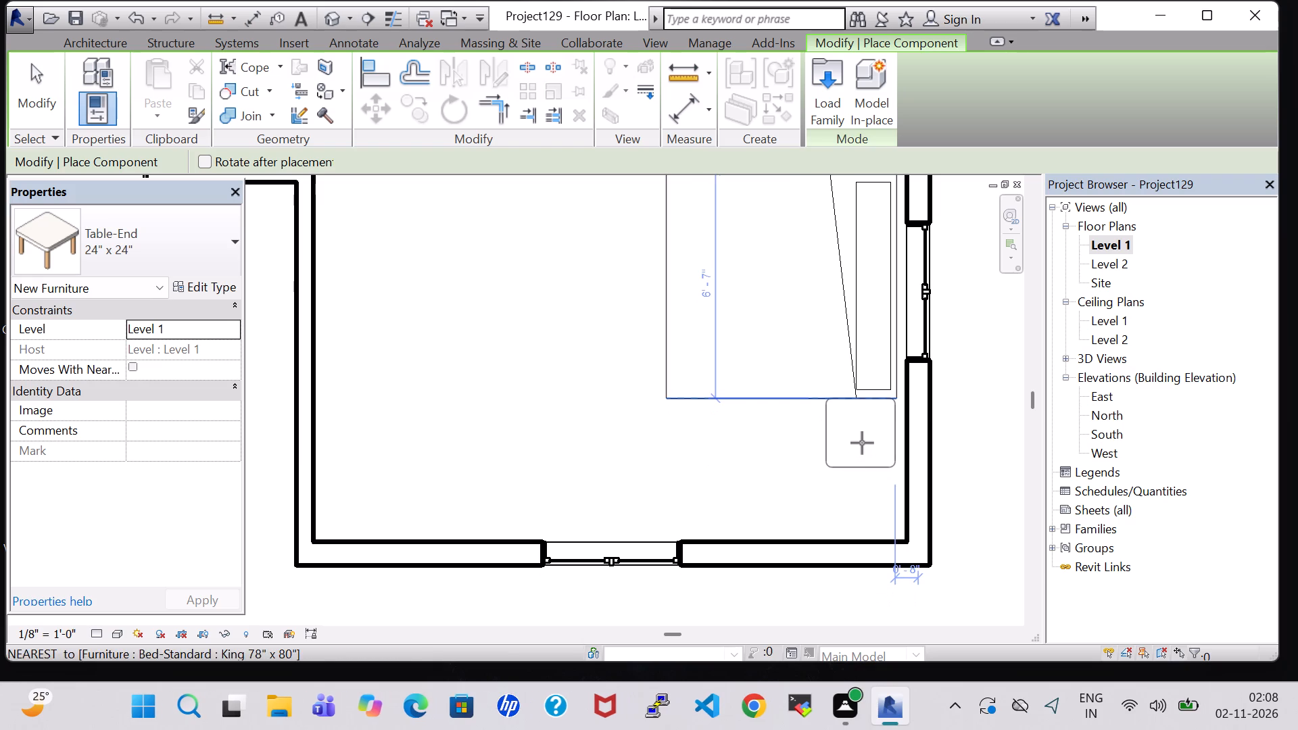
{"action": "left_click", "coordinate": [862, 447]}
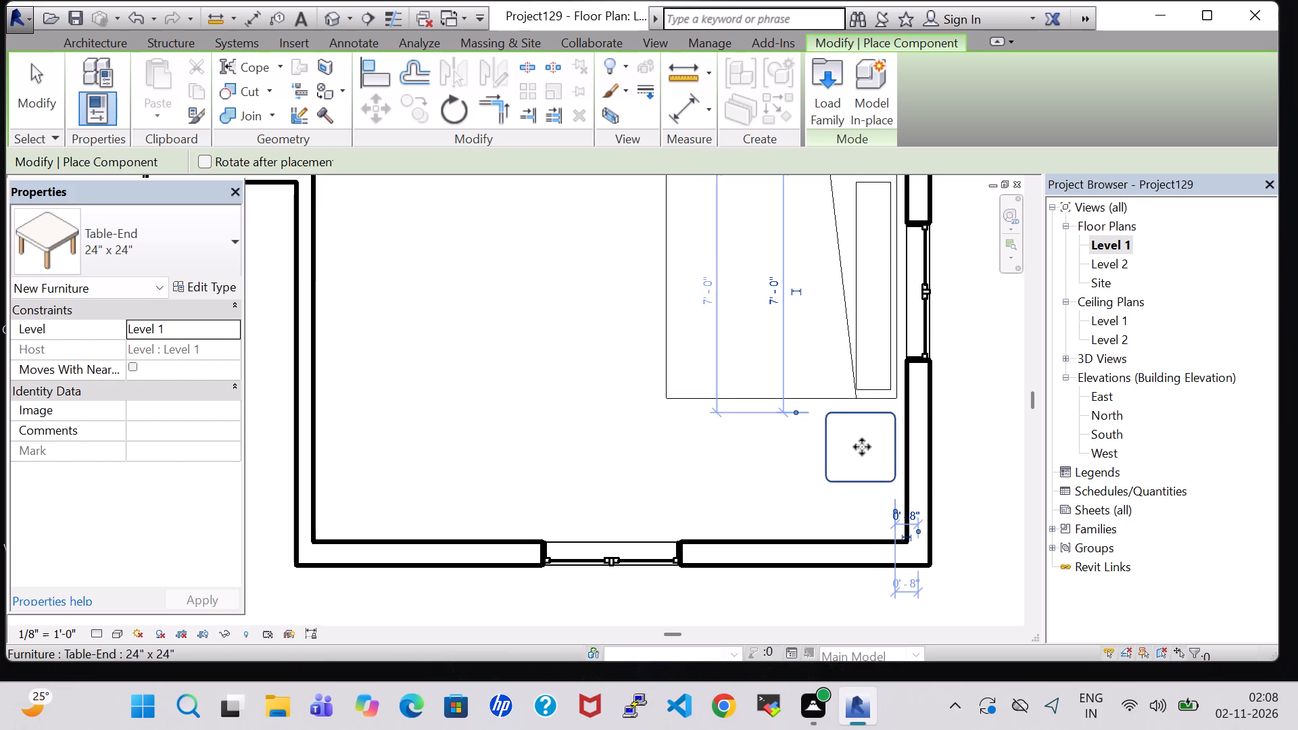
{"action": "key", "text": "Escape"}
{"action": "key", "text": "Escape"}
Place an RPC Plant - Tropical Agave 1.5' like Bedroom-2's at the west edge of the lower-east bedroom's end table.
{"action": "scroll", "coordinate": [859, 445], "scroll_direction": "down", "scroll_amount": 11}
{"action": "middle_click_drag", "start_coordinate": [902, 334], "coordinate": [900, 454]}
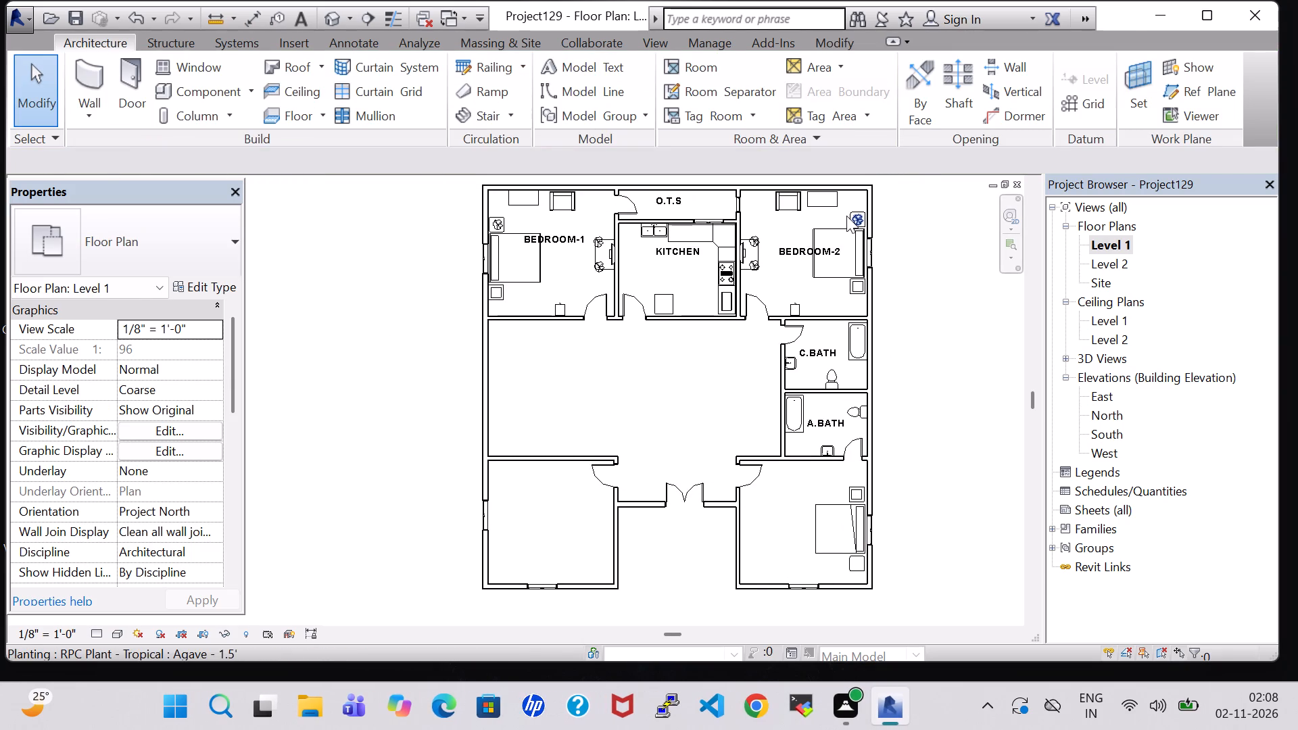
{"action": "left_click", "coordinate": [856, 221]}
{"action": "right_click", "coordinate": [856, 221]}
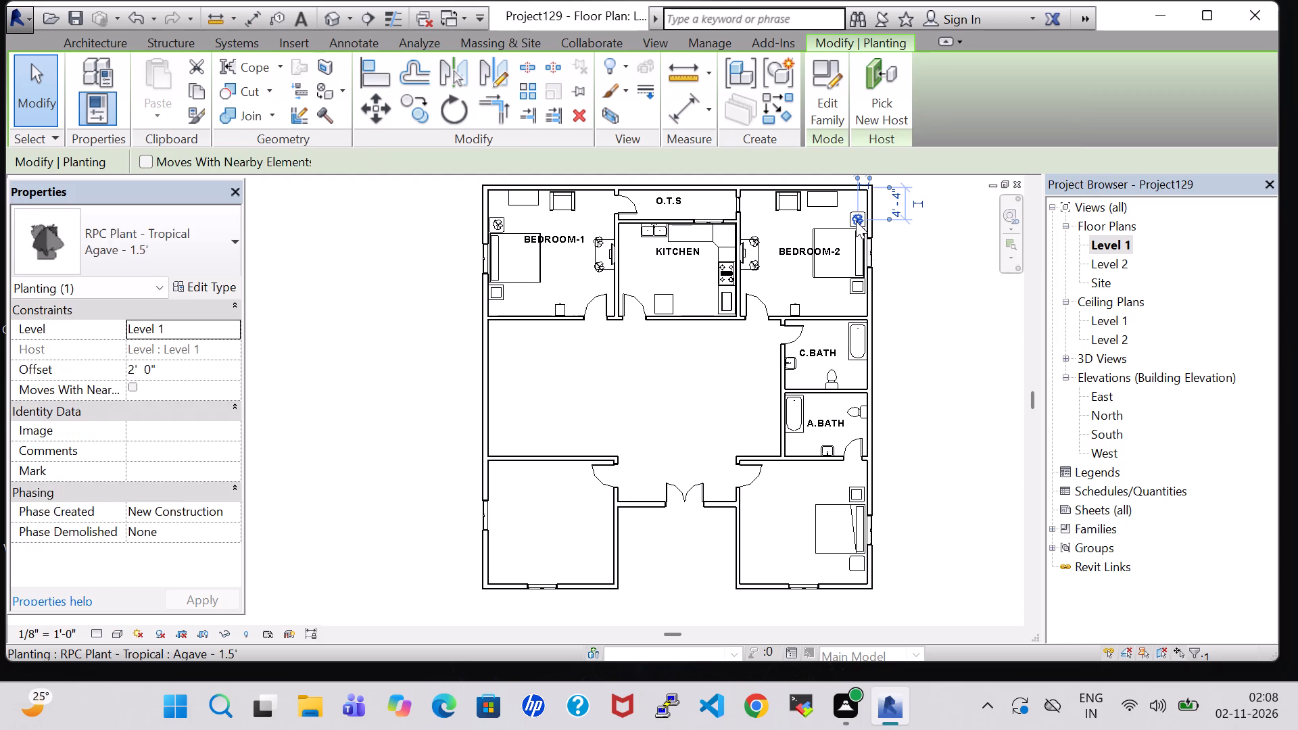
{"action": "left_click", "coordinate": [951, 359]}
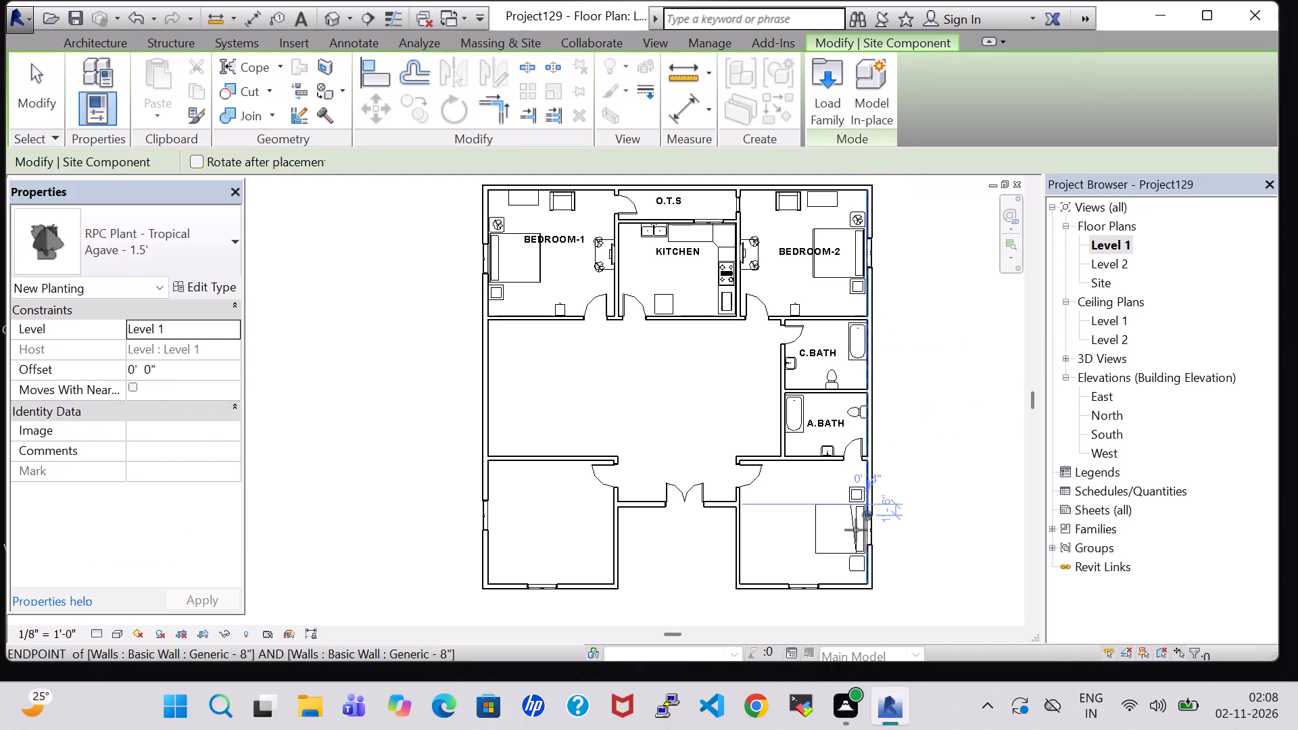
{"action": "scroll", "coordinate": [855, 532], "scroll_direction": "up", "scroll_amount": 6}
{"action": "middle_click_drag", "start_coordinate": [841, 499], "coordinate": [830, 445]}
{"action": "scroll", "coordinate": [841, 499], "scroll_direction": "up", "scroll_amount": 1}
{"action": "middle_click_drag", "start_coordinate": [829, 437], "coordinate": [827, 258]}
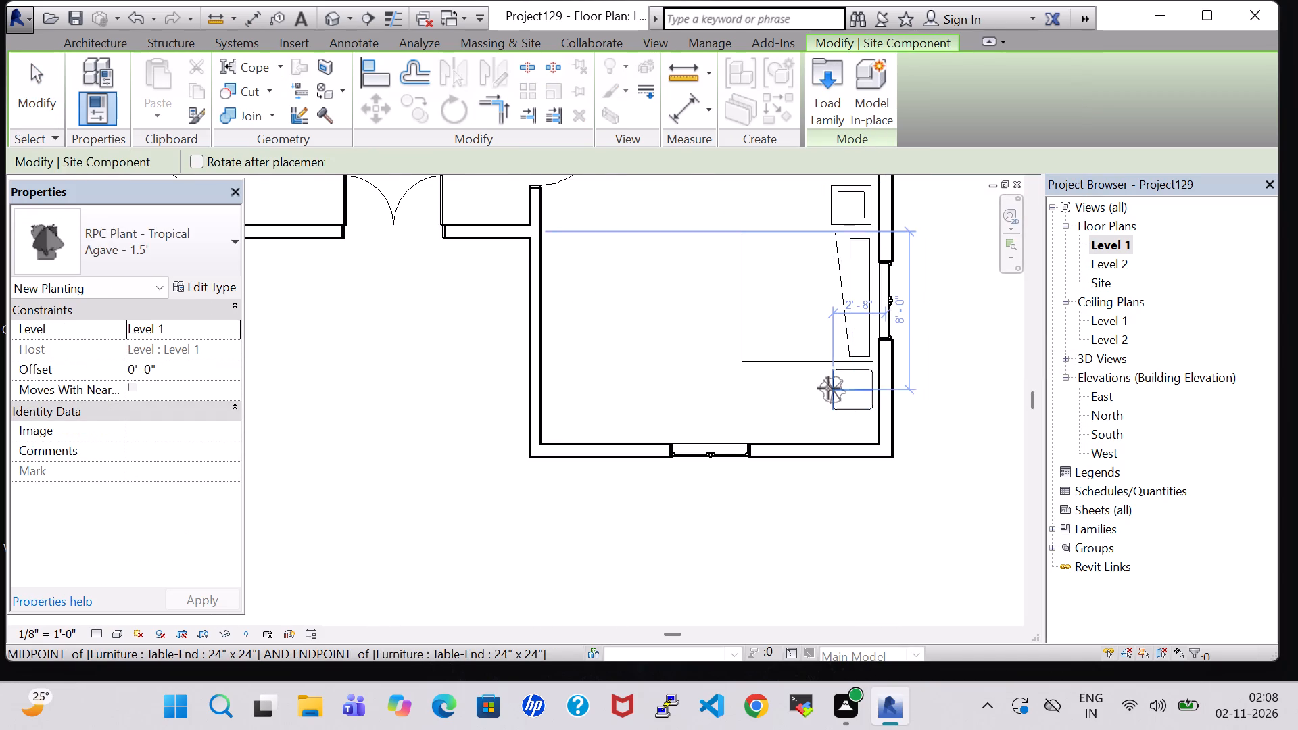
{"action": "left_click", "coordinate": [828, 388]}
{"action": "key", "text": "Escape"}
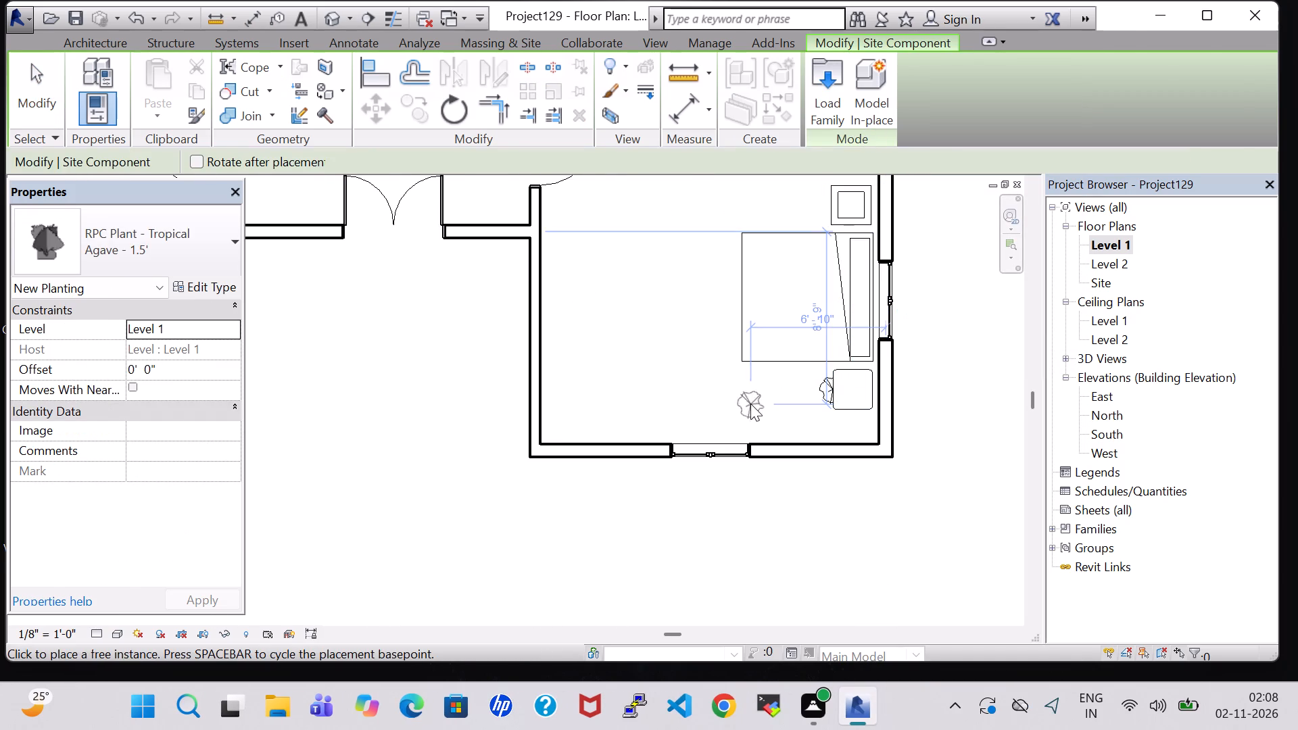
{"action": "key", "text": "Escape"}
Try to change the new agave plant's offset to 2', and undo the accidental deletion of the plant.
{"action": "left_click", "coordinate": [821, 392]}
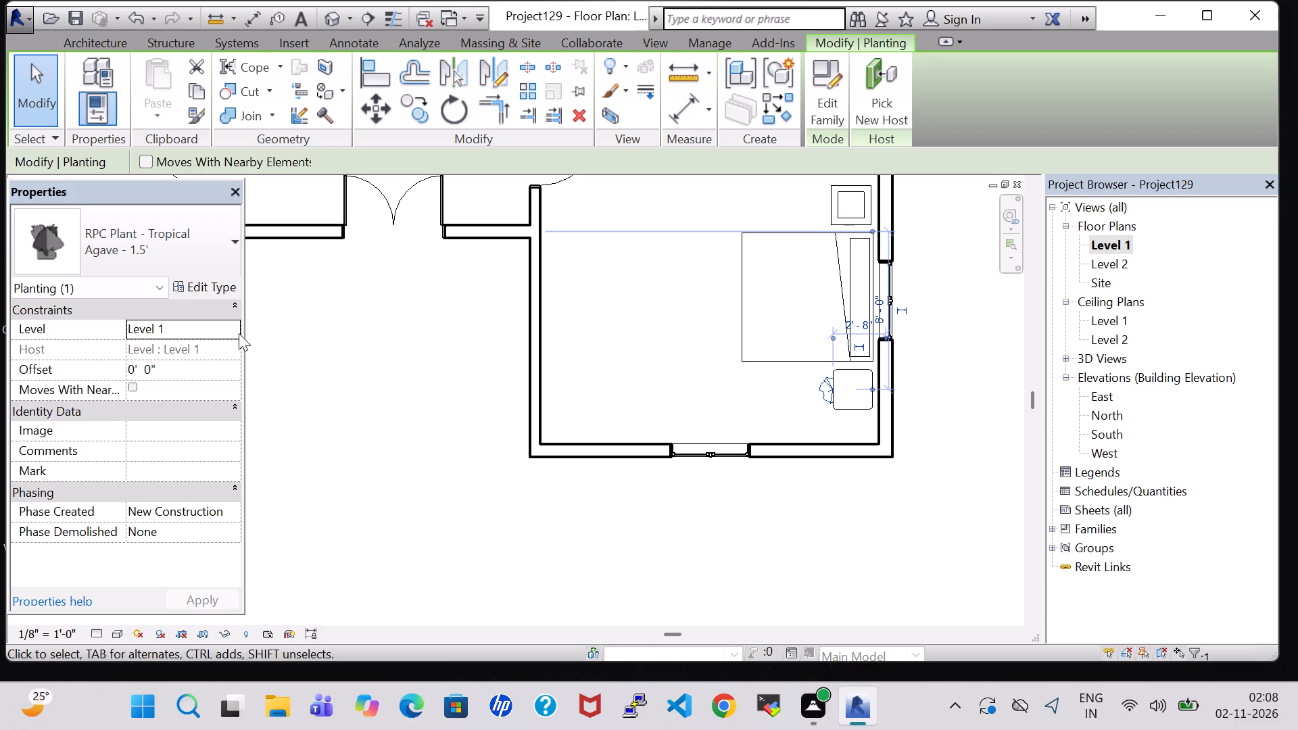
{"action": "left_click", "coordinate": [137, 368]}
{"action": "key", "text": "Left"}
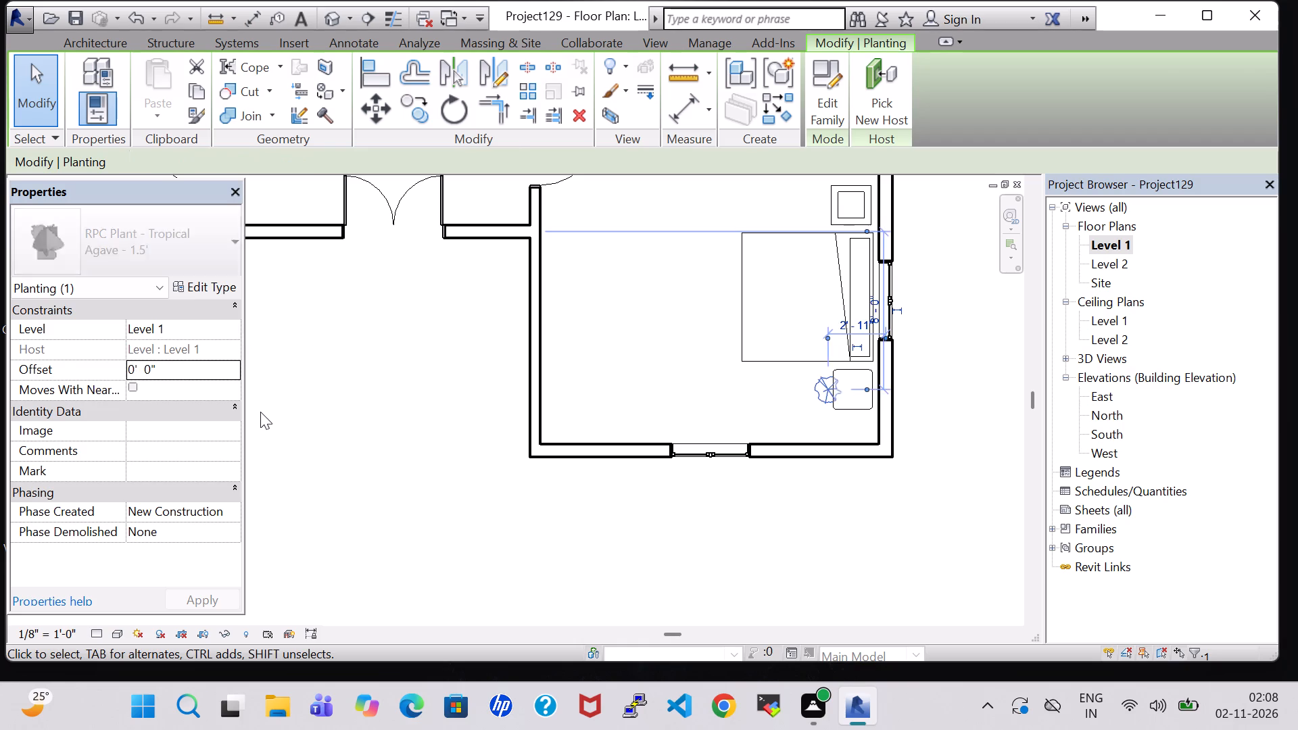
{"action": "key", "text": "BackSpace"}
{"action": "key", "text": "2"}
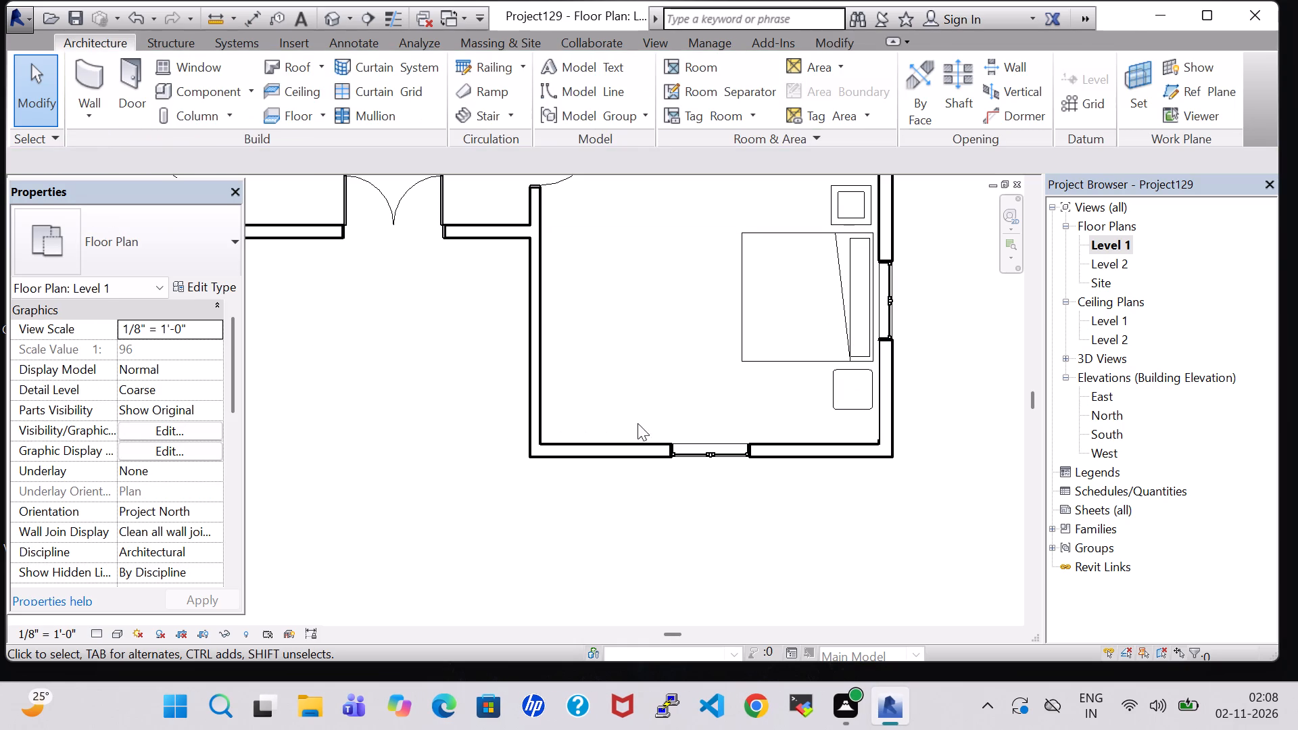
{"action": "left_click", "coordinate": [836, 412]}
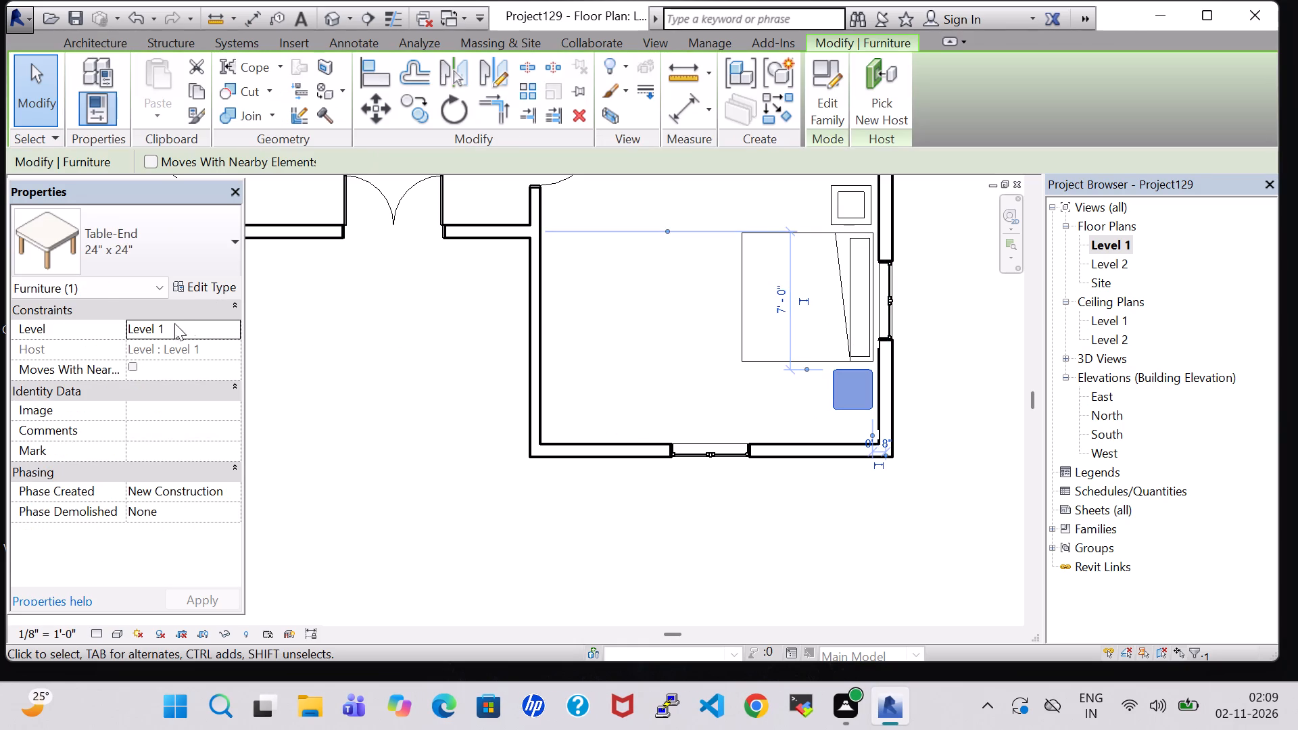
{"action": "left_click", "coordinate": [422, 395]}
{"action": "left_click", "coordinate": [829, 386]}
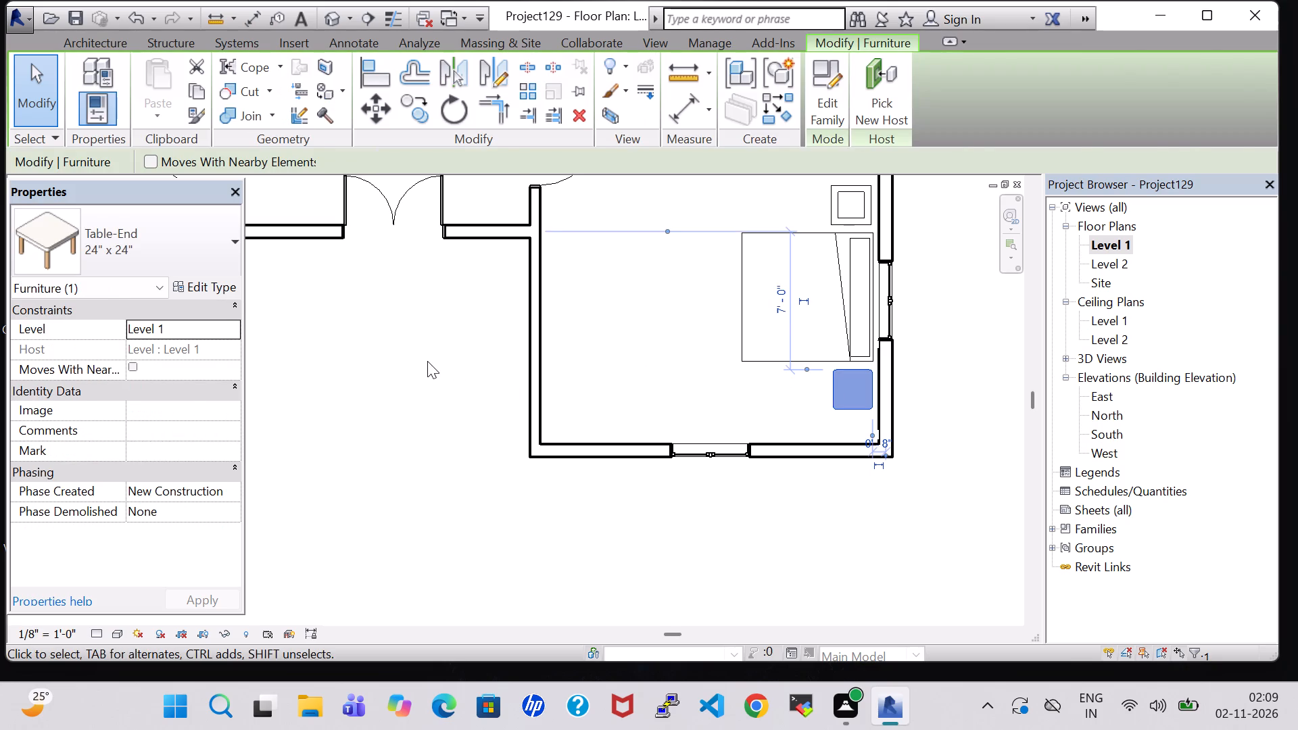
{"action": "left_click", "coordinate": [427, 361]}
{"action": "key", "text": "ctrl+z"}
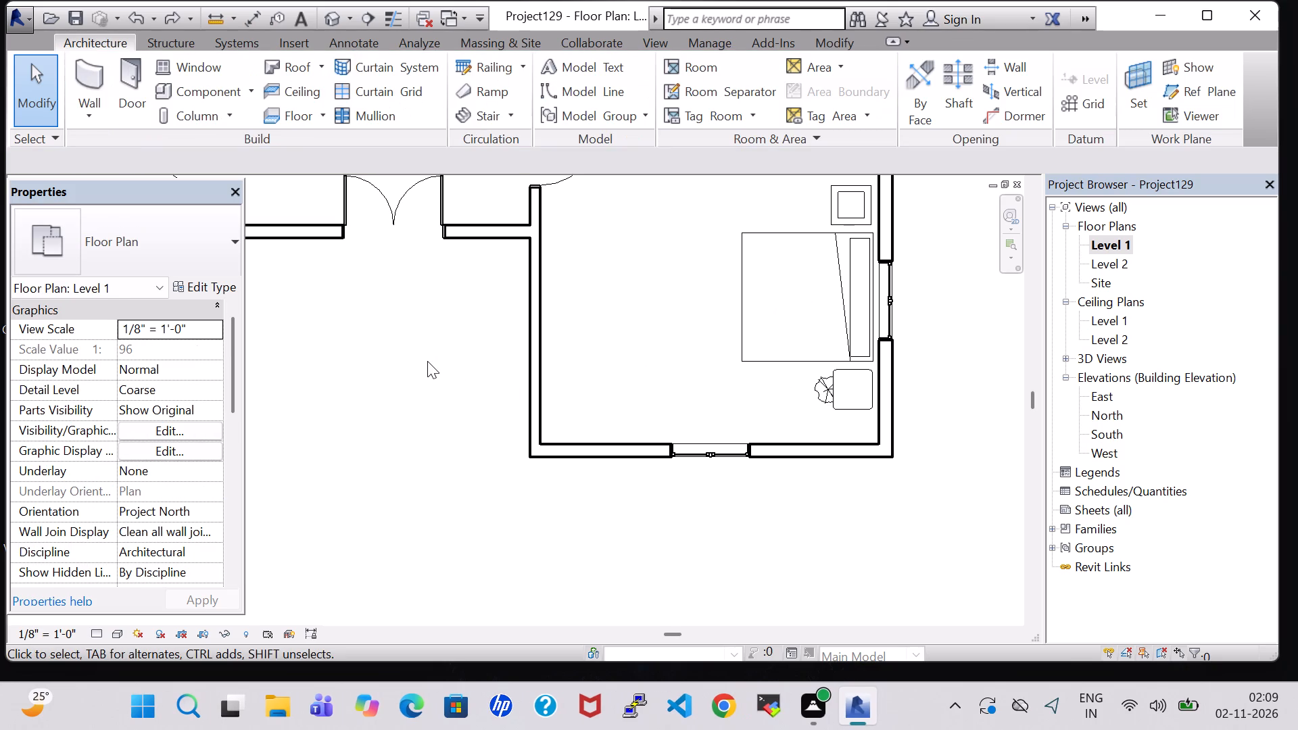
Set the offset of the agave plant beside the lower-east bedroom's end table to 2' 0".
{"action": "left_click", "coordinate": [819, 393]}
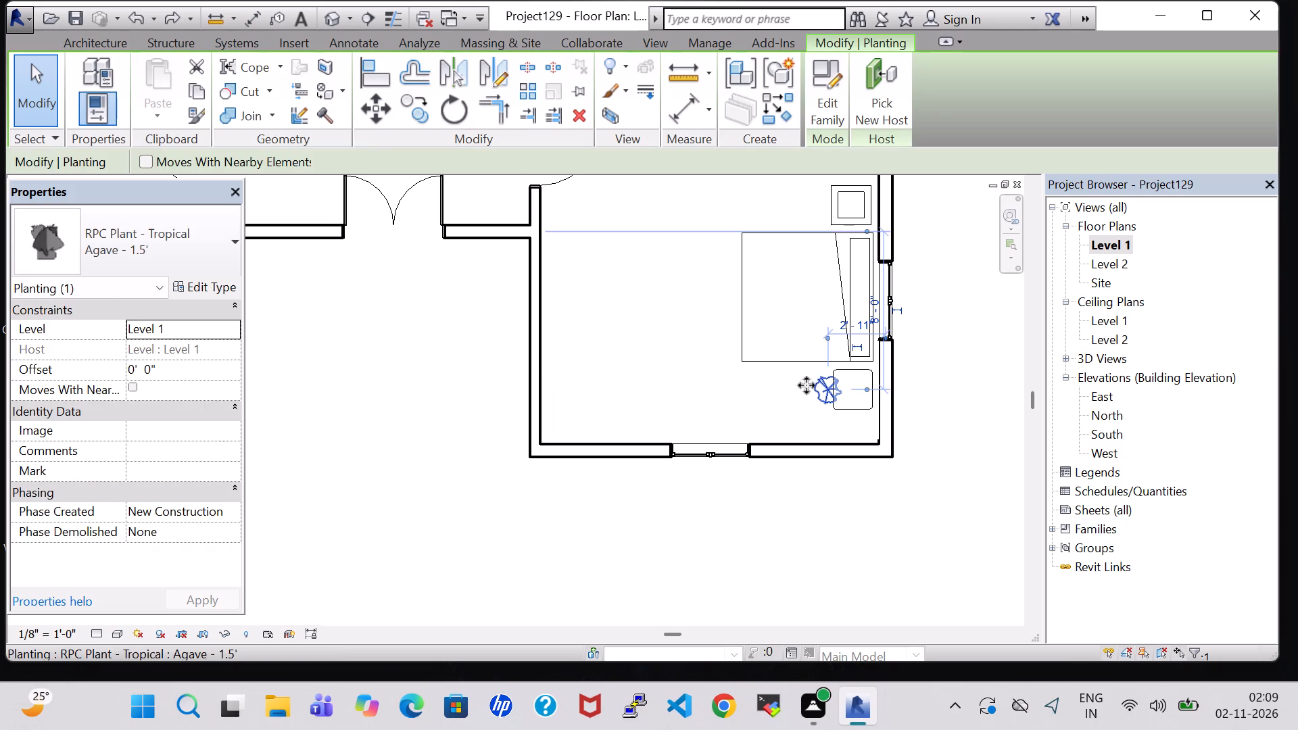
{"action": "left_click", "coordinate": [134, 374]}
{"action": "left_click", "coordinate": [134, 374]}
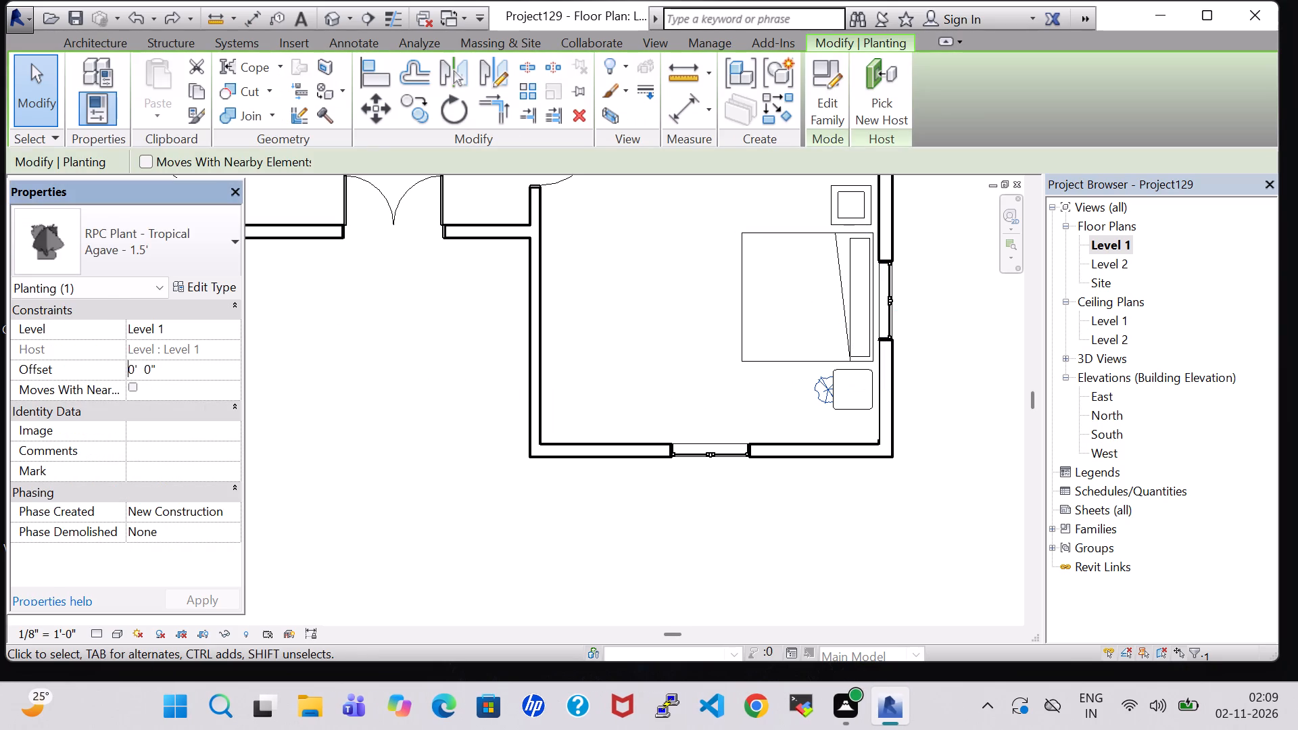
{"action": "key", "text": "BackSpace"}
{"action": "key", "text": "2"}
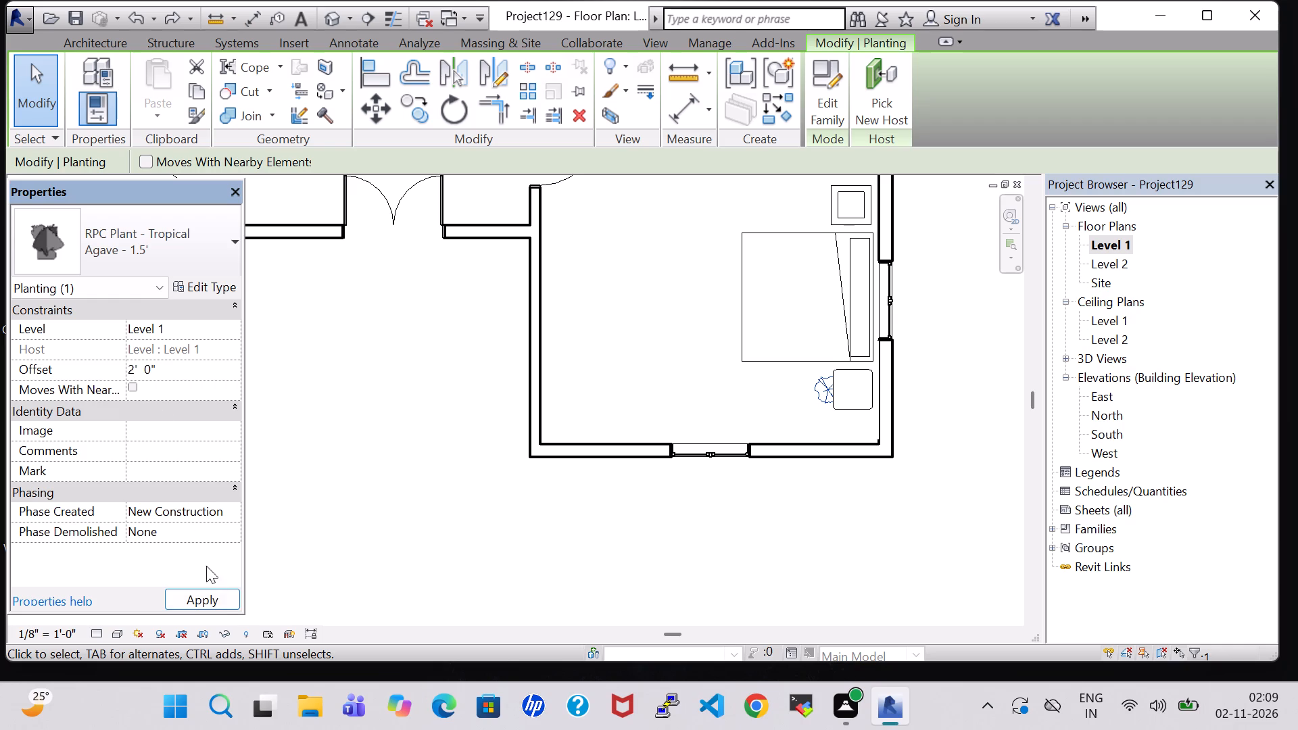
{"action": "left_click", "coordinate": [218, 601]}
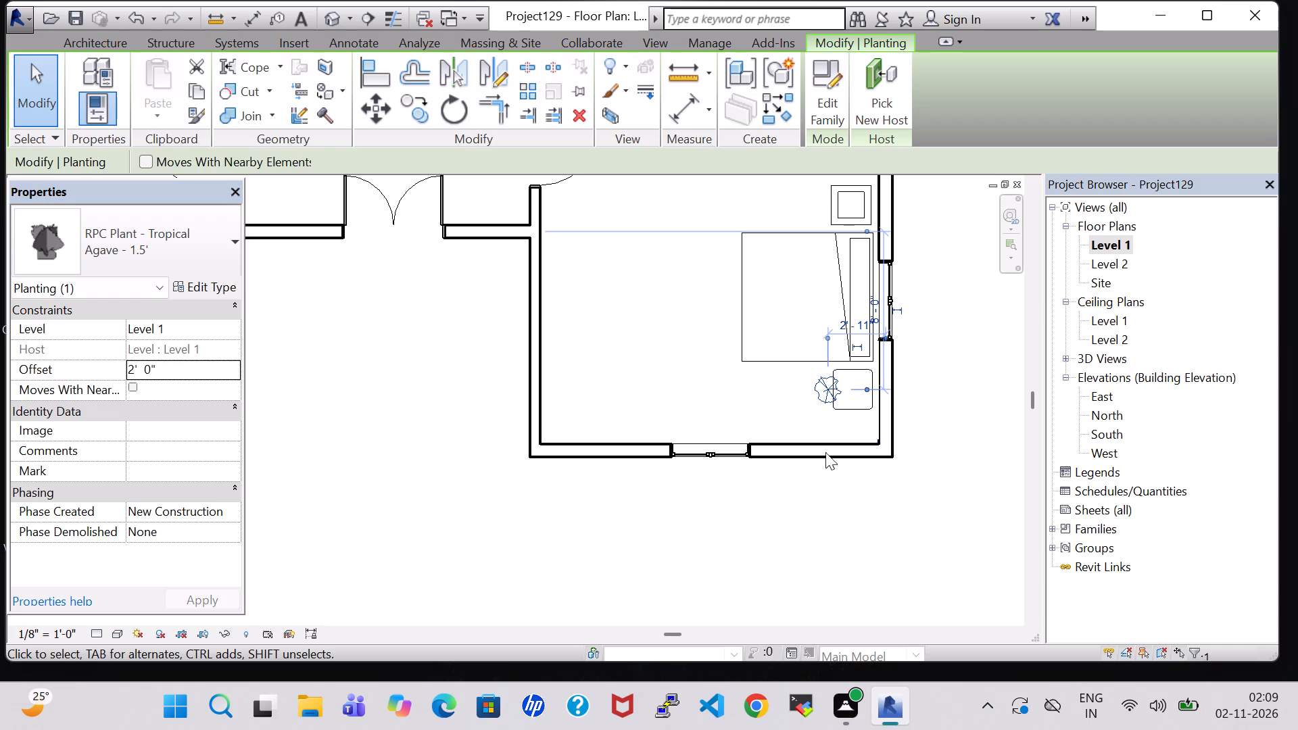
Nudge the agave plant east until it sits centred on the lower-east bedroom's end table.
{"action": "key", "text": "Right"}
{"action": "key", "text": "Right"}
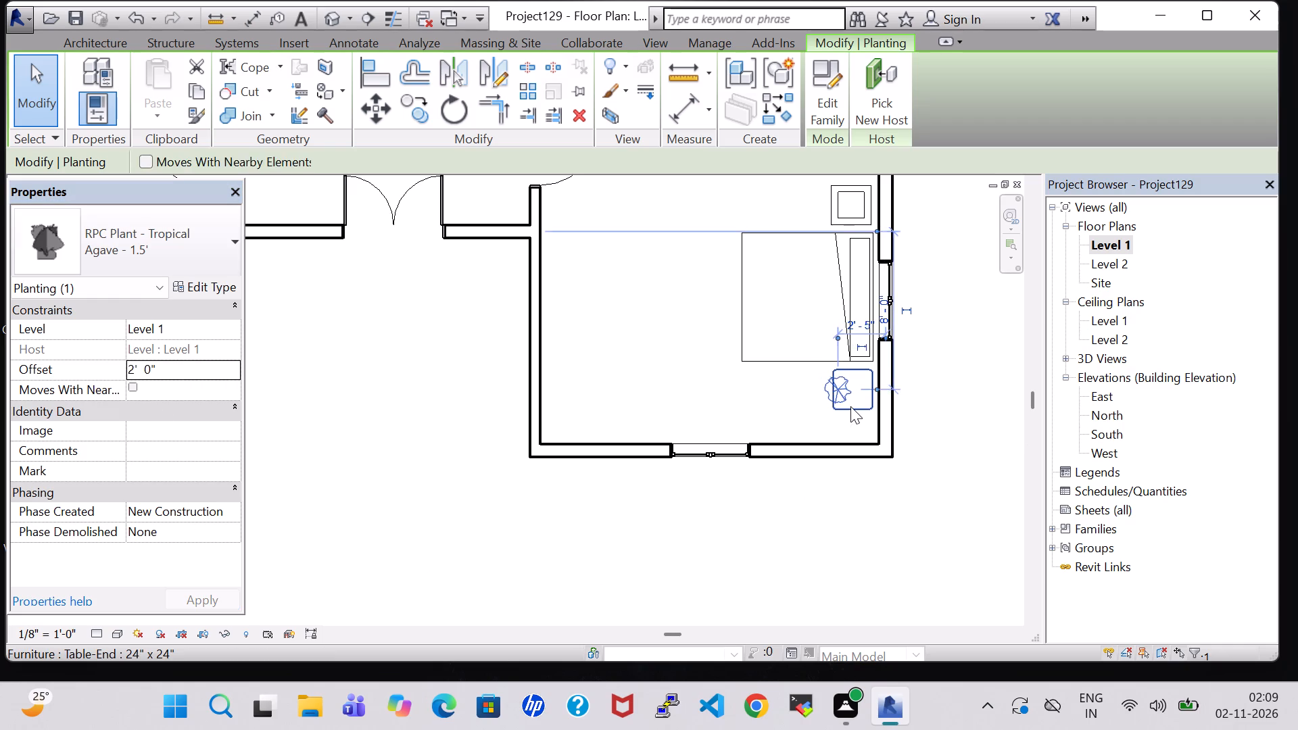
{"action": "key", "text": "Right"}
{"action": "key", "text": "Right"}
{"action": "key", "text": "Right"}
{"action": "left_click", "coordinate": [793, 386]}
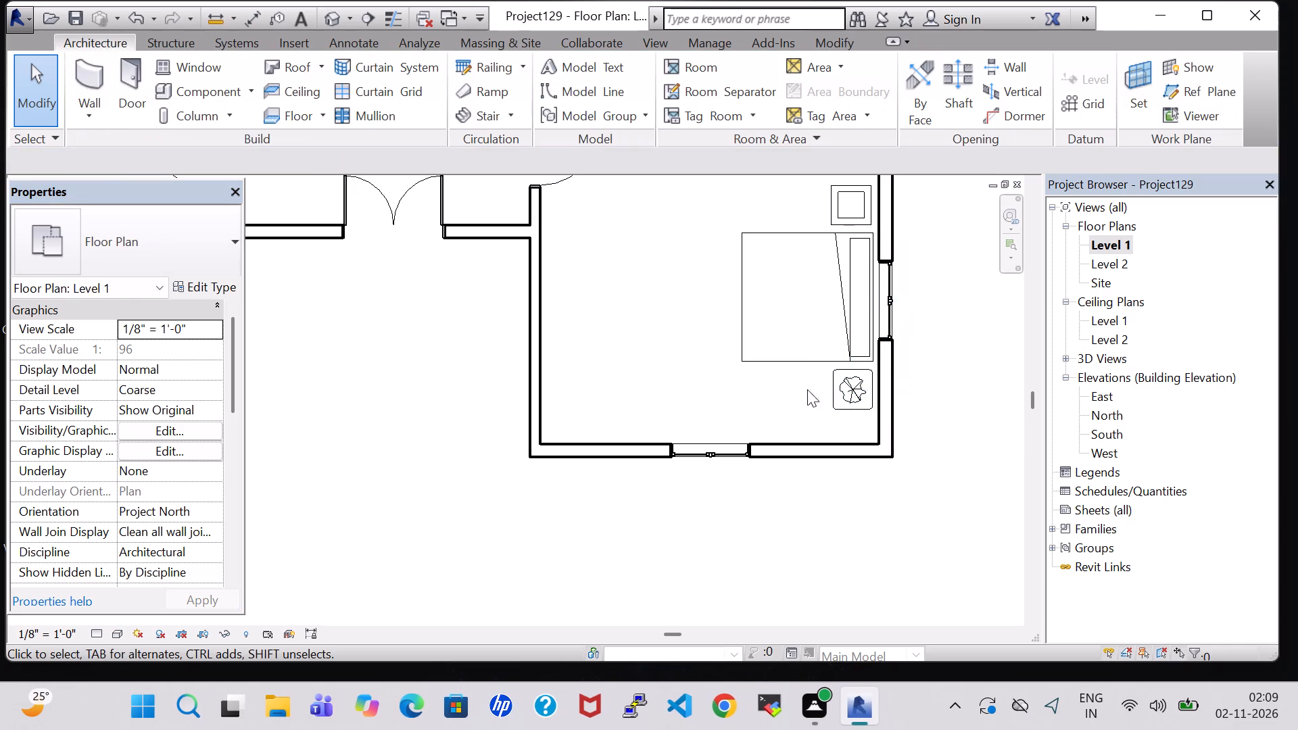
Check the type dimensions of the end table under the lower-east bedroom's plant.
{"action": "left_click", "coordinate": [830, 401]}
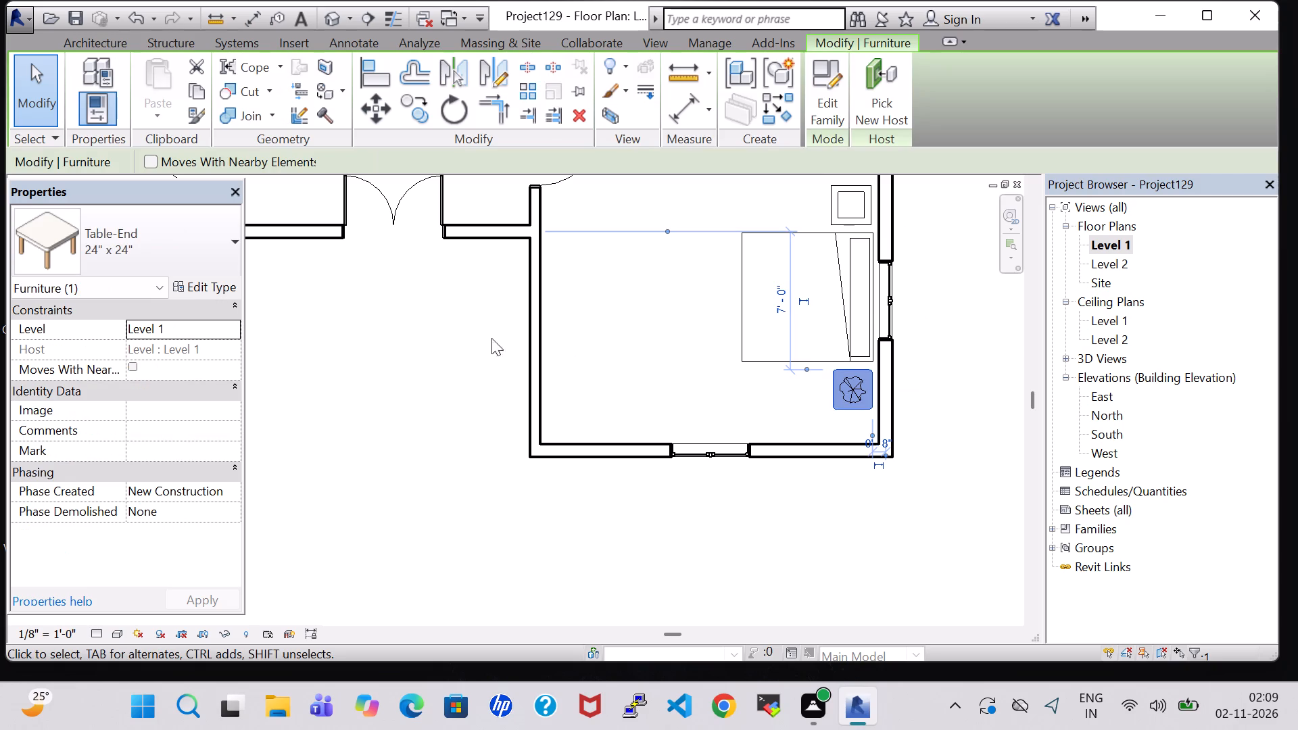
{"action": "left_click", "coordinate": [215, 292]}
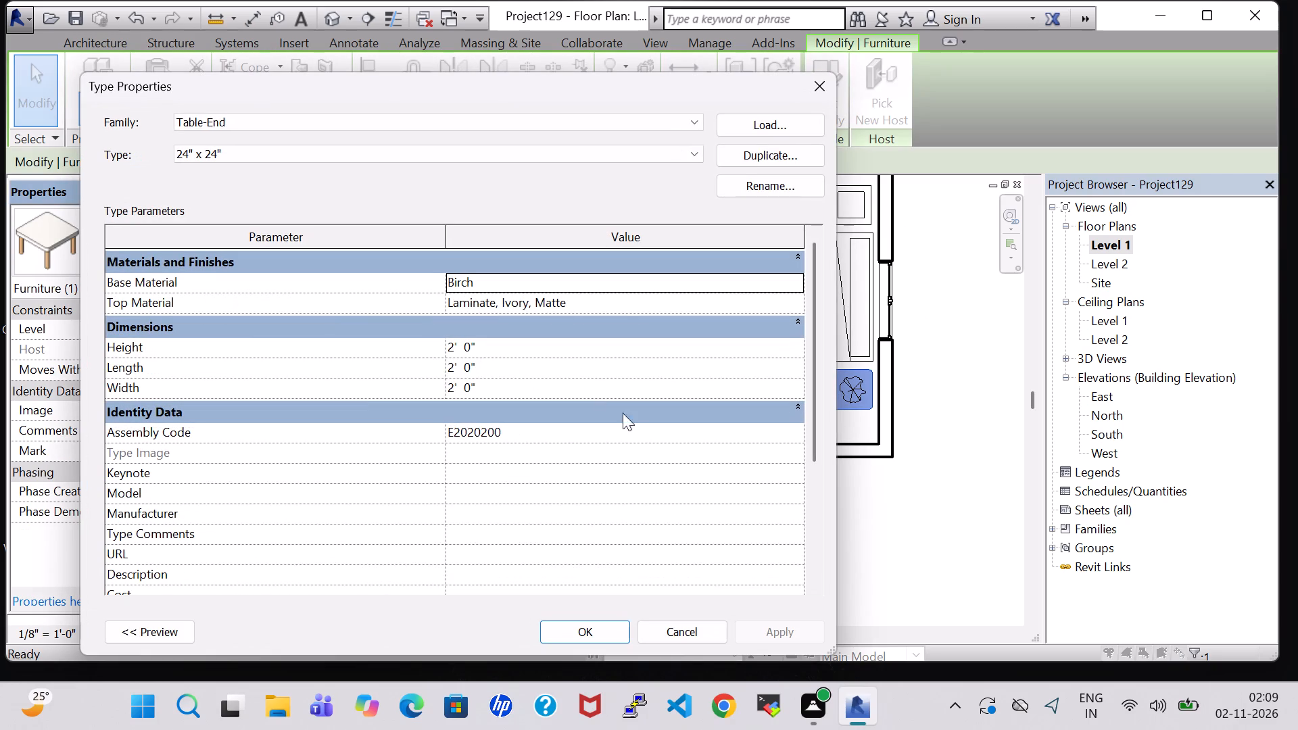
{"action": "left_click", "coordinate": [567, 629]}
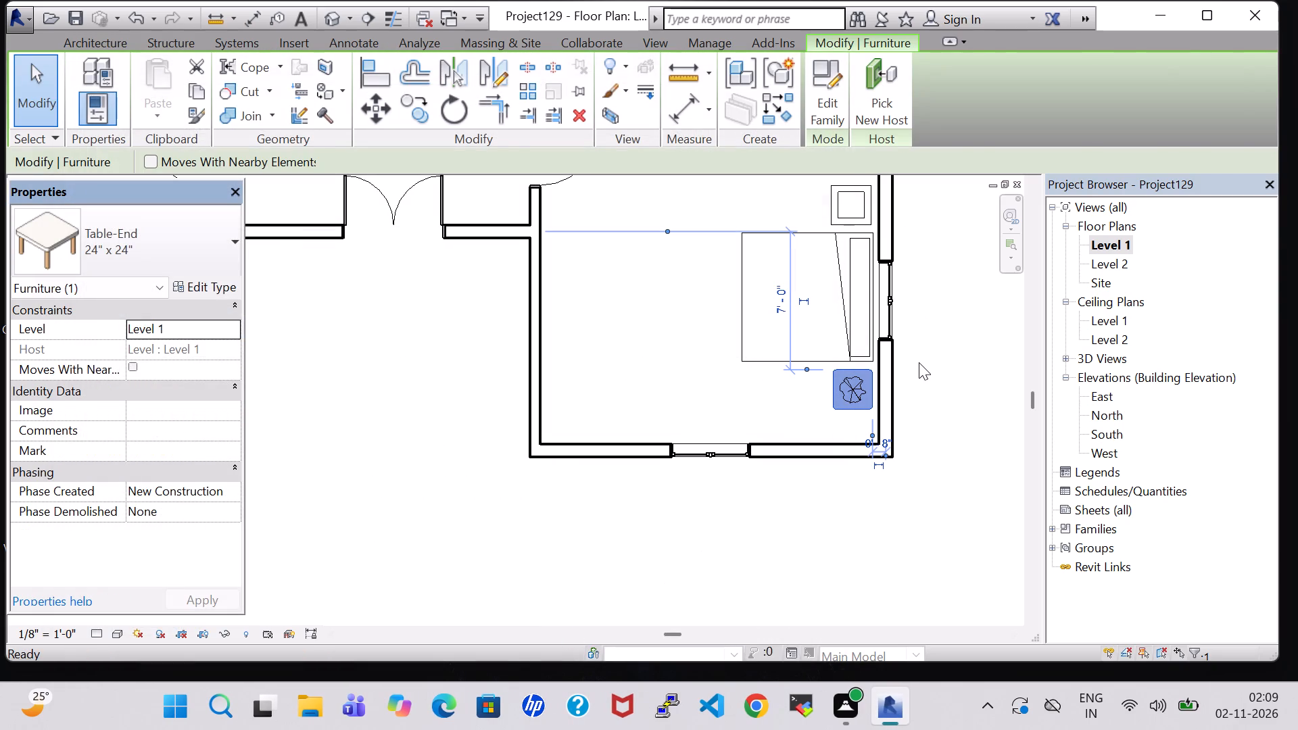
{"action": "left_click", "coordinate": [919, 362]}
Place a dresser like Bedroom-2's 48" x 72" x 24" one against the south wall of the lower-east bedroom, near its southwest corner.
{"action": "scroll", "coordinate": [919, 362], "scroll_direction": "down", "scroll_amount": 2}
{"action": "middle_click_drag", "start_coordinate": [919, 362], "coordinate": [859, 541]}
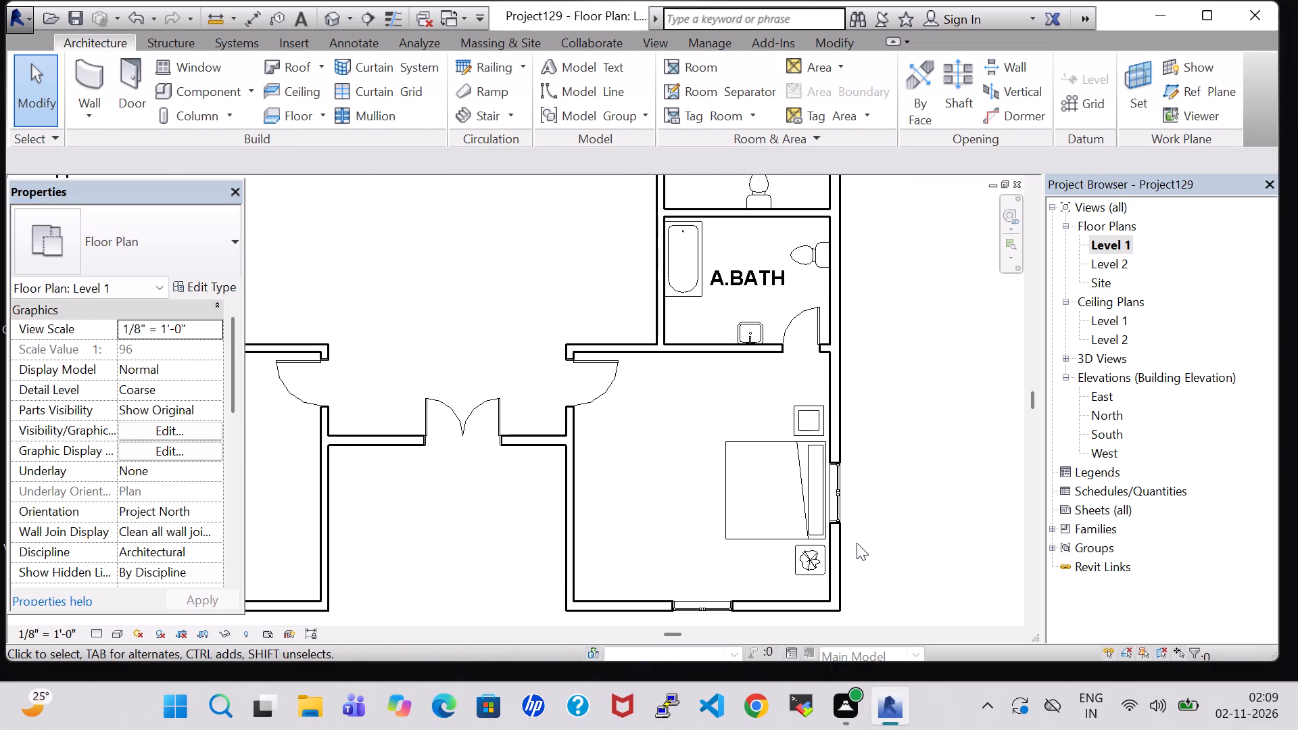
{"action": "scroll", "coordinate": [855, 539], "scroll_direction": "down", "scroll_amount": 3}
{"action": "middle_click_drag", "start_coordinate": [914, 382], "coordinate": [914, 493]}
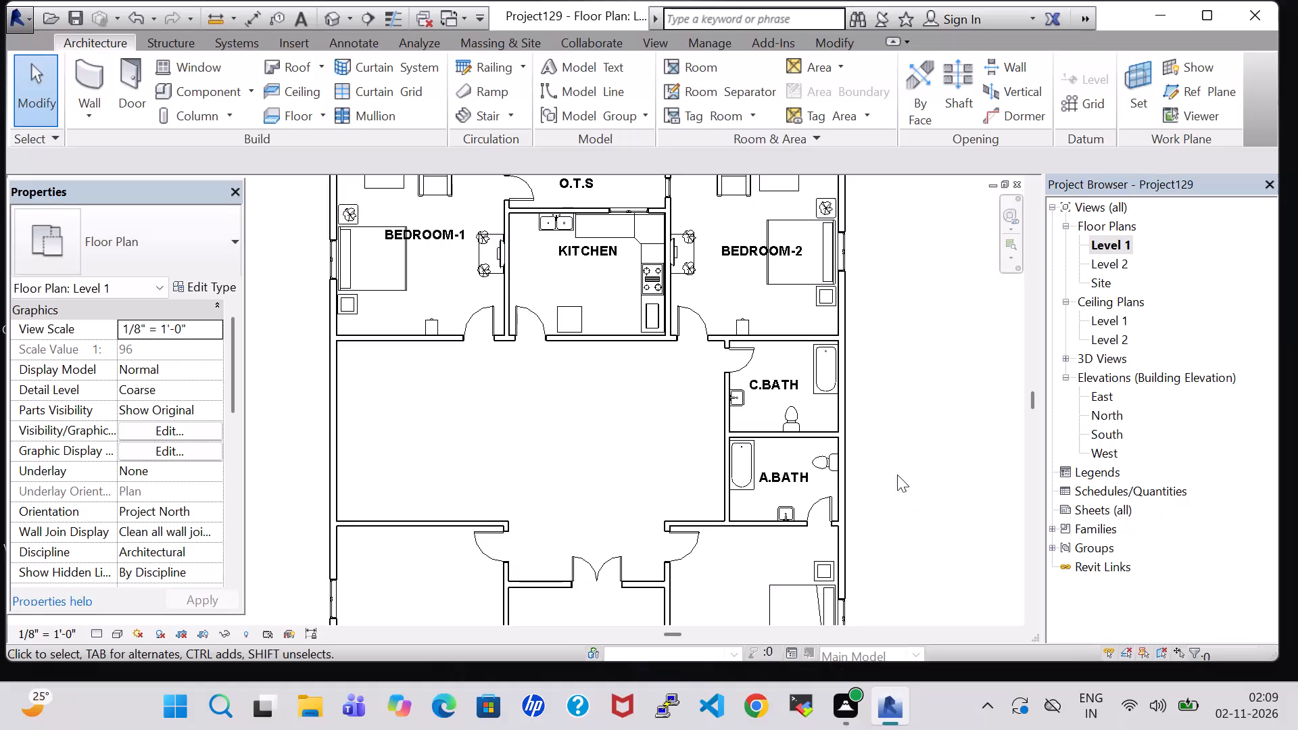
{"action": "scroll", "coordinate": [878, 447], "scroll_direction": "up", "scroll_amount": 4}
{"action": "middle_click_drag", "start_coordinate": [886, 399], "coordinate": [918, 565]}
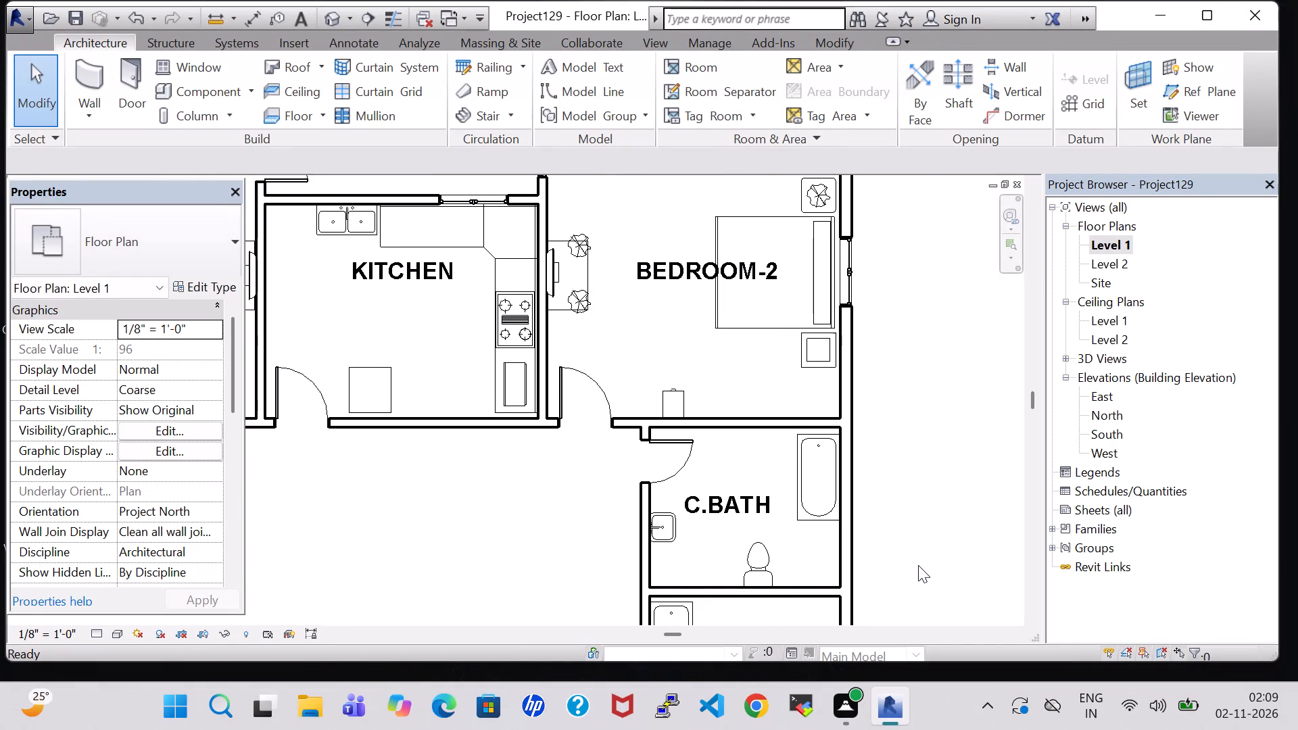
{"action": "scroll", "coordinate": [918, 565], "scroll_direction": "down", "scroll_amount": 4}
{"action": "middle_click_drag", "start_coordinate": [918, 565], "coordinate": [873, 328]}
{"action": "scroll", "coordinate": [871, 326], "scroll_direction": "down", "scroll_amount": 1}
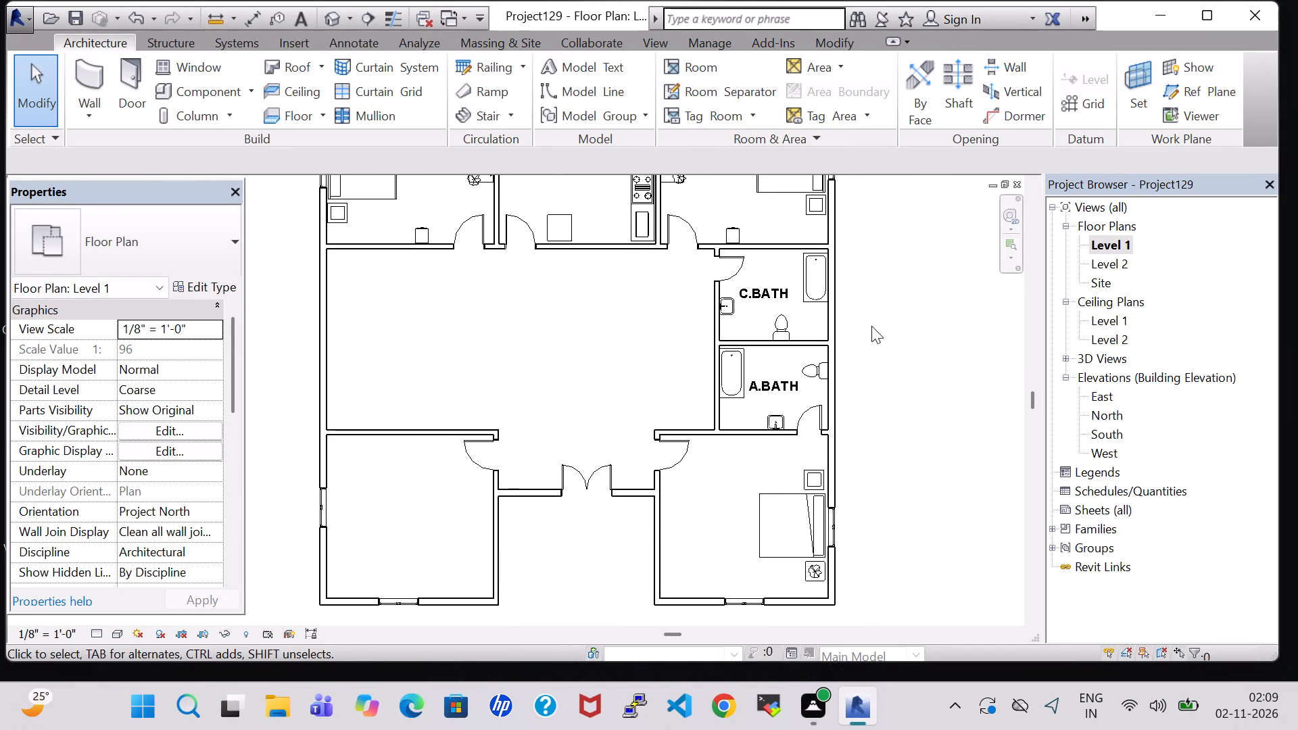
{"action": "scroll", "coordinate": [886, 362], "scroll_direction": "down", "scroll_amount": 2}
{"action": "middle_click_drag", "start_coordinate": [886, 362], "coordinate": [889, 406]}
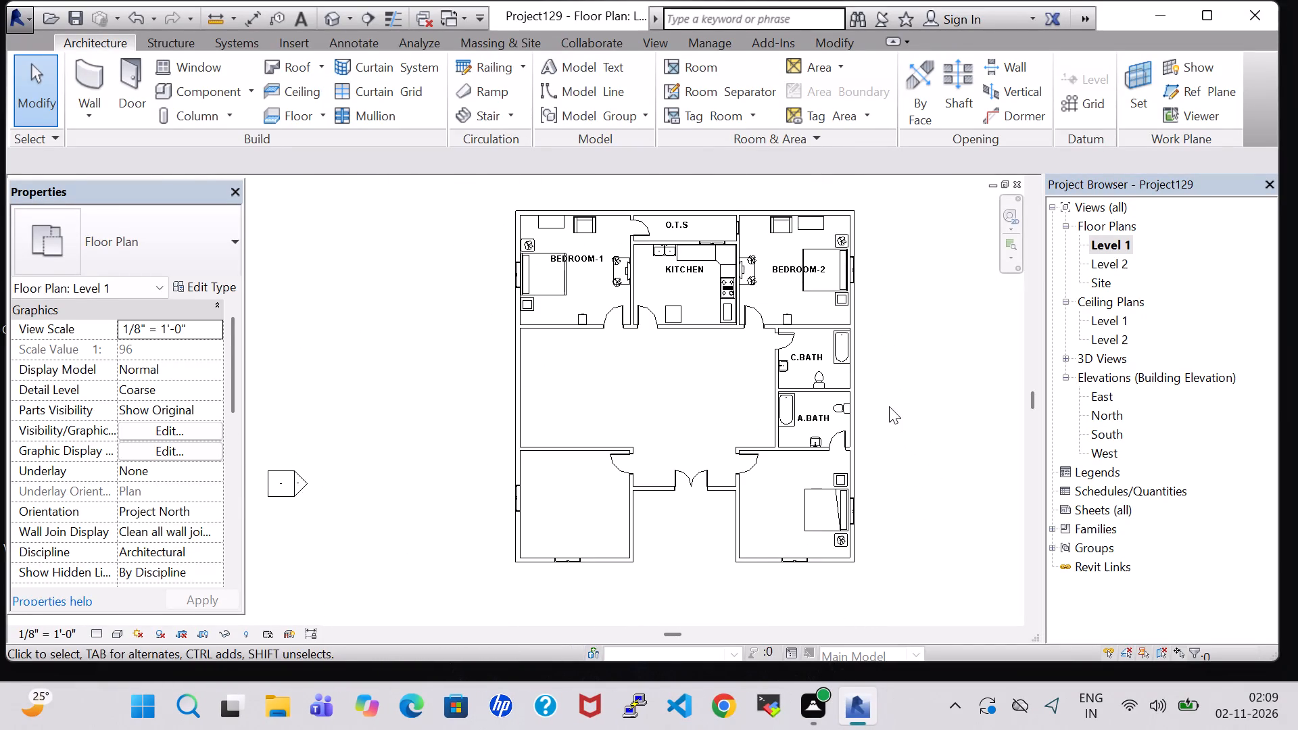
{"action": "left_click", "coordinate": [804, 233]}
{"action": "right_click", "coordinate": [804, 233]}
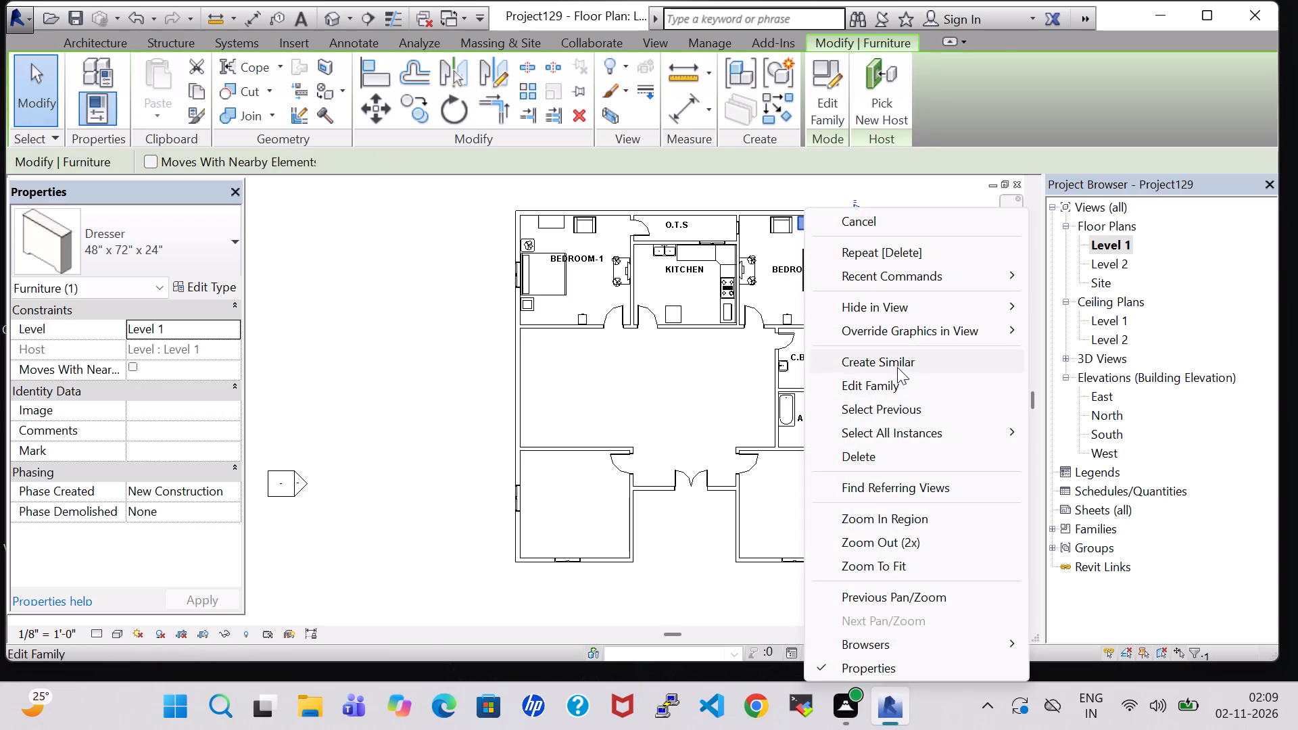
{"action": "left_click", "coordinate": [896, 362]}
{"action": "scroll", "coordinate": [825, 472], "scroll_direction": "up", "scroll_amount": 8}
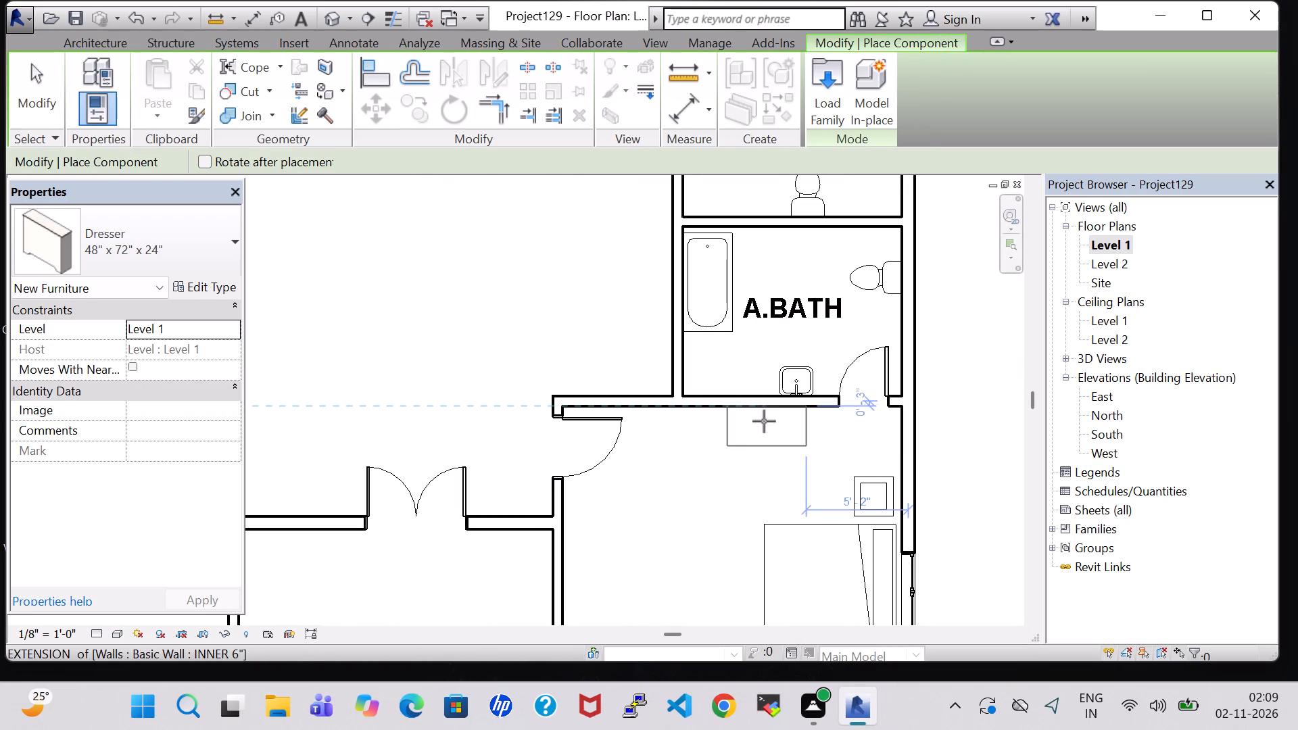
{"action": "scroll", "coordinate": [761, 420], "scroll_direction": "down", "scroll_amount": 6}
{"action": "middle_click_drag", "start_coordinate": [706, 509], "coordinate": [708, 437]}
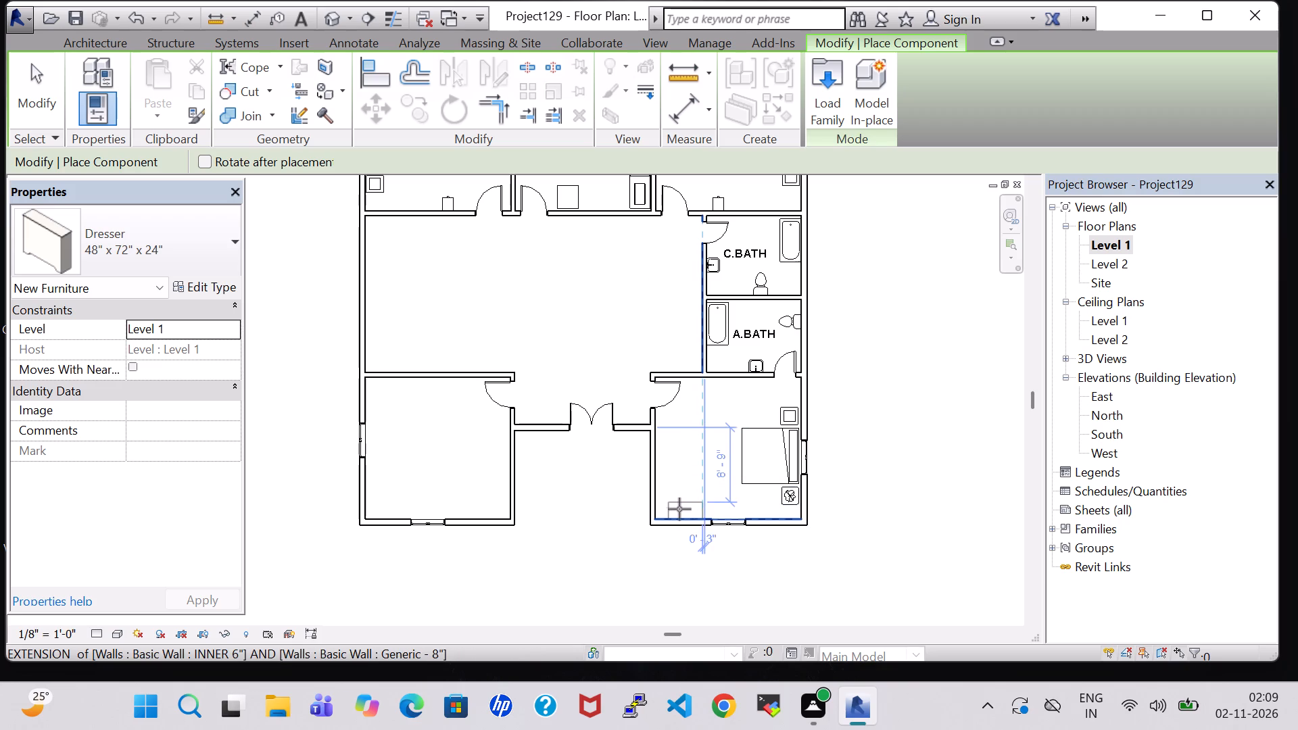
{"action": "scroll", "coordinate": [683, 509], "scroll_direction": "up", "scroll_amount": 7}
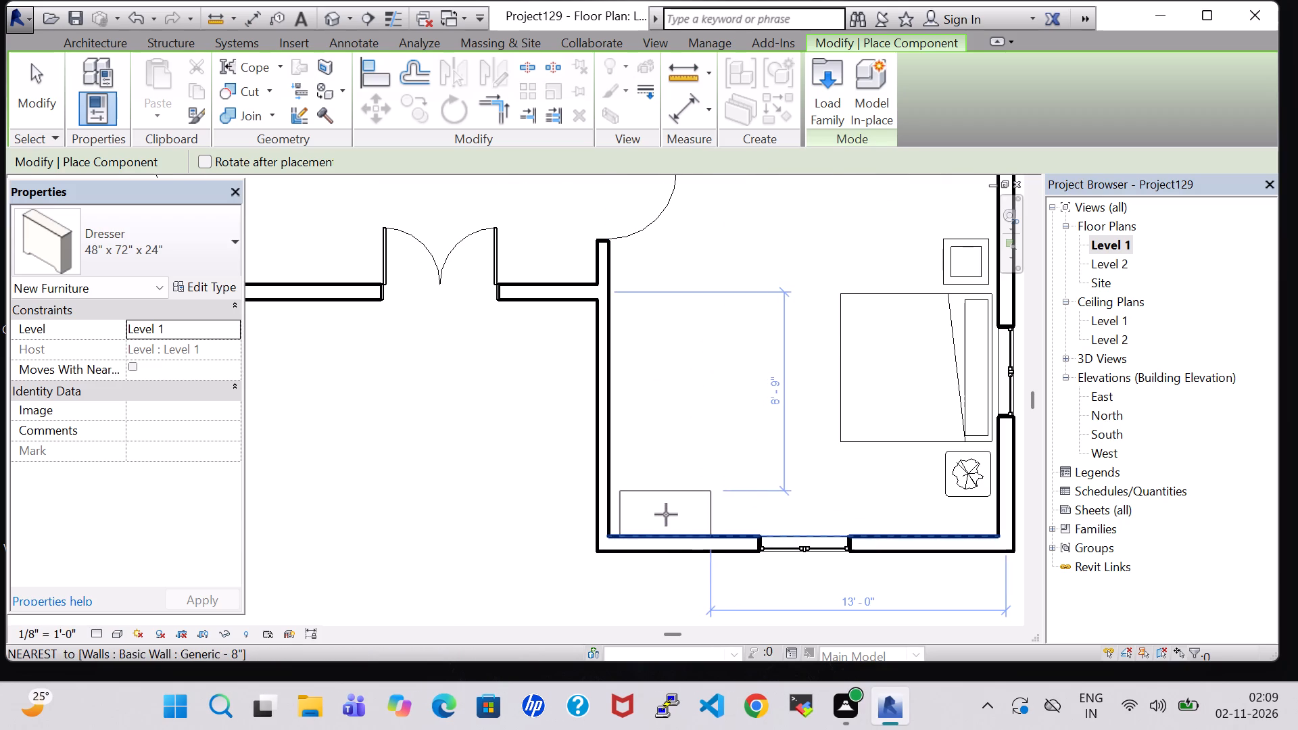
{"action": "left_click", "coordinate": [666, 514]}
{"action": "scroll", "coordinate": [677, 366], "scroll_direction": "down", "scroll_amount": 5}
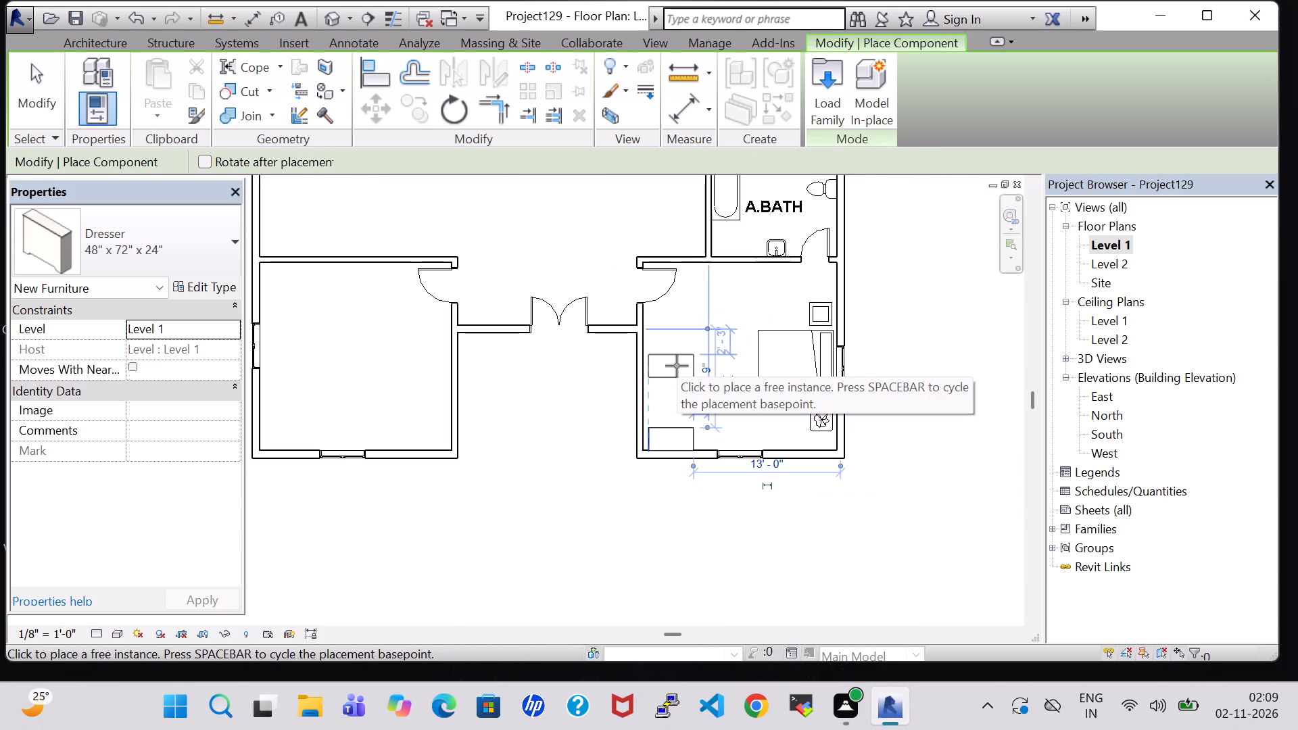
{"action": "key", "text": "Escape"}
{"action": "key", "text": "Escape"}
Place a two-drawer file cabinet like Bedroom-2's 15" x 18" one against the lower-east bedroom's north wall, below A.BATH.
{"action": "scroll", "coordinate": [677, 366], "scroll_direction": "down", "scroll_amount": 5}
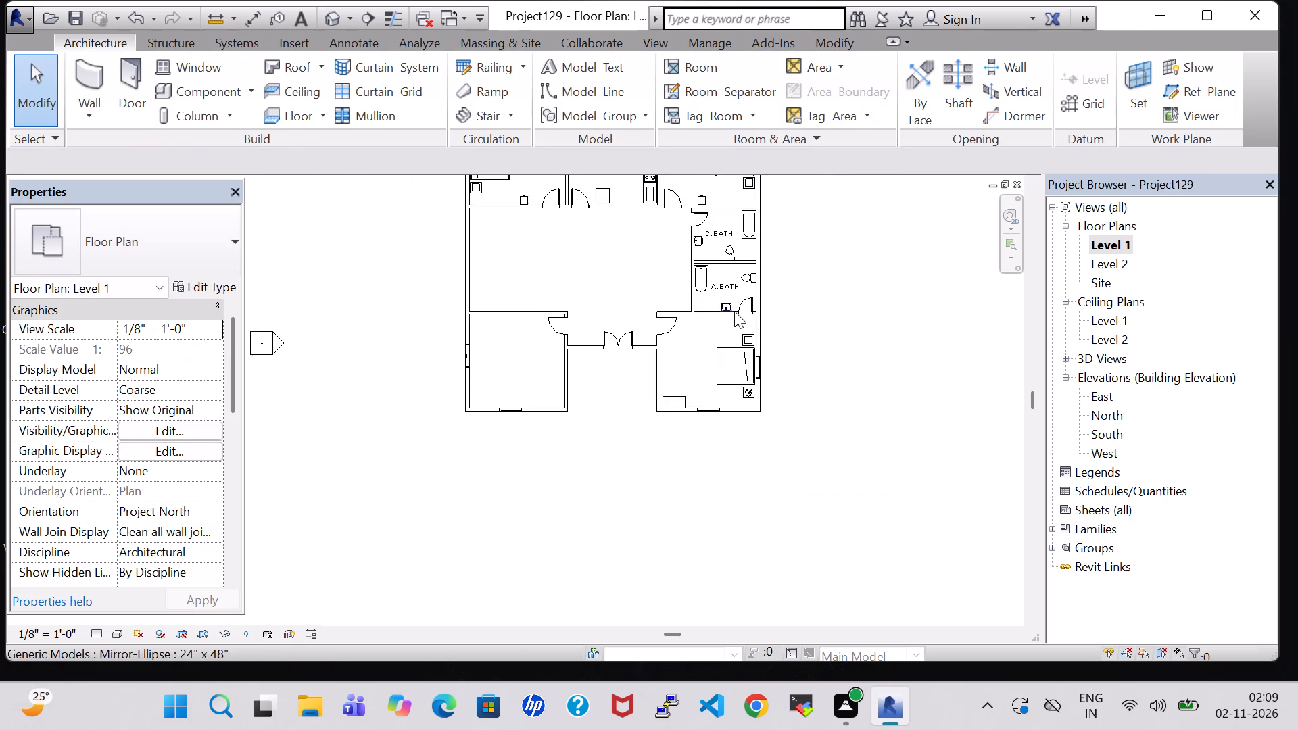
{"action": "middle_click_drag", "start_coordinate": [734, 311], "coordinate": [742, 425]}
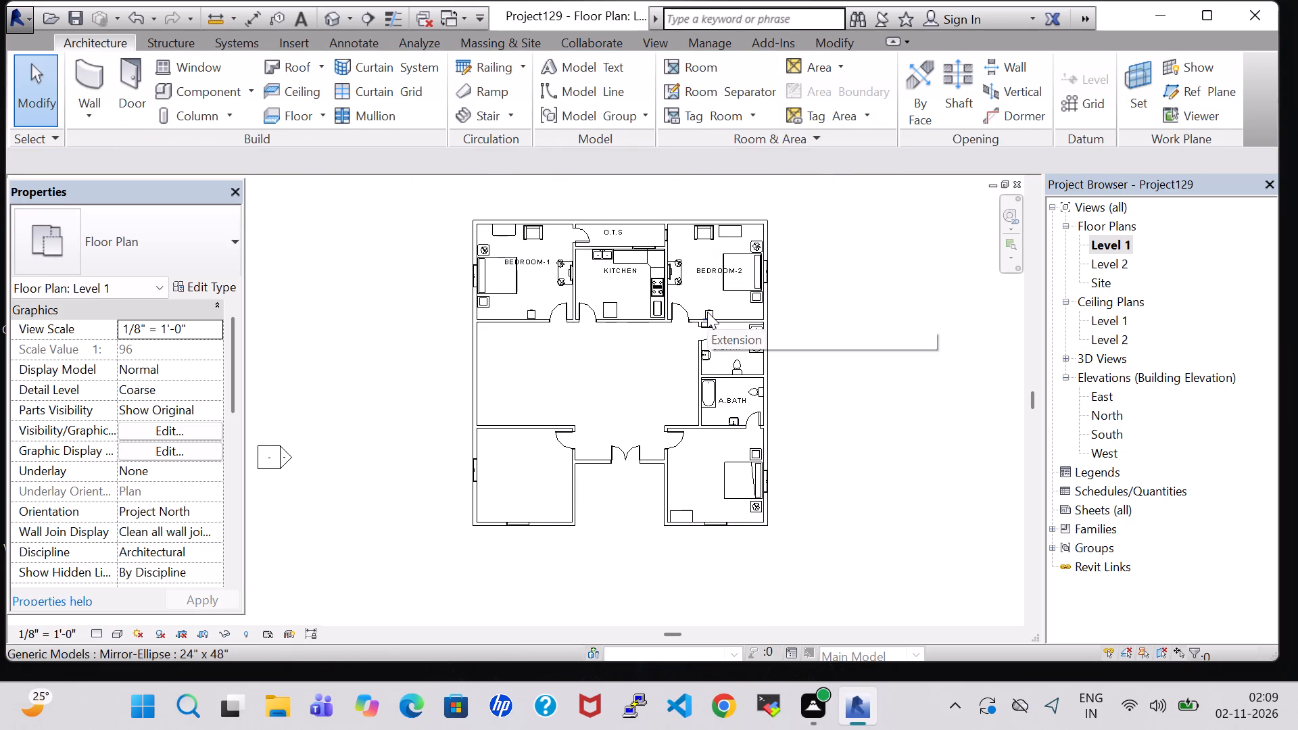
{"action": "scroll", "coordinate": [707, 312], "scroll_direction": "up", "scroll_amount": 4}
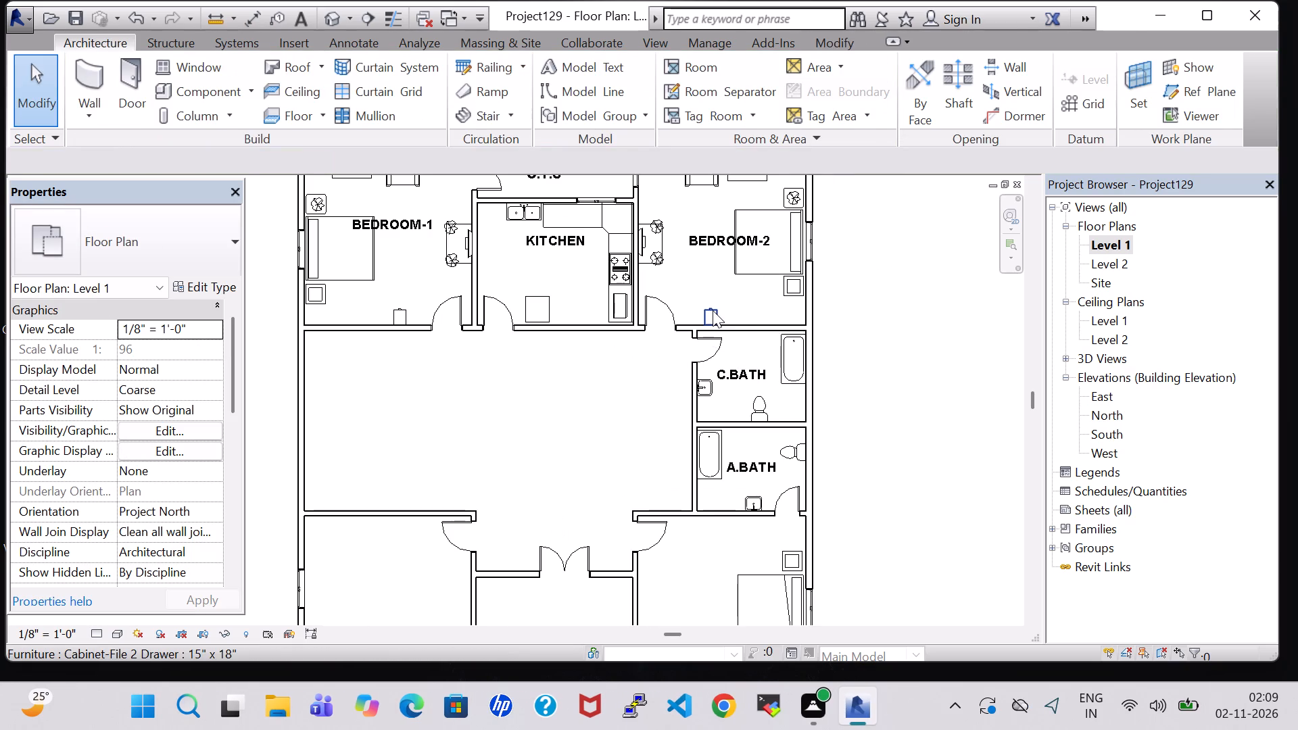
{"action": "right_click", "coordinate": [713, 310]}
{"action": "left_click", "coordinate": [830, 351]}
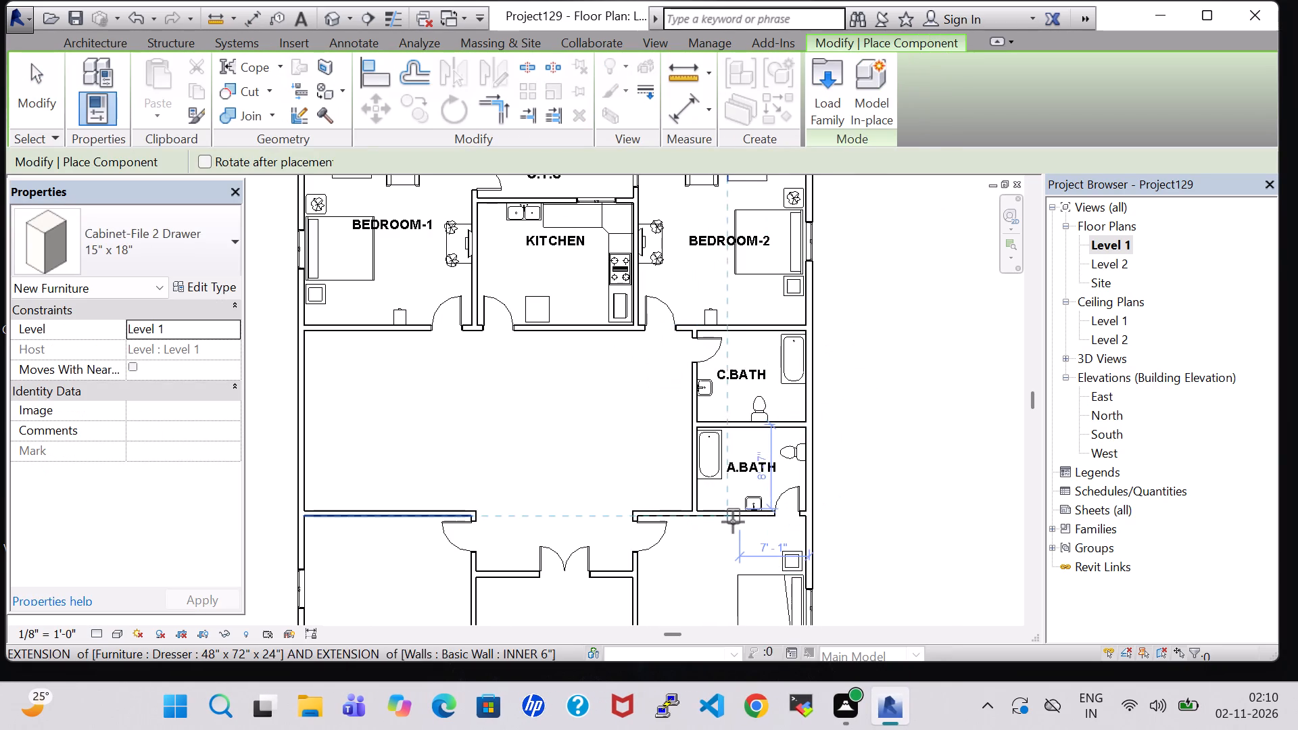
{"action": "scroll", "coordinate": [729, 529], "scroll_direction": "up", "scroll_amount": 8}
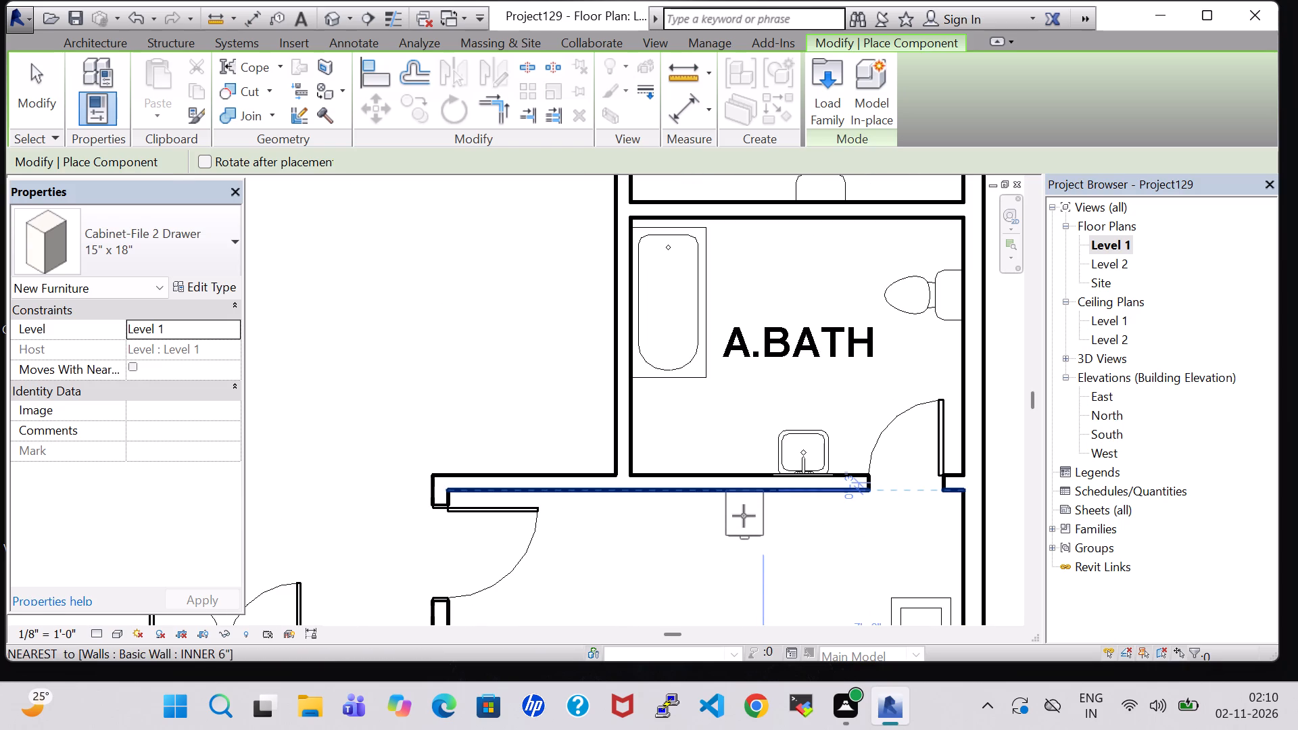
{"action": "left_click", "coordinate": [744, 516]}
{"action": "key", "text": "Escape"}
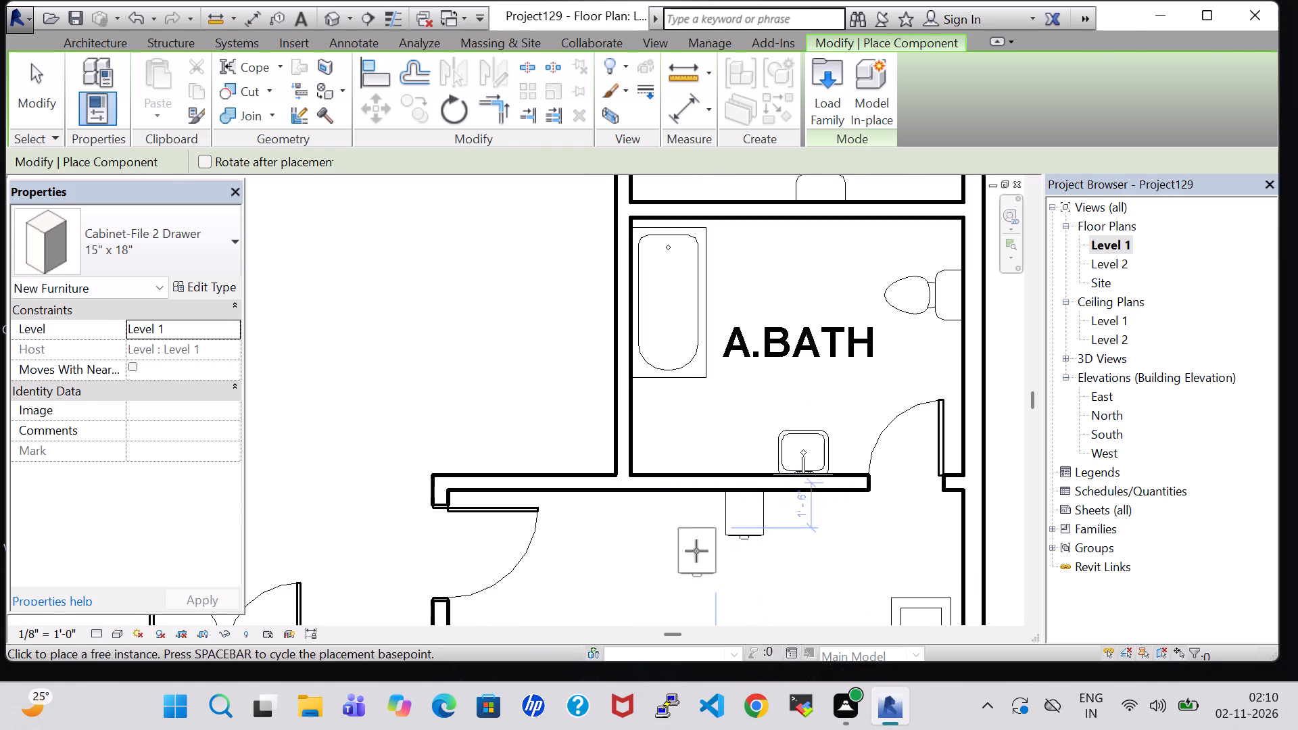
{"action": "key", "text": "Escape"}
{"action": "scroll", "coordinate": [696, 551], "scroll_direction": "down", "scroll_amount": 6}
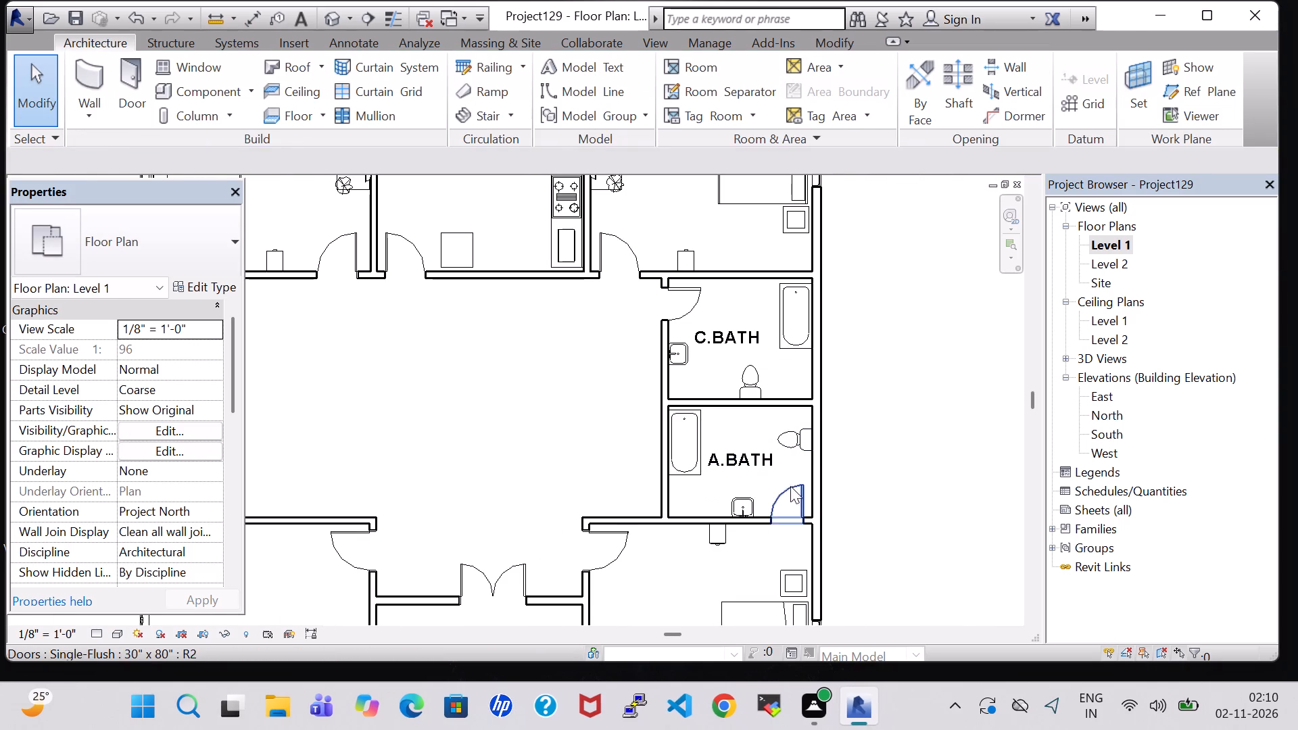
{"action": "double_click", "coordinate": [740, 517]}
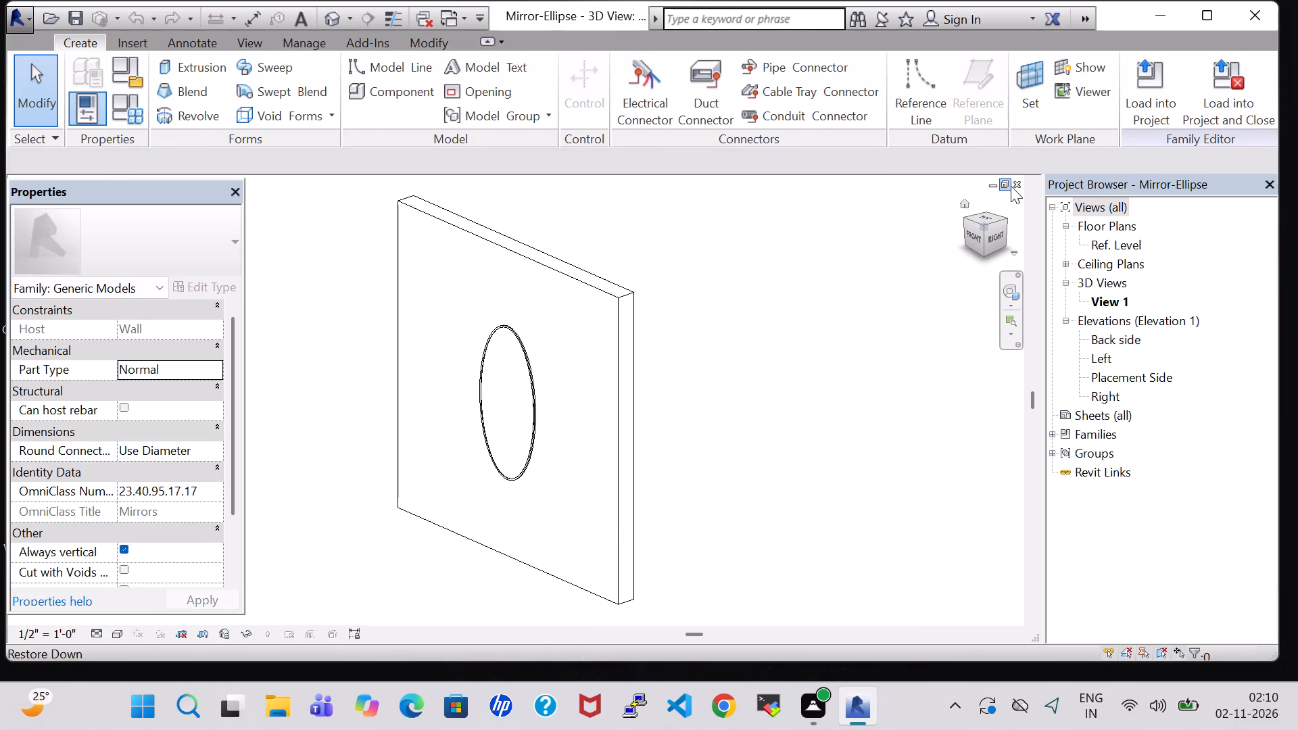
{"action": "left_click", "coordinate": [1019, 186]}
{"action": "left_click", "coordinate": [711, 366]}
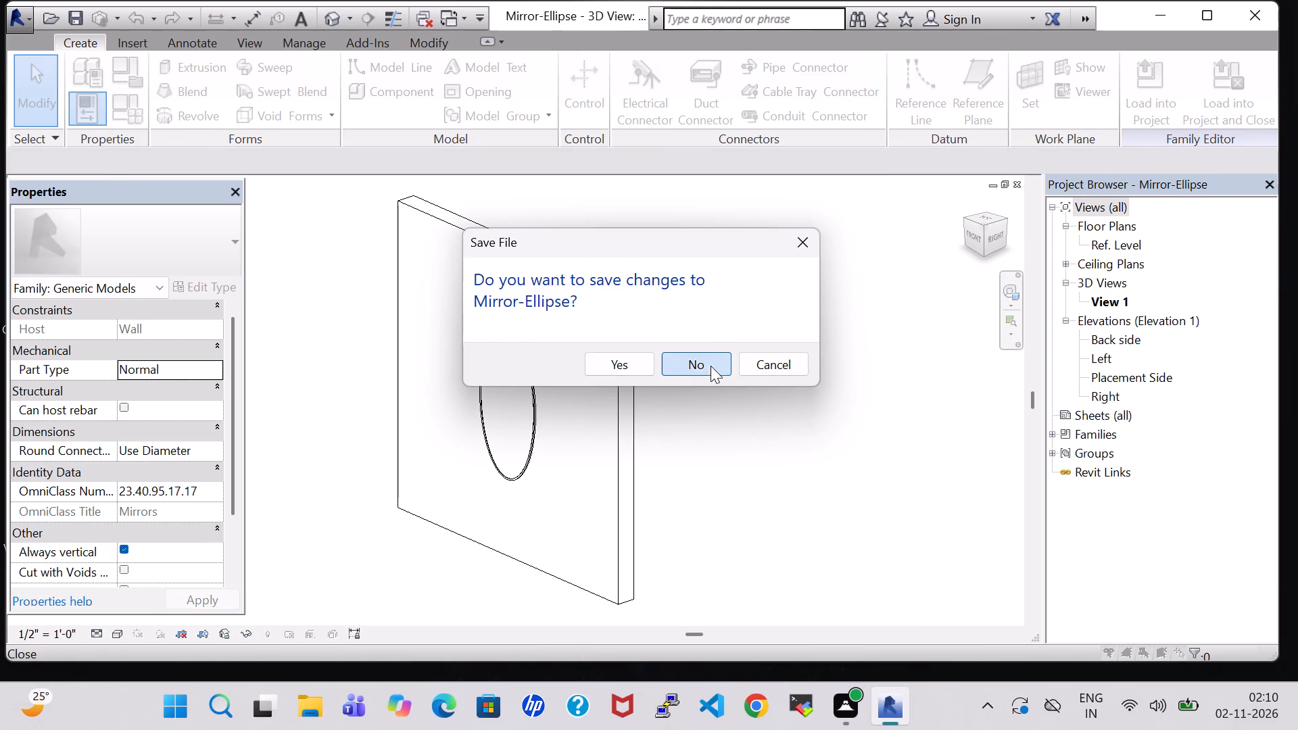
Place a 24" x 48" elliptical mirror like A.BATH's on the lower-east bedroom's north wall, behind the file cabinet.
{"action": "scroll", "coordinate": [658, 524], "scroll_direction": "up", "scroll_amount": 8}
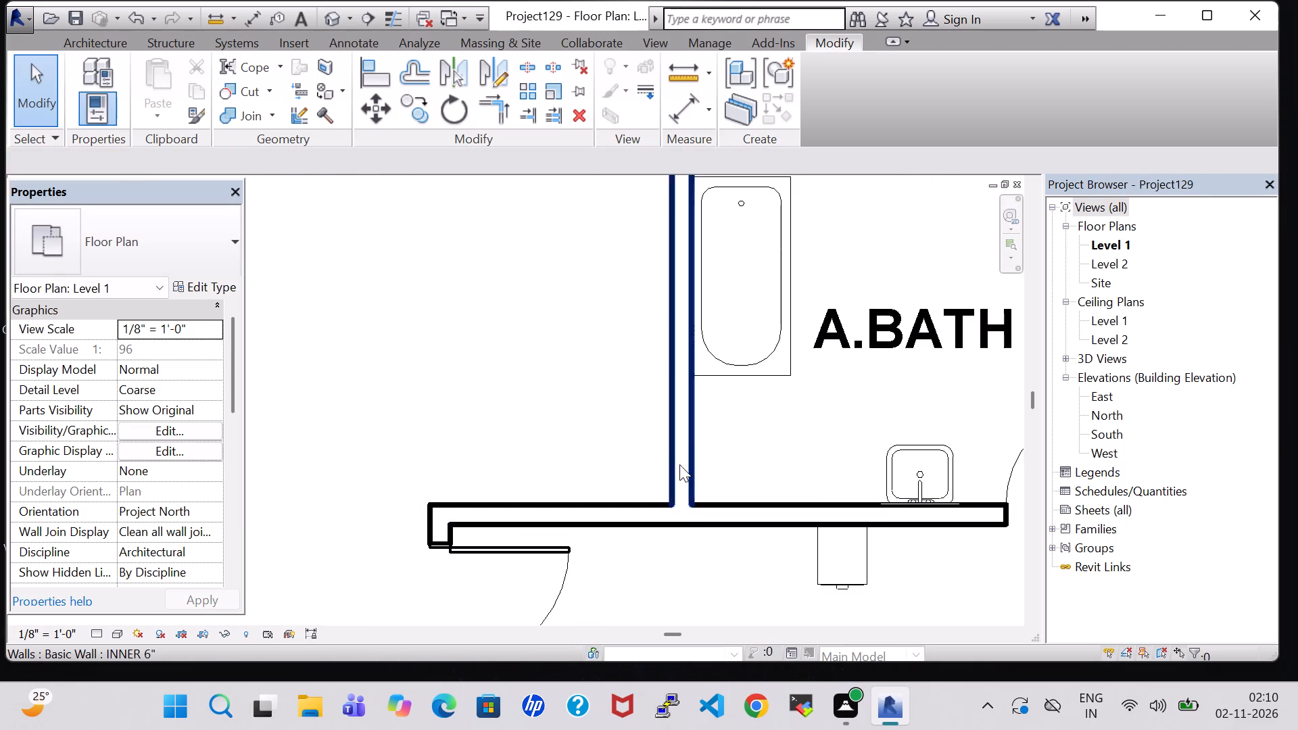
{"action": "scroll", "coordinate": [782, 424], "scroll_direction": "up", "scroll_amount": 1}
{"action": "middle_click_drag", "start_coordinate": [782, 424], "coordinate": [666, 444]}
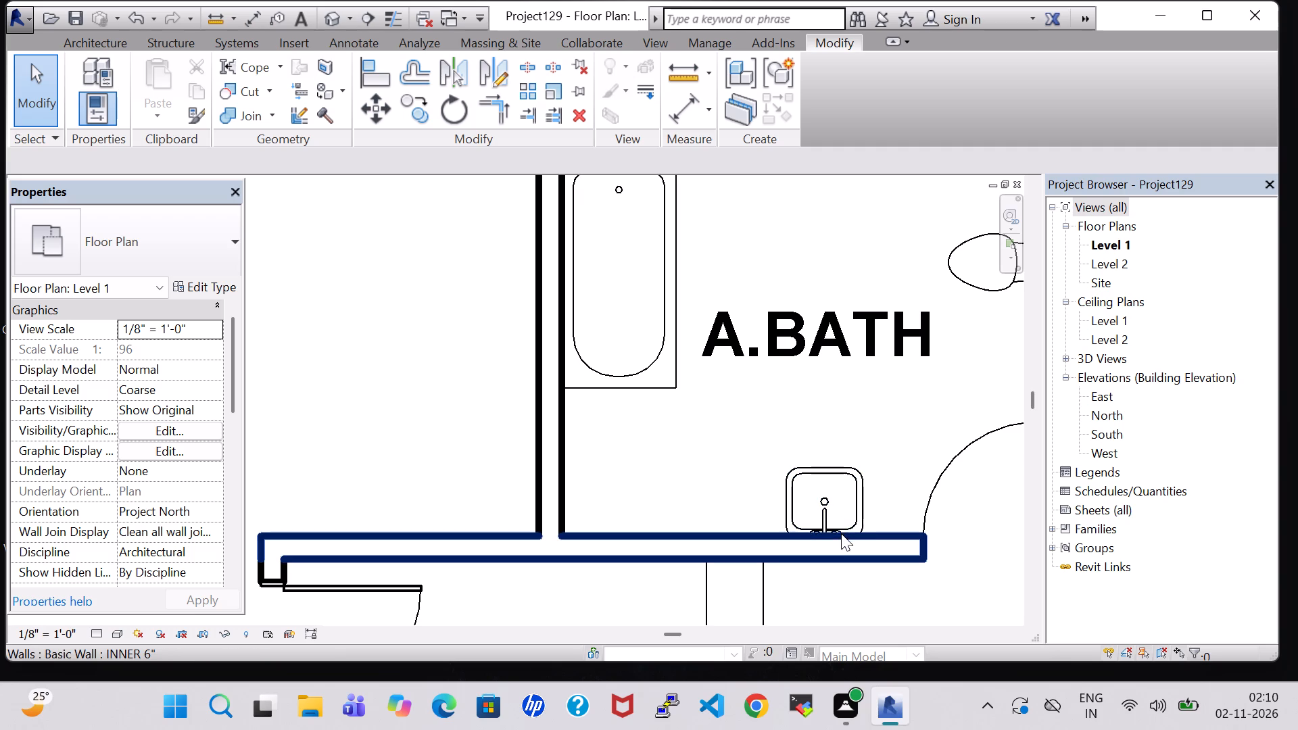
{"action": "scroll", "coordinate": [765, 539], "scroll_direction": "up", "scroll_amount": 8}
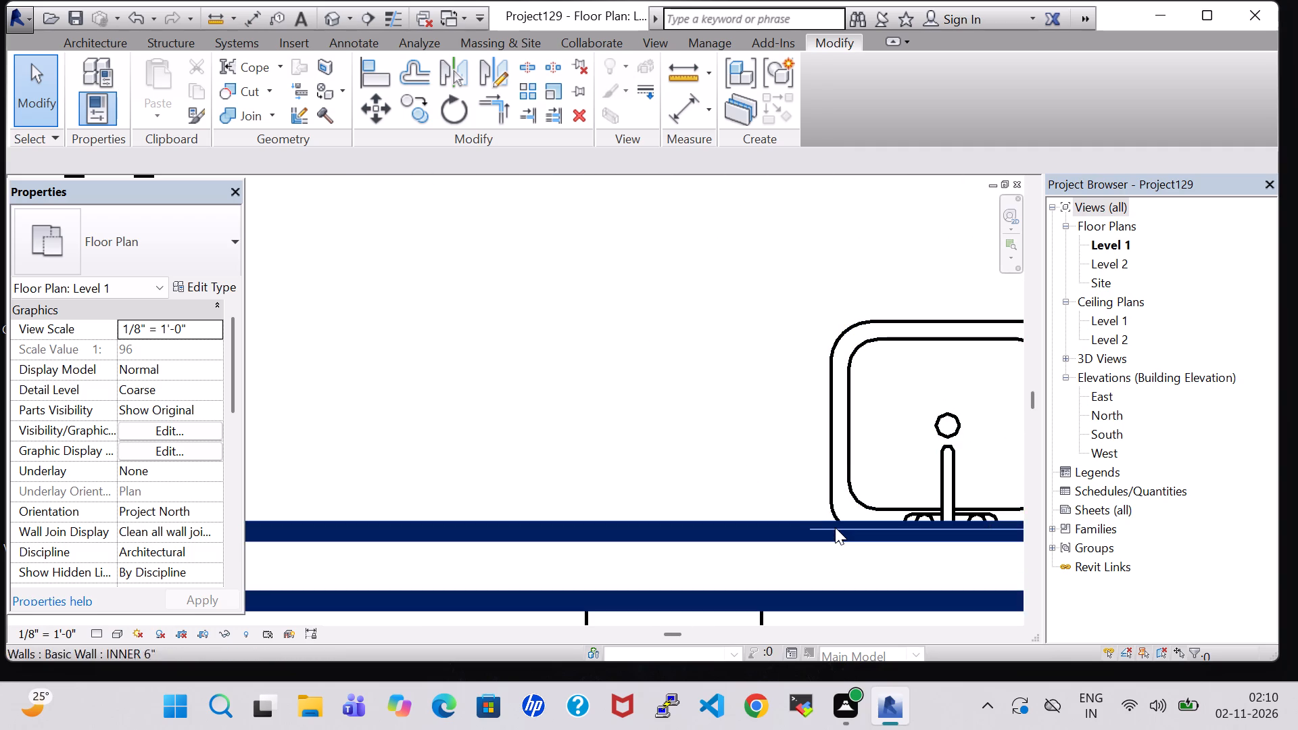
{"action": "left_click", "coordinate": [834, 530]}
{"action": "right_click", "coordinate": [834, 530]}
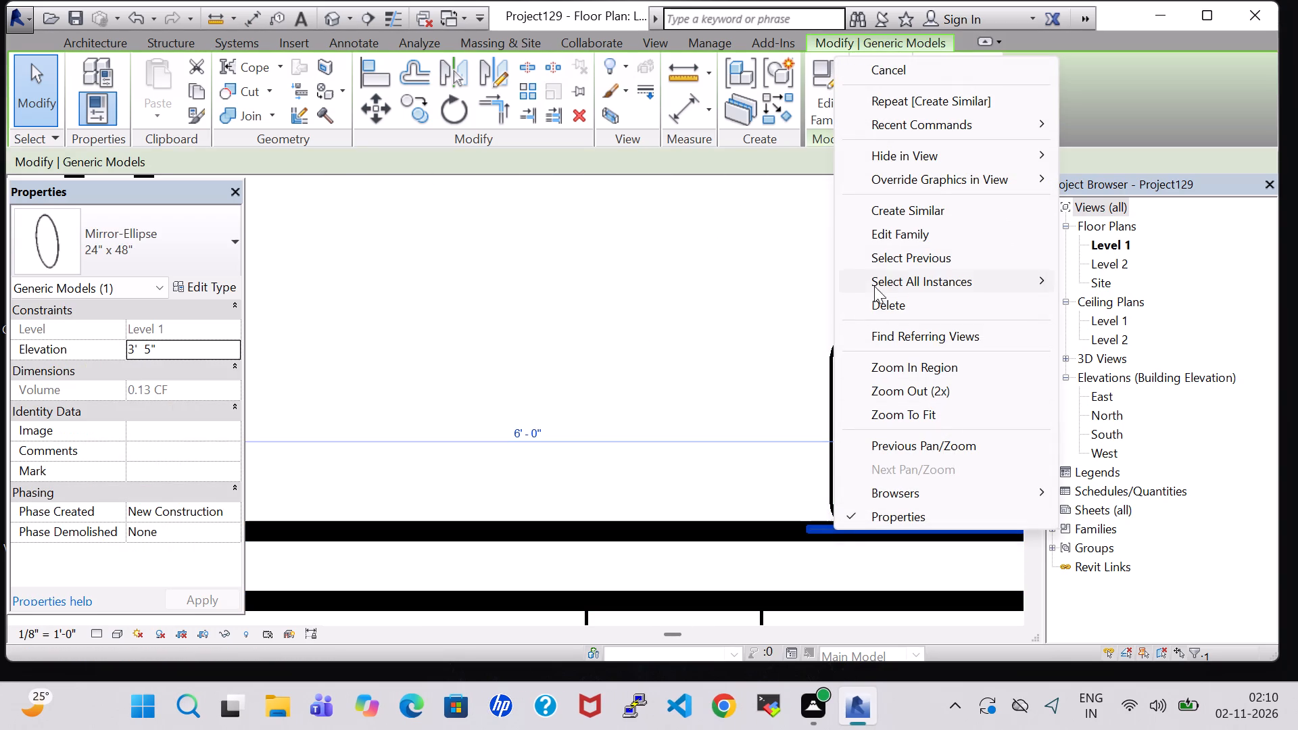
{"action": "left_click", "coordinate": [904, 211]}
{"action": "middle_click_drag", "start_coordinate": [727, 566], "coordinate": [736, 319]}
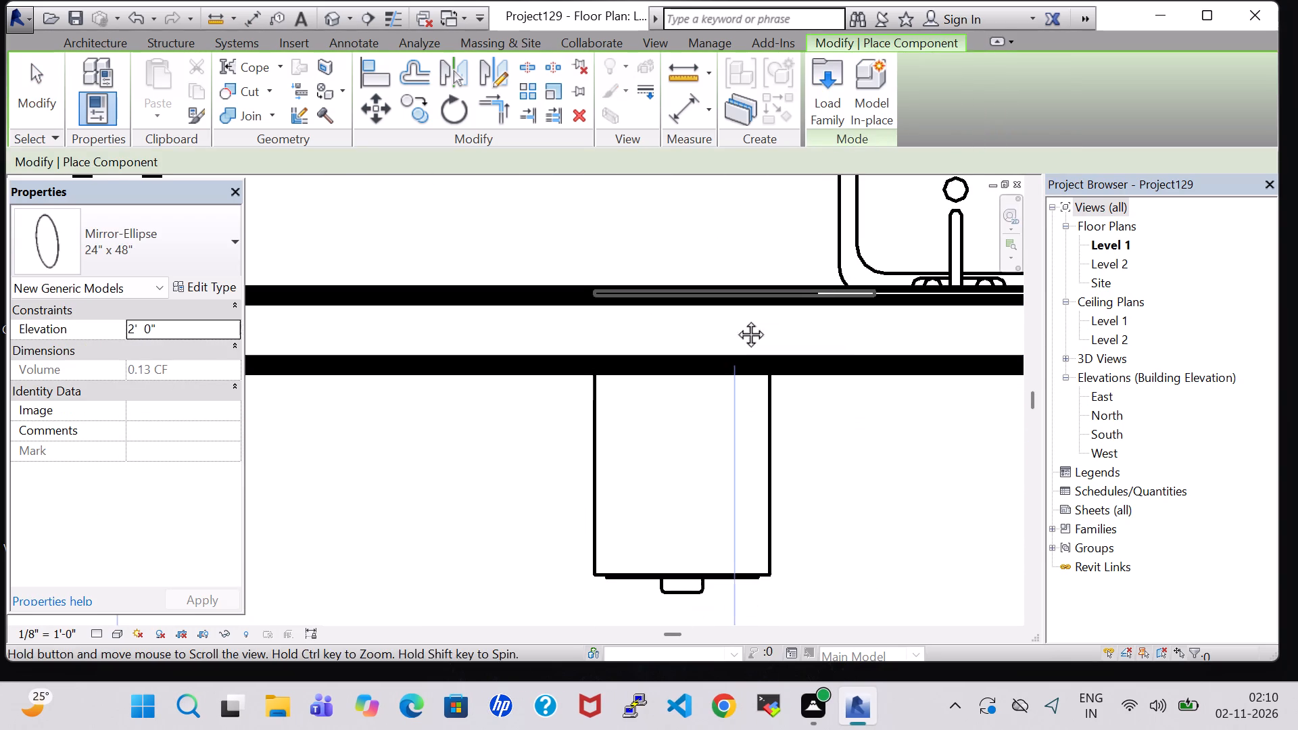
{"action": "middle_click_drag", "start_coordinate": [736, 319], "coordinate": [736, 314]}
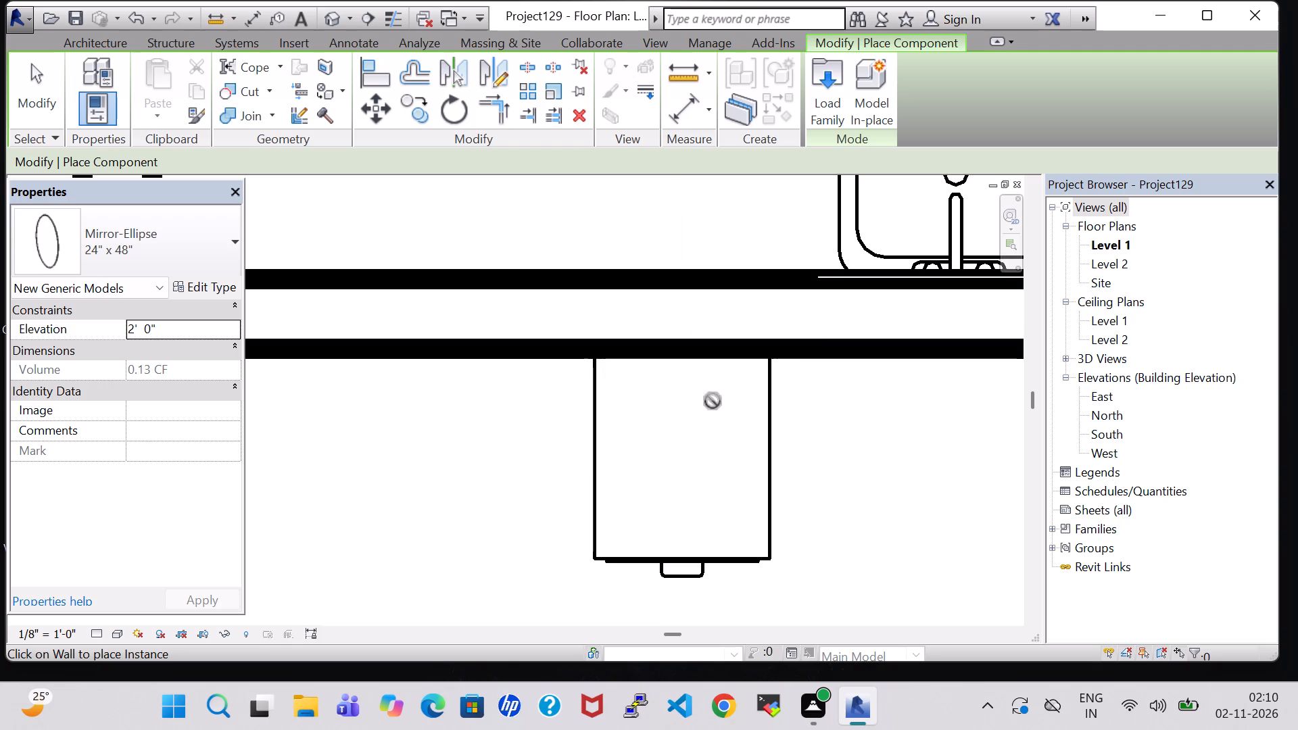
{"action": "left_click", "coordinate": [670, 352]}
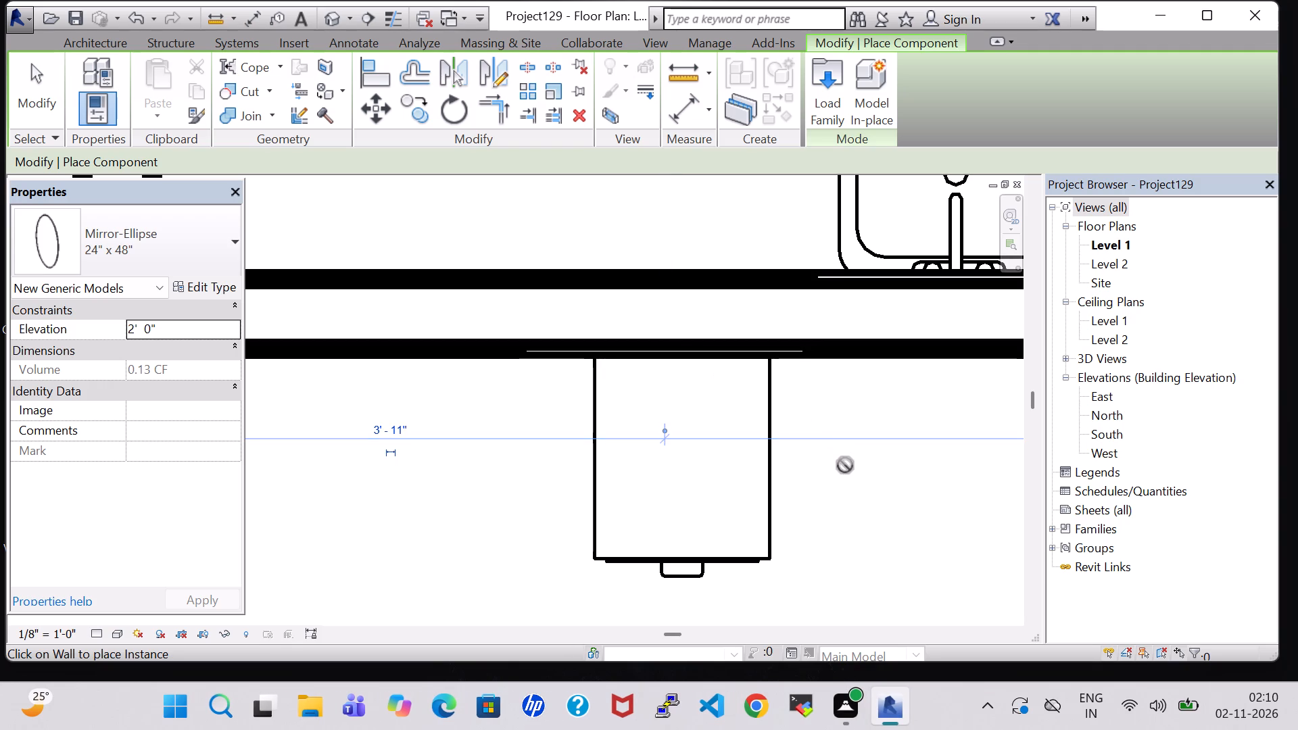
{"action": "key", "text": "Escape"}
{"action": "key", "text": "Escape"}
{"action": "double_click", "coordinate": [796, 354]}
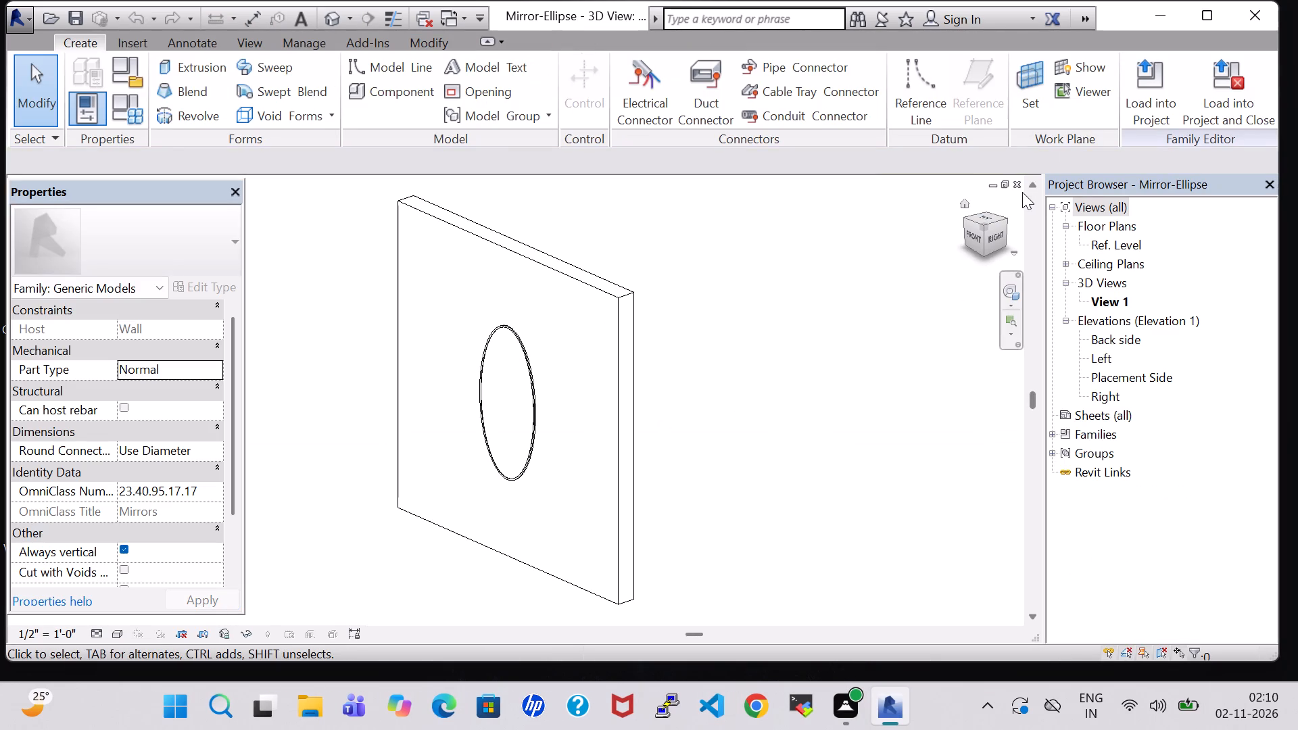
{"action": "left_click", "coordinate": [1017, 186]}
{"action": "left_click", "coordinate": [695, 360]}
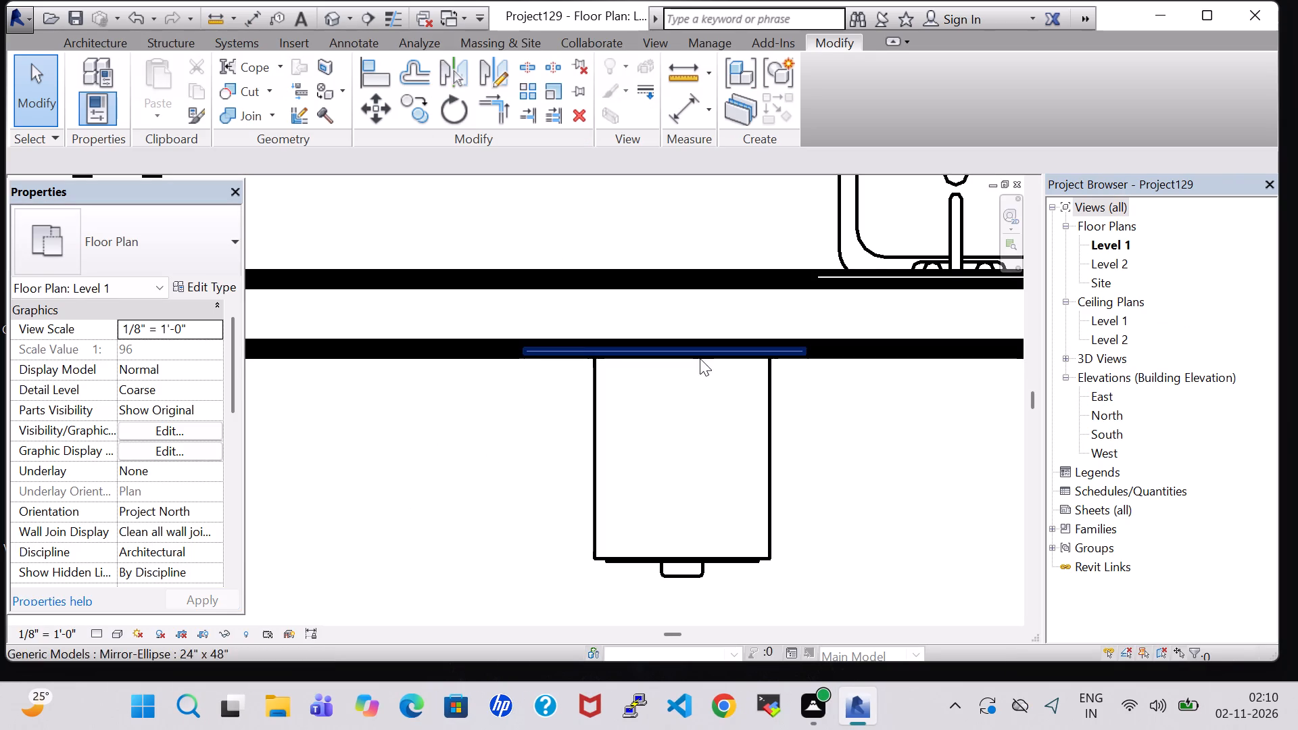
Set the elevation of the mirror behind the lower-east bedroom's file cabinet to 3' 0".
{"action": "left_click", "coordinate": [700, 352]}
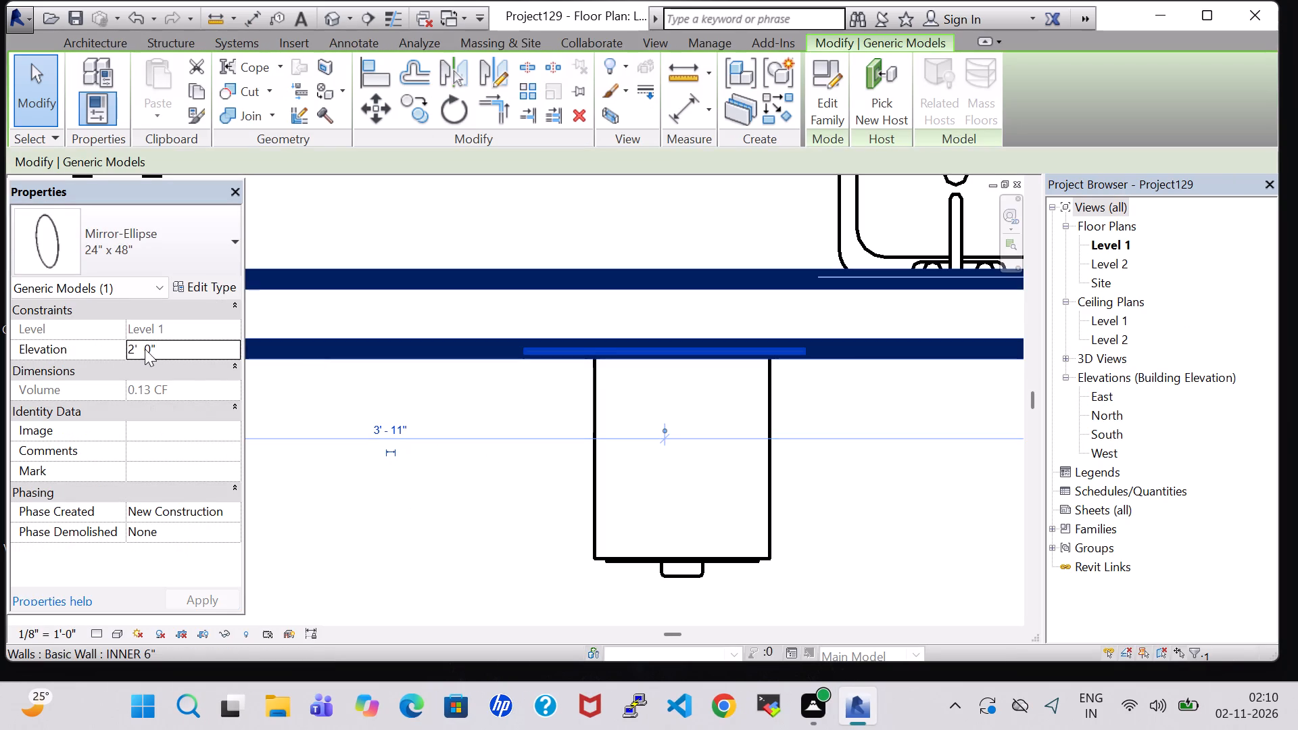
{"action": "left_click", "coordinate": [135, 347]}
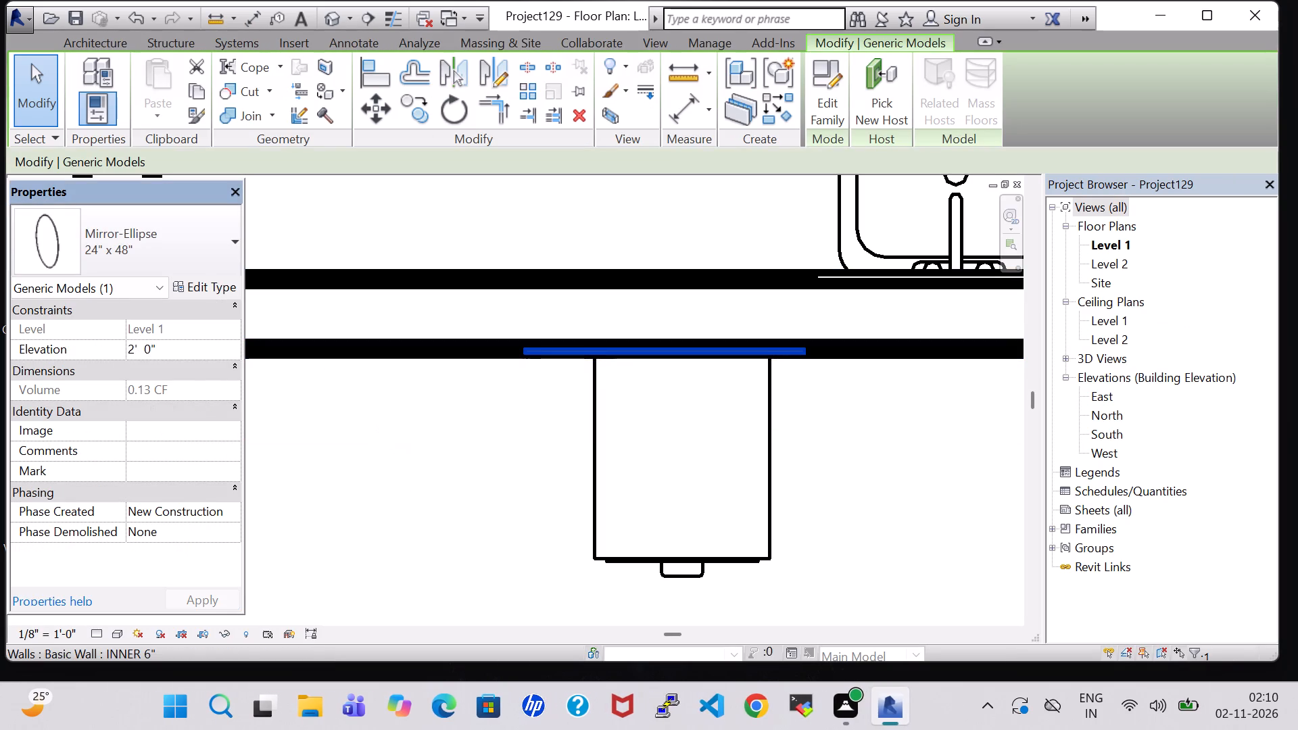
{"action": "key", "text": "BackSpace"}
{"action": "key", "text": "3"}
{"action": "left_click", "coordinate": [231, 589]}
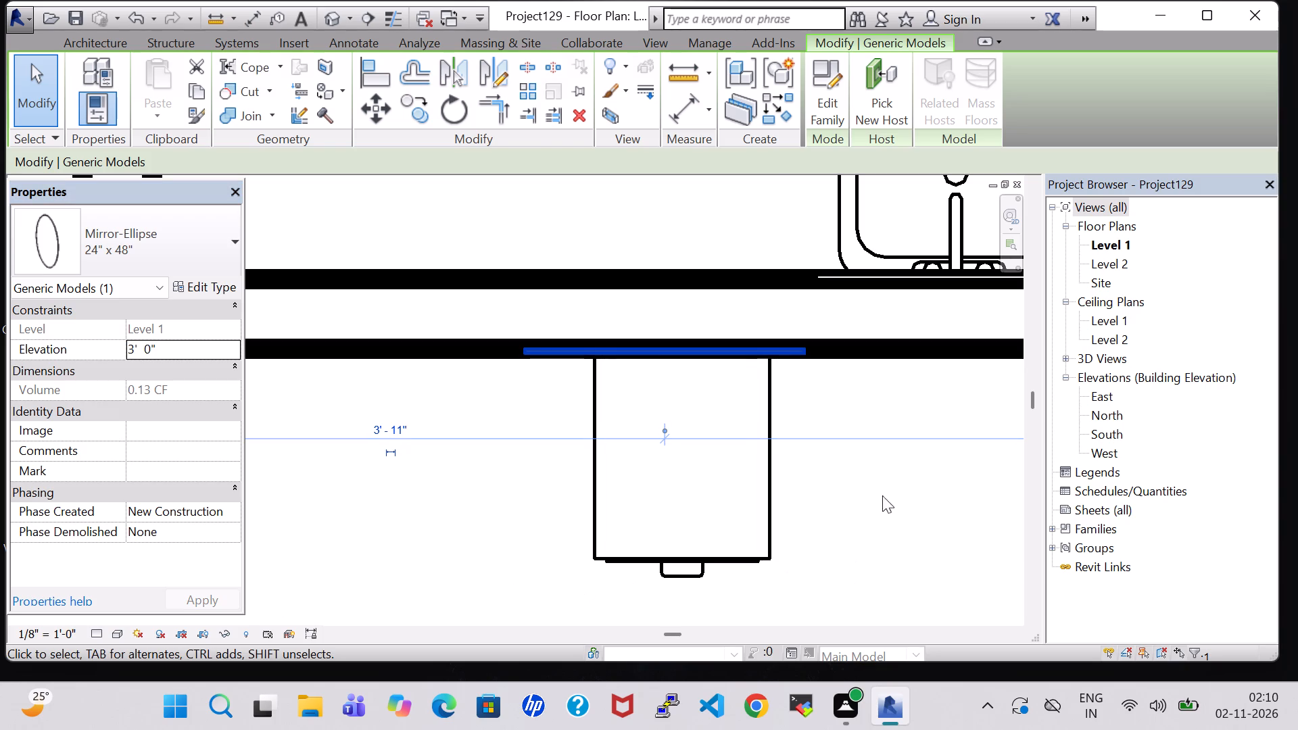
{"action": "left_click", "coordinate": [875, 475]}
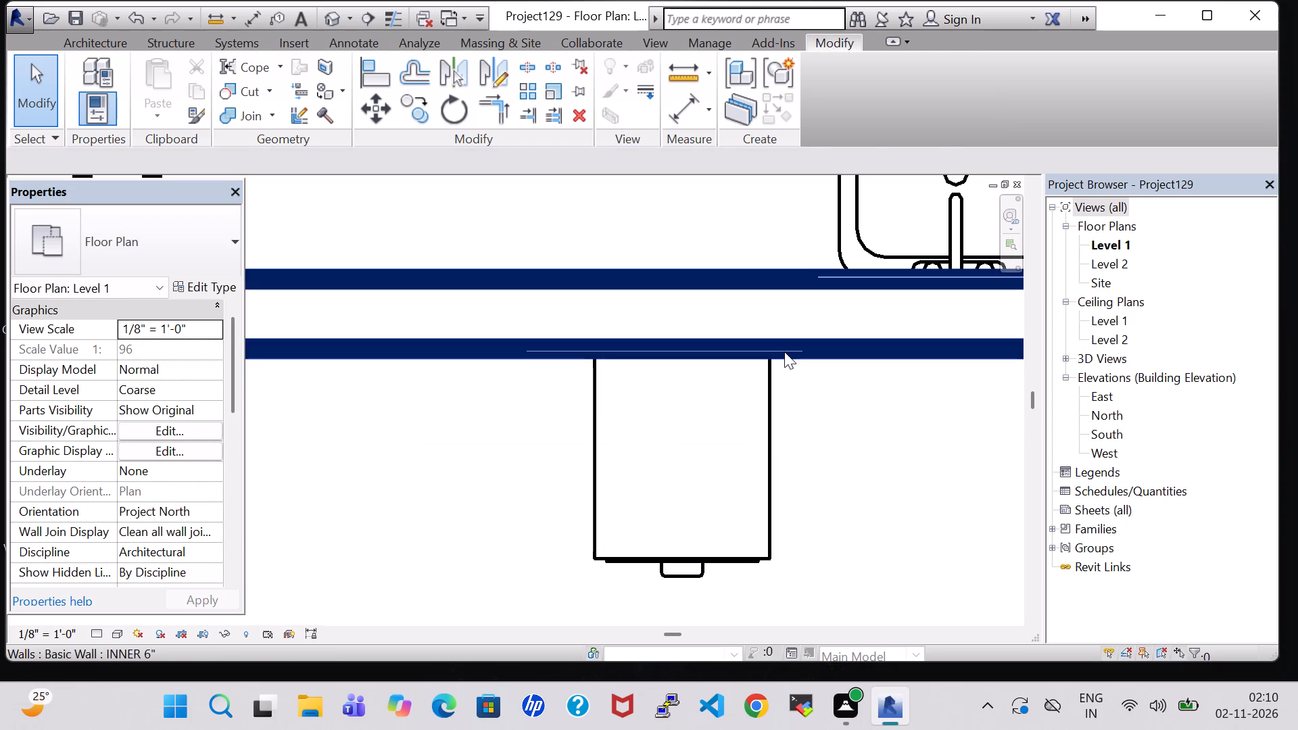
Nudge the lower-east bedroom's mirror slightly east along the wall, closer to the centre of the file cabinet.
{"action": "left_click", "coordinate": [784, 351]}
{"action": "key", "text": "Right"}
{"action": "key", "text": "Right"}
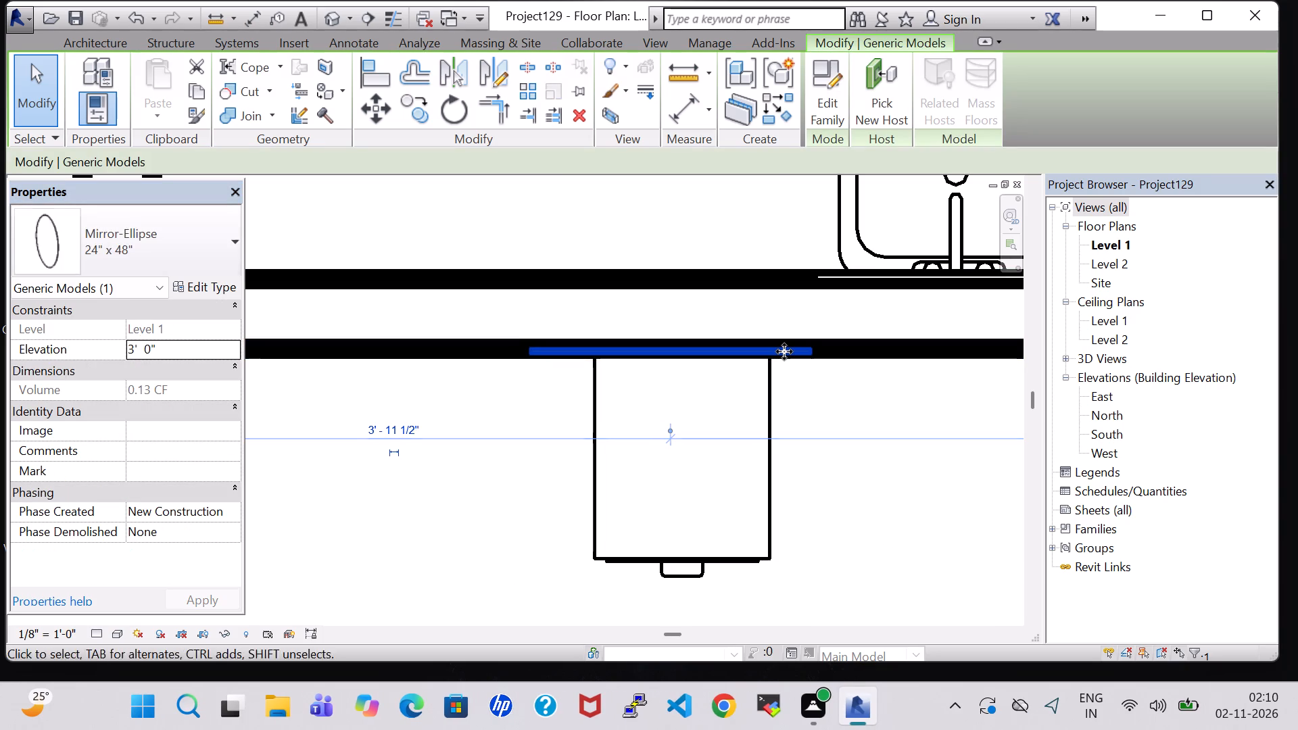
{"action": "key", "text": "Right"}
{"action": "key", "text": "Right"}
{"action": "double_click", "coordinate": [852, 518]}
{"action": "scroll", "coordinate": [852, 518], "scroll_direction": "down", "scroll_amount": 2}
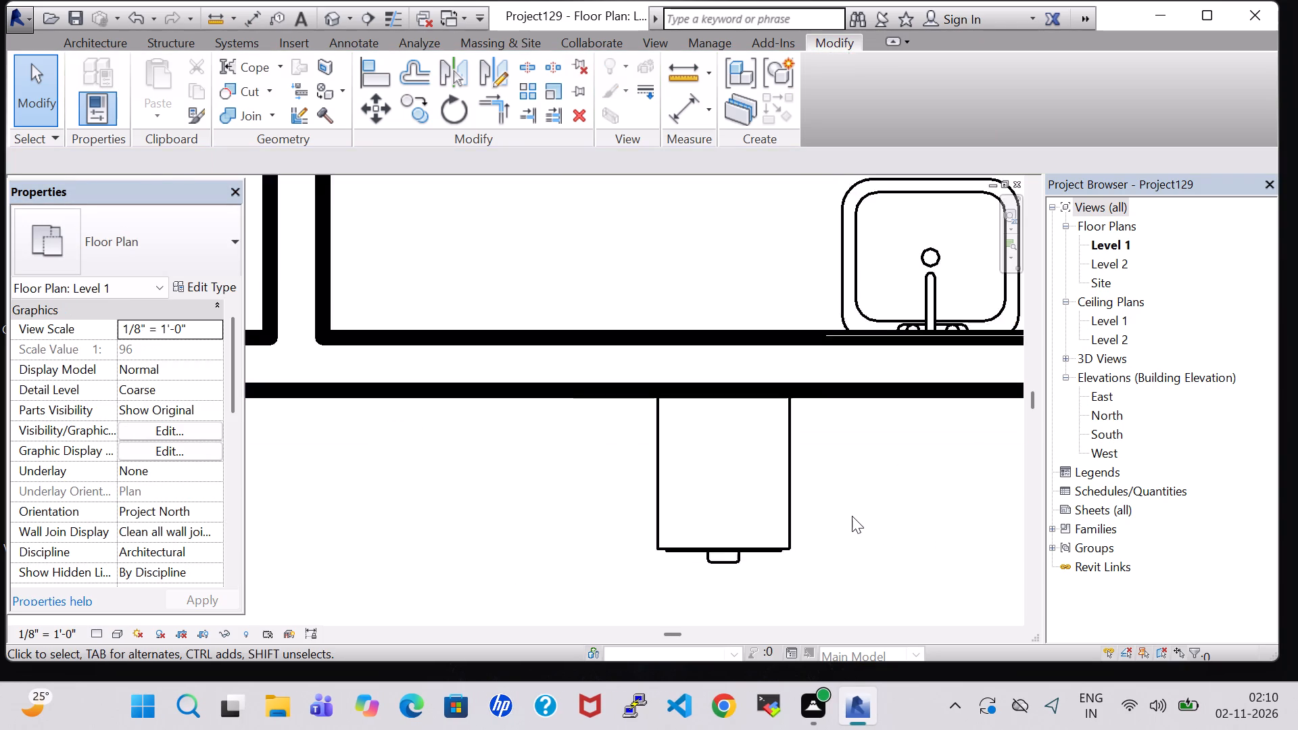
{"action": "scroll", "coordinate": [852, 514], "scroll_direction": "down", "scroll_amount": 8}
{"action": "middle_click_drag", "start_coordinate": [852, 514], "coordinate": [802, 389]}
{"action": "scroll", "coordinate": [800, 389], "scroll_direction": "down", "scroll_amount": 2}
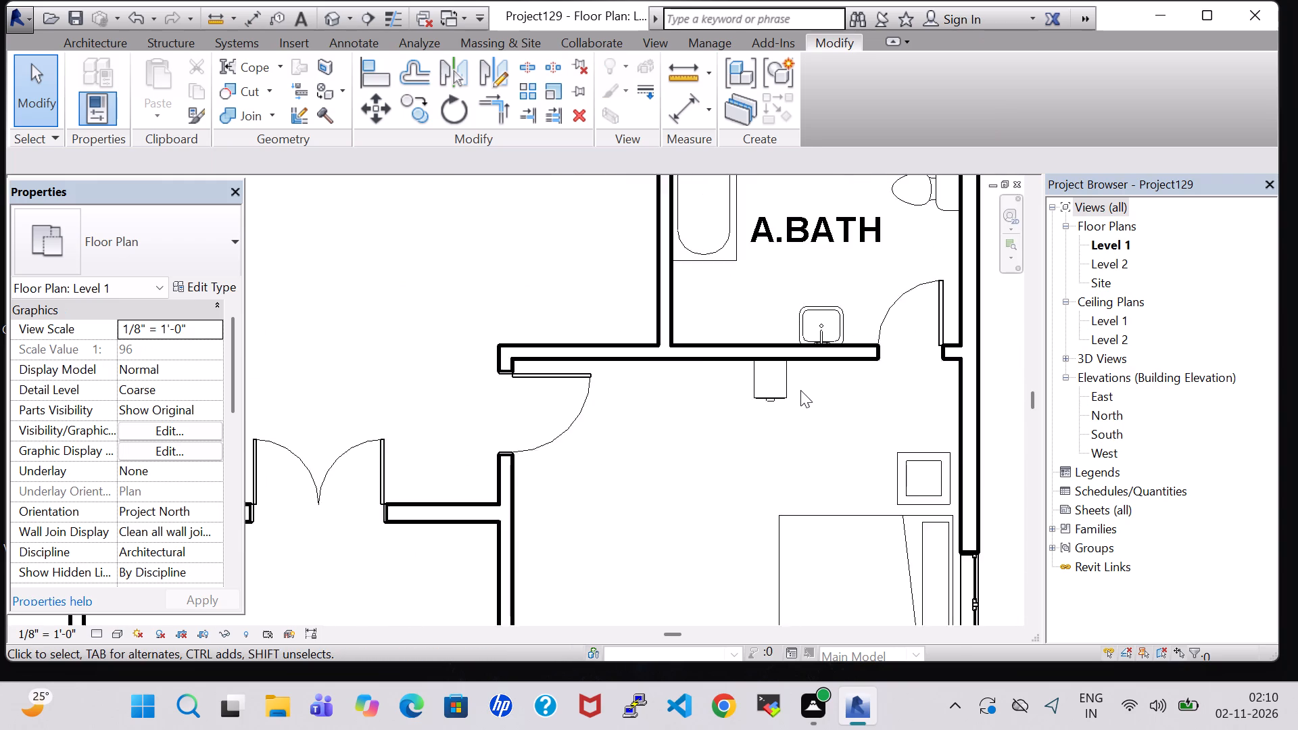
Place a Chair-Corbu armchair like Bedroom-1's in the lower-east bedroom, facing north in front of the south window.
{"action": "scroll", "coordinate": [800, 390], "scroll_direction": "down", "scroll_amount": 3}
{"action": "middle_click_drag", "start_coordinate": [853, 487], "coordinate": [841, 379]}
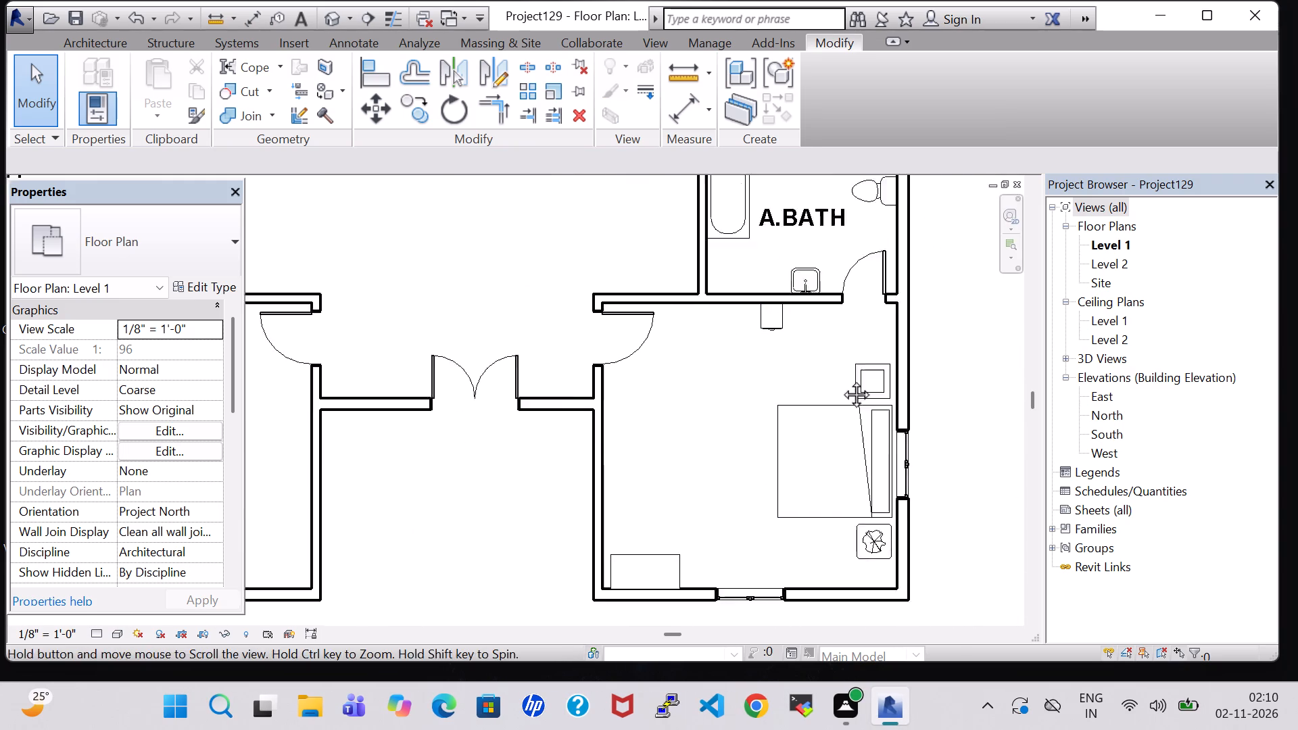
{"action": "middle_click_drag", "start_coordinate": [841, 379], "coordinate": [834, 336]}
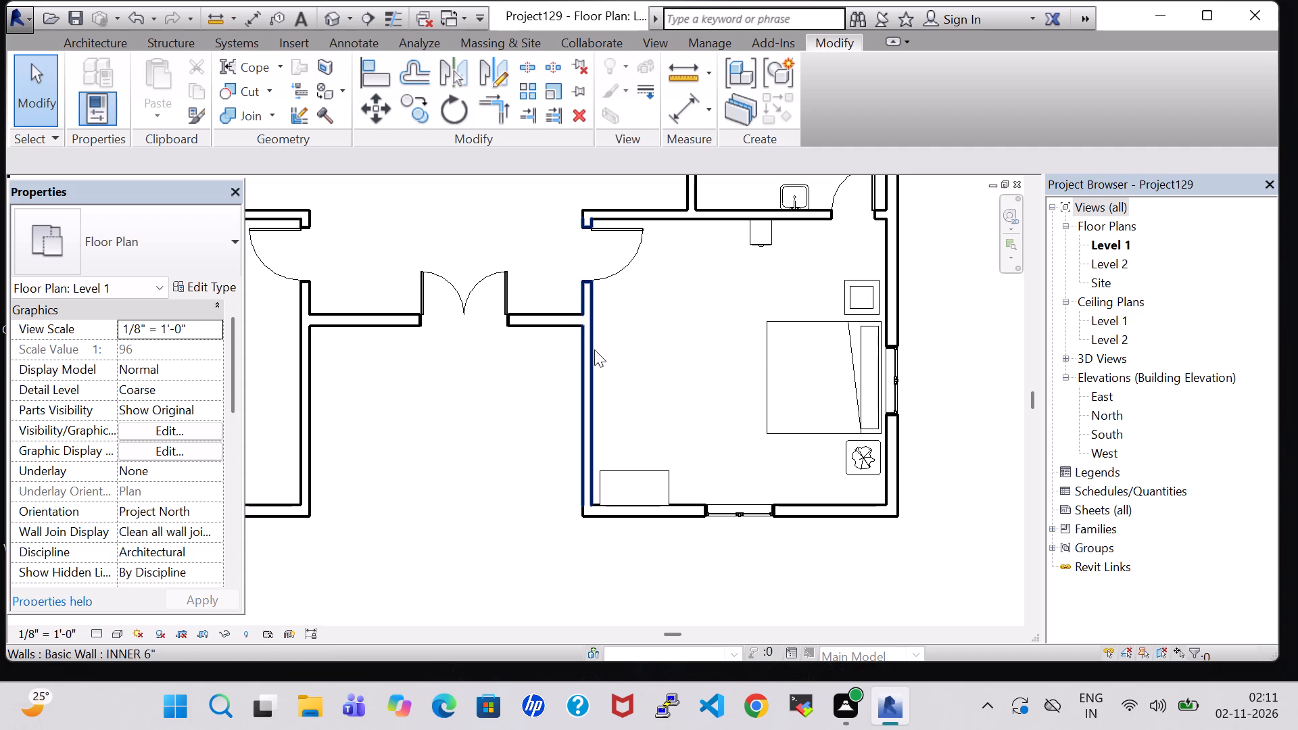
{"action": "scroll", "coordinate": [594, 349], "scroll_direction": "down", "scroll_amount": 3}
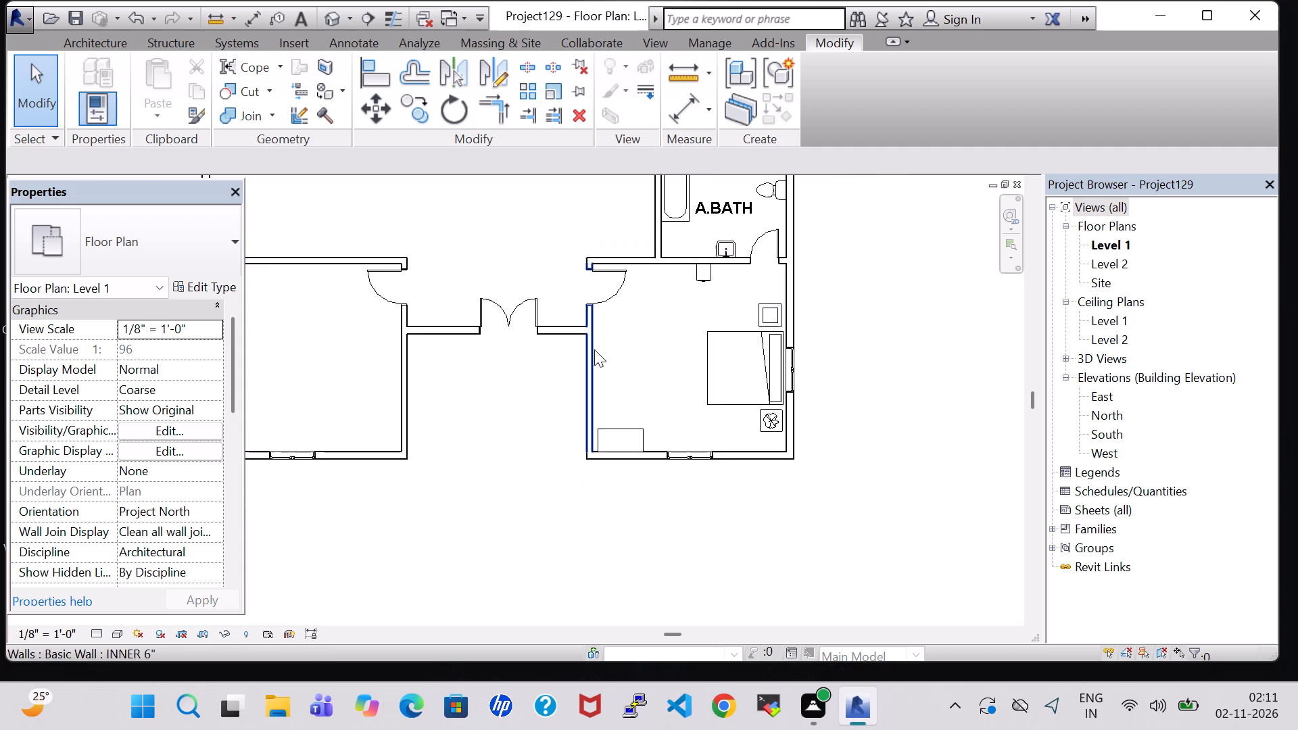
{"action": "scroll", "coordinate": [594, 349], "scroll_direction": "down", "scroll_amount": 3}
{"action": "scroll", "coordinate": [633, 339], "scroll_direction": "up", "scroll_amount": 1}
{"action": "middle_click_drag", "start_coordinate": [633, 339], "coordinate": [648, 566]}
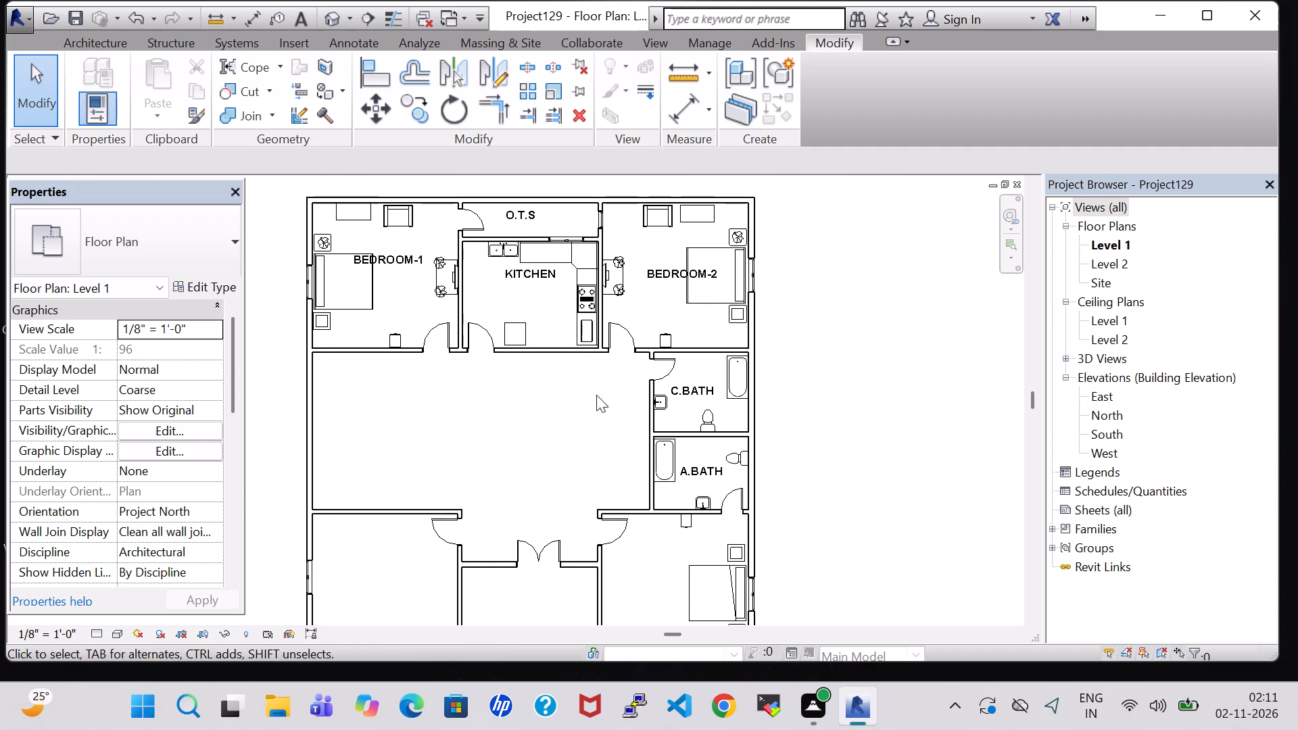
{"action": "left_click", "coordinate": [391, 212]}
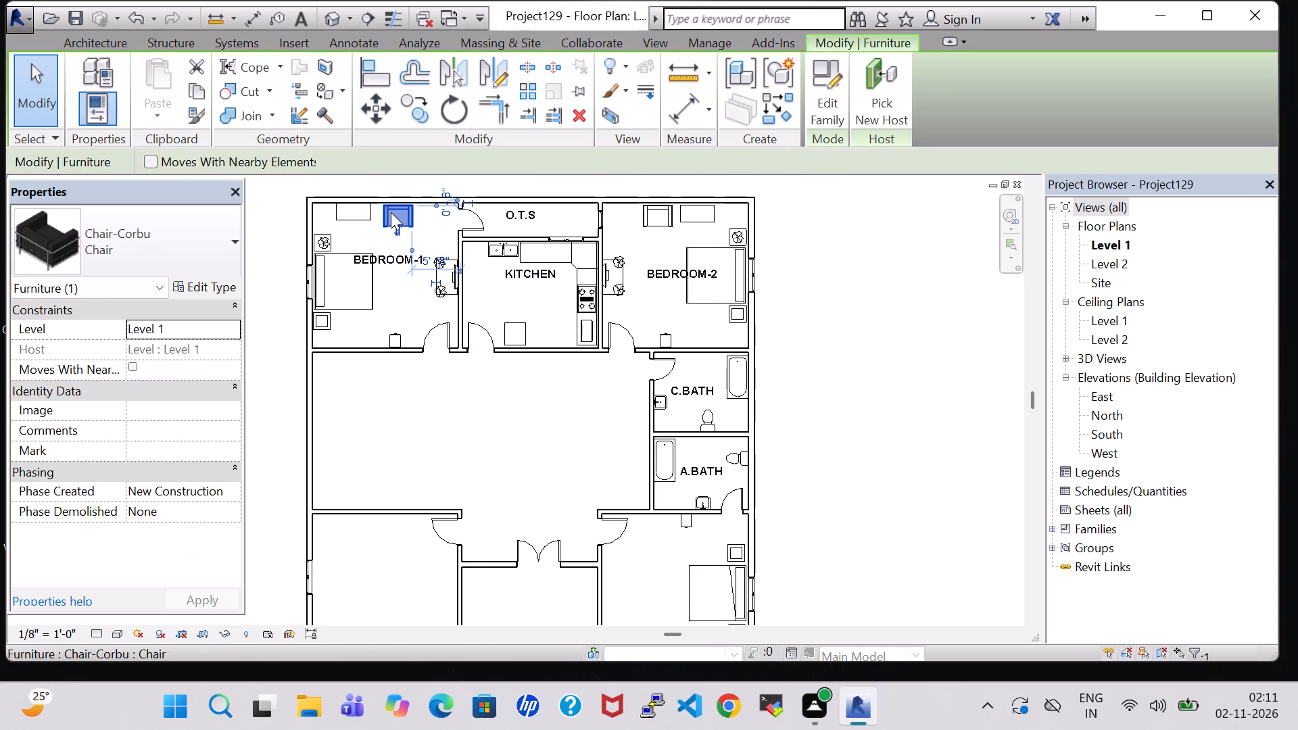
{"action": "right_click", "coordinate": [391, 212]}
{"action": "left_click", "coordinate": [523, 353]}
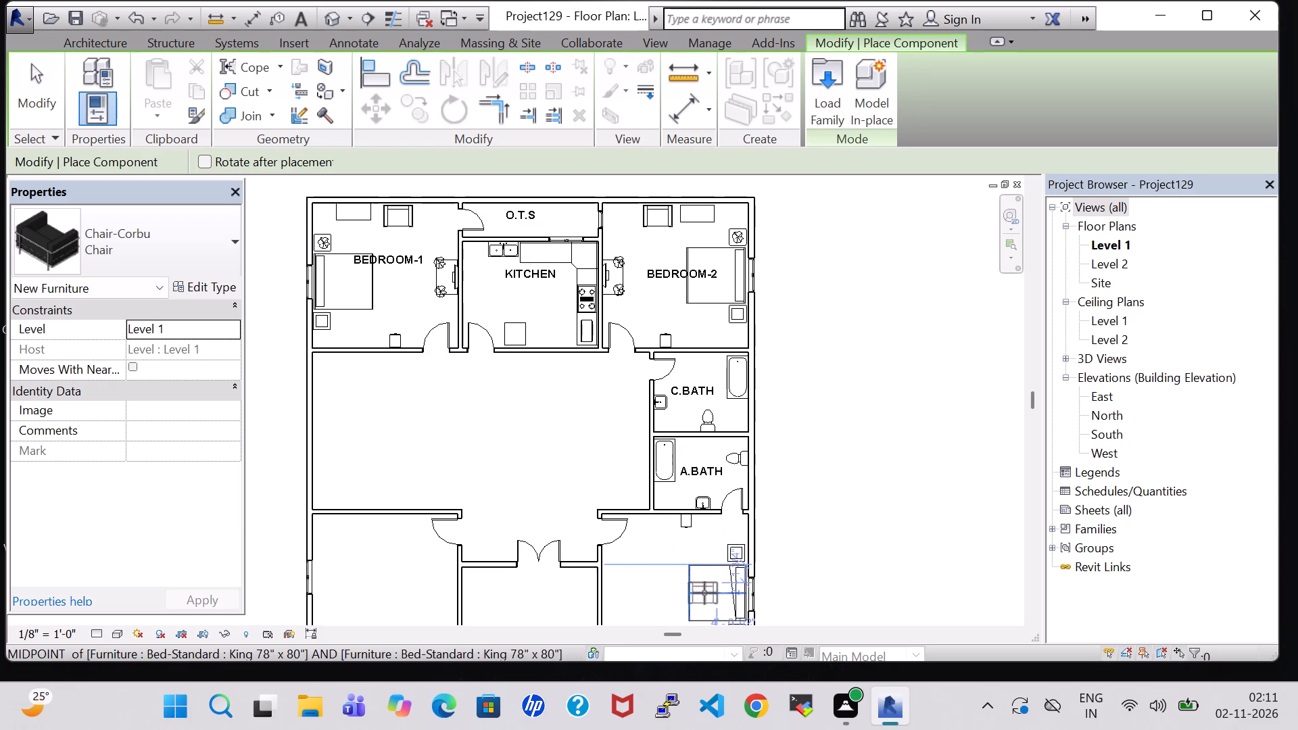
{"action": "scroll", "coordinate": [690, 585], "scroll_direction": "up", "scroll_amount": 1}
{"action": "middle_click_drag", "start_coordinate": [690, 585], "coordinate": [671, 448]}
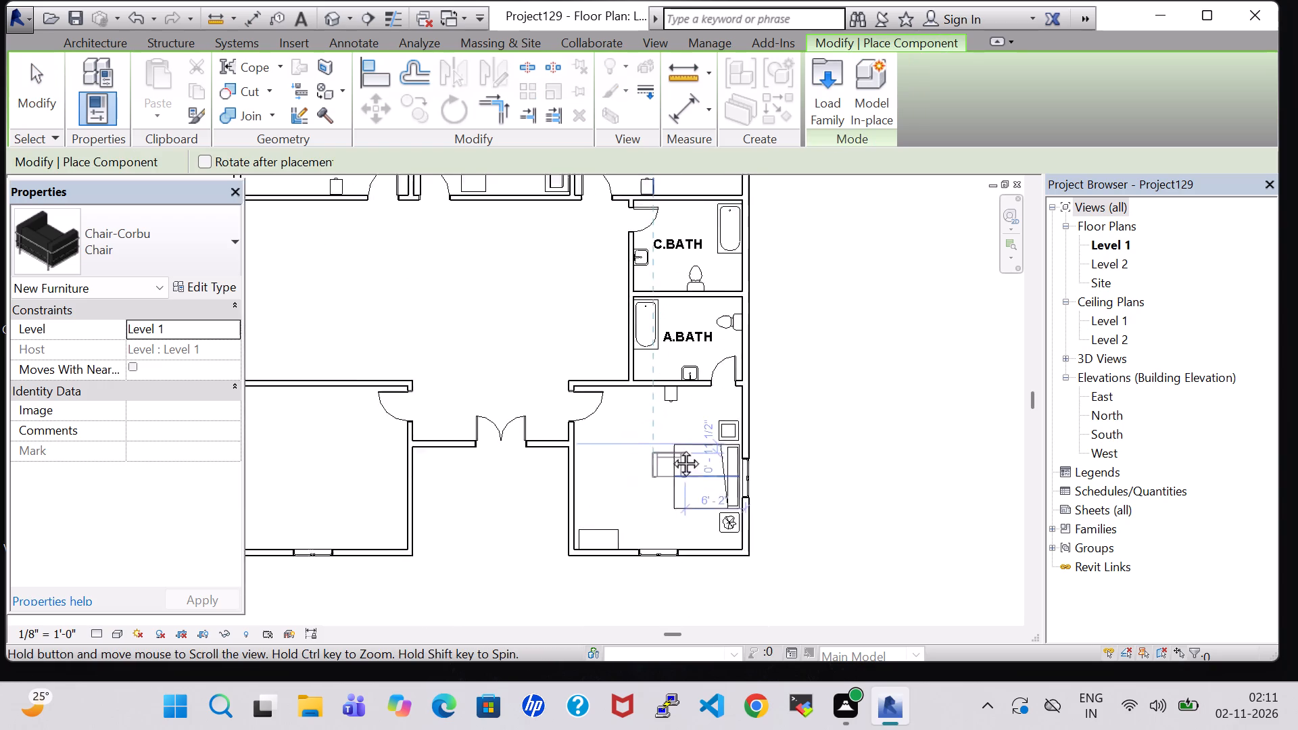
{"action": "middle_click_drag", "start_coordinate": [671, 448], "coordinate": [667, 433]}
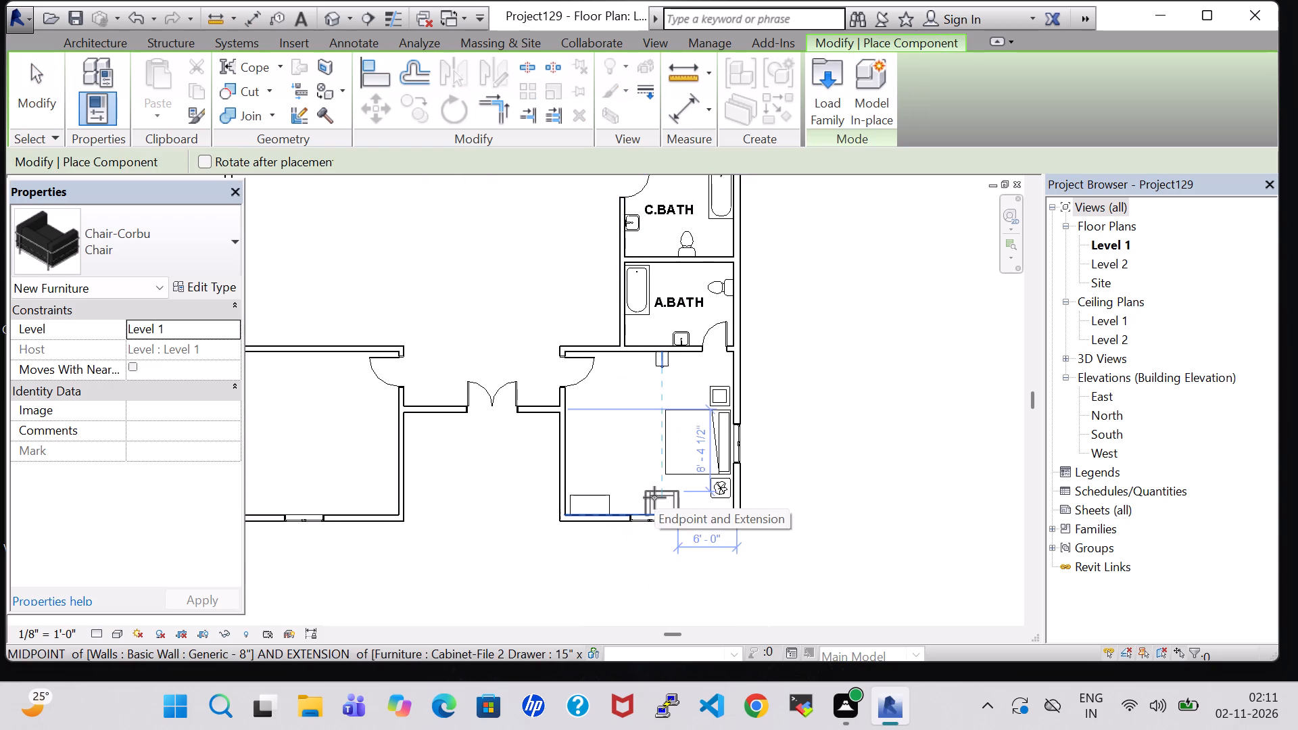
{"action": "key", "text": "space"}
{"action": "key", "text": "space"}
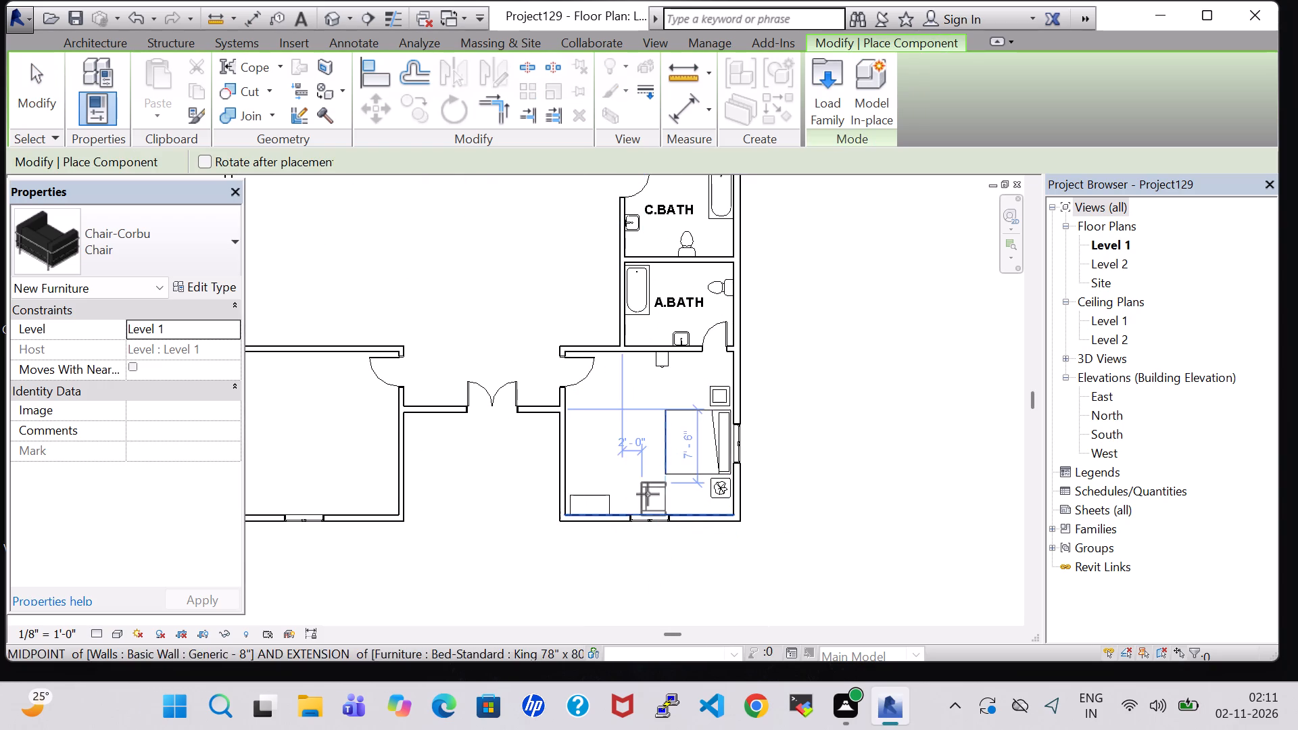
{"action": "key", "text": "space"}
{"action": "key", "text": "space"}
{"action": "scroll", "coordinate": [656, 504], "scroll_direction": "up", "scroll_amount": 6}
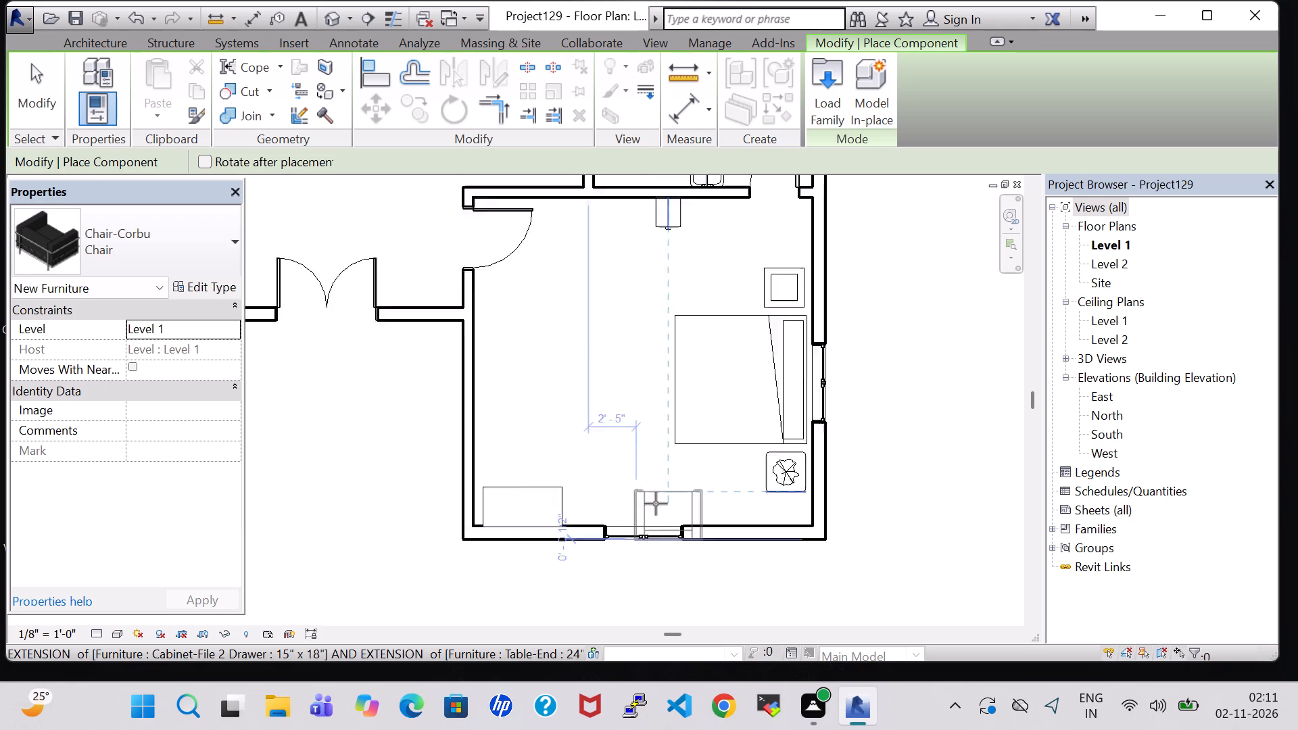
{"action": "scroll", "coordinate": [656, 504], "scroll_direction": "up", "scroll_amount": 1}
{"action": "left_click", "coordinate": [642, 490]}
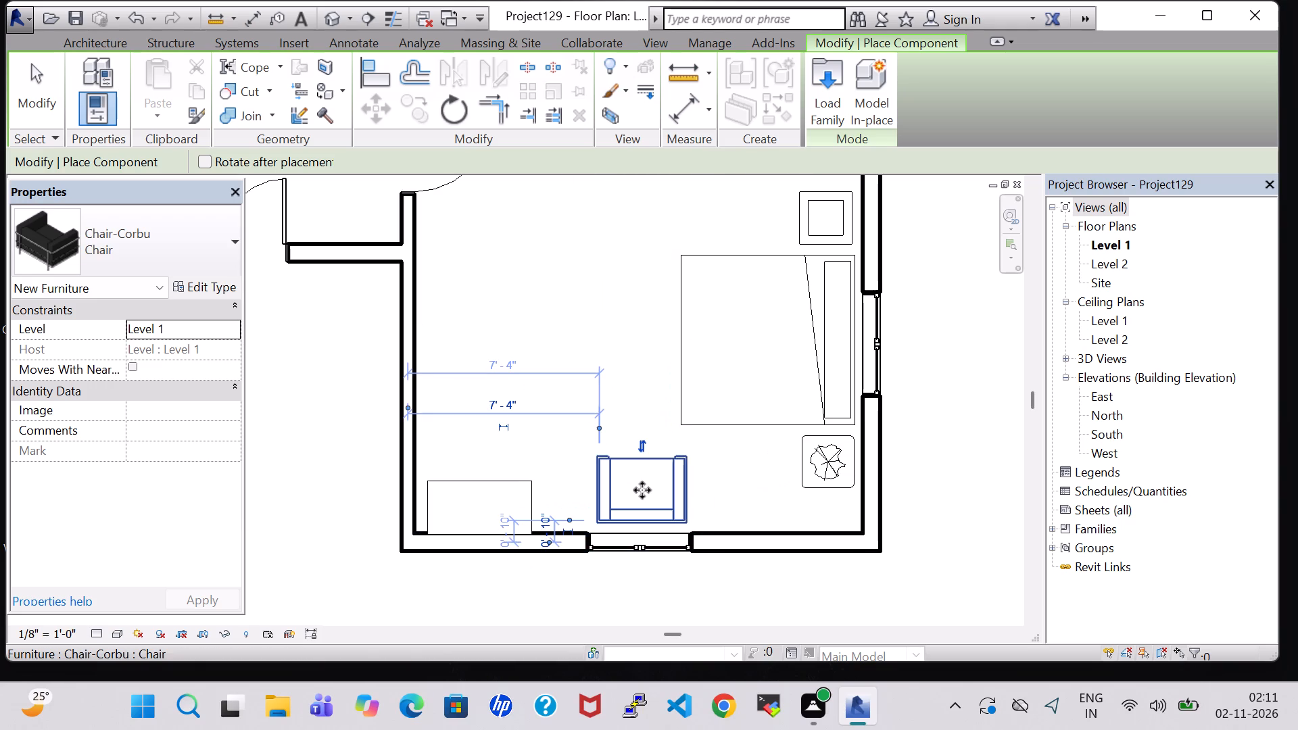
{"action": "key", "text": "Escape"}
{"action": "key", "text": "Escape"}
Nudge the lower-east bedroom's armchair south to the window wall and slightly west, about 7' 0" from the west wall.
{"action": "left_click", "coordinate": [642, 514]}
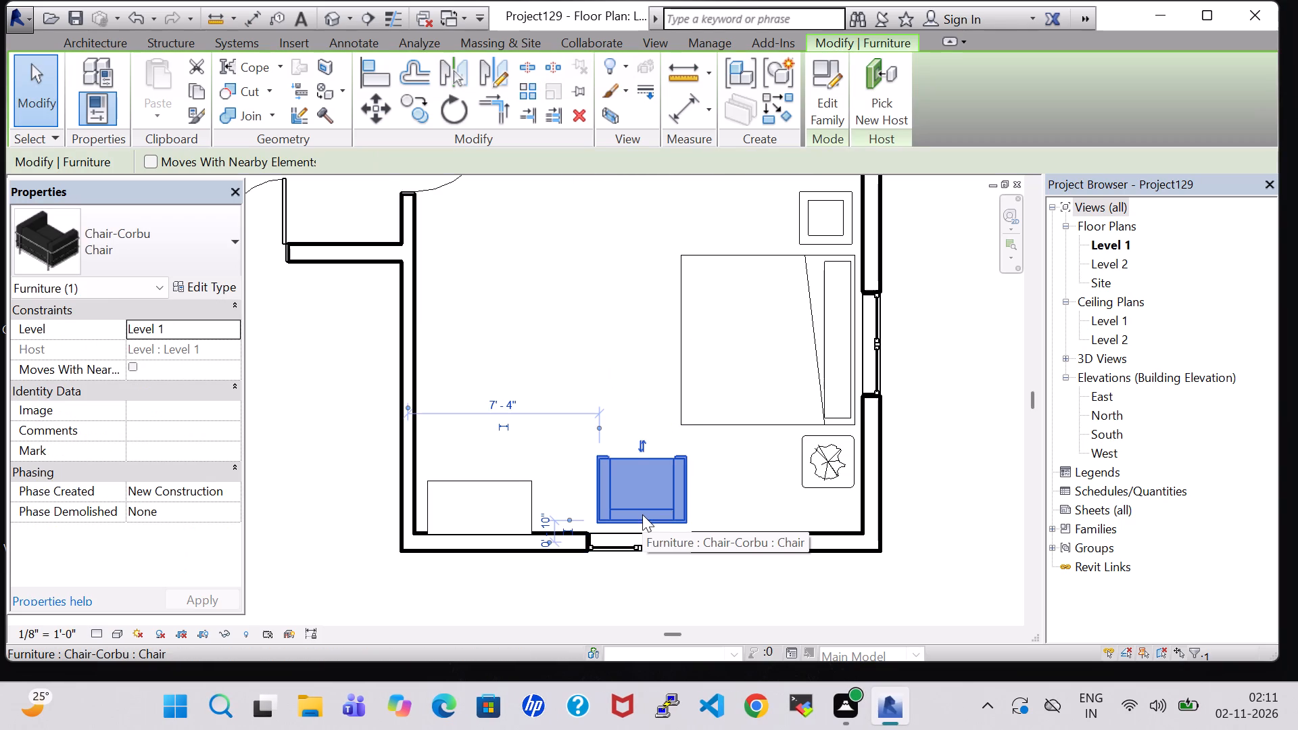
{"action": "key", "text": "Down"}
{"action": "key", "text": "Down"}
{"action": "key", "text": "Left"}
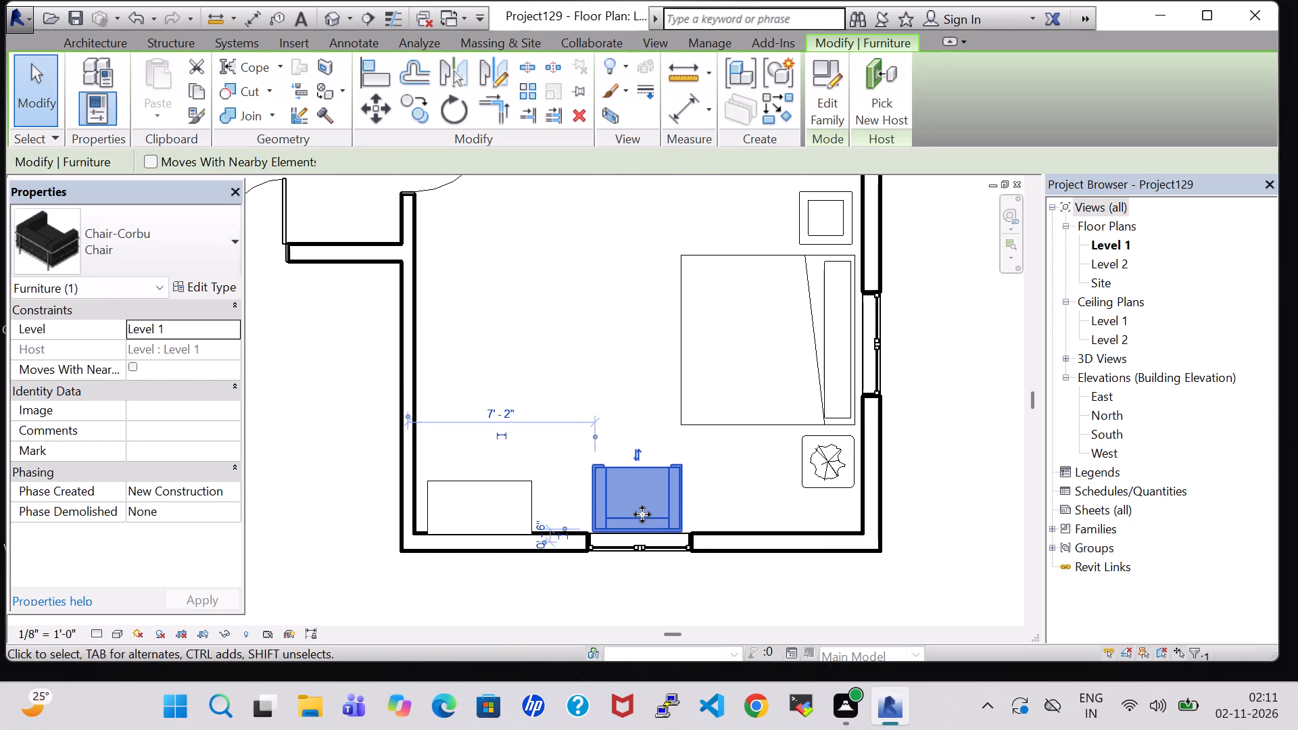
{"action": "key", "text": "Left"}
{"action": "left_click", "coordinate": [720, 504]}
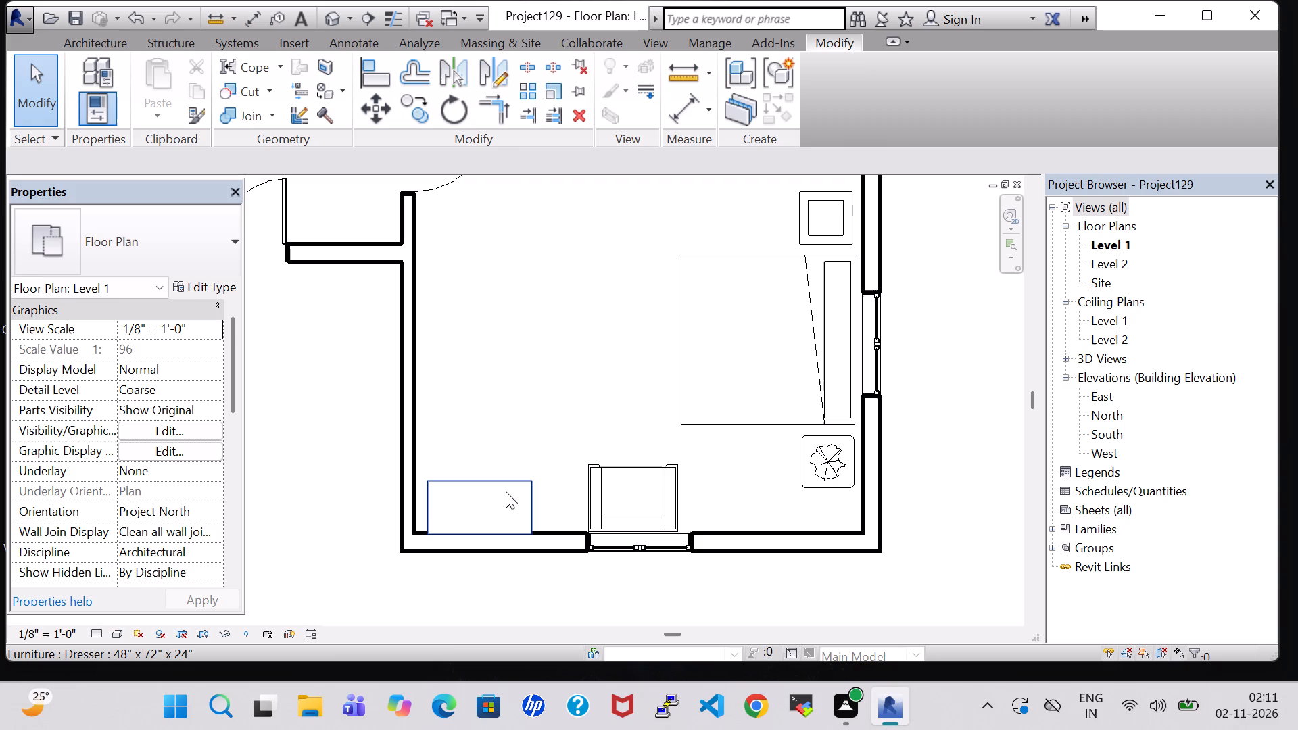
Nudge the lower-east bedroom's 48" x 72" x 24" dresser slightly north and west, into the room's southwest corner.
{"action": "left_click", "coordinate": [504, 489]}
{"action": "key", "text": "Up"}
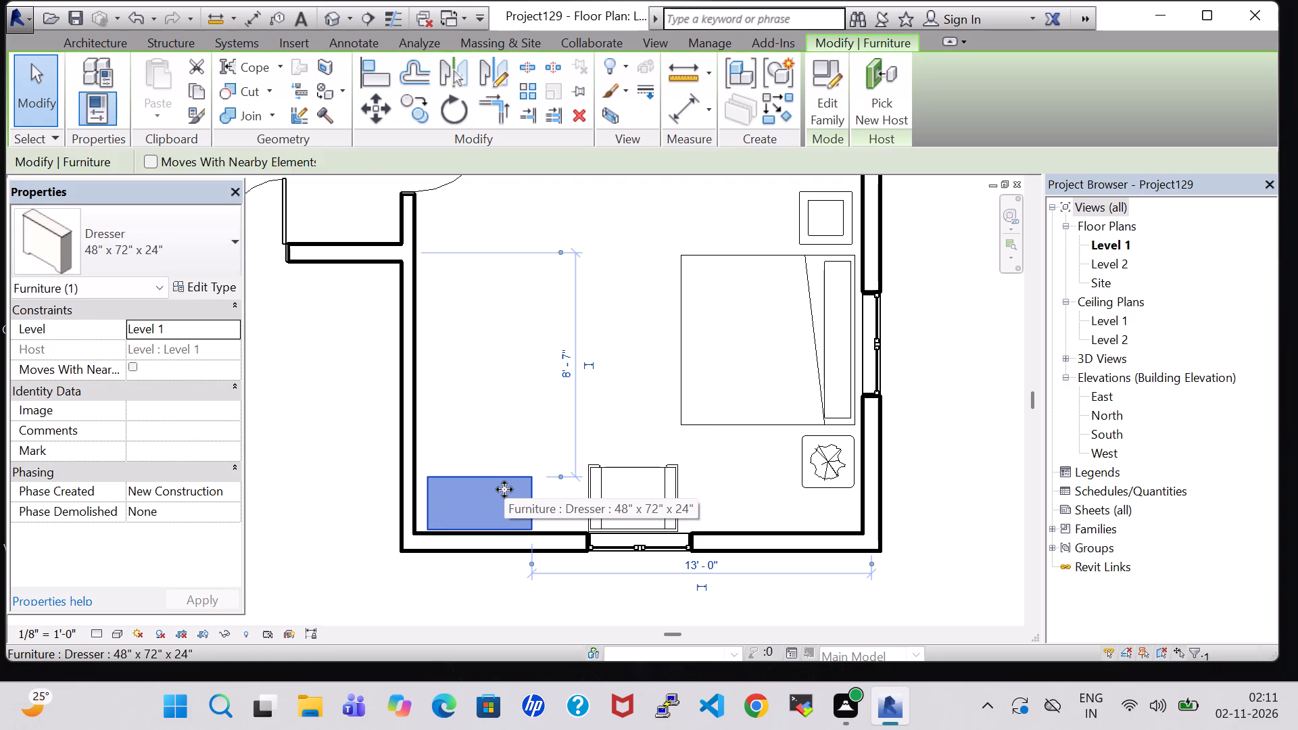
{"action": "key", "text": "Left"}
{"action": "left_click", "coordinate": [529, 406]}
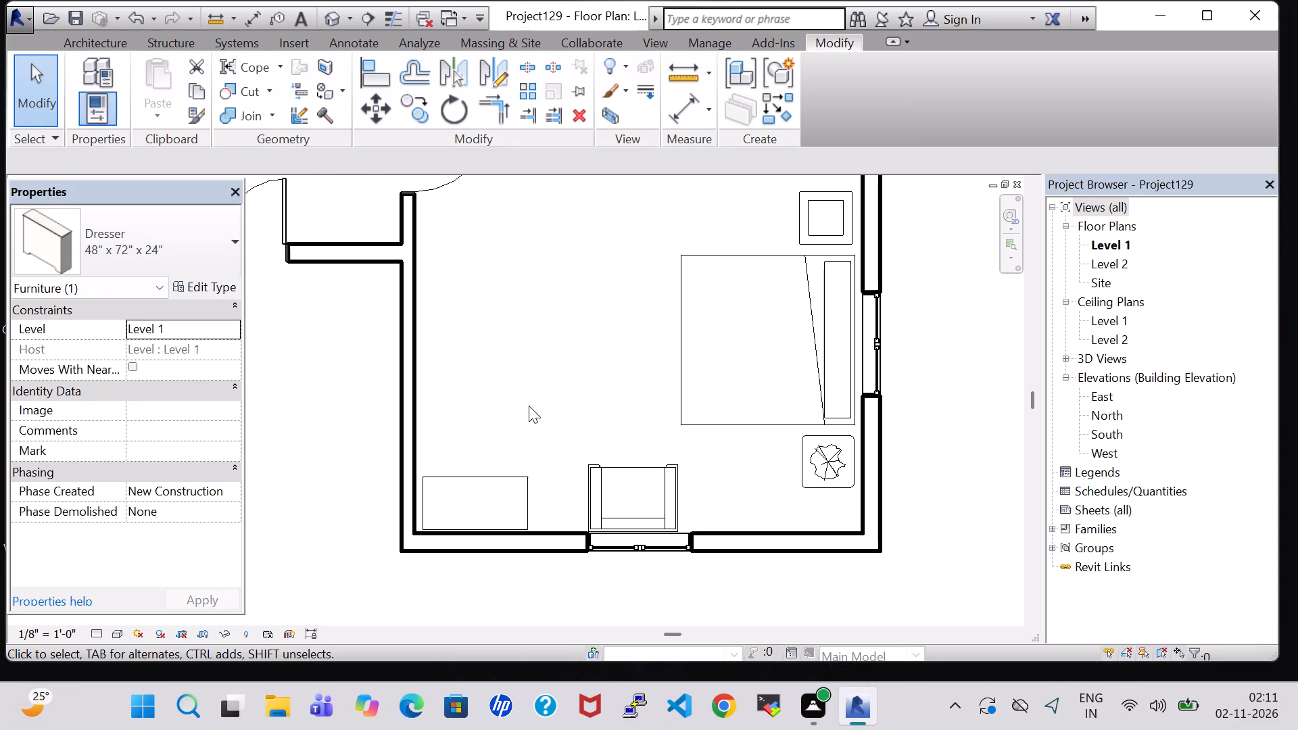
Nudge the lower-east bedroom's armchair further west, to about 6' 8" from the west wall, keeping it close to the south wall.
{"action": "left_click", "coordinate": [603, 460]}
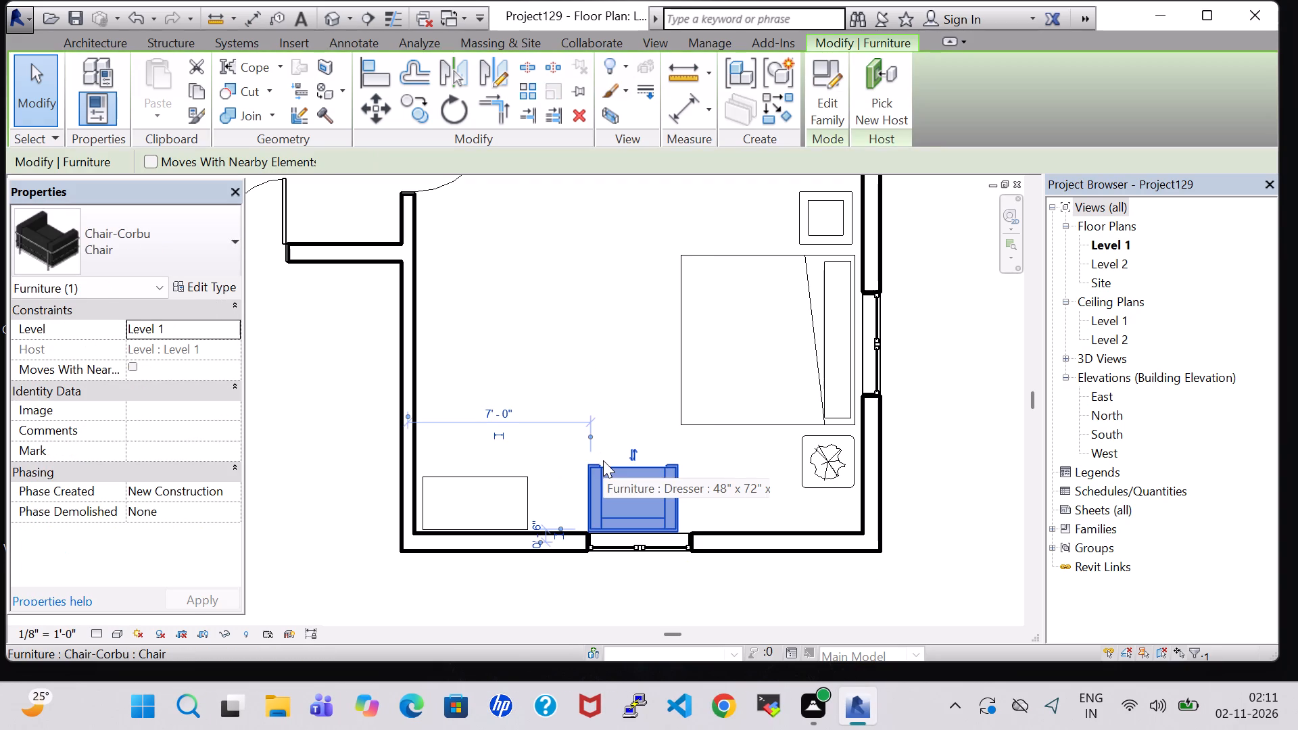
{"action": "key", "text": "Up"}
{"action": "key", "text": "Left"}
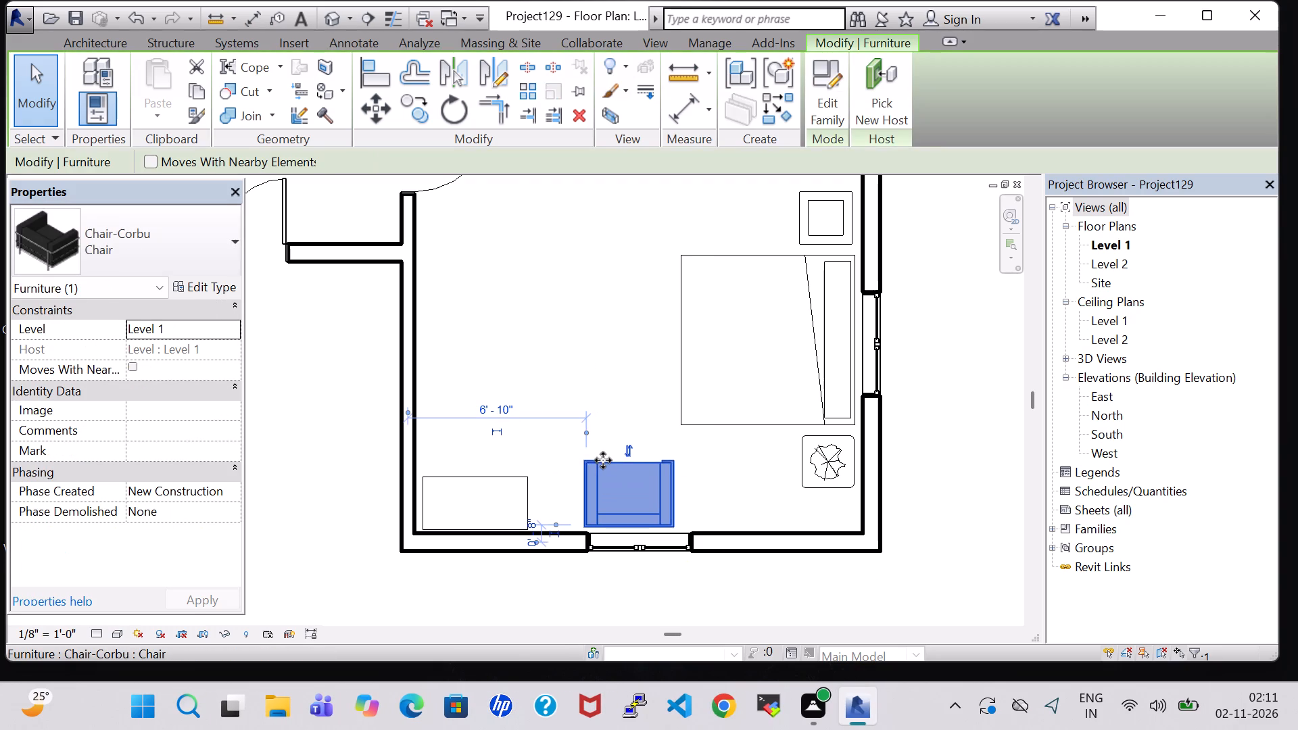
{"action": "key", "text": "Down"}
{"action": "key", "text": "Left"}
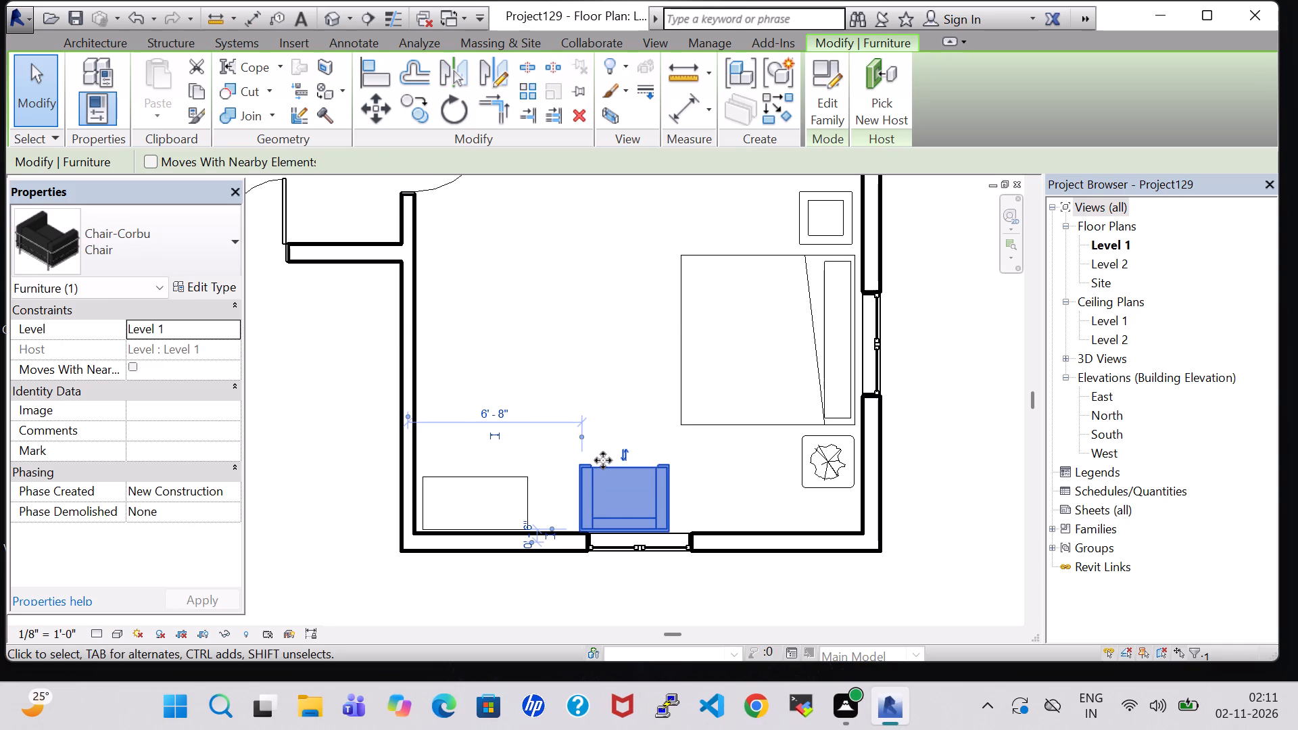
{"action": "key", "text": "Up"}
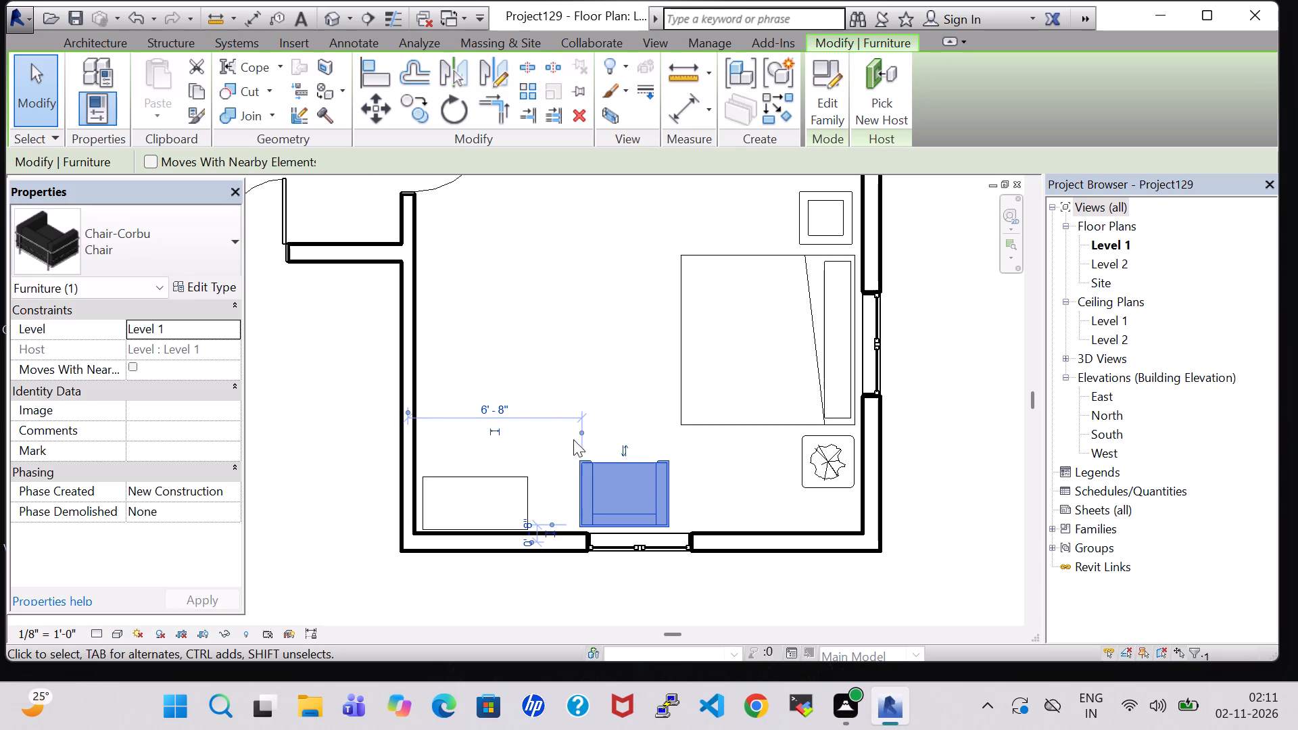
{"action": "left_click", "coordinate": [509, 336]}
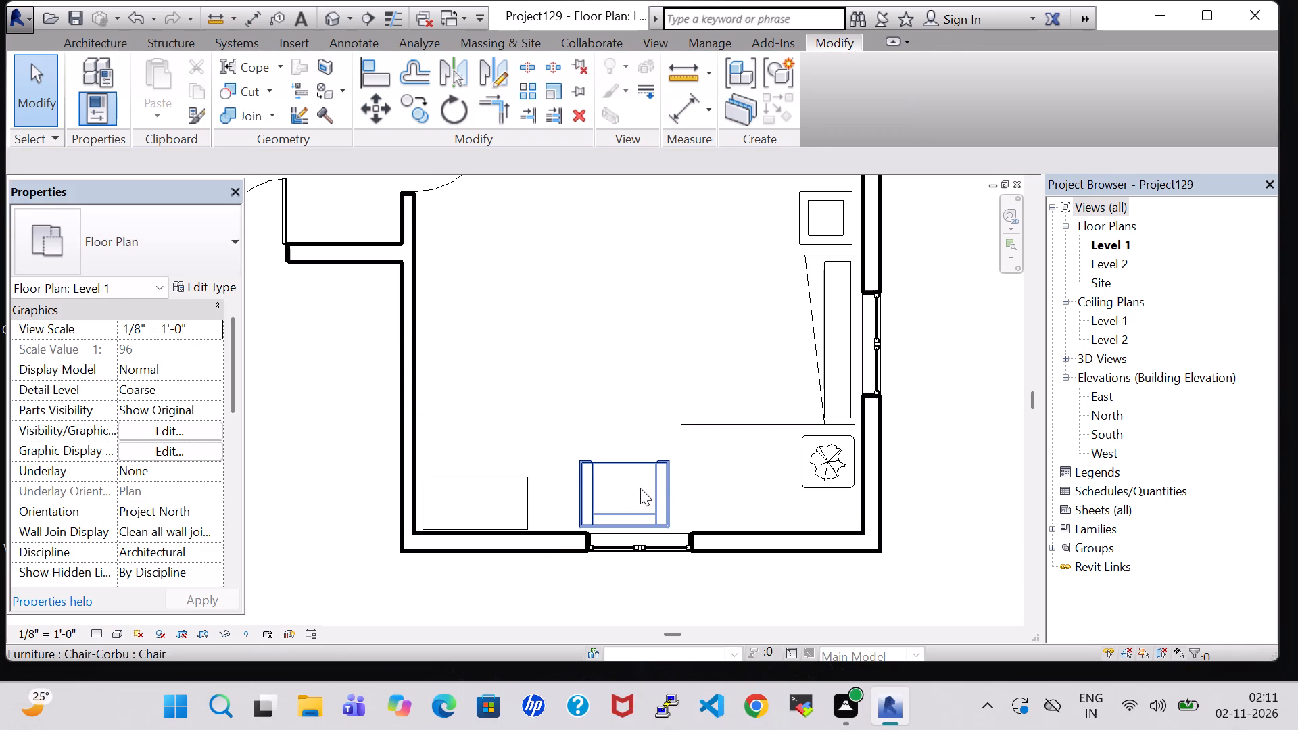
{"action": "left_click", "coordinate": [639, 489]}
{"action": "key", "text": "Down"}
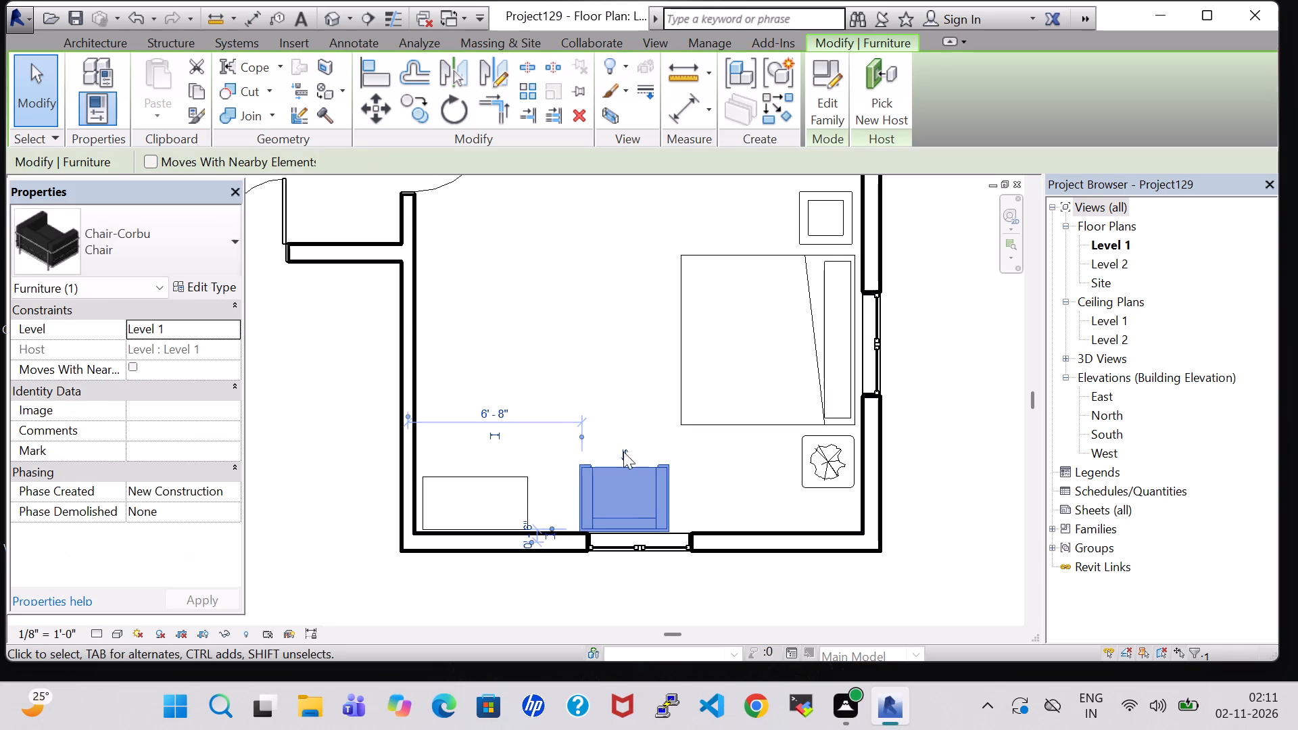
{"action": "left_click", "coordinate": [574, 374]}
Place a 32" flat-screen TV like Bedroom-2's on the lower-east bedroom's west wall, facing the bed, about 3' 8" south of the entrance wall.
{"action": "scroll", "coordinate": [633, 297], "scroll_direction": "down", "scroll_amount": 3}
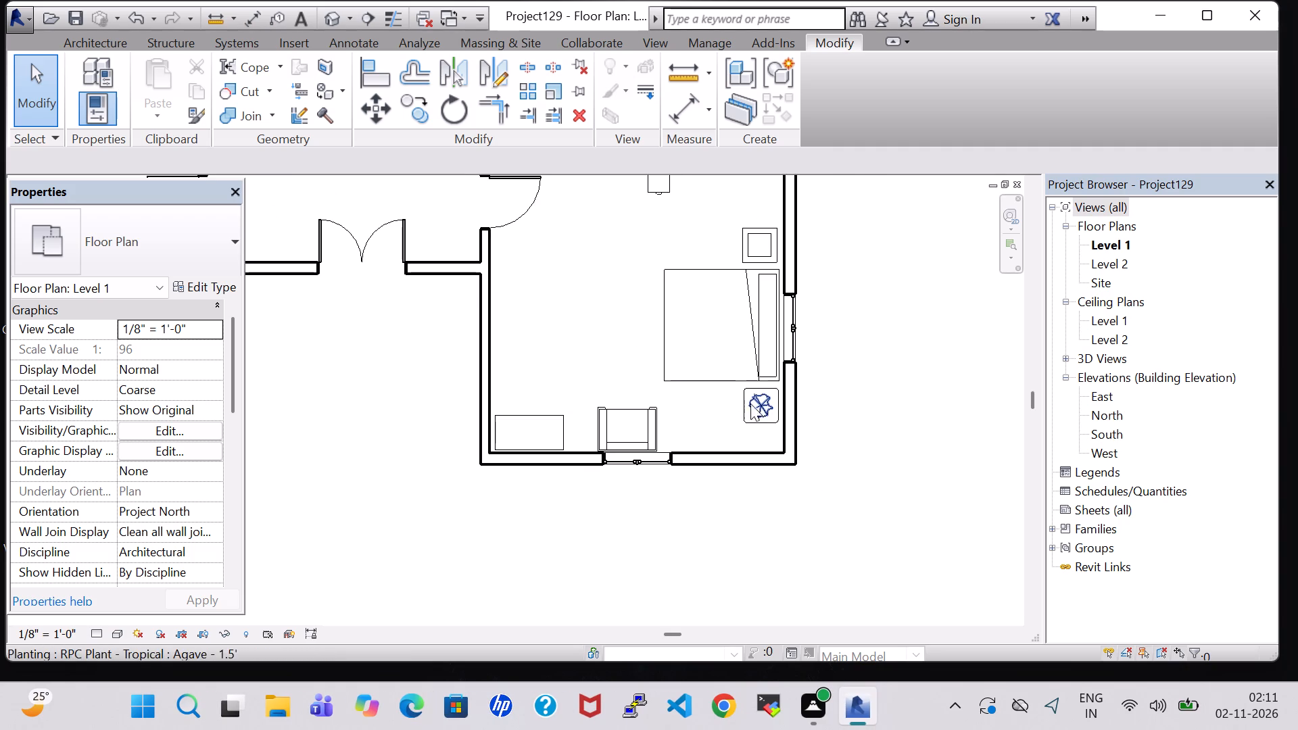
{"action": "middle_click_drag", "start_coordinate": [716, 234], "coordinate": [742, 360]}
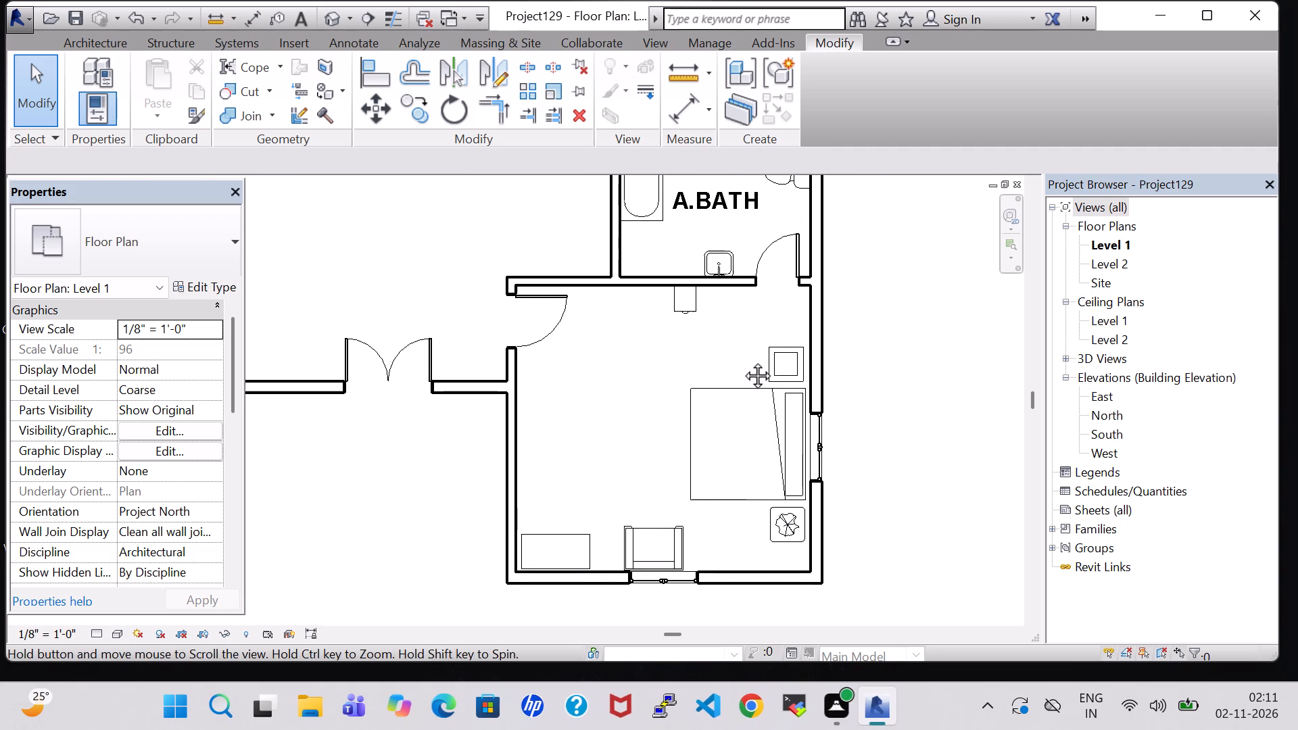
{"action": "middle_click_drag", "start_coordinate": [742, 360], "coordinate": [742, 362]}
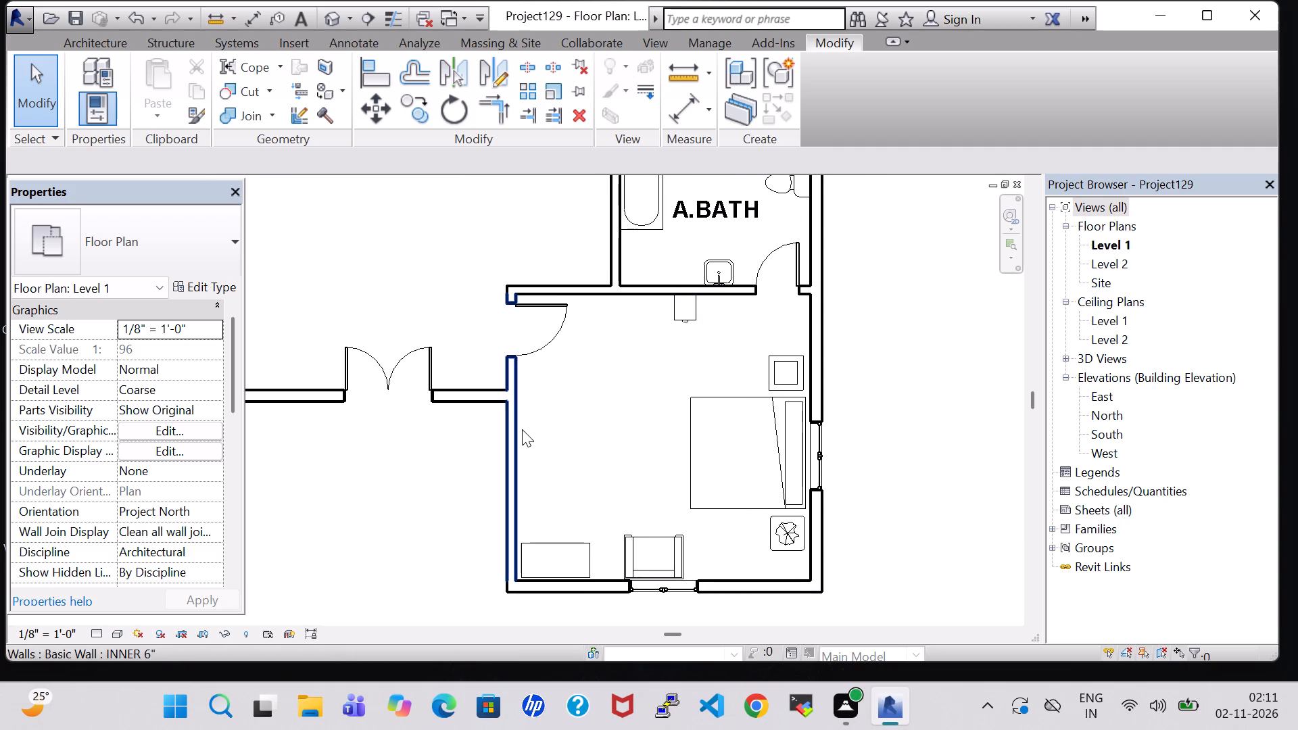
{"action": "left_click", "coordinate": [97, 40]}
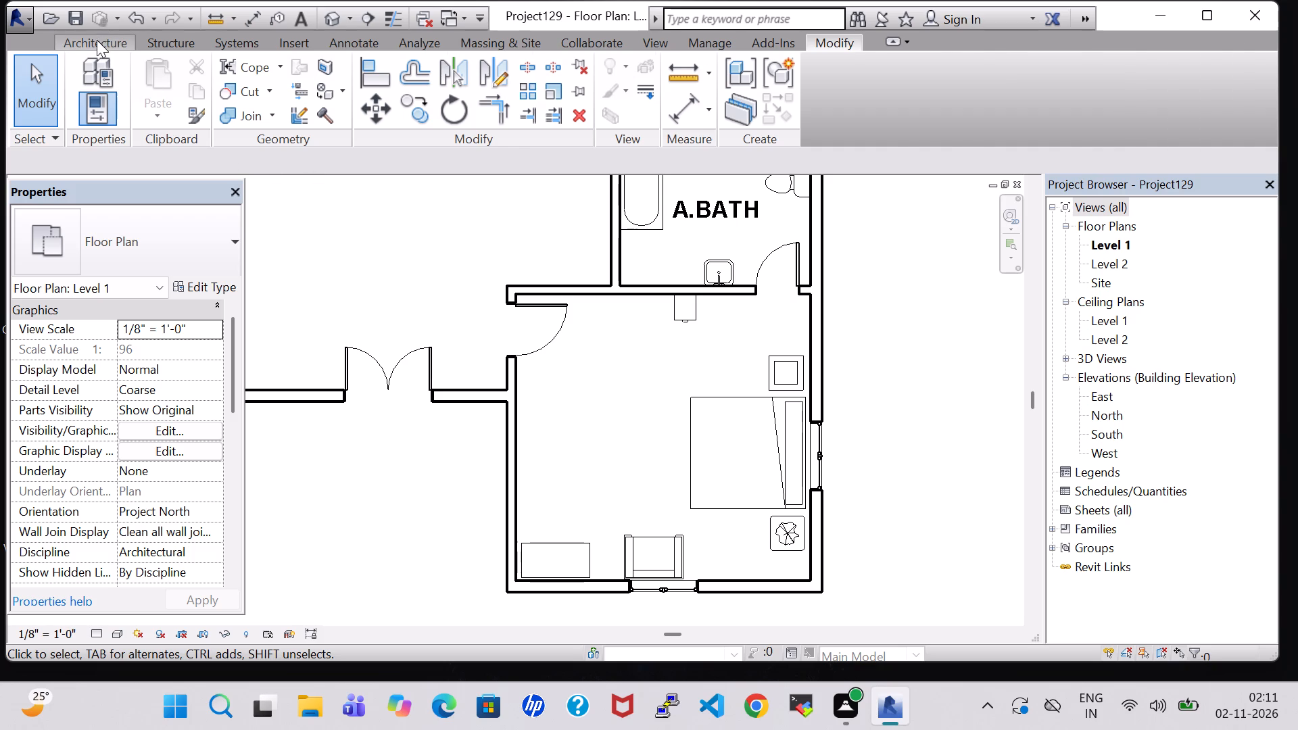
{"action": "scroll", "coordinate": [446, 278], "scroll_direction": "down", "scroll_amount": 6}
{"action": "middle_click_drag", "start_coordinate": [444, 260], "coordinate": [519, 462]}
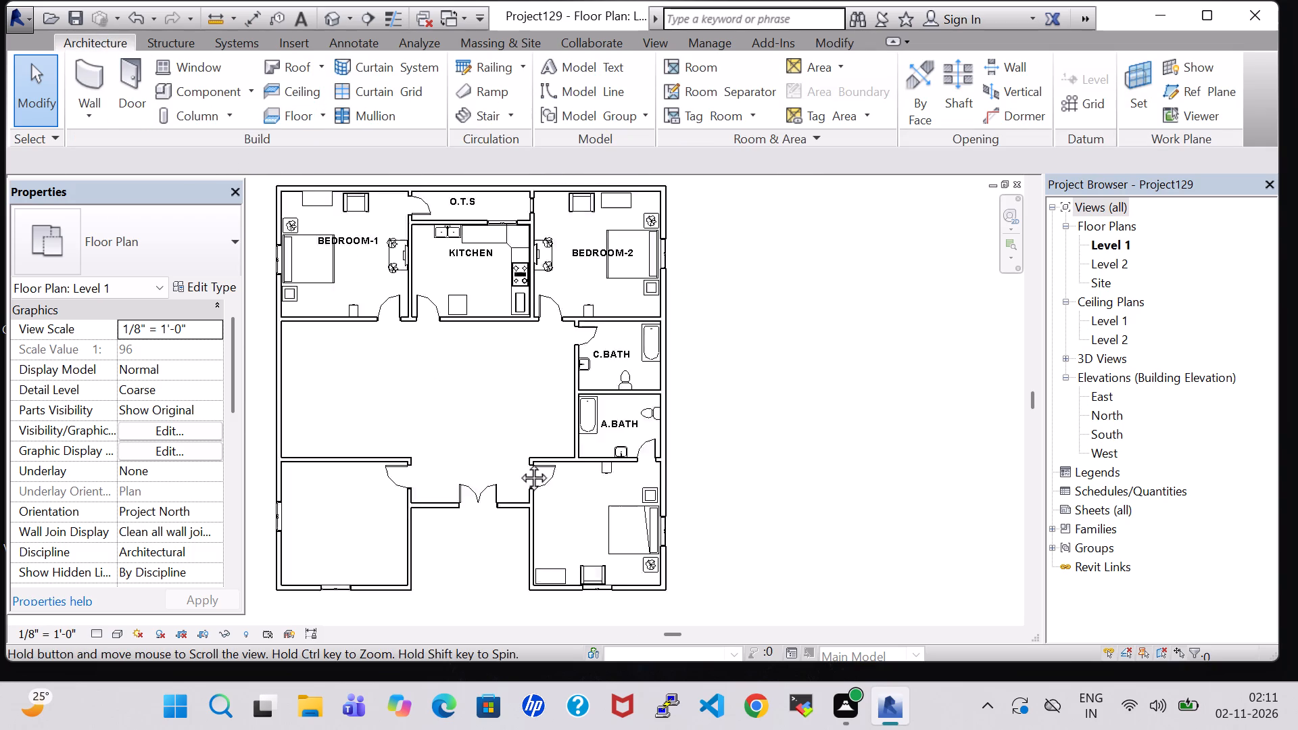
{"action": "middle_click_drag", "start_coordinate": [519, 462], "coordinate": [571, 552]}
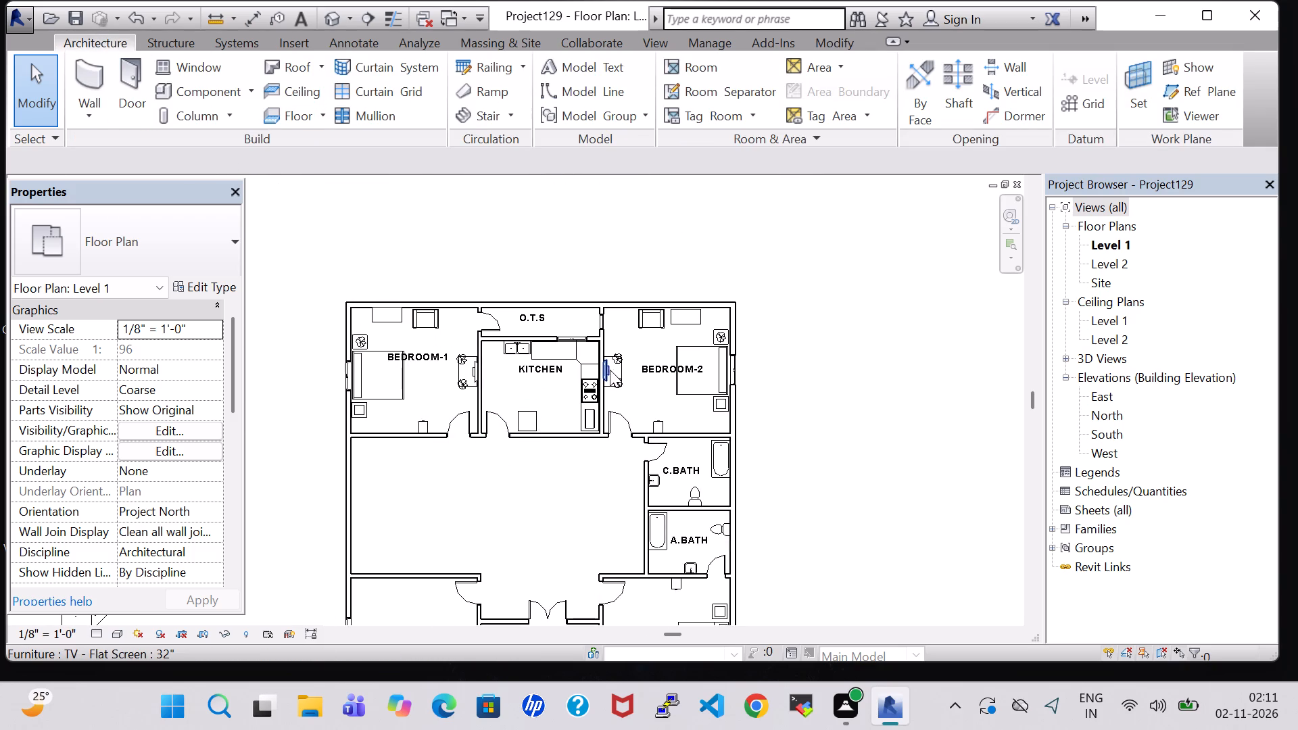
{"action": "left_click", "coordinate": [608, 370]}
{"action": "right_click", "coordinate": [608, 370]}
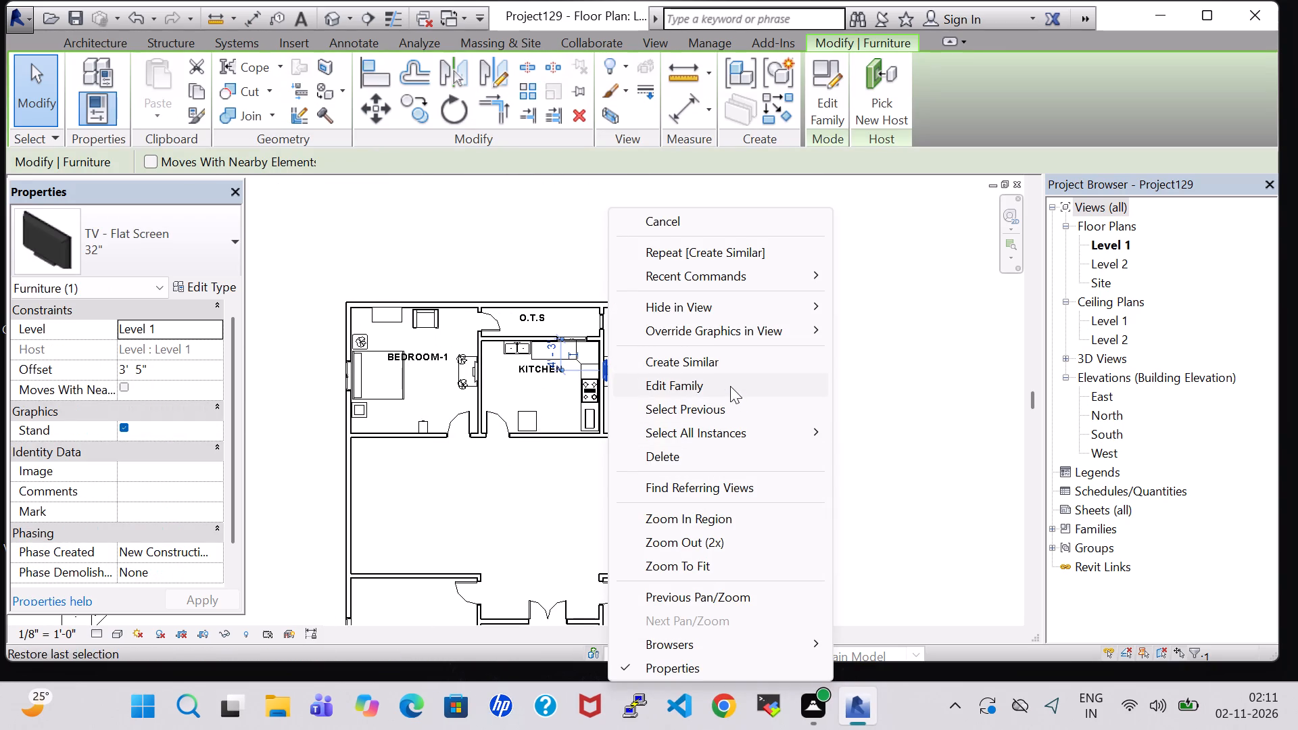
{"action": "left_click", "coordinate": [723, 364]}
{"action": "scroll", "coordinate": [731, 577], "scroll_direction": "up", "scroll_amount": 9}
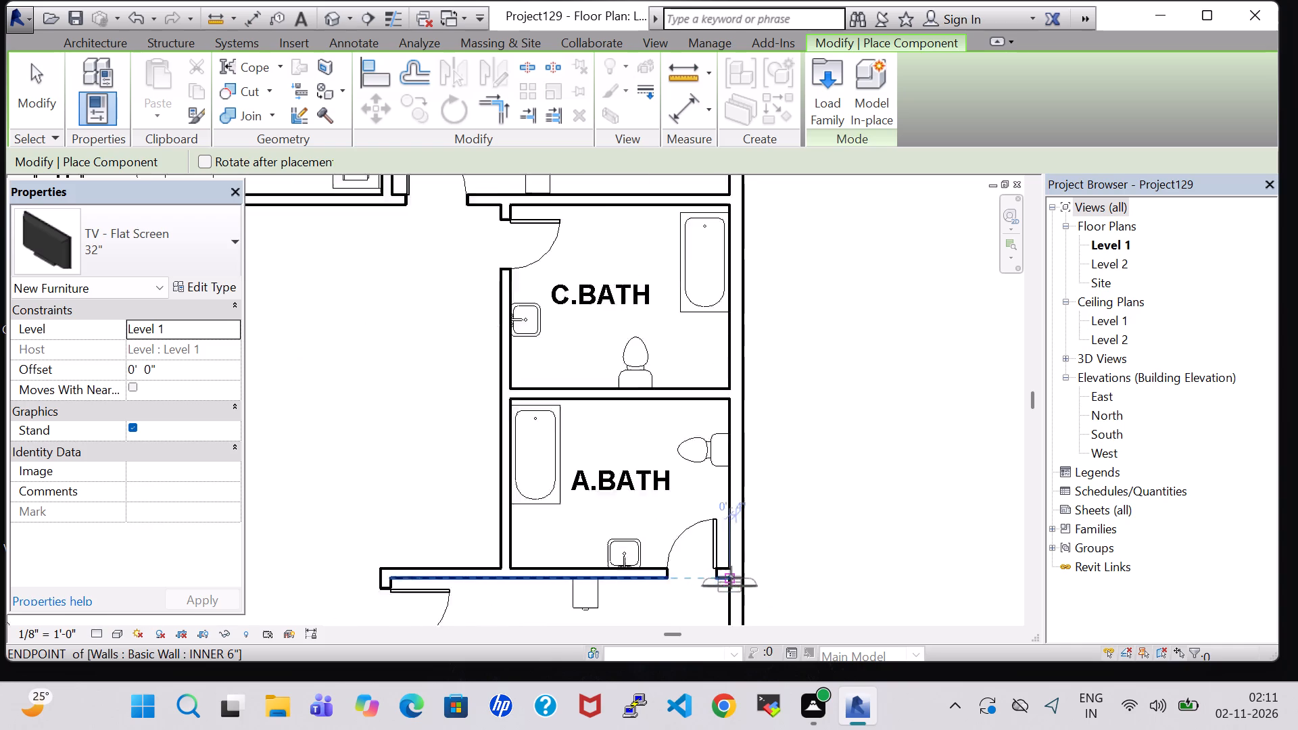
{"action": "scroll", "coordinate": [731, 577], "scroll_direction": "up", "scroll_amount": 2}
{"action": "middle_click_drag", "start_coordinate": [729, 575], "coordinate": [792, 256]}
{"action": "middle_click_drag", "start_coordinate": [376, 554], "coordinate": [531, 552]}
{"action": "middle_click_drag", "start_coordinate": [571, 552], "coordinate": [733, 550]}
{"action": "middle_click_drag", "start_coordinate": [746, 550], "coordinate": [793, 550]}
{"action": "middle_click", "coordinate": [793, 550]}
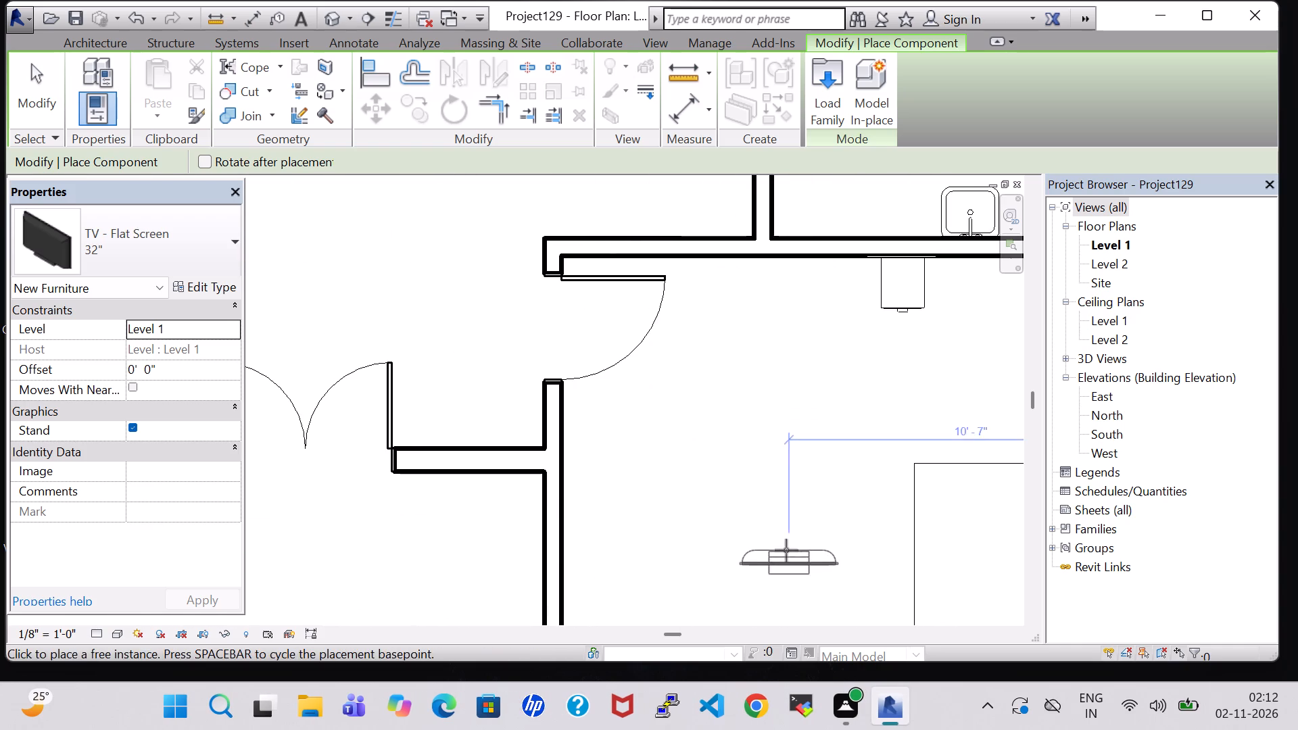
{"action": "middle_click_drag", "start_coordinate": [711, 562], "coordinate": [706, 407]}
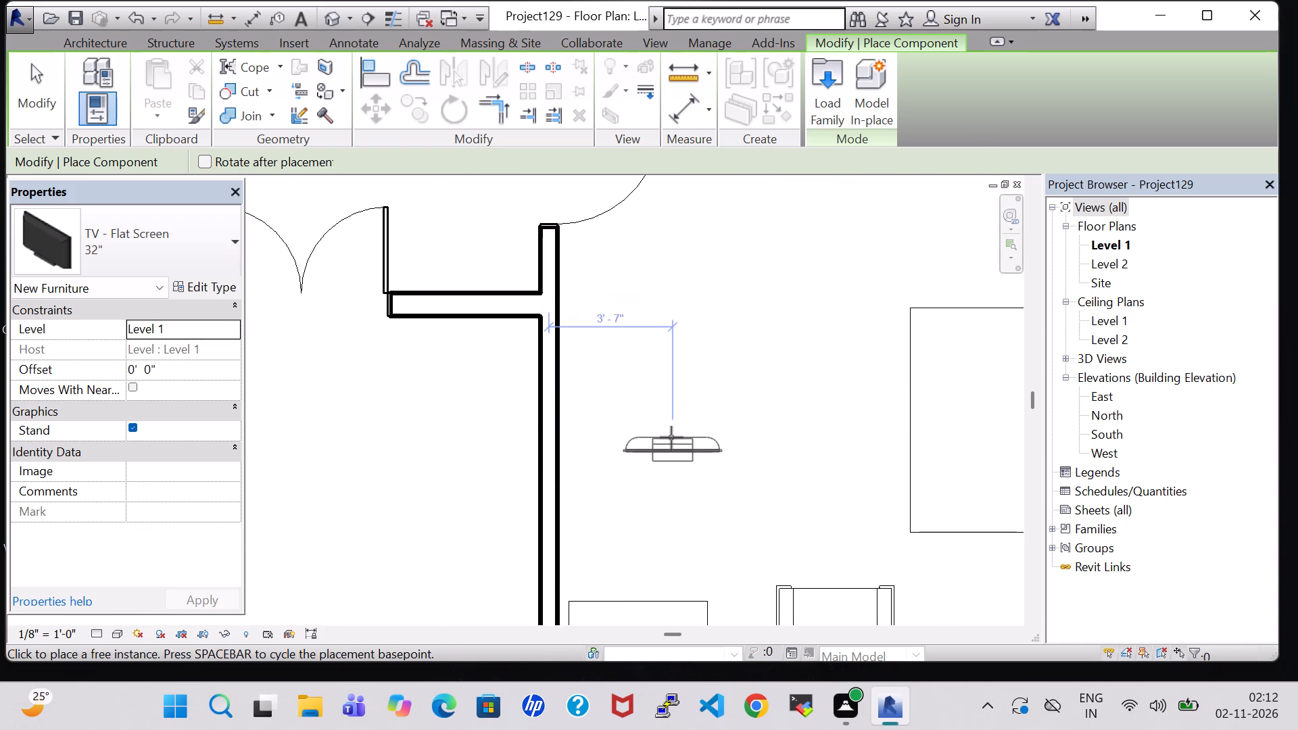
{"action": "key", "text": "space"}
{"action": "left_click", "coordinate": [560, 431]}
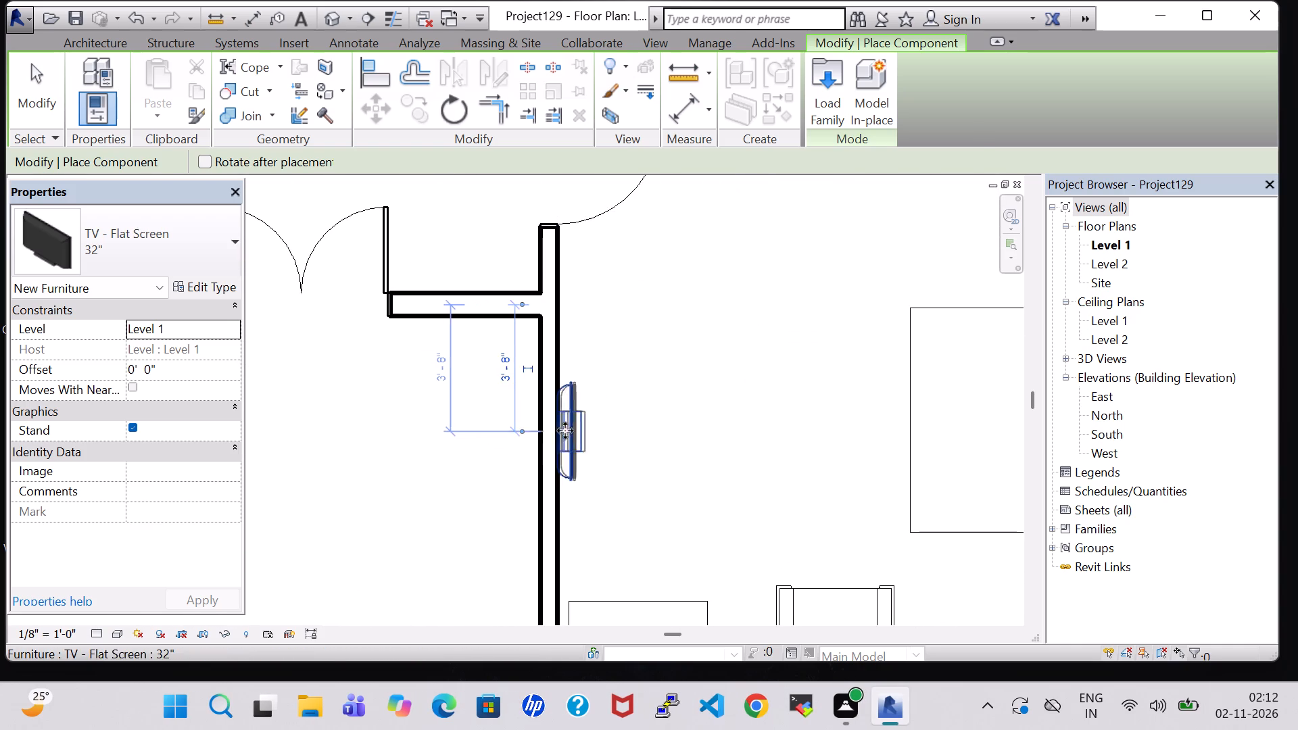
{"action": "key", "text": "Escape"}
{"action": "key", "text": "Escape"}
Change the lower-east bedroom's flat-screen TV to the 42" type.
{"action": "left_click", "coordinate": [567, 432]}
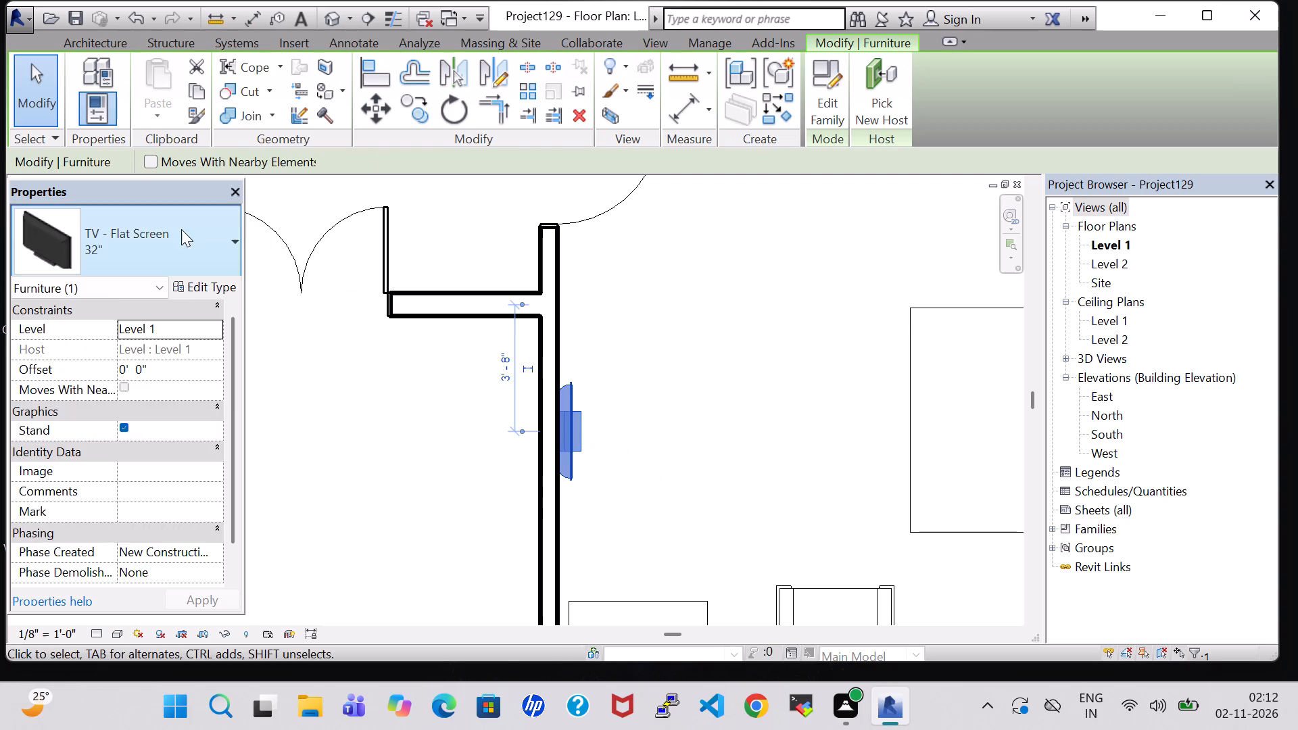
{"action": "left_click", "coordinate": [197, 281]}
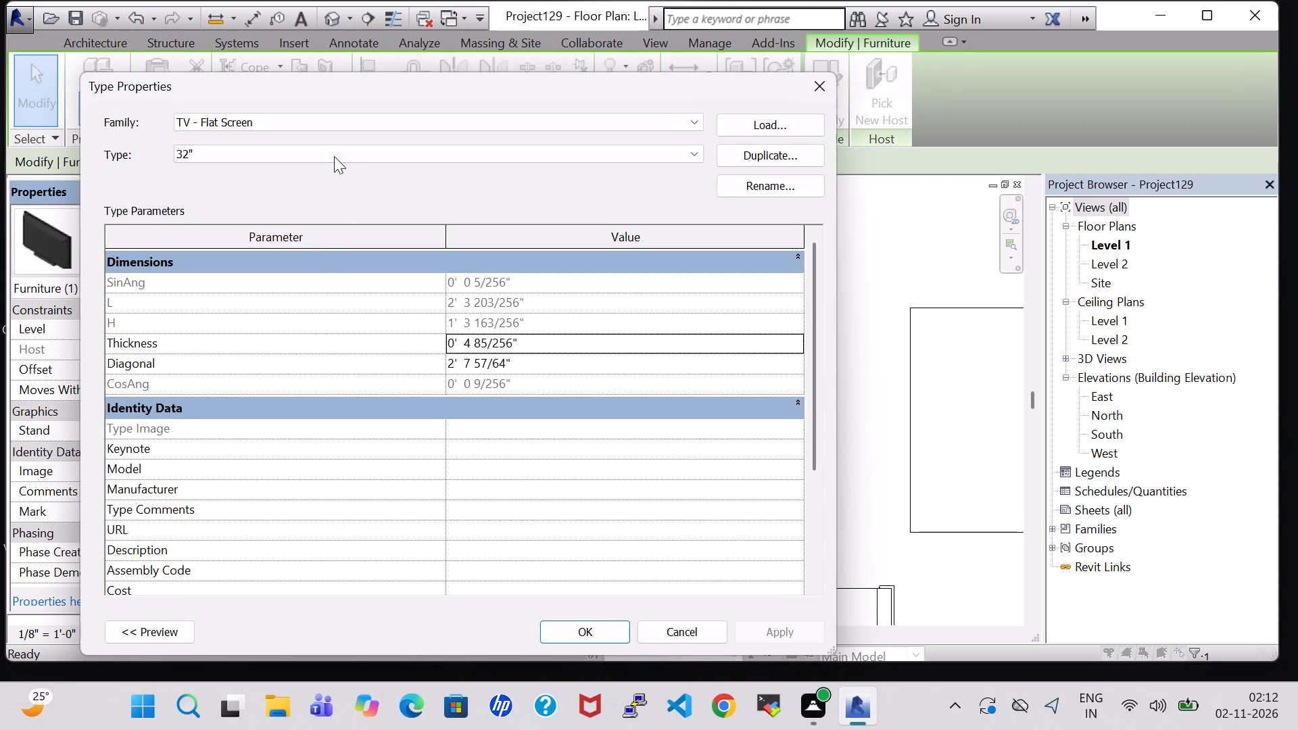
{"action": "left_click", "coordinate": [334, 156]}
{"action": "left_click", "coordinate": [326, 195]}
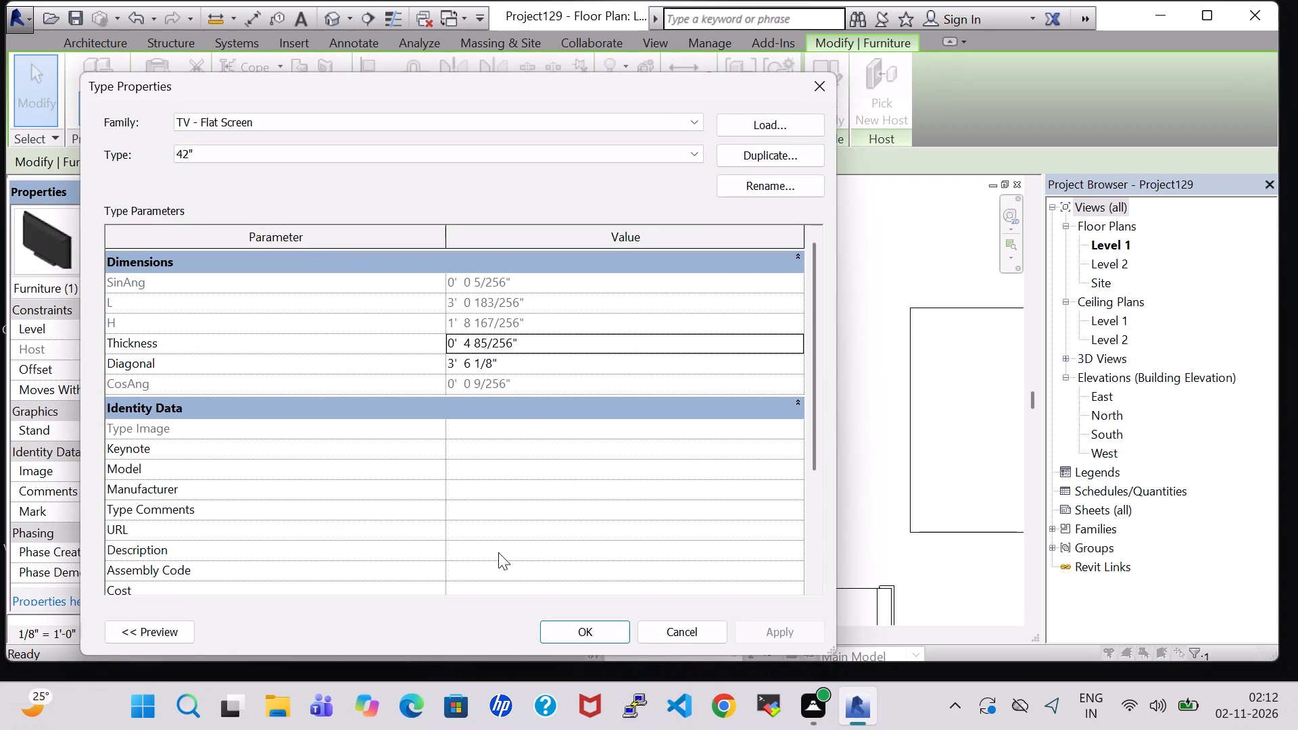
{"action": "left_click", "coordinate": [570, 633]}
{"action": "left_click", "coordinate": [663, 421]}
Change the flat-screen TV on Bedroom-2's west wall to the 42" type.
{"action": "scroll", "coordinate": [663, 376], "scroll_direction": "down", "scroll_amount": 3}
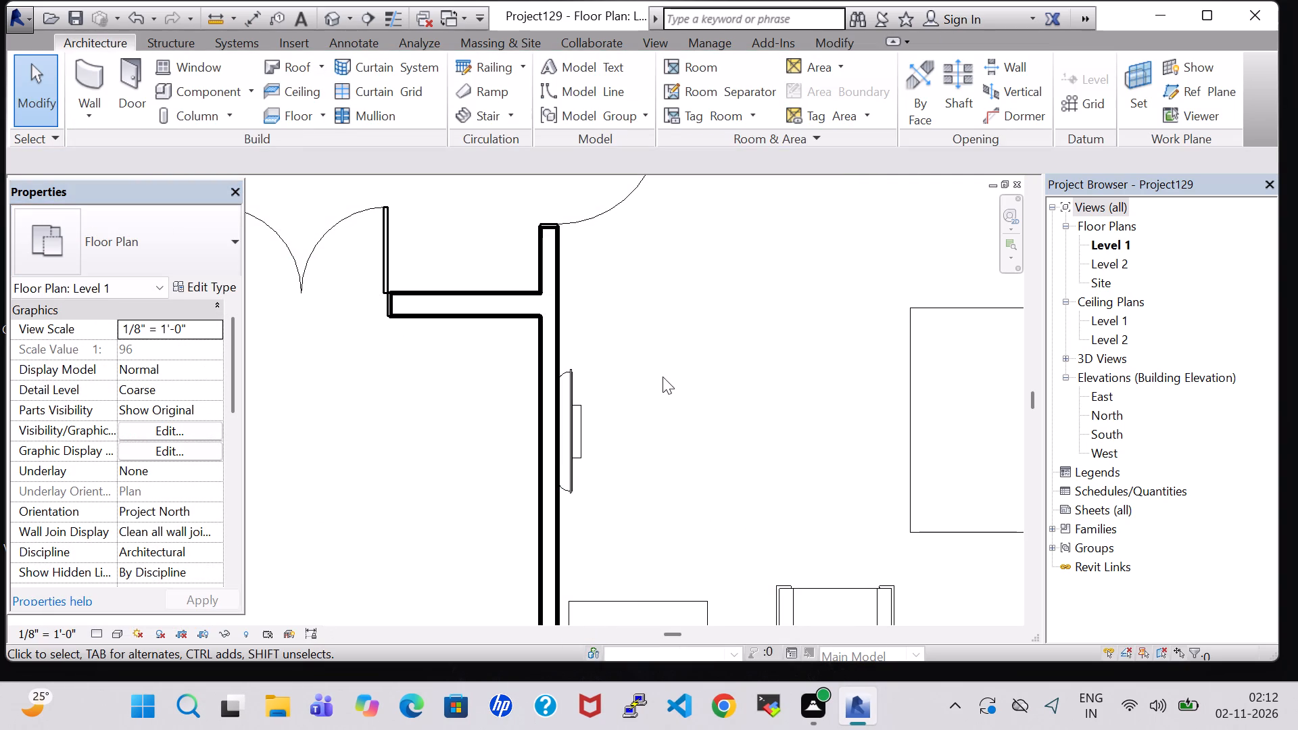
{"action": "scroll", "coordinate": [663, 376], "scroll_direction": "down", "scroll_amount": 2}
{"action": "middle_click_drag", "start_coordinate": [696, 320], "coordinate": [685, 690]}
{"action": "middle_click_drag", "start_coordinate": [632, 311], "coordinate": [642, 428]}
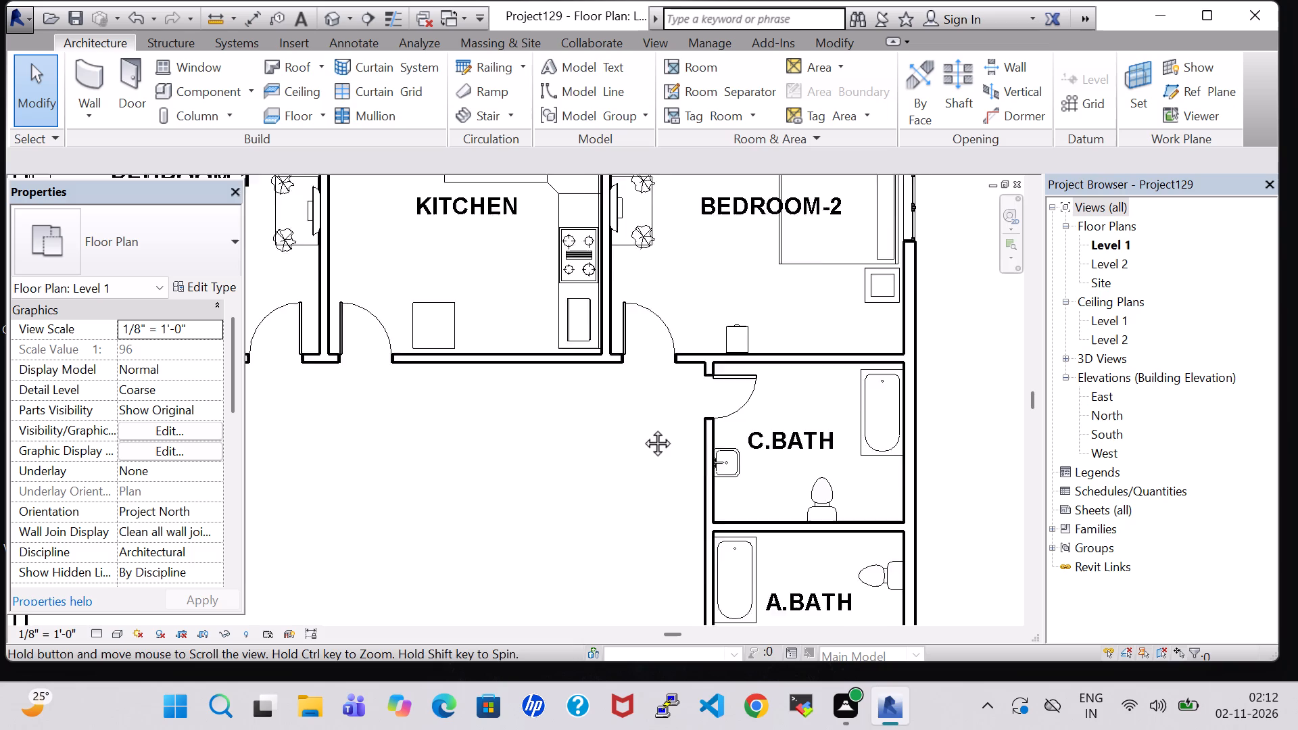
{"action": "middle_click_drag", "start_coordinate": [642, 428], "coordinate": [653, 527]}
{"action": "scroll", "coordinate": [653, 501], "scroll_direction": "up", "scroll_amount": 4}
{"action": "left_click", "coordinate": [606, 247]}
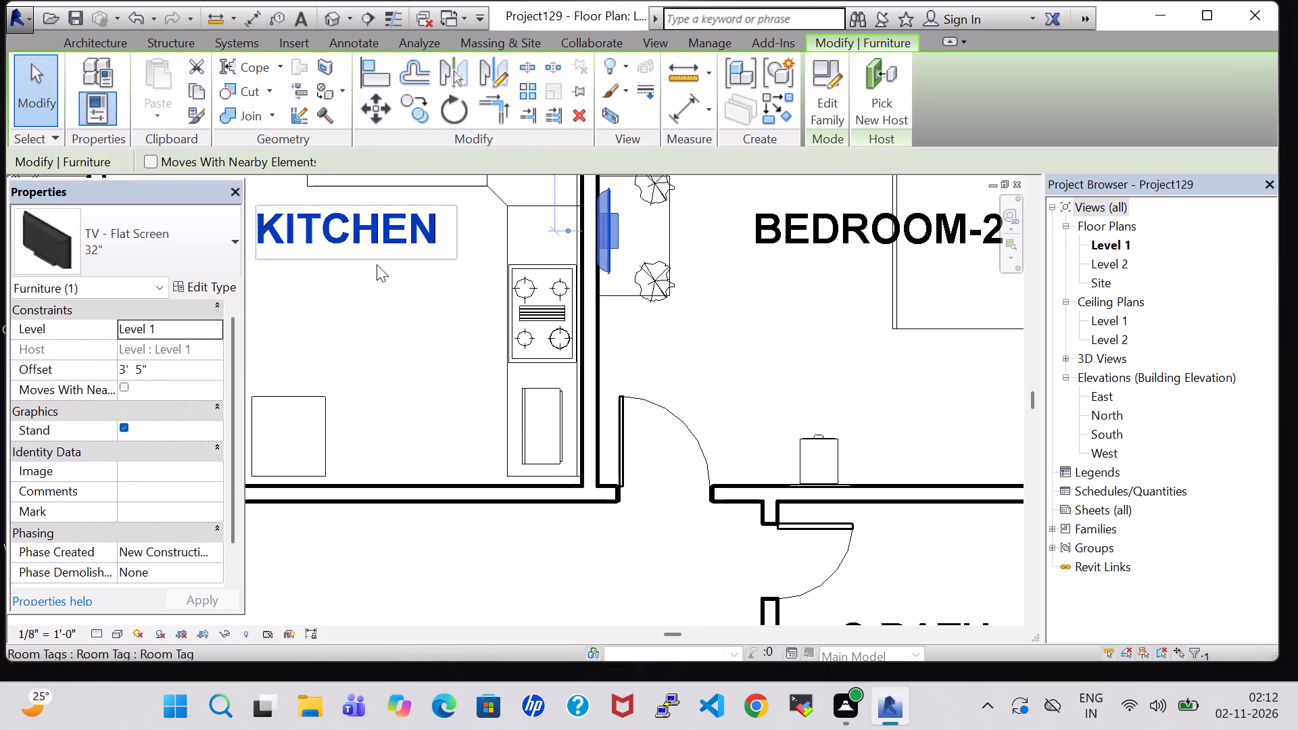
{"action": "left_click", "coordinate": [206, 288]}
{"action": "left_click", "coordinate": [303, 153]}
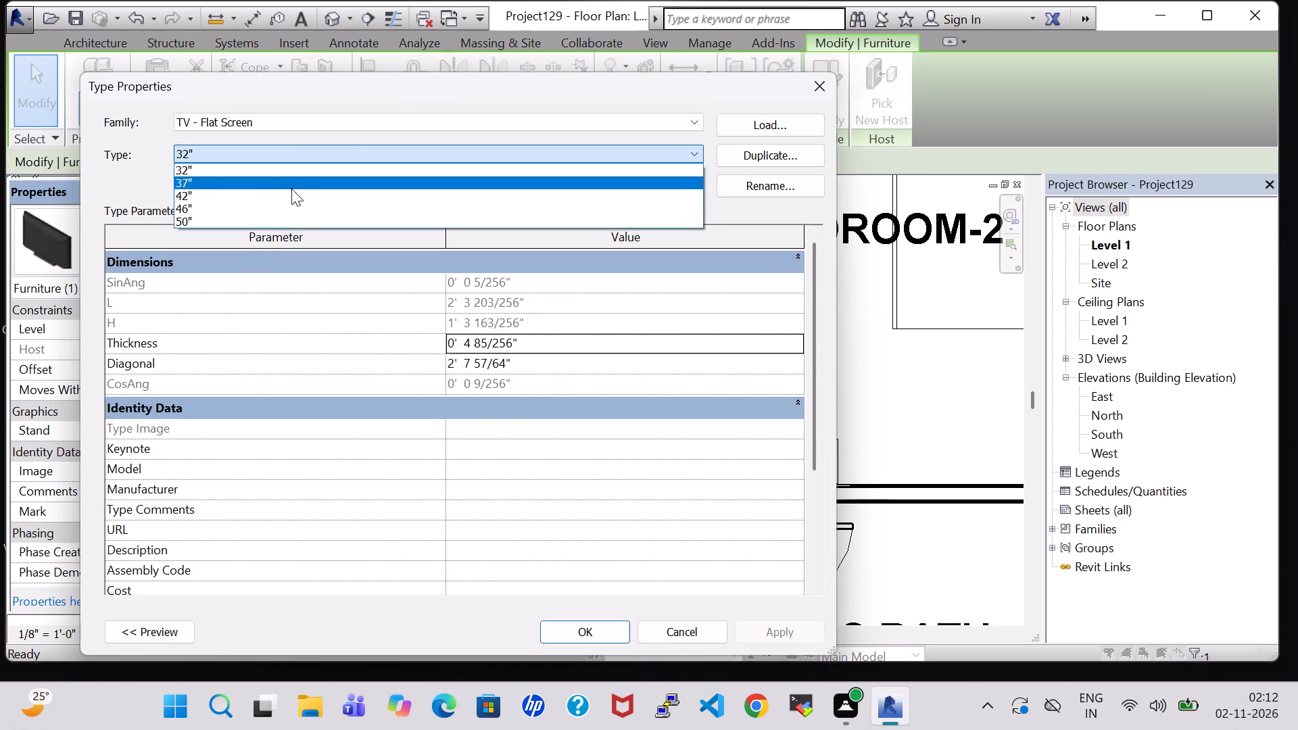
{"action": "left_click", "coordinate": [291, 193]}
{"action": "left_click", "coordinate": [569, 637]}
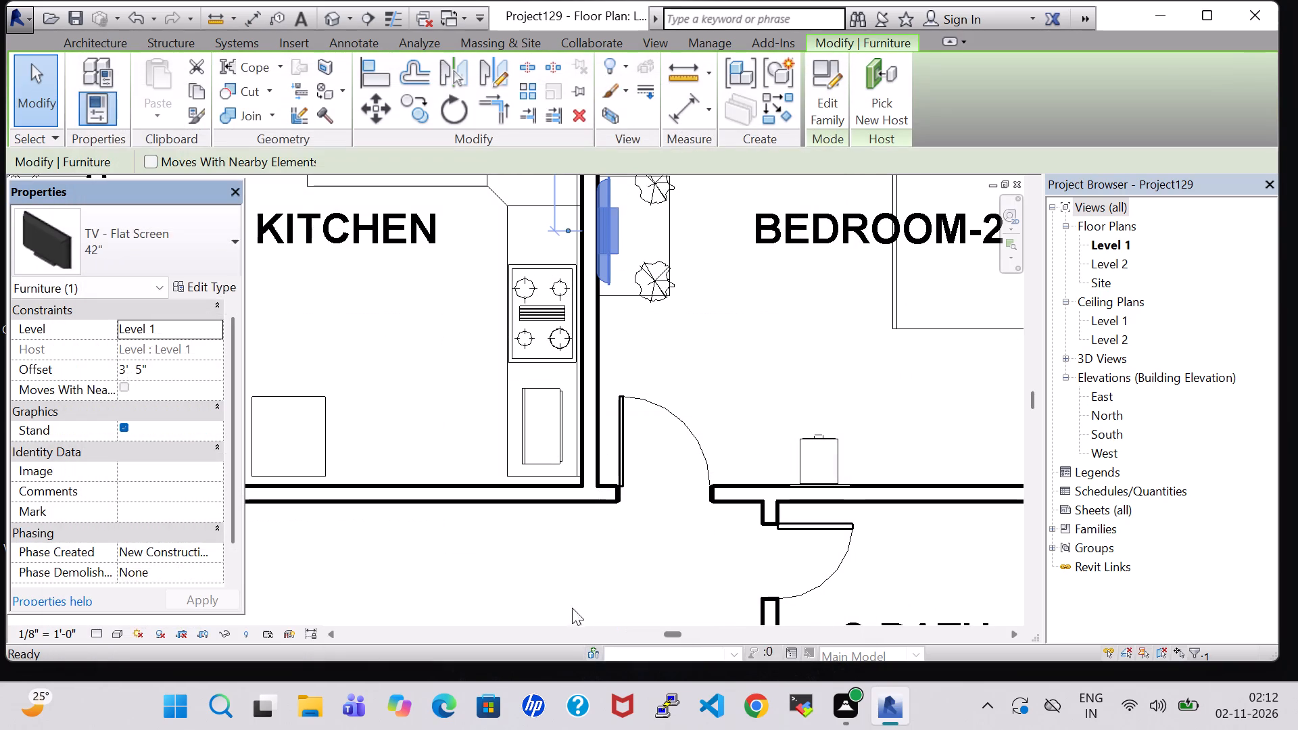
{"action": "left_click", "coordinate": [688, 370]}
Change the flat-screen TV on Bedroom-1's east wall to the 42" type.
{"action": "middle_click_drag", "start_coordinate": [337, 365], "coordinate": [600, 497]}
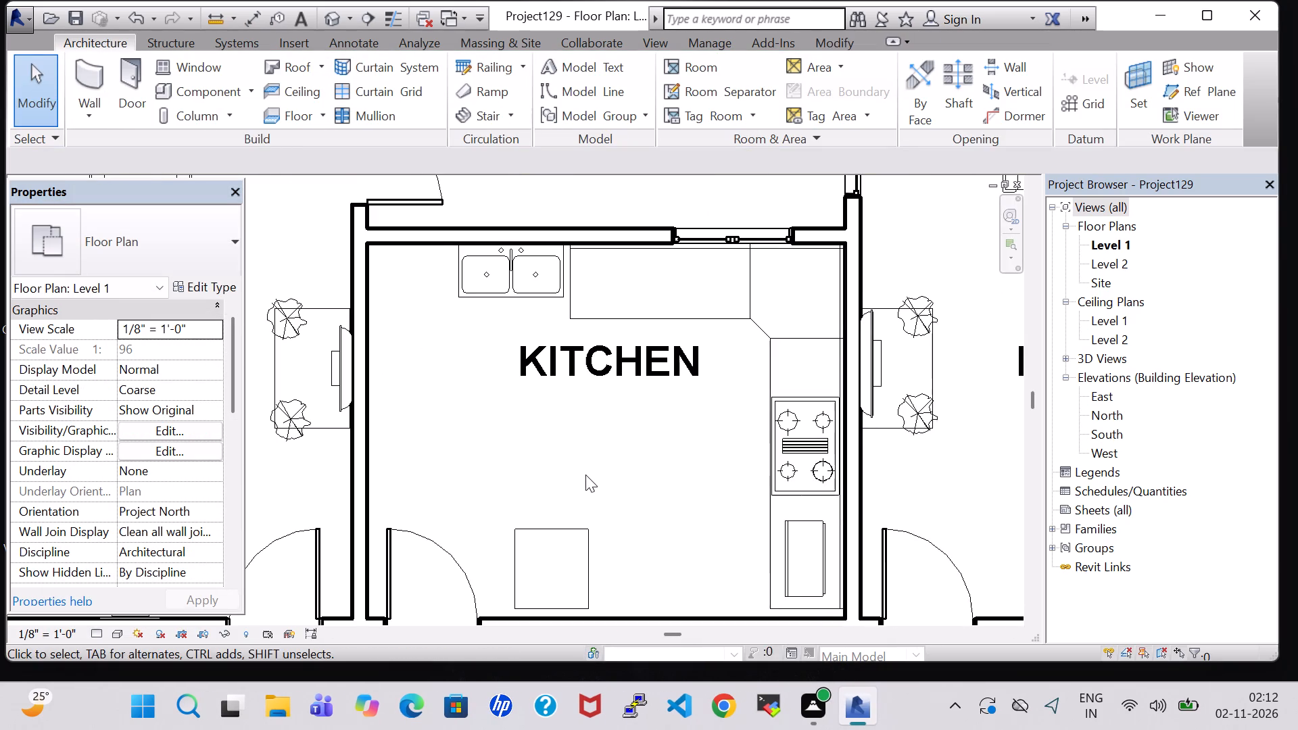
{"action": "left_click", "coordinate": [339, 364]}
{"action": "double_click", "coordinate": [180, 233]}
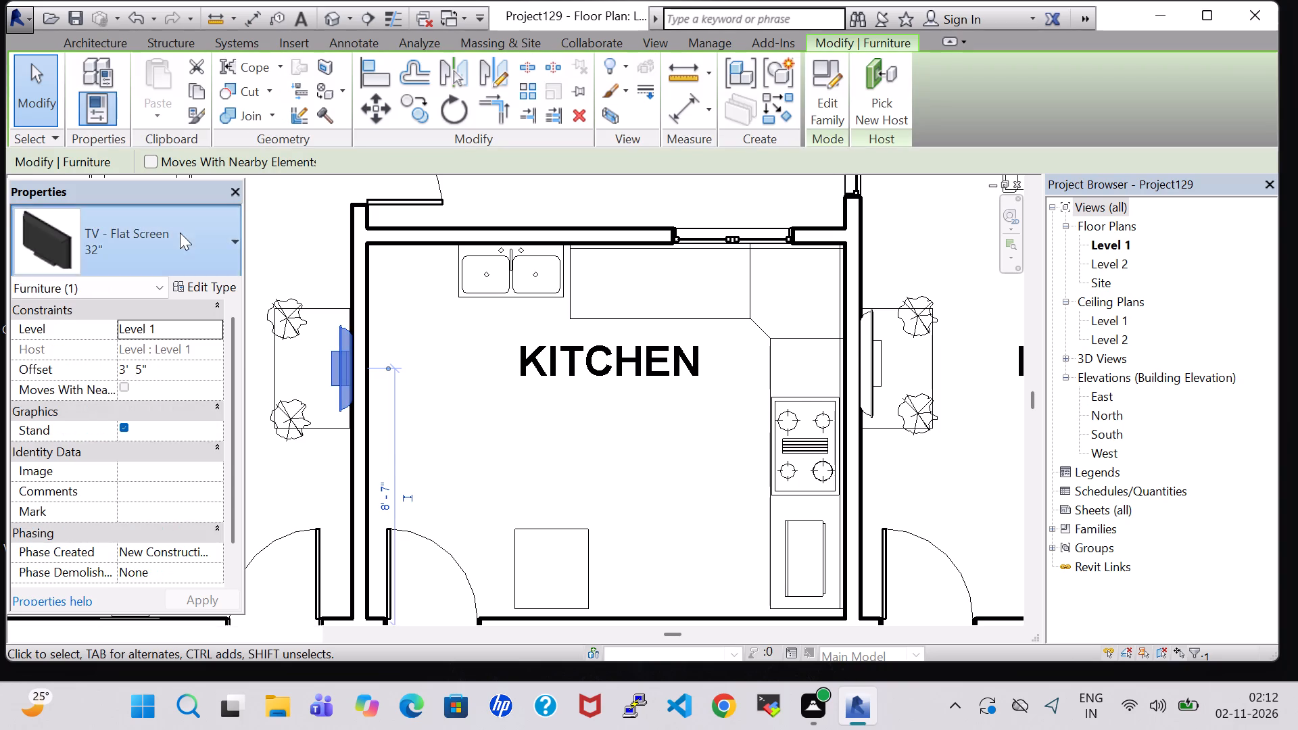
{"action": "scroll", "coordinate": [110, 503], "scroll_direction": "down", "scroll_amount": 1}
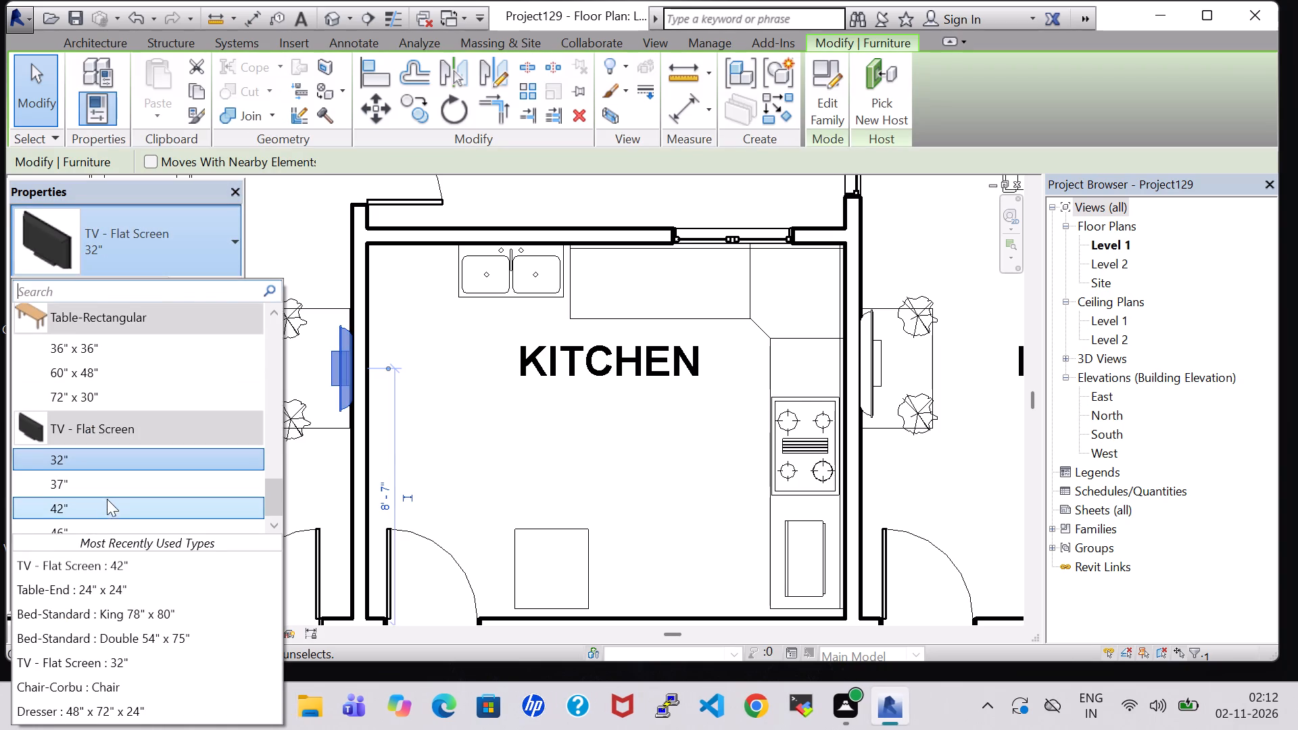
{"action": "left_click", "coordinate": [107, 512]}
{"action": "left_click", "coordinate": [479, 445]}
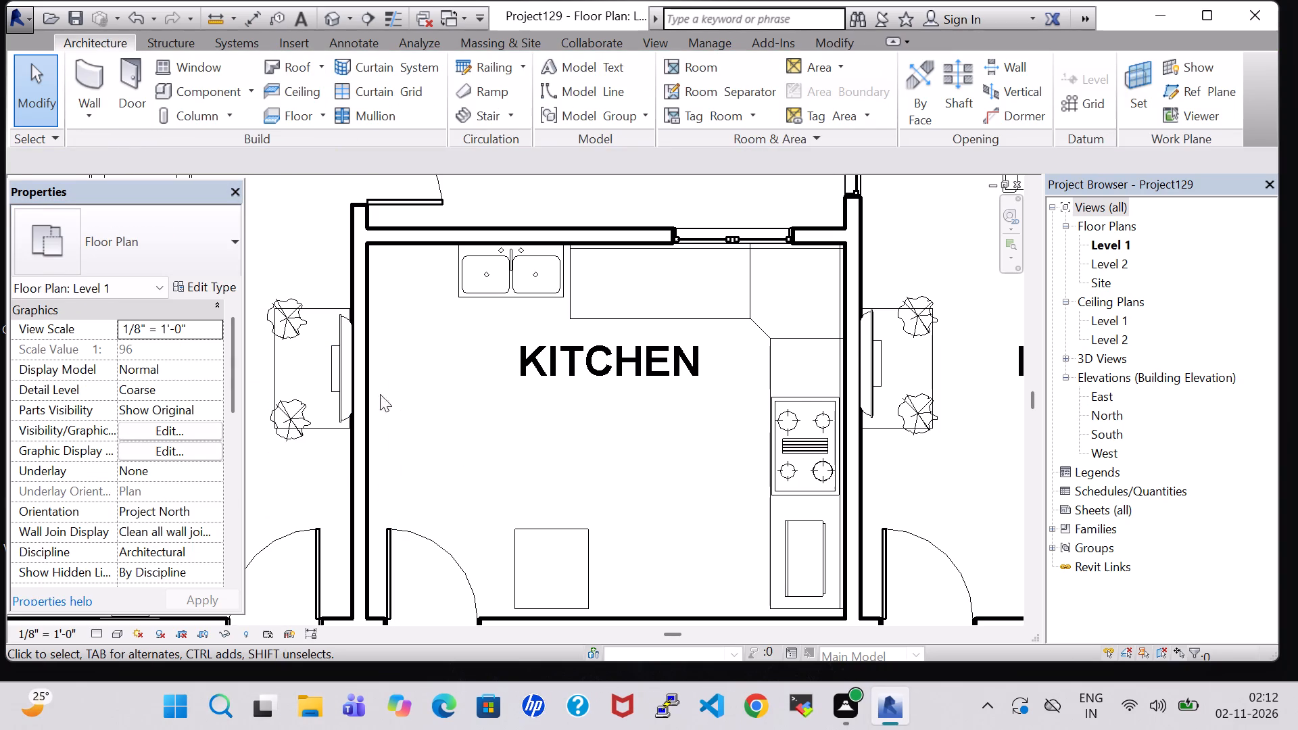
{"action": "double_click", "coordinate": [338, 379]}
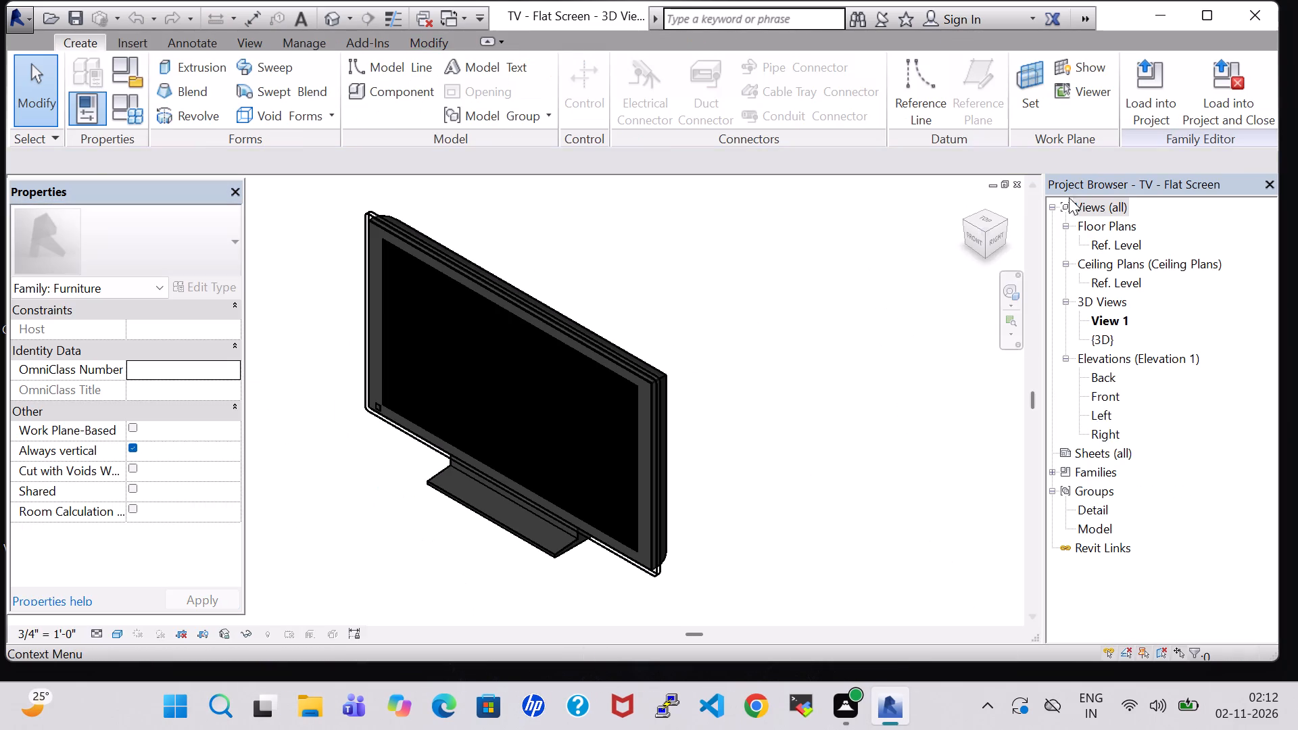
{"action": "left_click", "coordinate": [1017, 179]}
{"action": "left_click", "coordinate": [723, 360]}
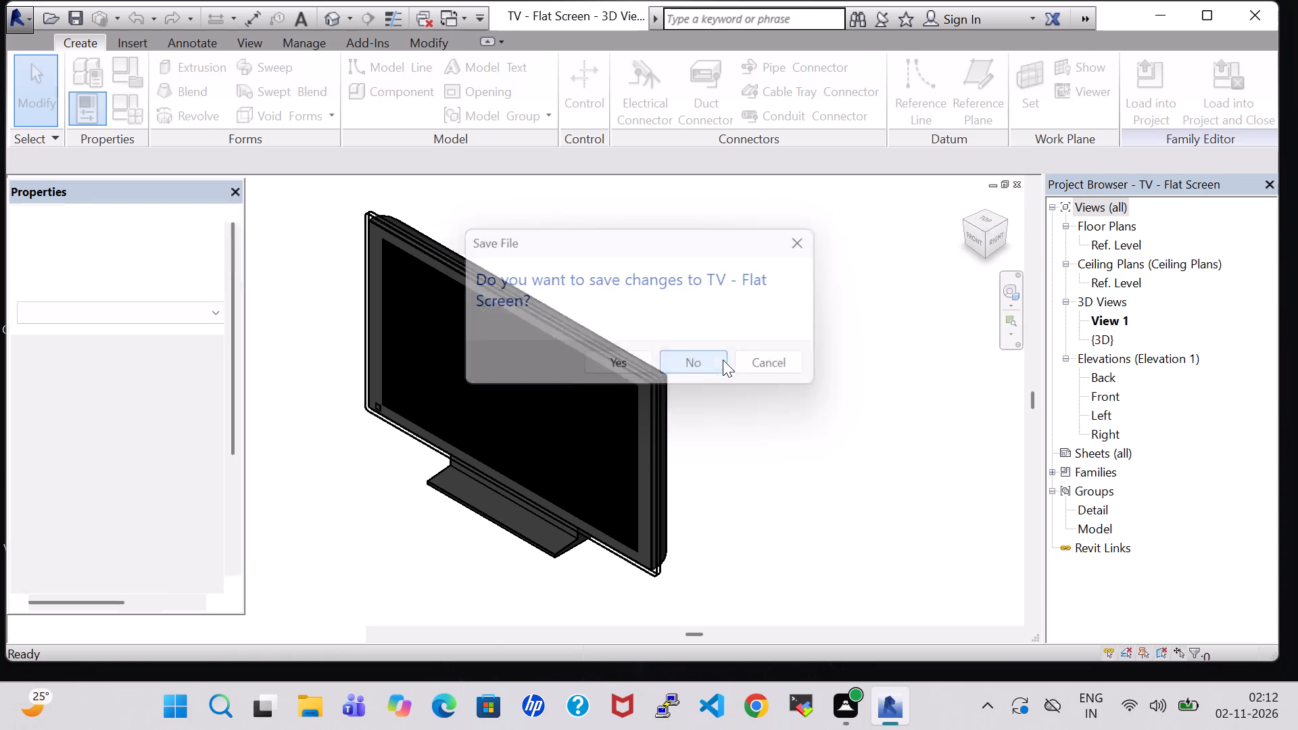
Set the lower-east bedroom TV's offset above Level 1 to 3' 5", matching the TV in Bedroom-2.
{"action": "scroll", "coordinate": [816, 447], "scroll_direction": "down", "scroll_amount": 2}
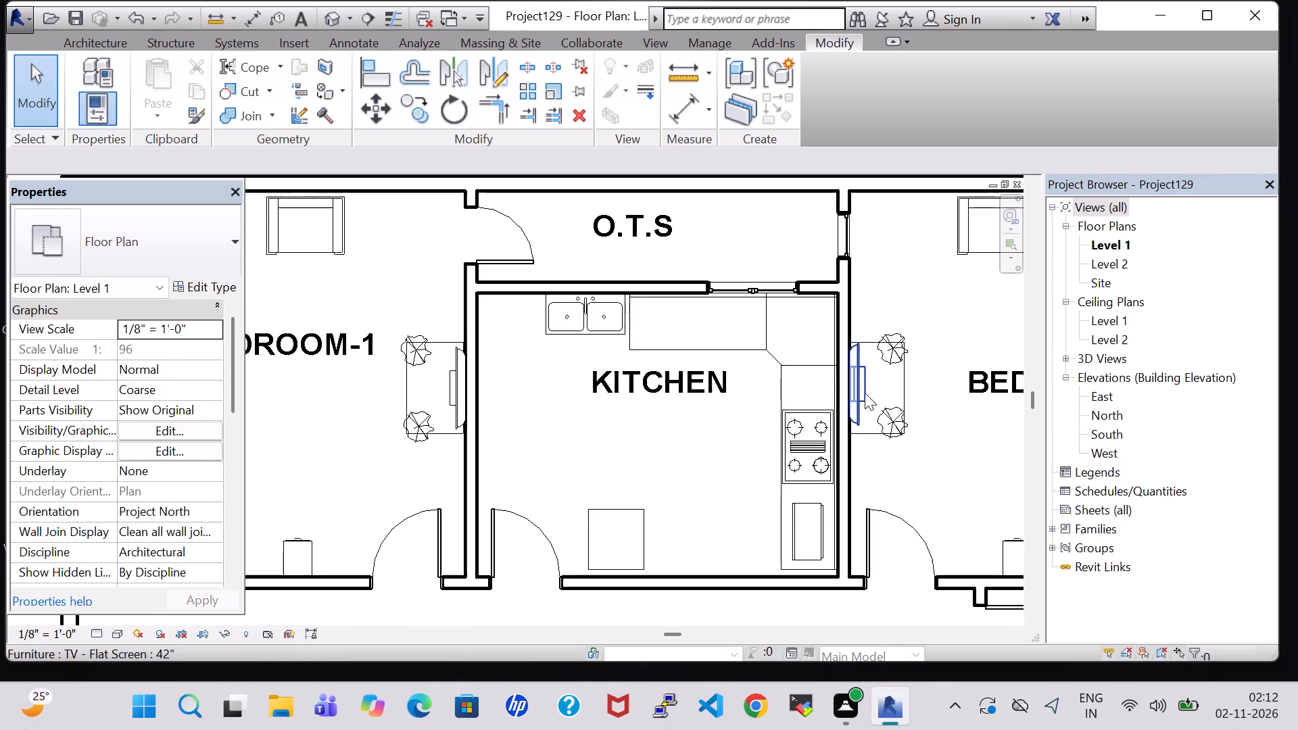
{"action": "left_click", "coordinate": [862, 391]}
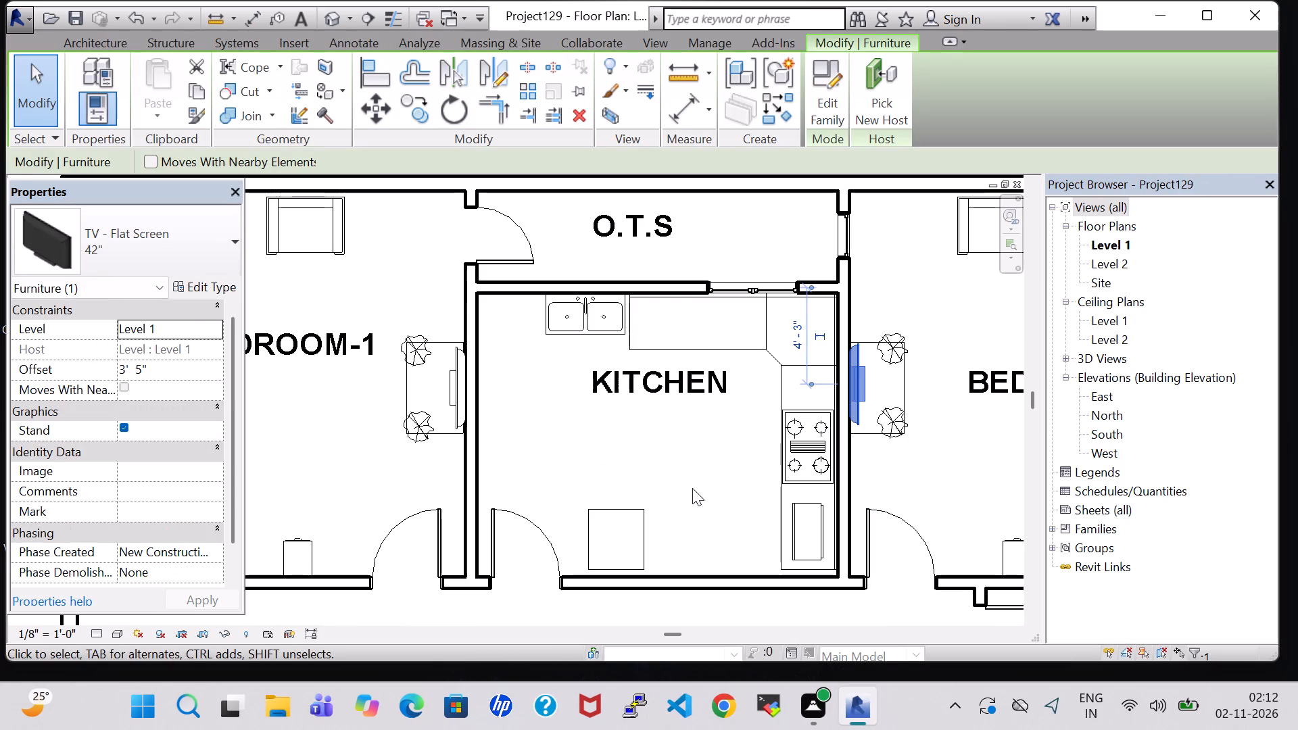
{"action": "left_click", "coordinate": [697, 488]}
{"action": "scroll", "coordinate": [697, 488], "scroll_direction": "down", "scroll_amount": 9}
{"action": "middle_click_drag", "start_coordinate": [708, 566], "coordinate": [677, 339]}
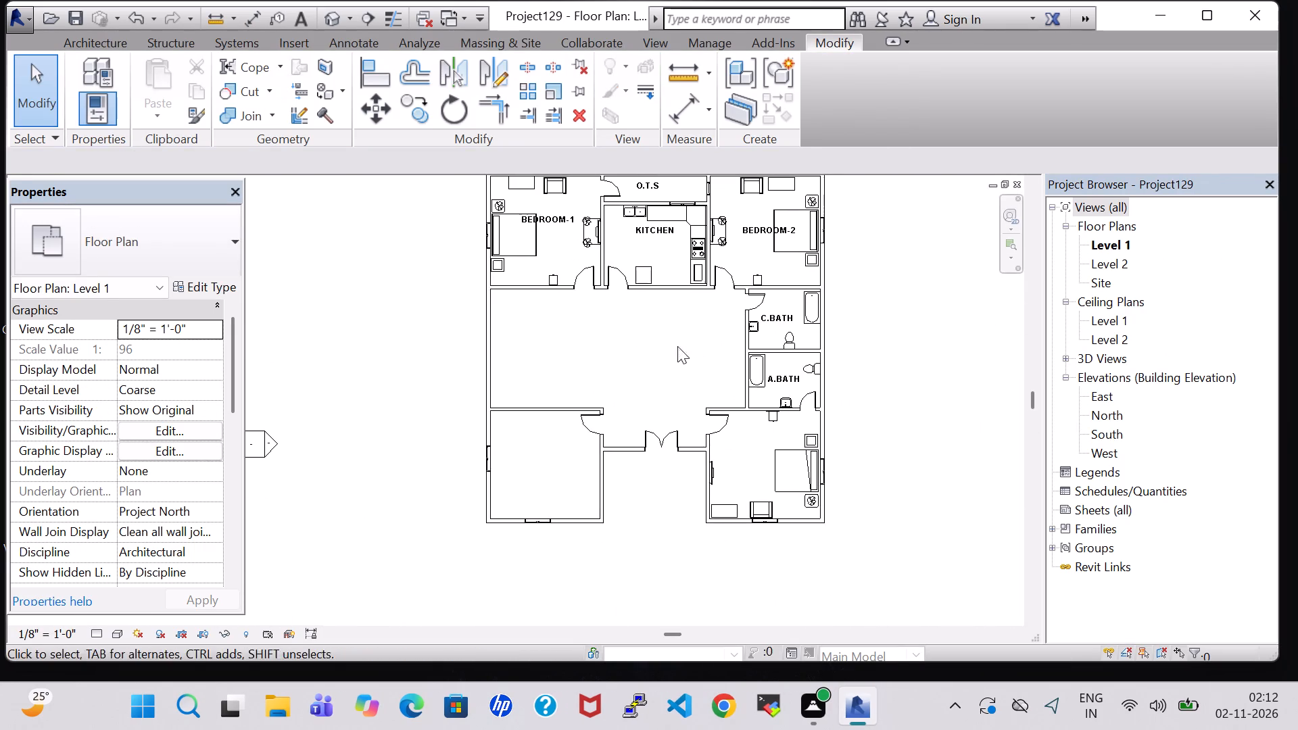
{"action": "scroll", "coordinate": [715, 484], "scroll_direction": "up", "scroll_amount": 6}
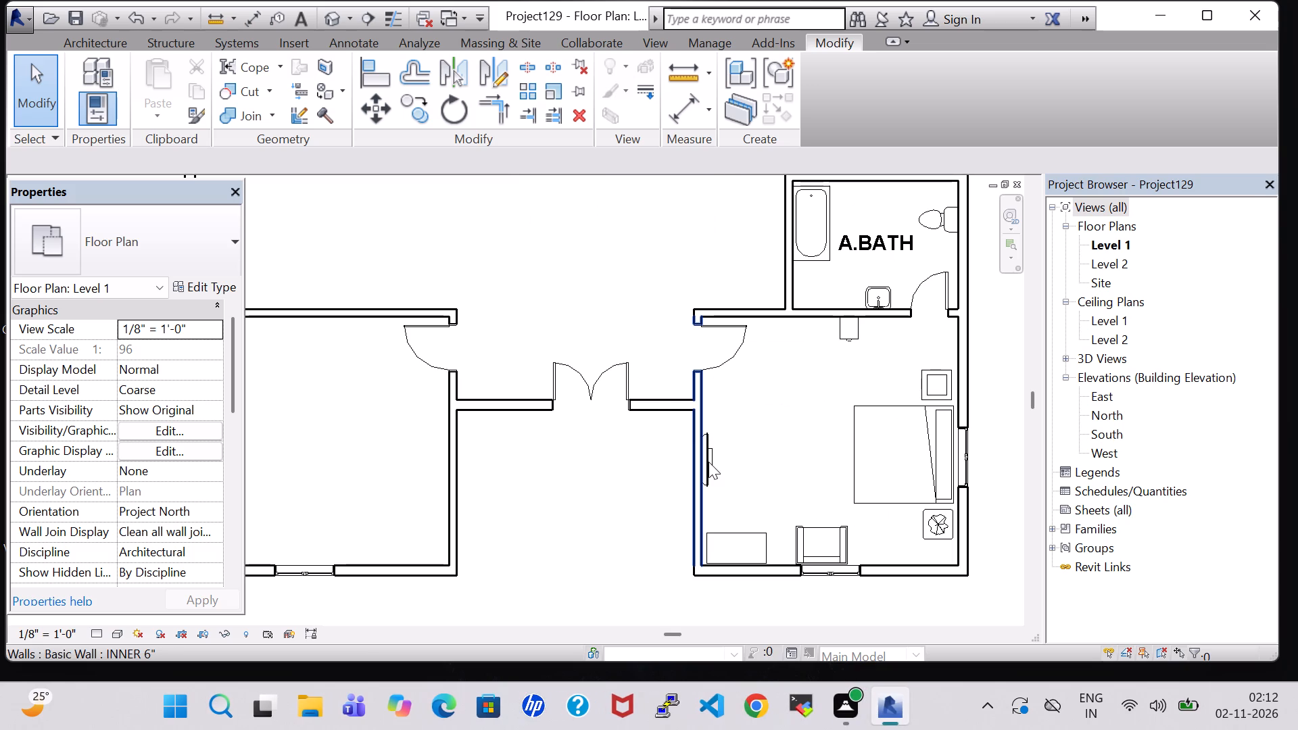
{"action": "left_click", "coordinate": [713, 463]}
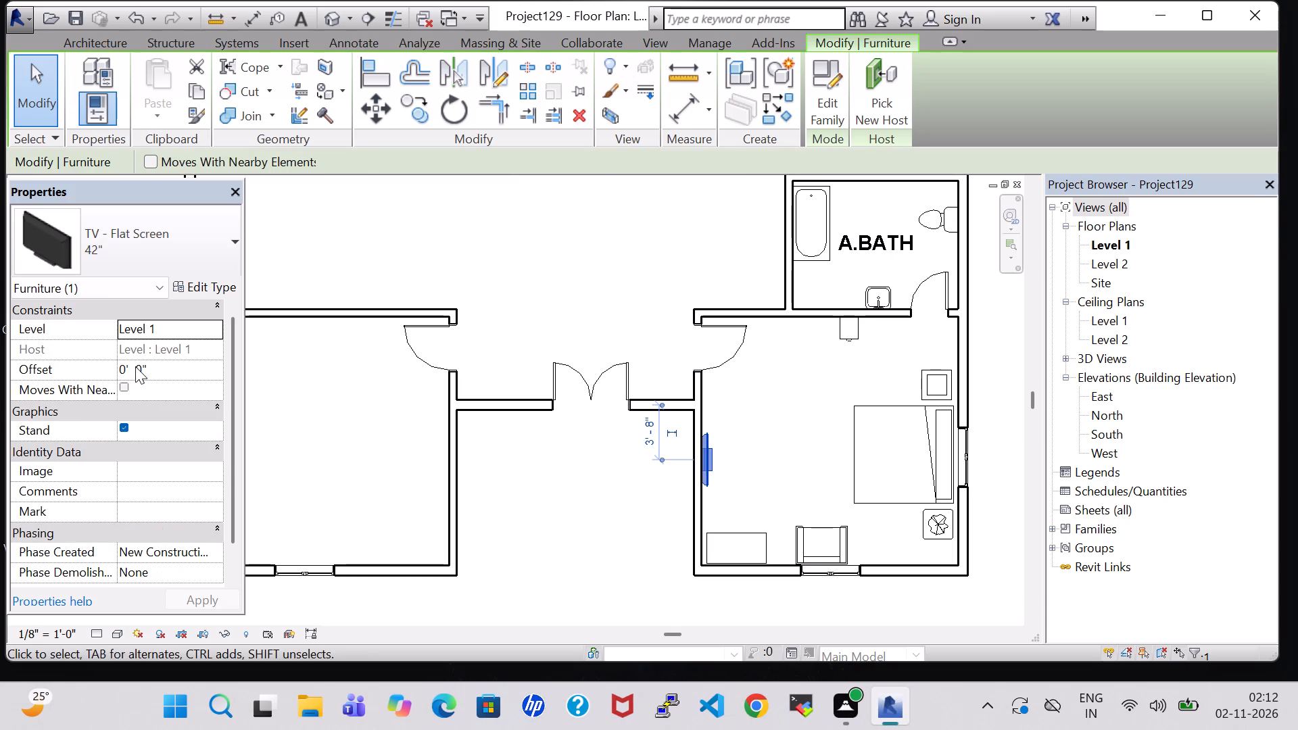
{"action": "left_click", "coordinate": [129, 366]}
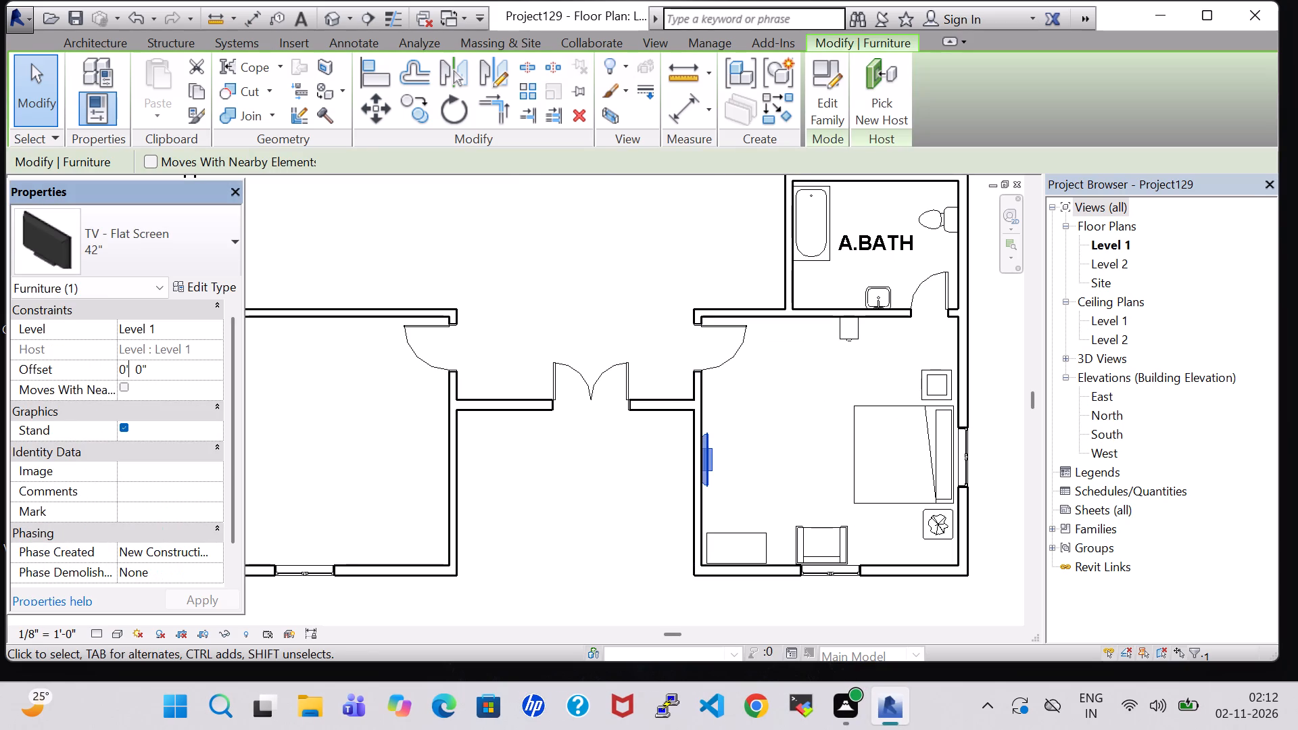
{"action": "key", "text": "Left"}
{"action": "key", "text": "BackSpace"}
{"action": "key", "text": "3"}
{"action": "key", "text": "Right"}
{"action": "key", "text": "Right"}
{"action": "key", "text": "Right"}
{"action": "key", "text": "Right"}
{"action": "key", "text": "BackSpace"}
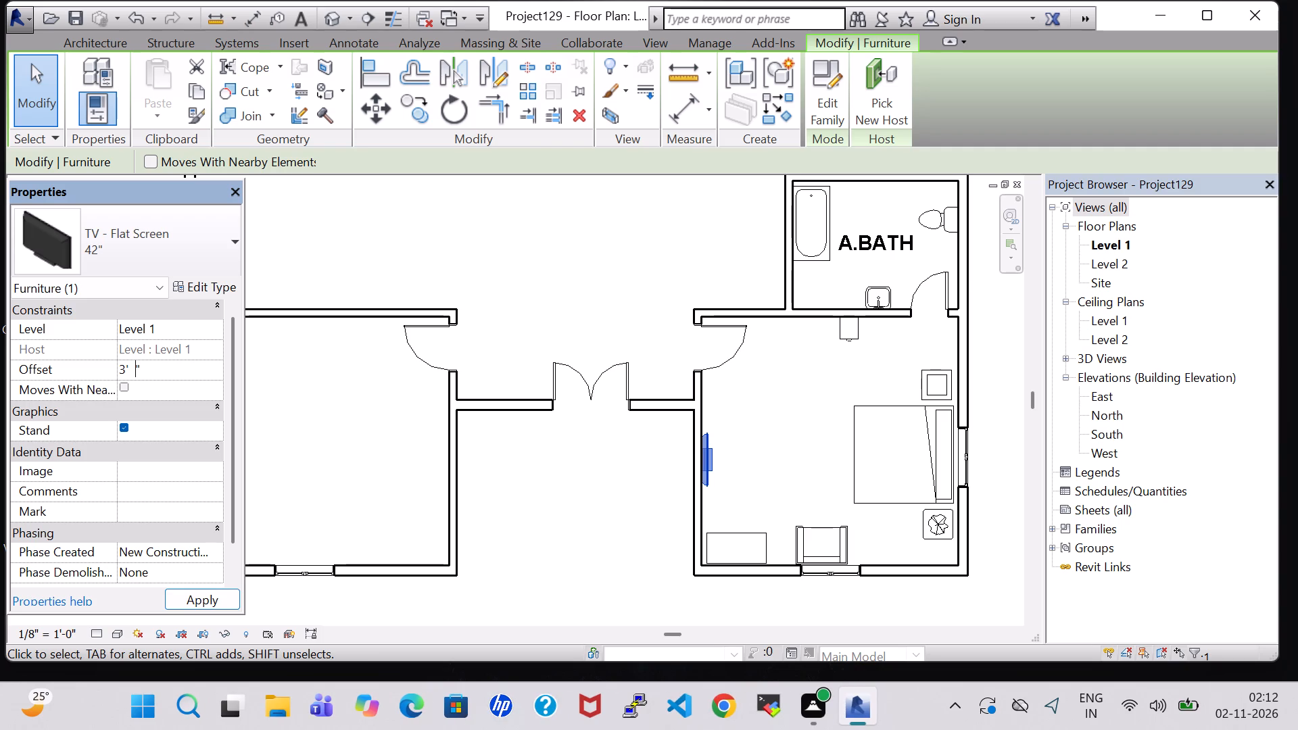
{"action": "key", "text": "5"}
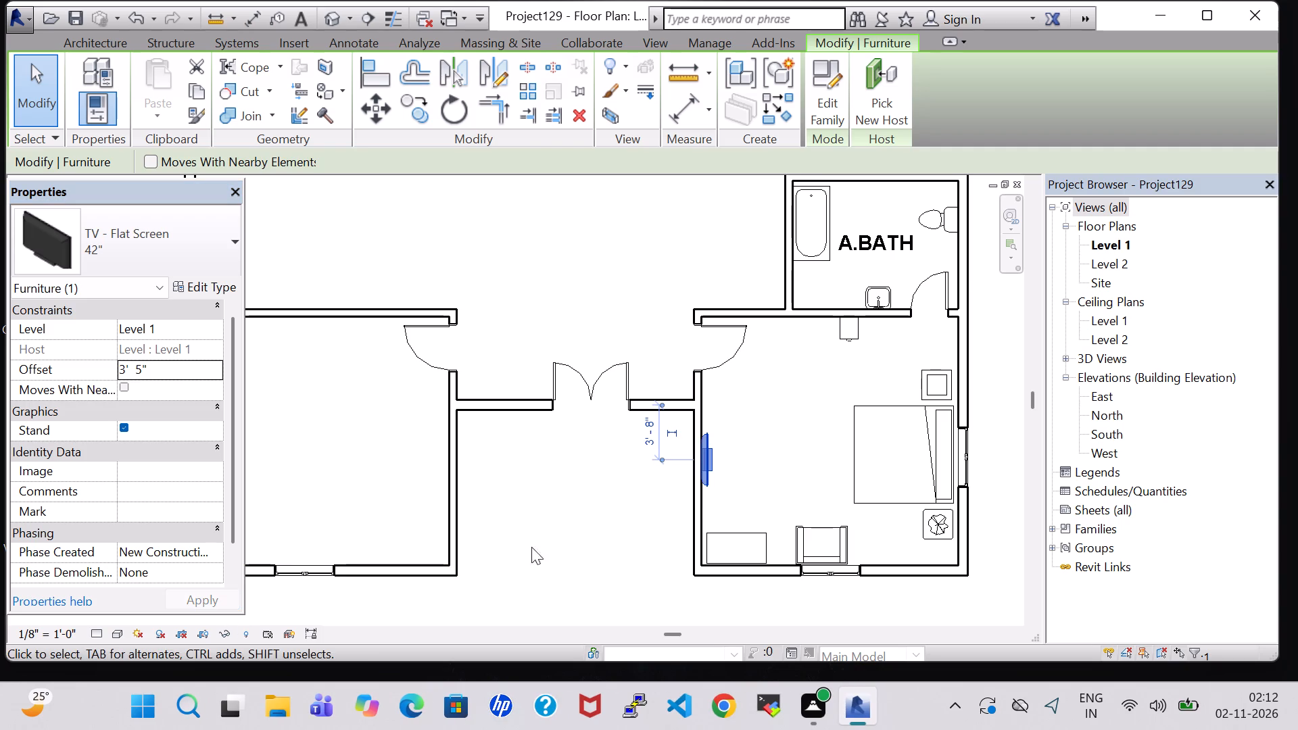
{"action": "double_click", "coordinate": [785, 421]}
Place a 72" x 30" rectangular table like Bedroom-1's, rotated lengthwise along the lower-east bedroom's west wall under the TV.
{"action": "scroll", "coordinate": [785, 421], "scroll_direction": "down", "scroll_amount": 1}
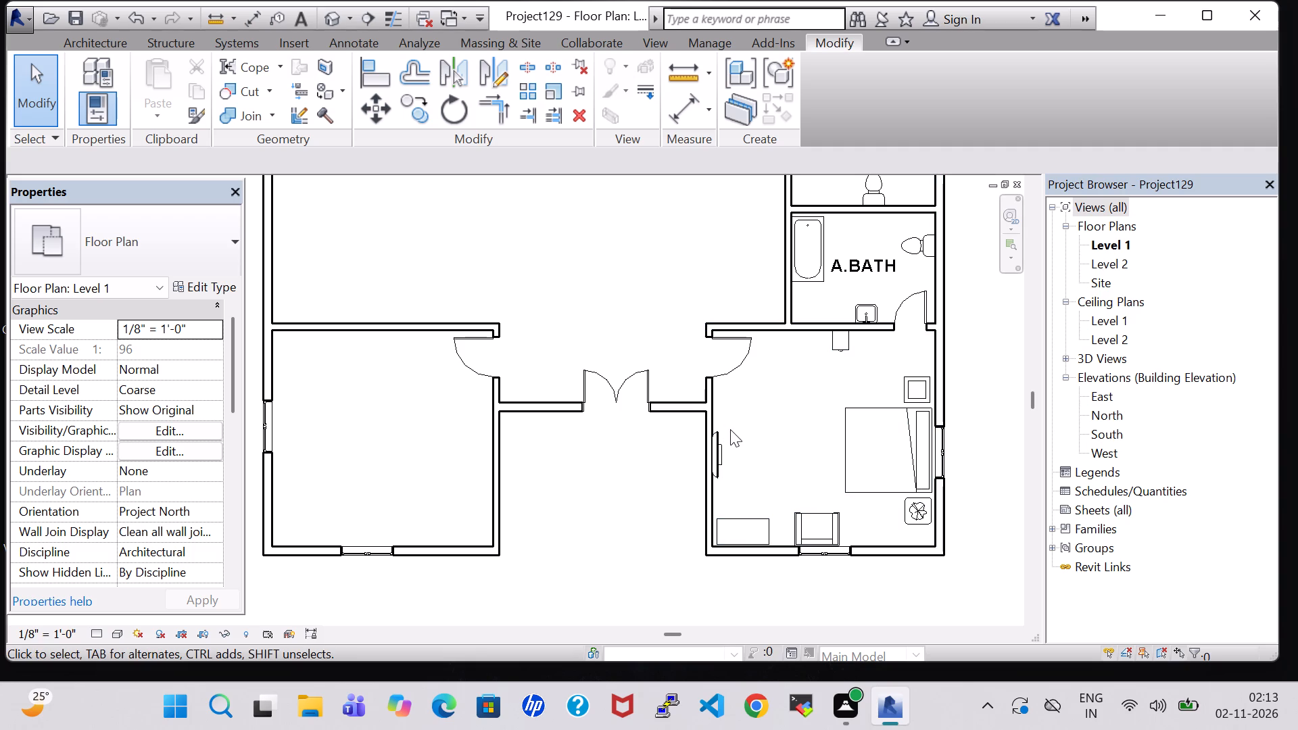
{"action": "scroll", "coordinate": [731, 433], "scroll_direction": "down", "scroll_amount": 4}
{"action": "middle_click_drag", "start_coordinate": [683, 332], "coordinate": [723, 578]}
{"action": "middle_click_drag", "start_coordinate": [723, 589], "coordinate": [723, 600]}
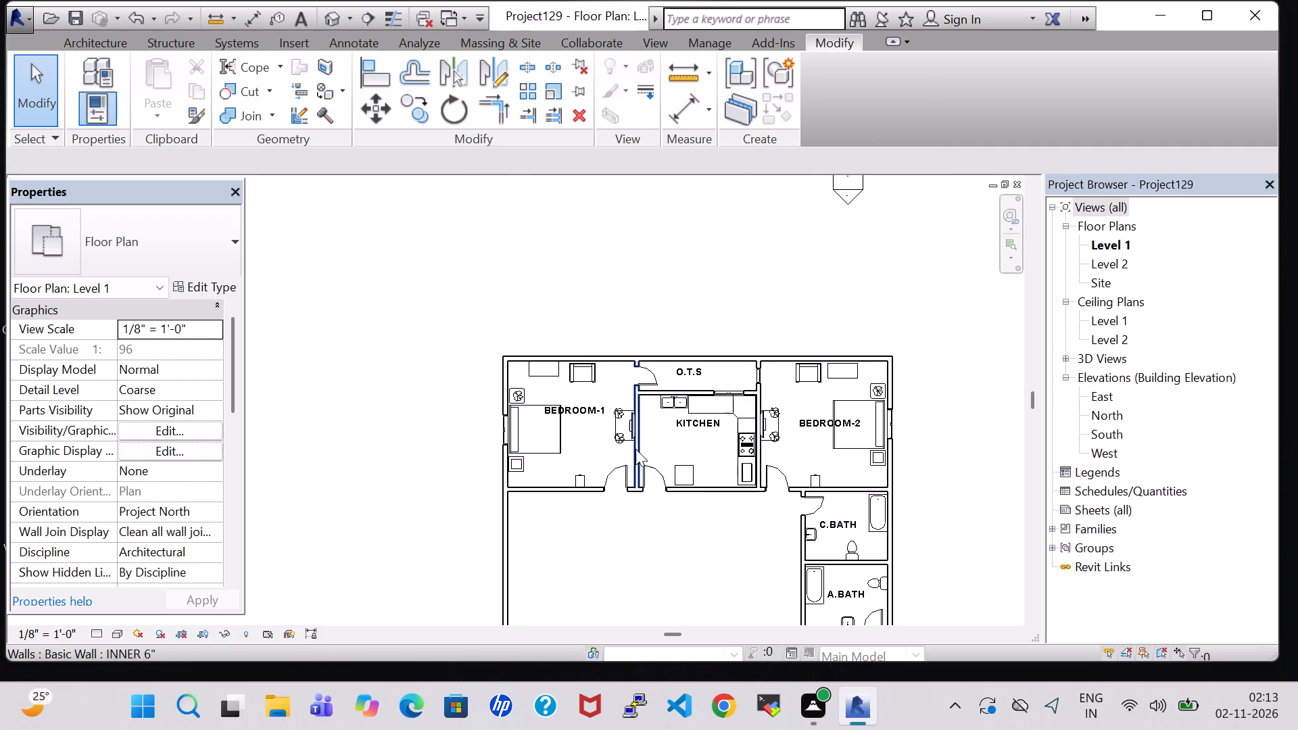
{"action": "scroll", "coordinate": [618, 425], "scroll_direction": "up", "scroll_amount": 9}
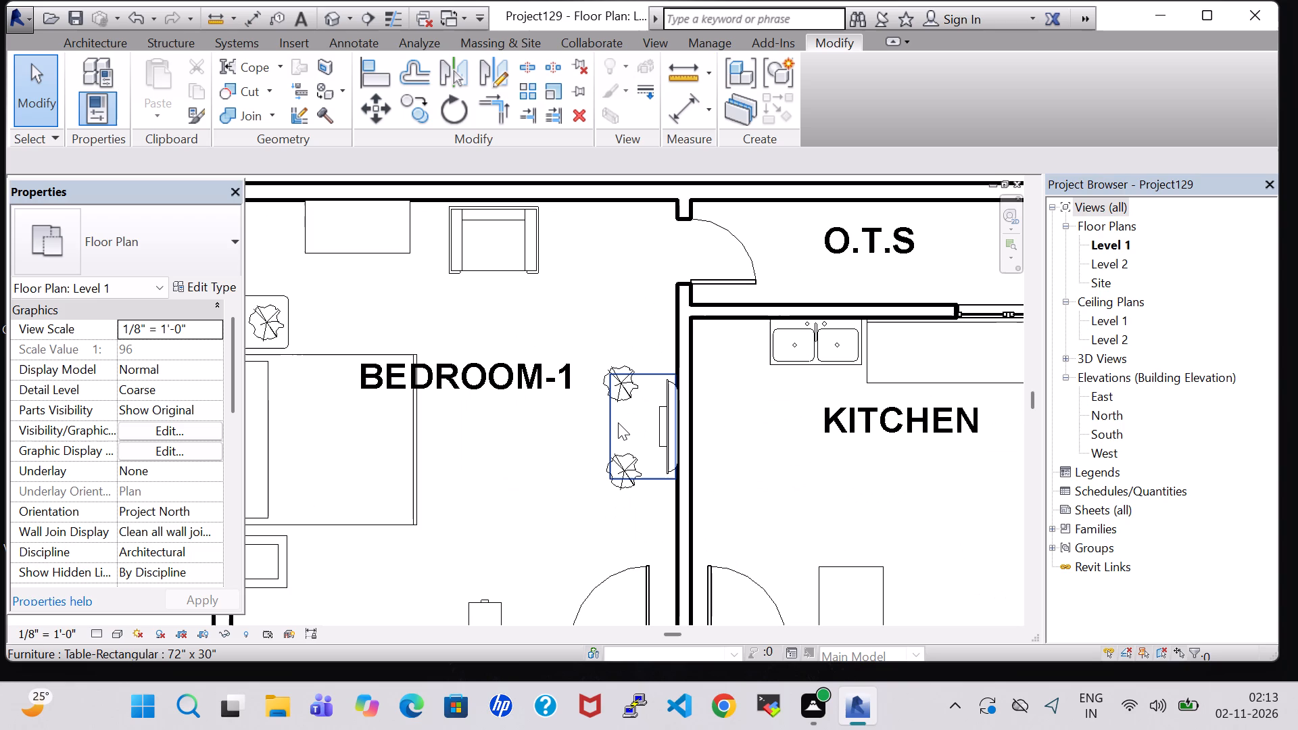
{"action": "left_click", "coordinate": [608, 424]}
{"action": "right_click", "coordinate": [608, 424]}
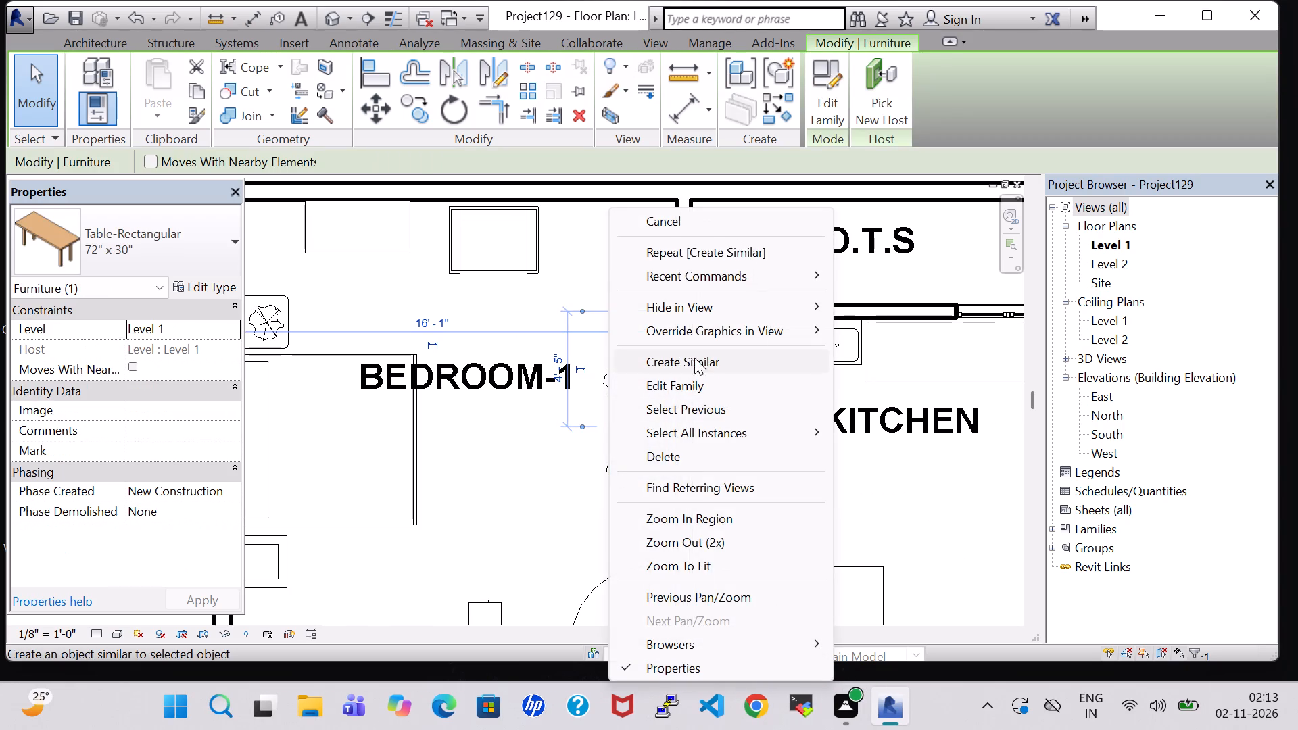
{"action": "left_click", "coordinate": [694, 352]}
{"action": "scroll", "coordinate": [986, 533], "scroll_direction": "down", "scroll_amount": 6}
{"action": "middle_click_drag", "start_coordinate": [977, 540], "coordinate": [727, 388]}
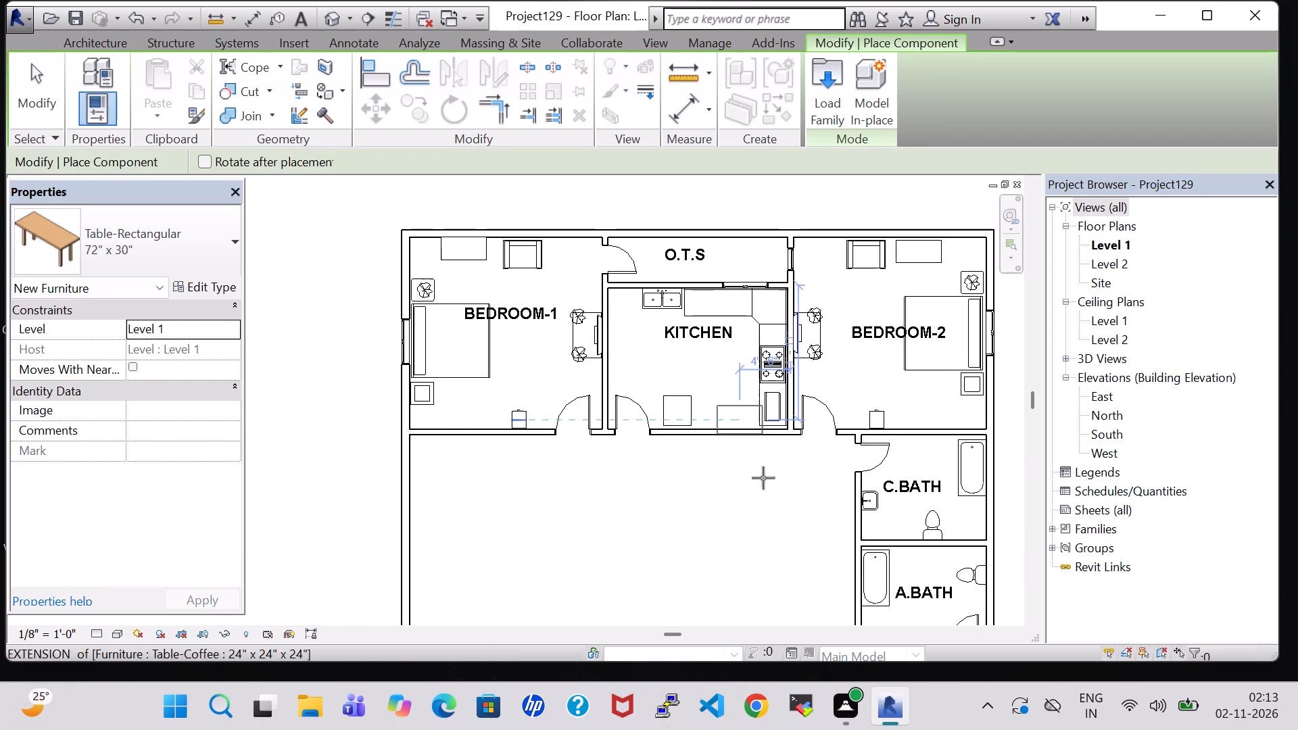
{"action": "middle_click_drag", "start_coordinate": [782, 504], "coordinate": [690, 233]}
{"action": "scroll", "coordinate": [762, 514], "scroll_direction": "up", "scroll_amount": 5}
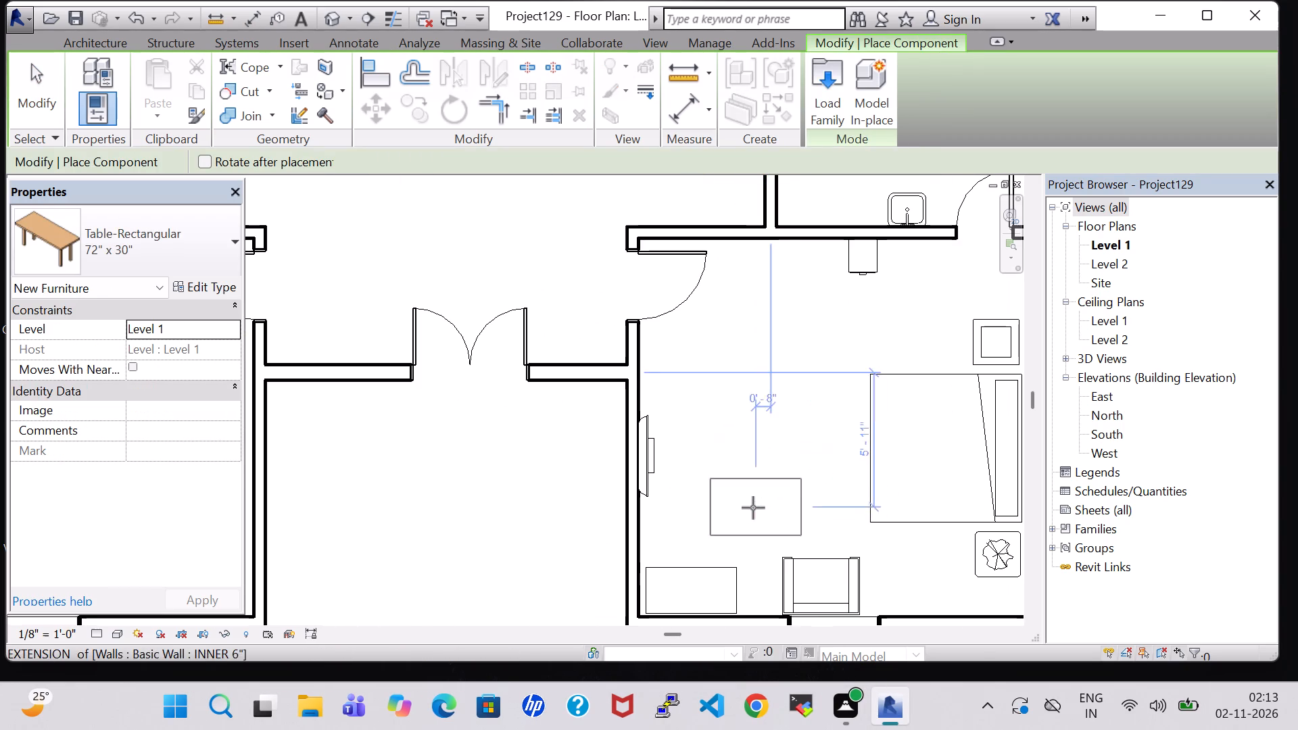
{"action": "key", "text": "space"}
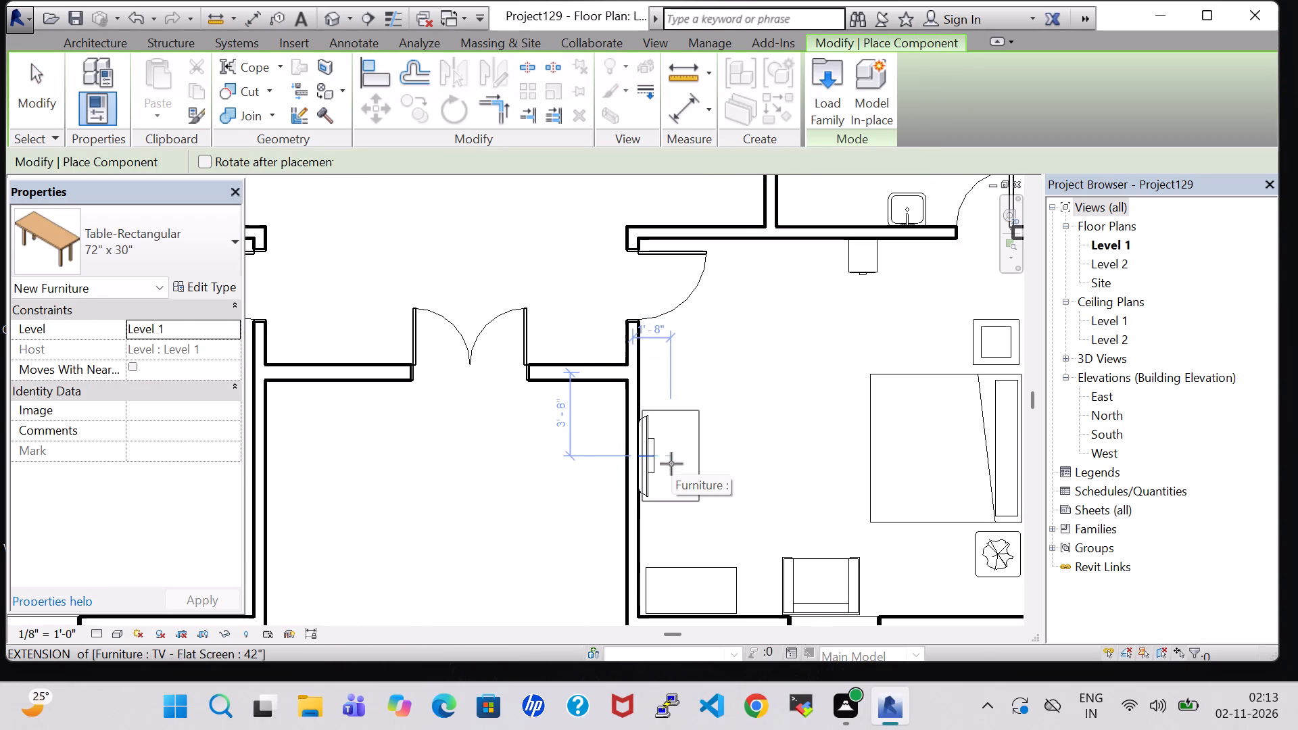
{"action": "double_click", "coordinate": [667, 464]}
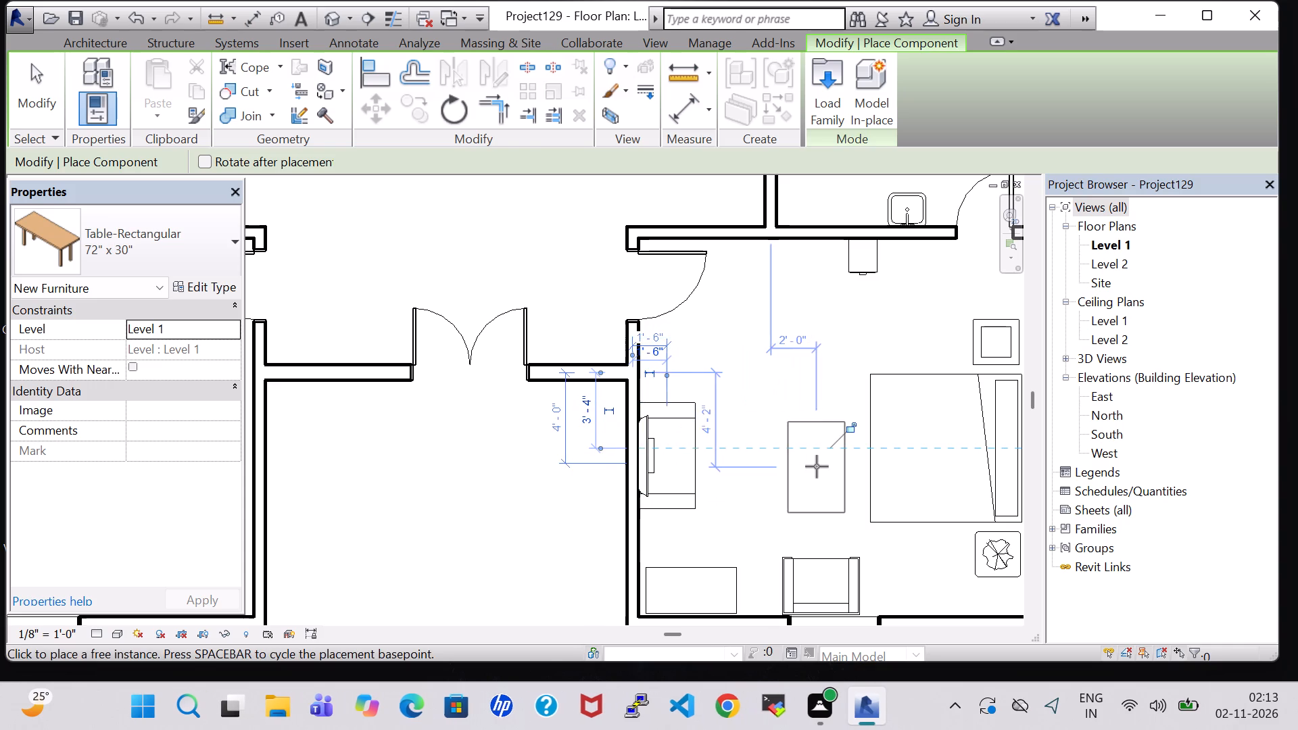
{"action": "key", "text": "Escape"}
{"action": "key", "text": "Escape"}
Place two 1.5' Tropical Agave plants like the nightstand's, one at each of the north and south ends of the lower-east bedroom's TV table.
{"action": "scroll", "coordinate": [817, 466], "scroll_direction": "down", "scroll_amount": 3}
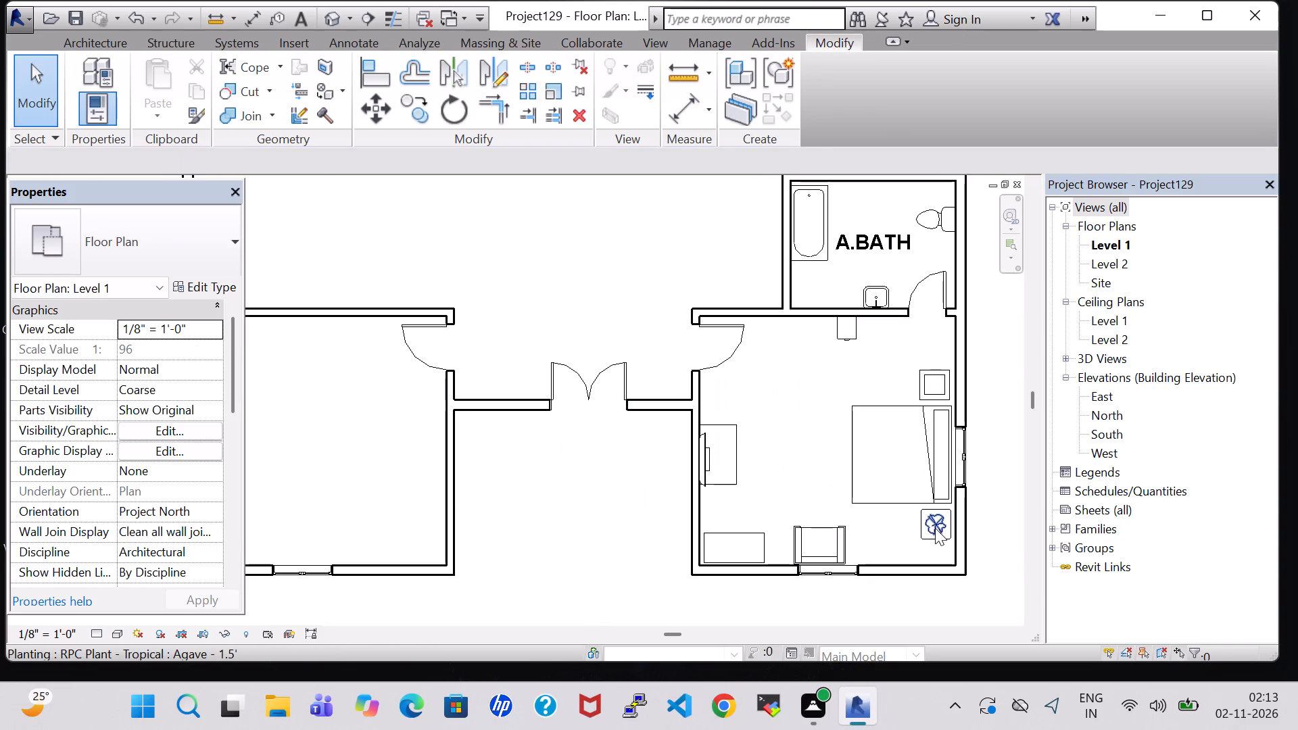
{"action": "left_click", "coordinate": [935, 528]}
{"action": "right_click", "coordinate": [935, 528]}
{"action": "left_click", "coordinate": [1016, 364]}
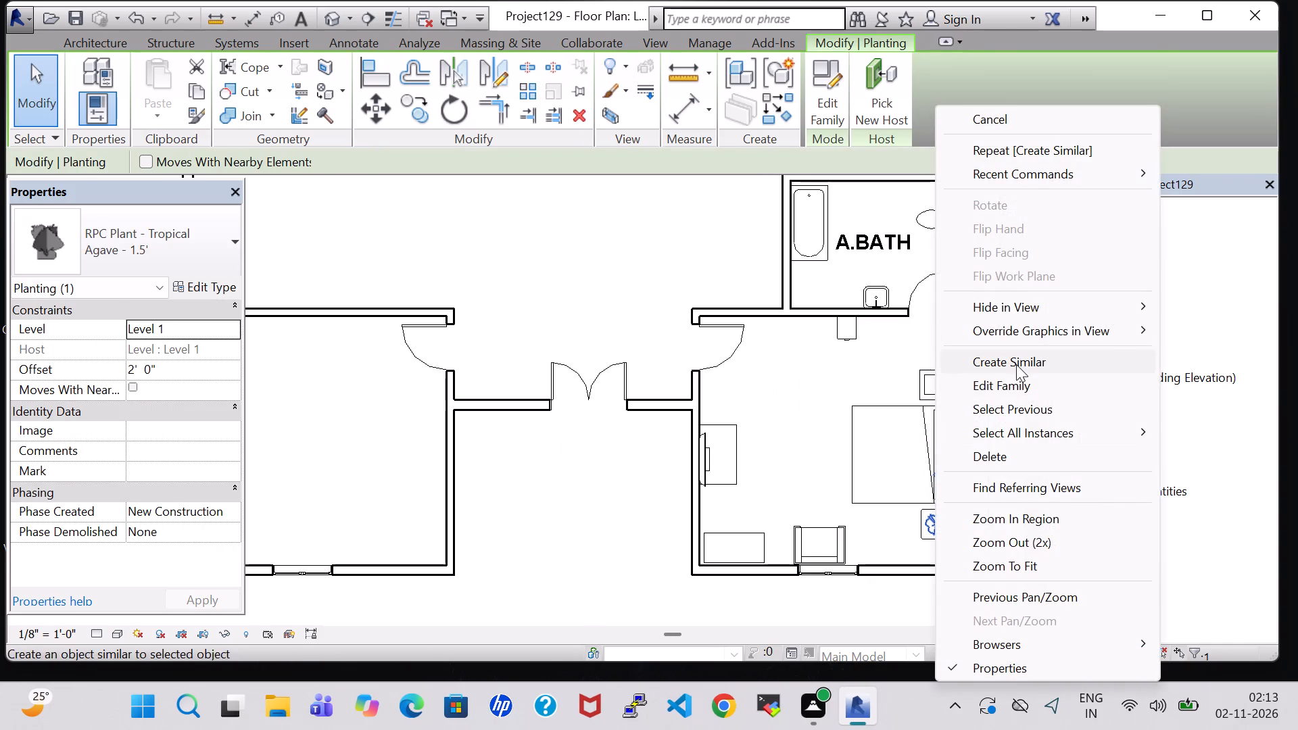
{"action": "left_click", "coordinate": [717, 423]}
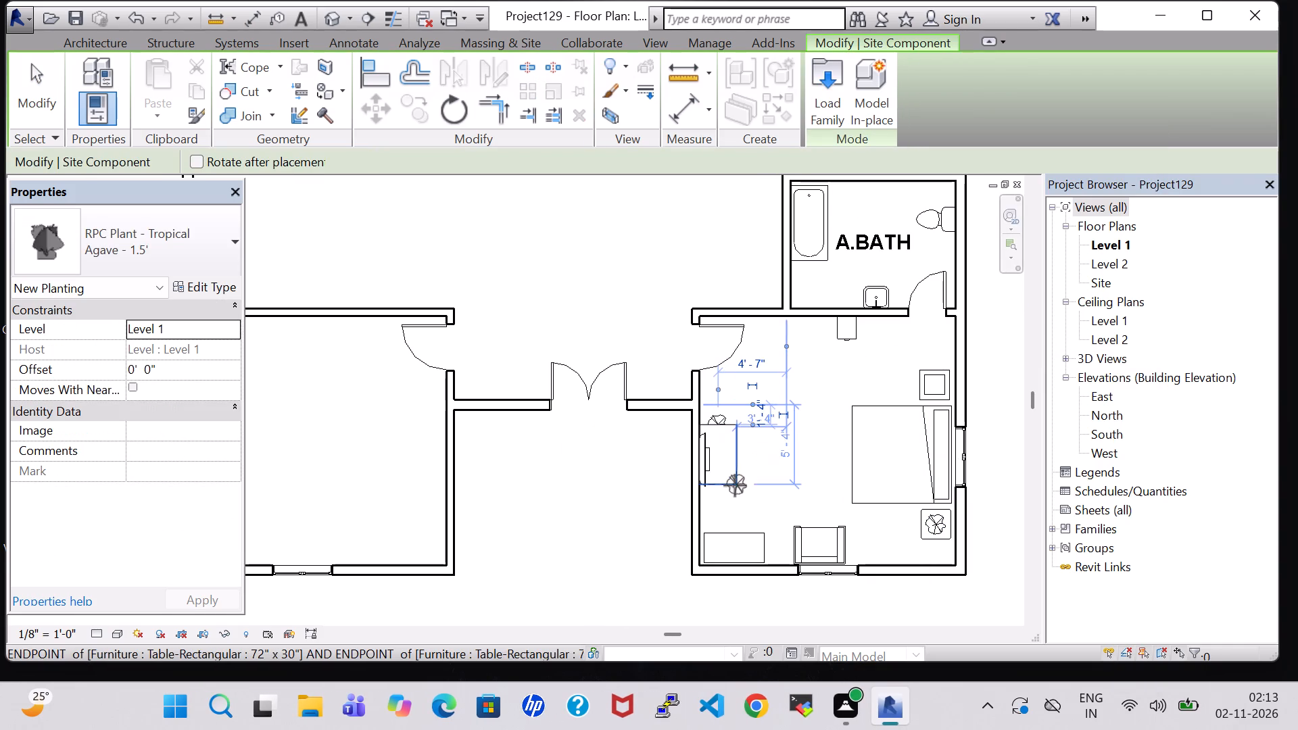
{"action": "left_click", "coordinate": [721, 487]}
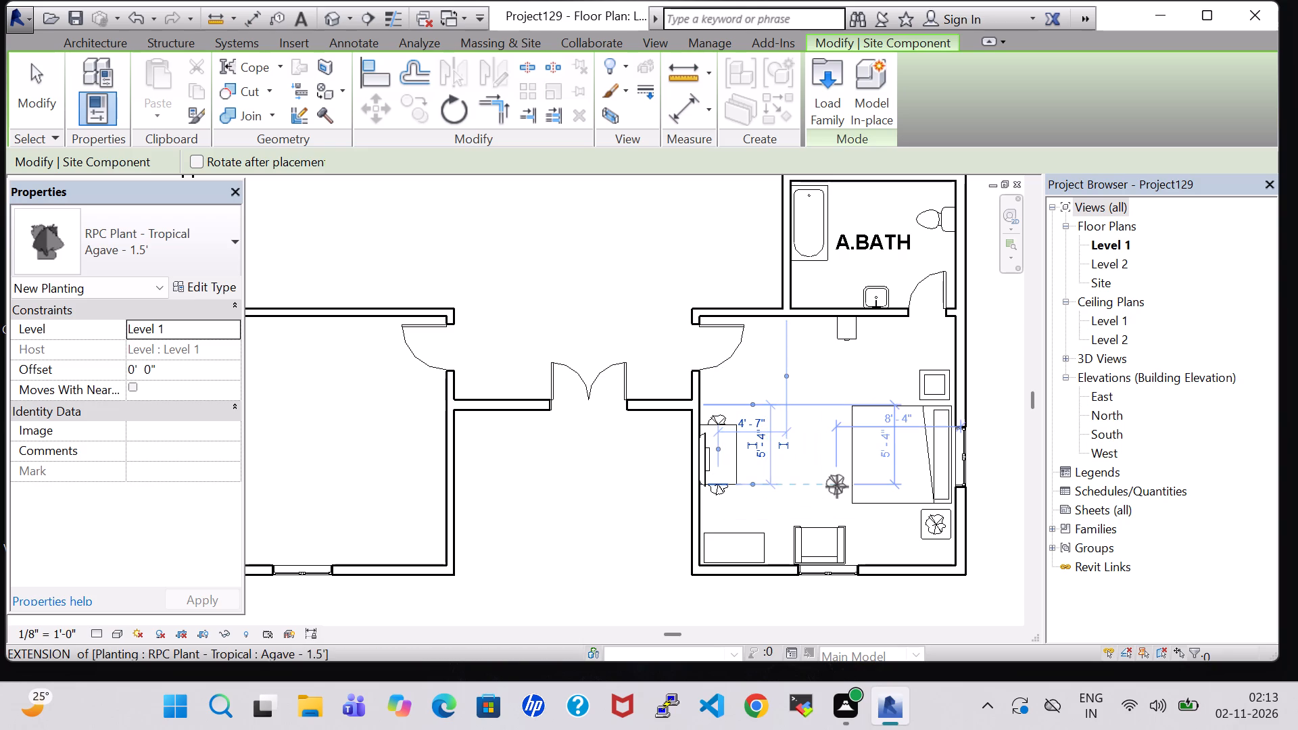
Set the offset of the plant at the TV table's south end to 2' 0" and nudge it northeast onto the tabletop.
{"action": "key", "text": "Escape"}
{"action": "key", "text": "Escape"}
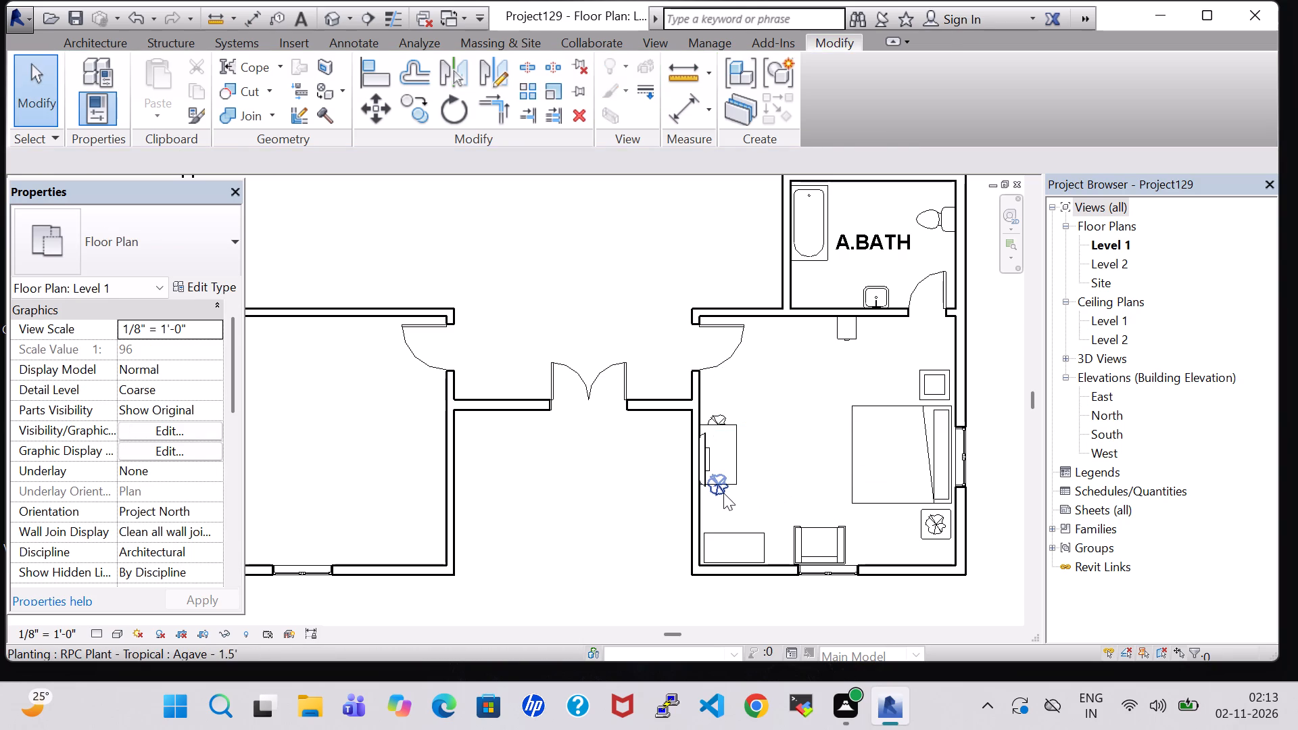
{"action": "left_click", "coordinate": [723, 493]}
{"action": "left_click", "coordinate": [136, 376]}
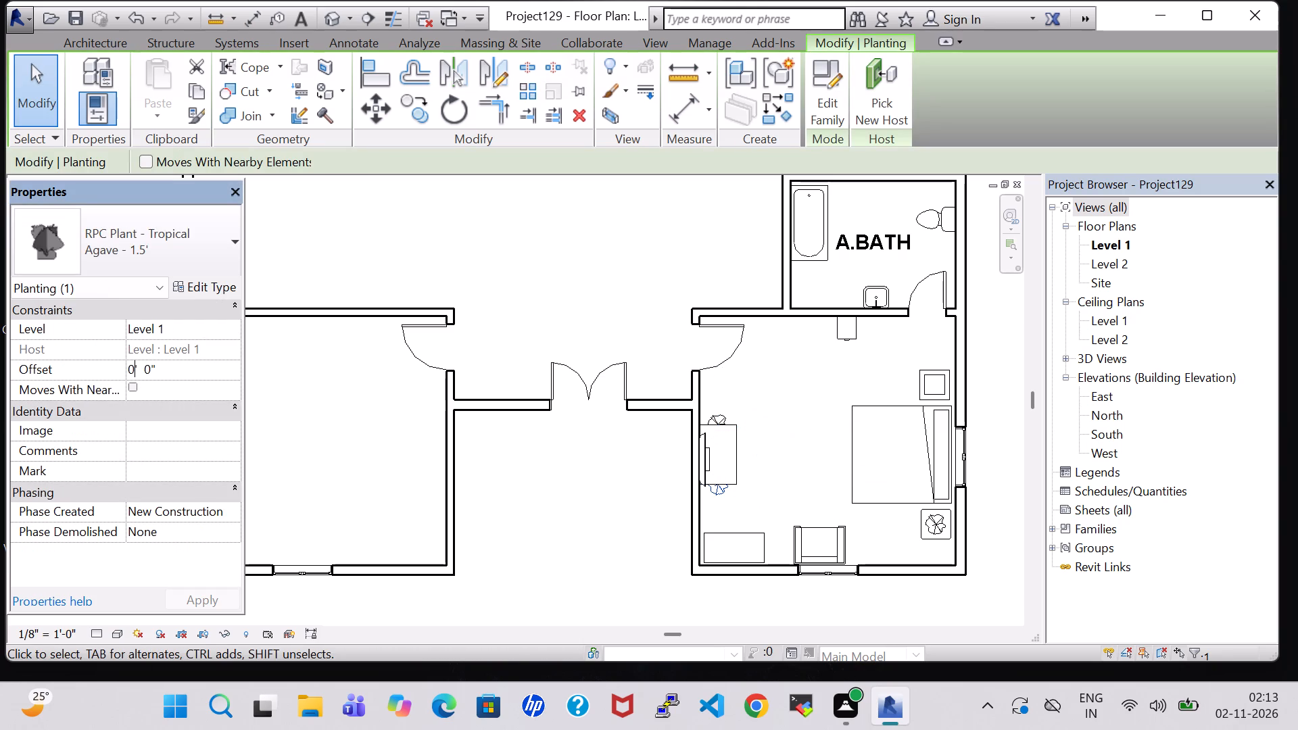
{"action": "key", "text": "BackSpace"}
{"action": "key", "text": "2"}
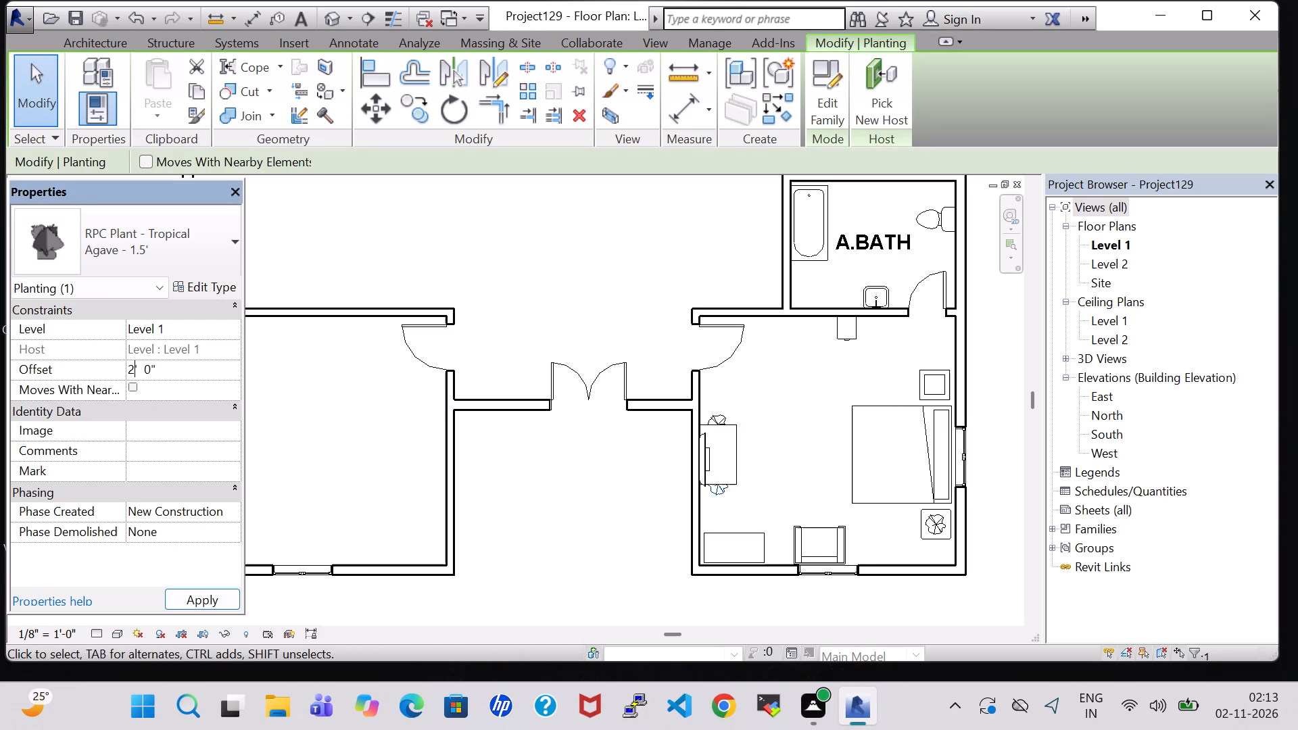
{"action": "left_click", "coordinate": [195, 605]}
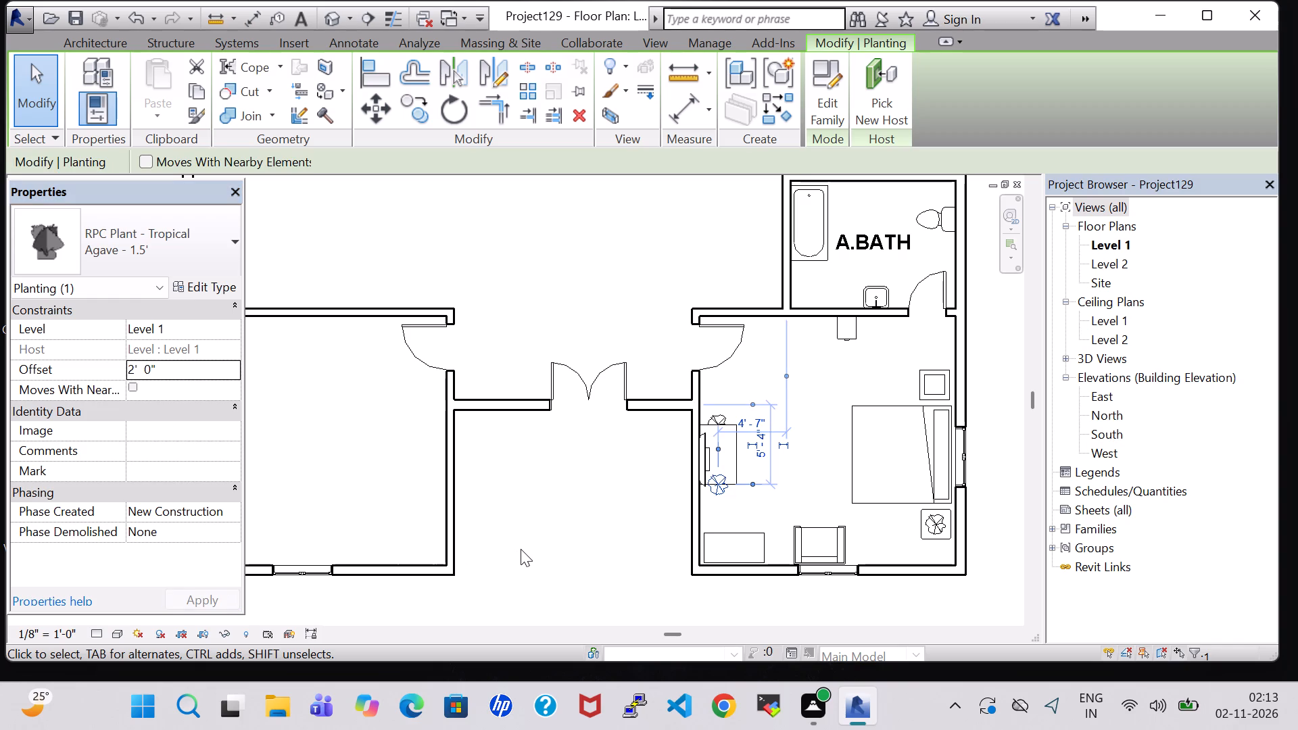
{"action": "key", "text": "Up"}
{"action": "key", "text": "Up"}
{"action": "key", "text": "Right"}
{"action": "key", "text": "Right"}
{"action": "key", "text": "Right"}
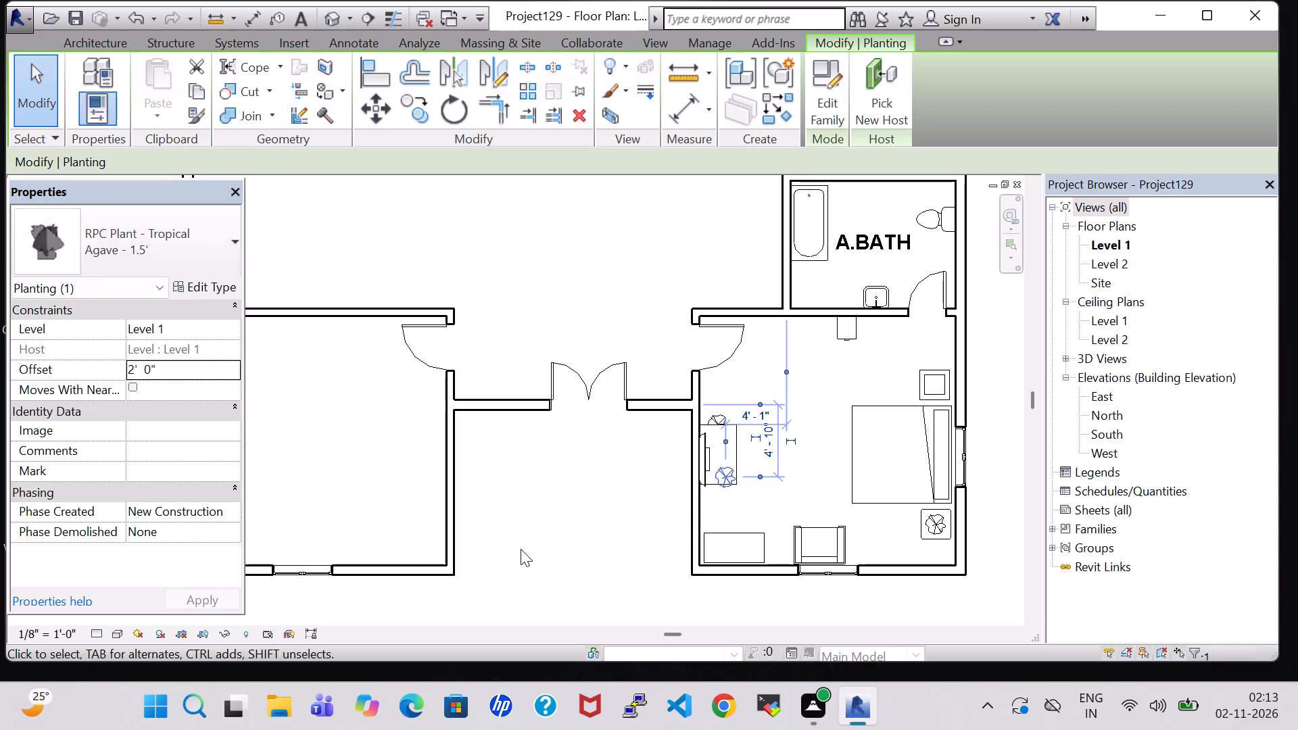
{"action": "key", "text": "Up"}
{"action": "left_click", "coordinate": [811, 355]}
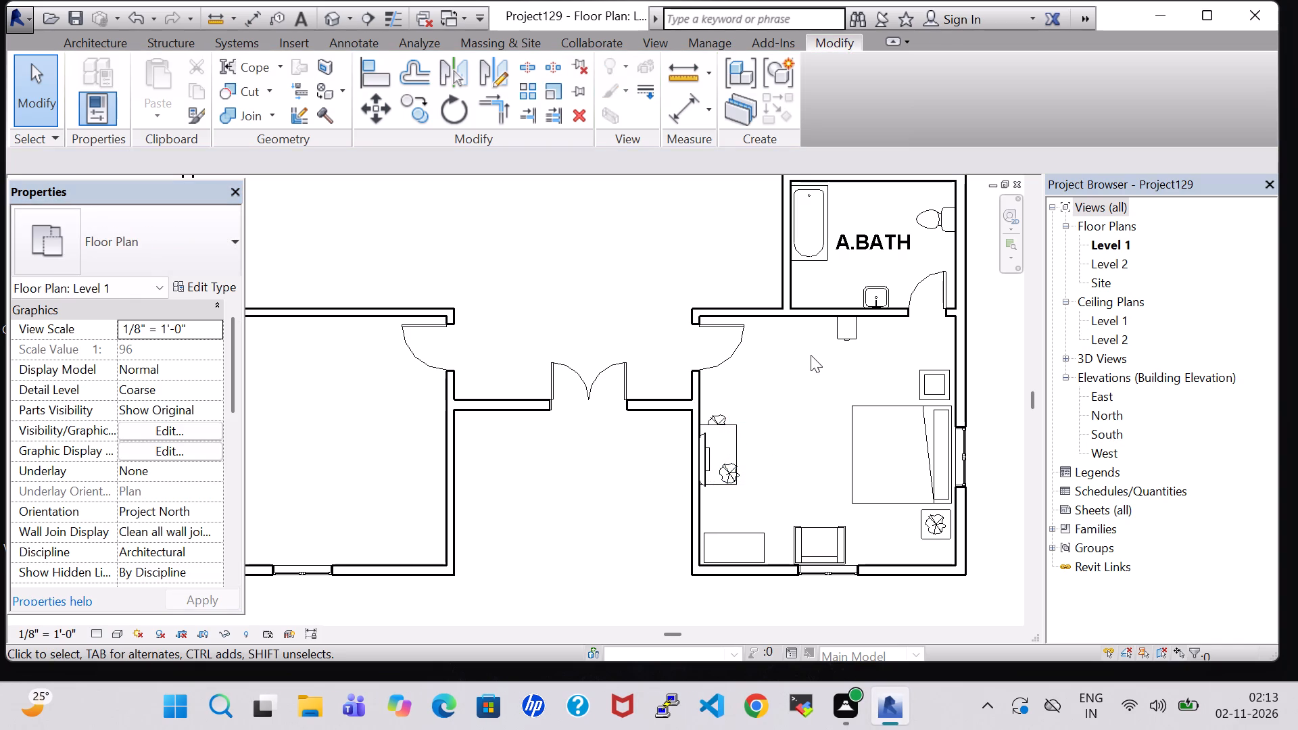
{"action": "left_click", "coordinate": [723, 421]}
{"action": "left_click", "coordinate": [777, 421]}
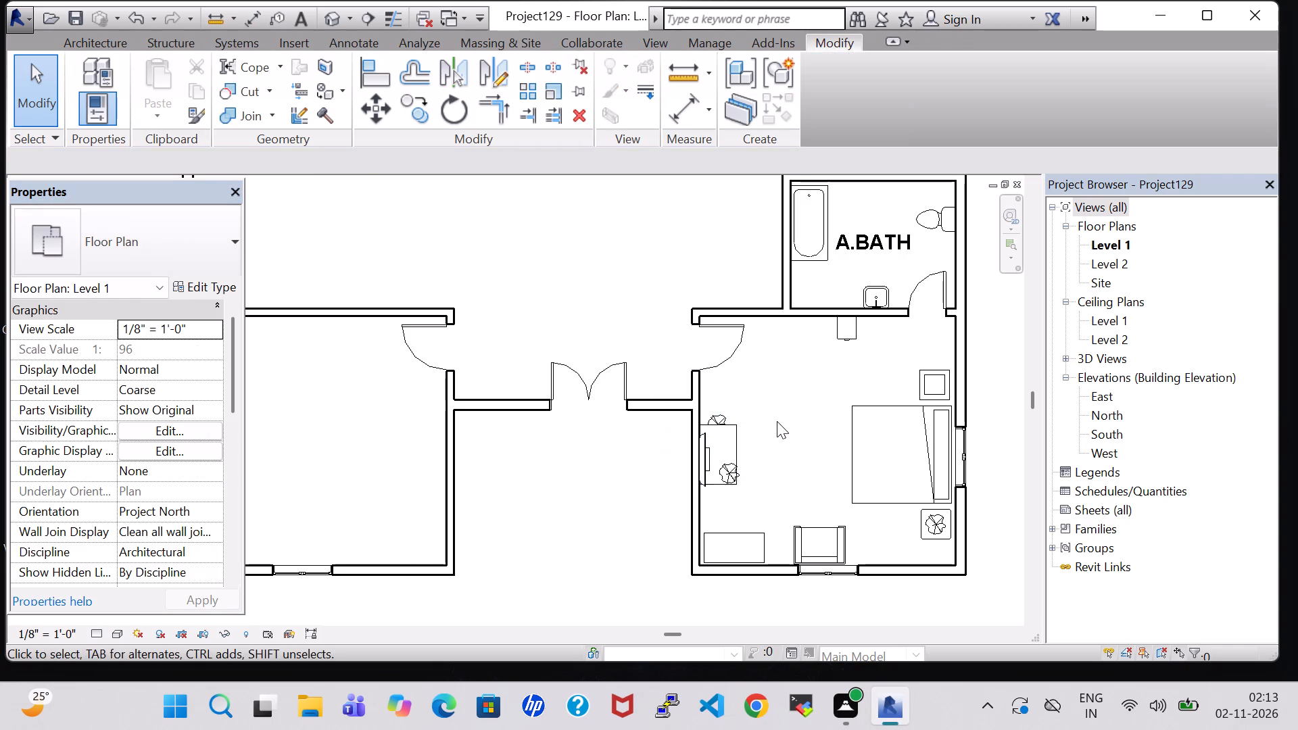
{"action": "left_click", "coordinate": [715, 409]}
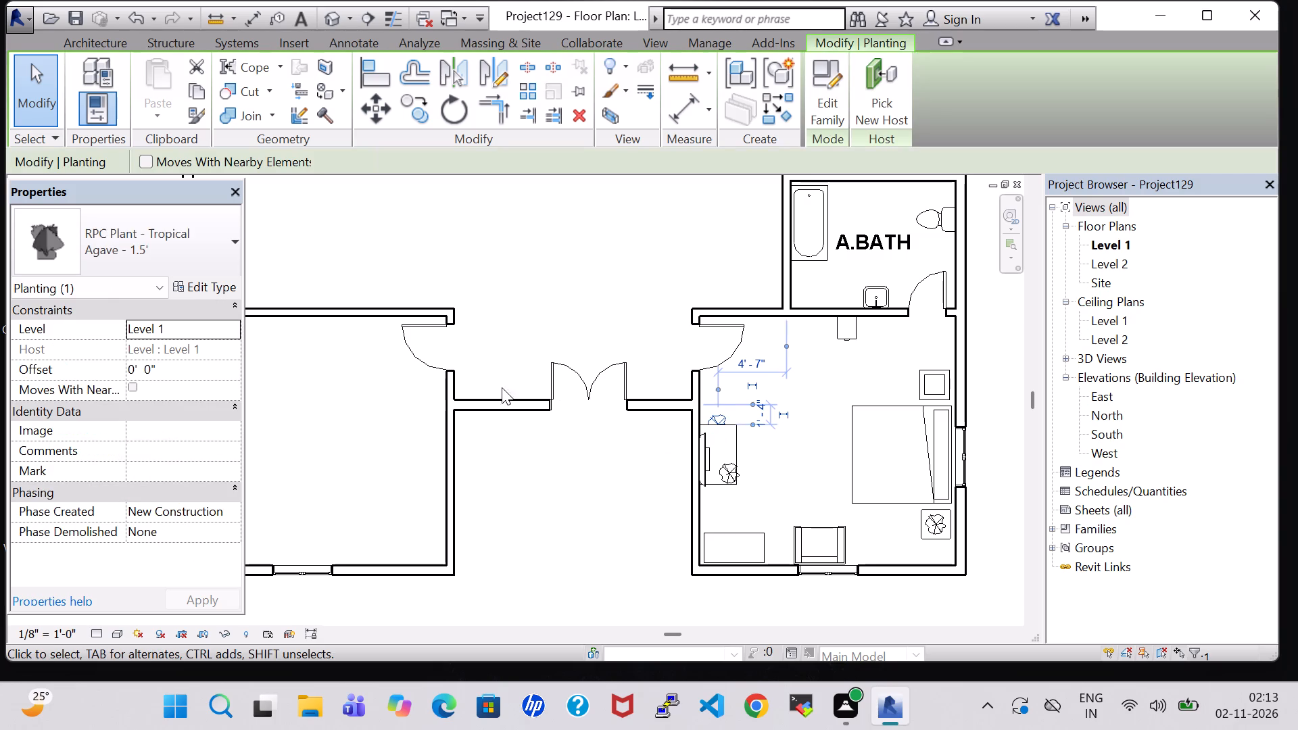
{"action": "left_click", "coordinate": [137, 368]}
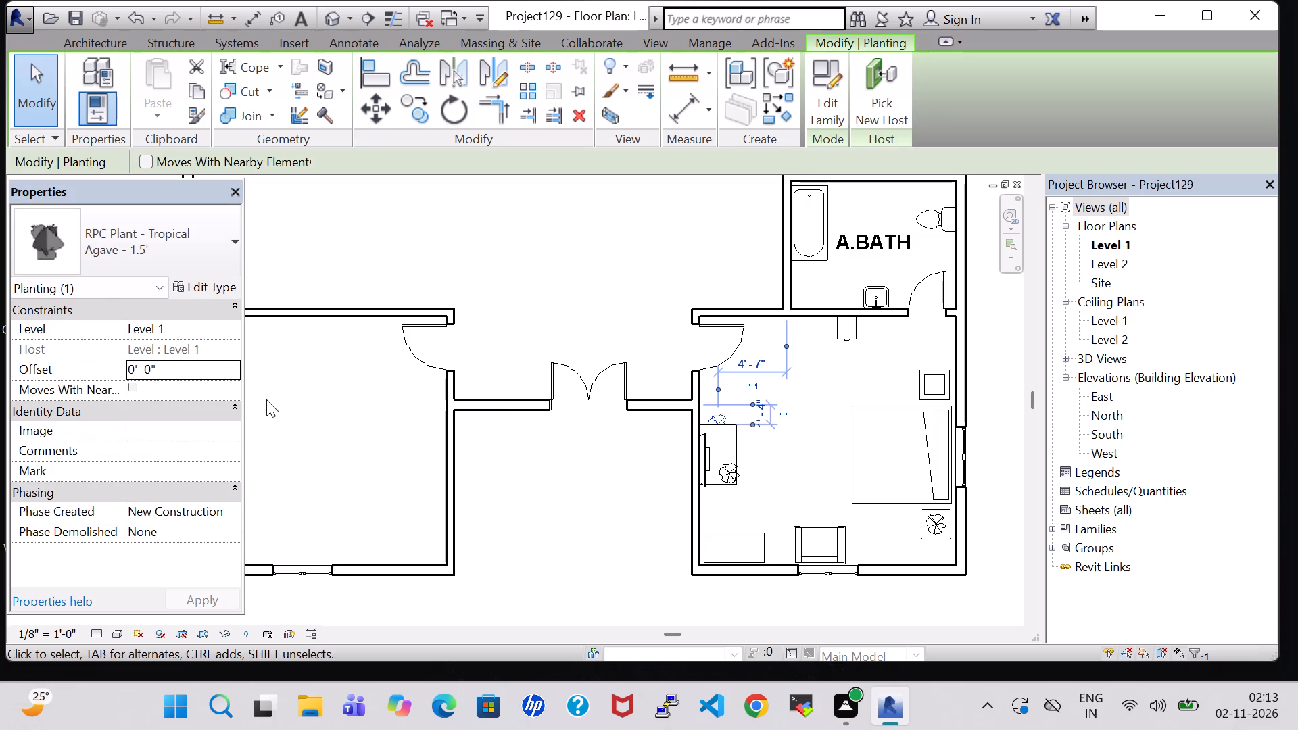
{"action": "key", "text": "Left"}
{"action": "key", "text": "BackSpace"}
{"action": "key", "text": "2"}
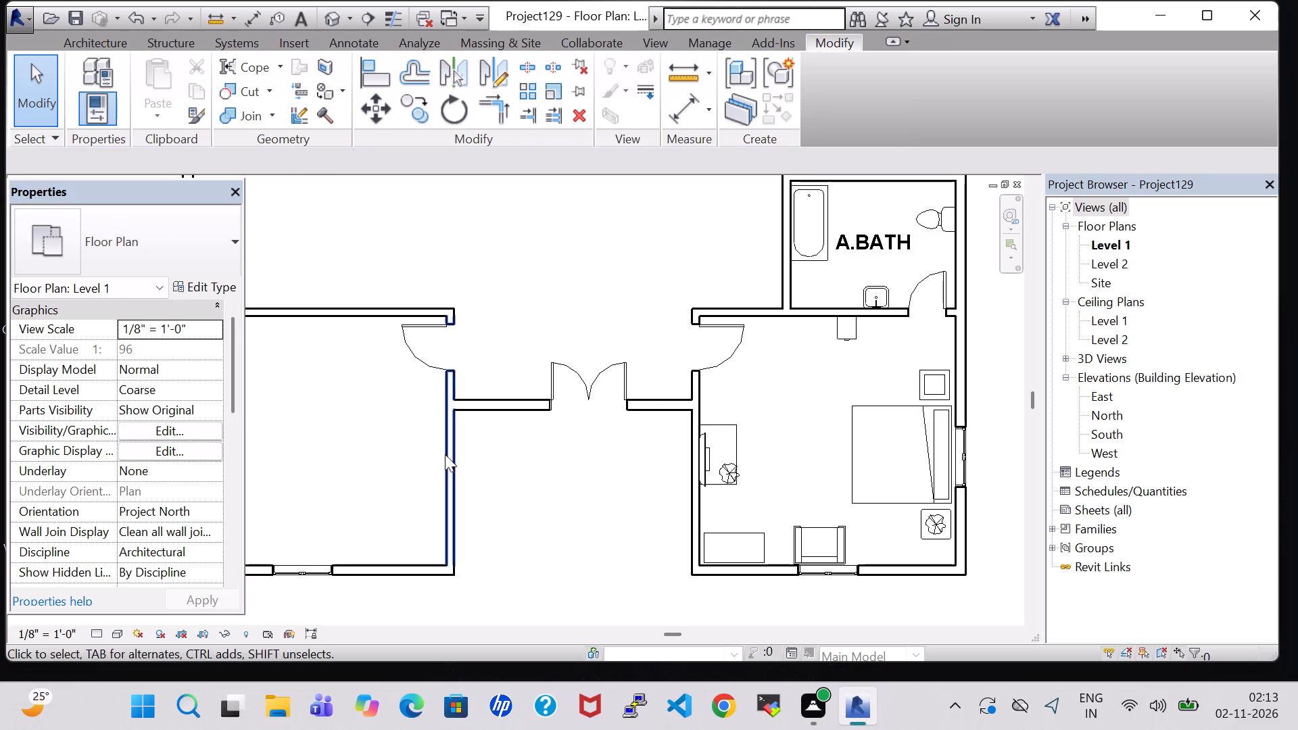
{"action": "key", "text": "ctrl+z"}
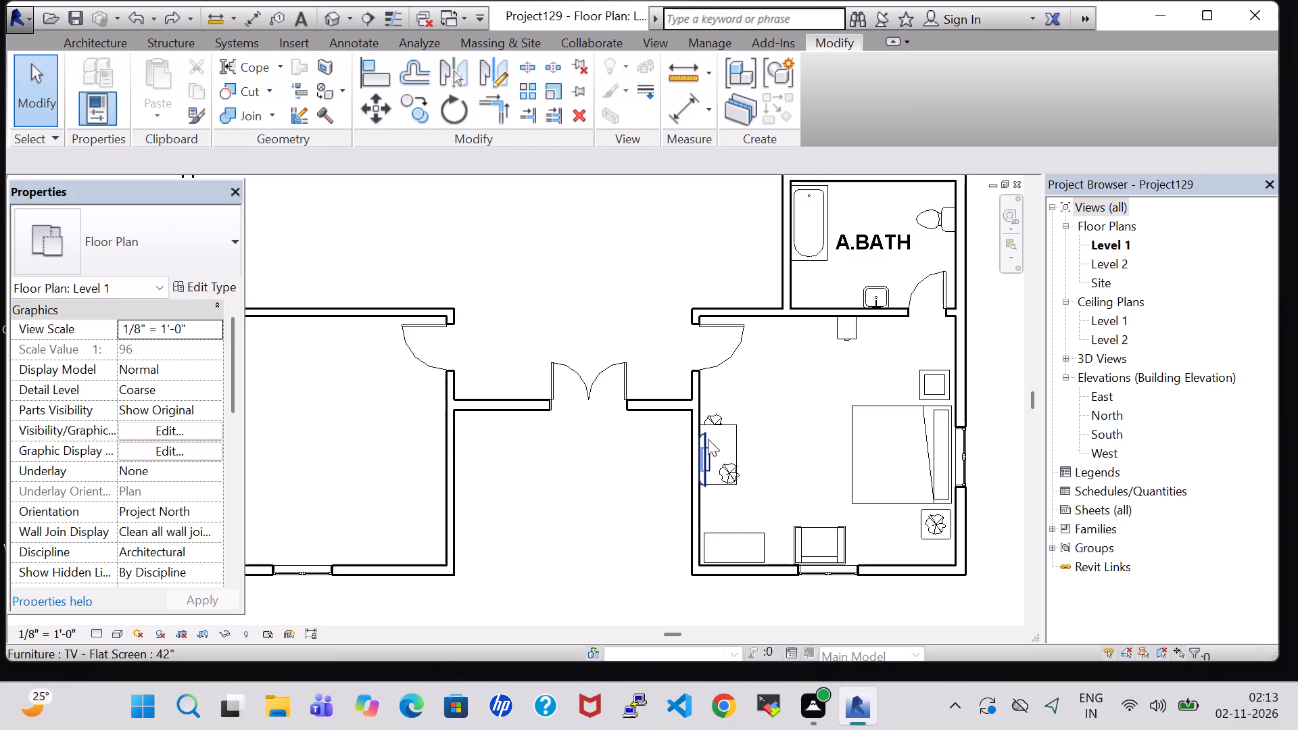
Set the offset of the plant at the TV table's north end to 2' 0" and nudge it southeast onto the tabletop.
{"action": "left_click", "coordinate": [716, 413]}
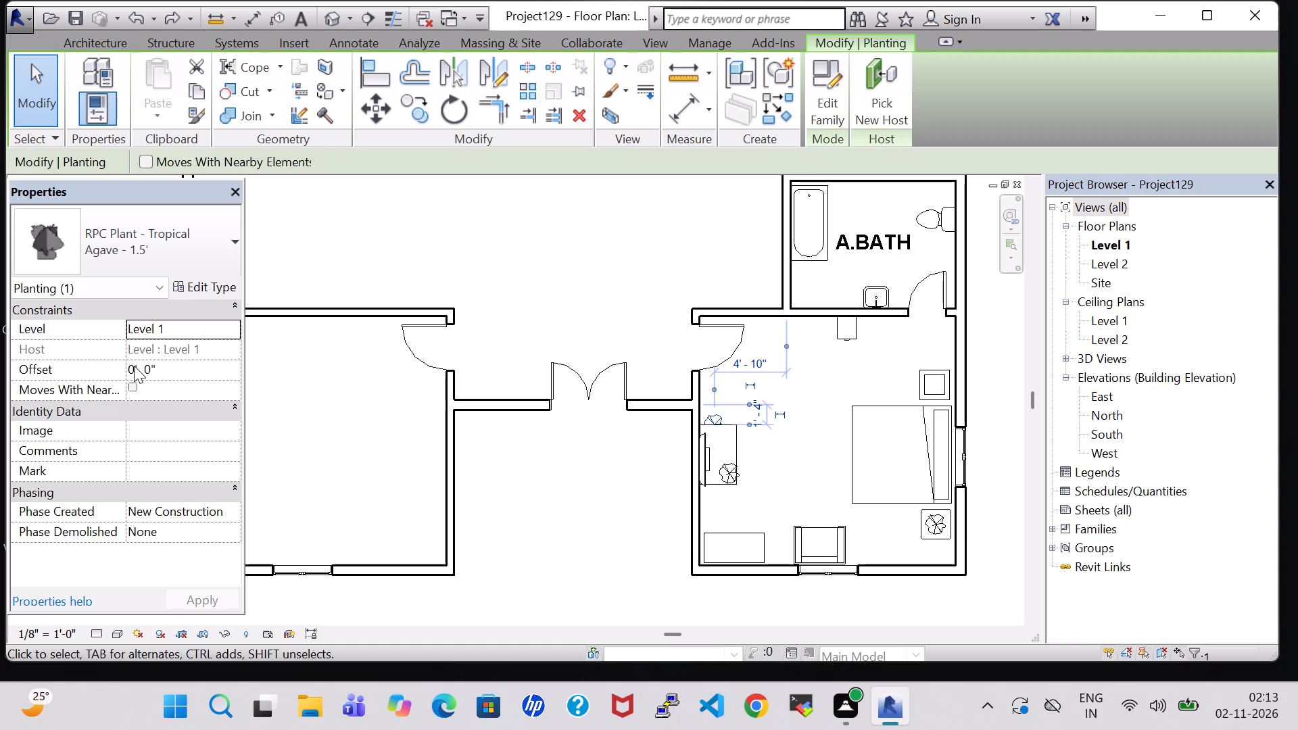
{"action": "left_click", "coordinate": [135, 367]}
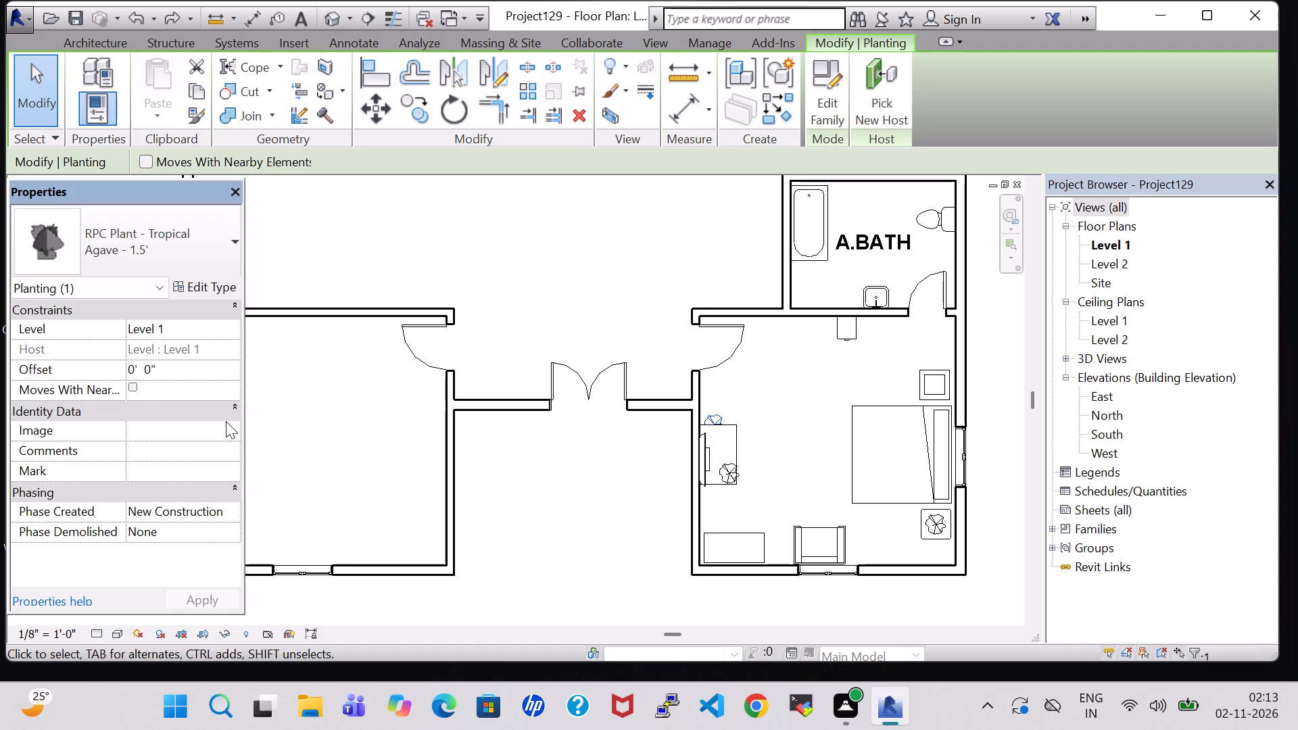
{"action": "key", "text": "BackSpace"}
{"action": "key", "text": "2"}
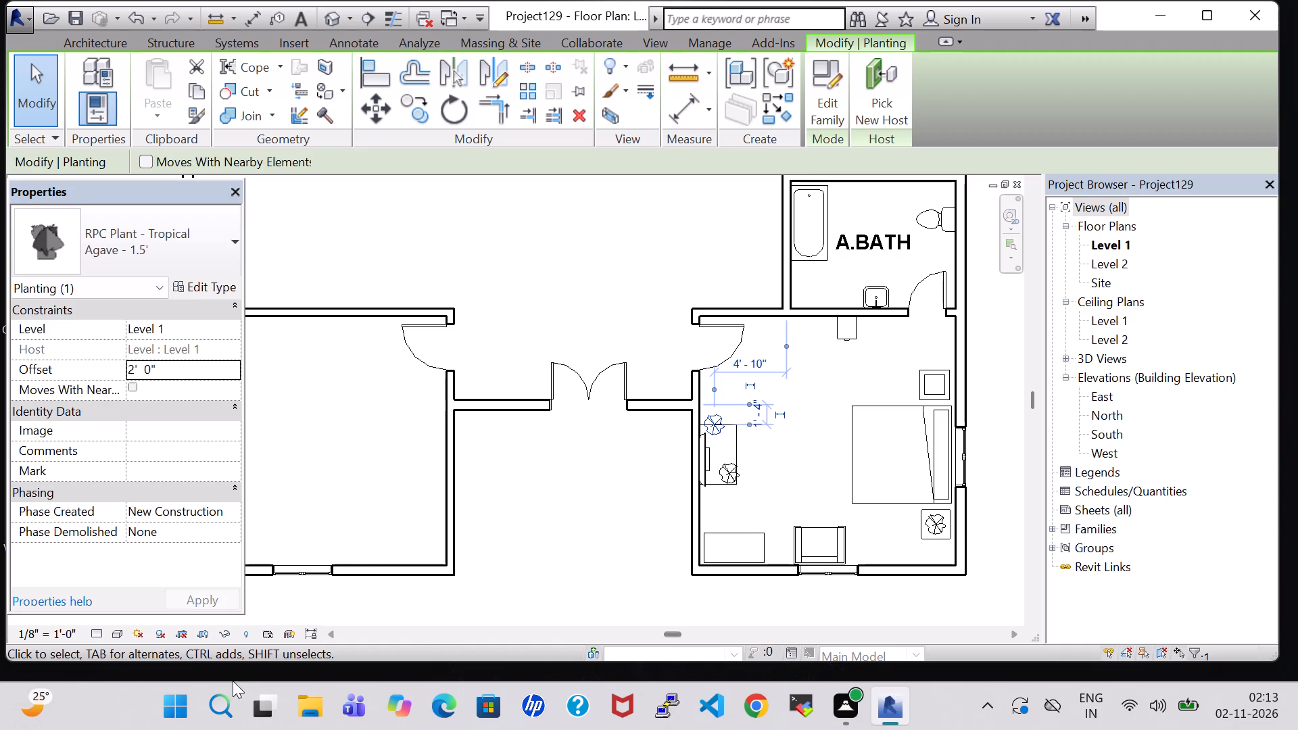
{"action": "key", "text": "Right"}
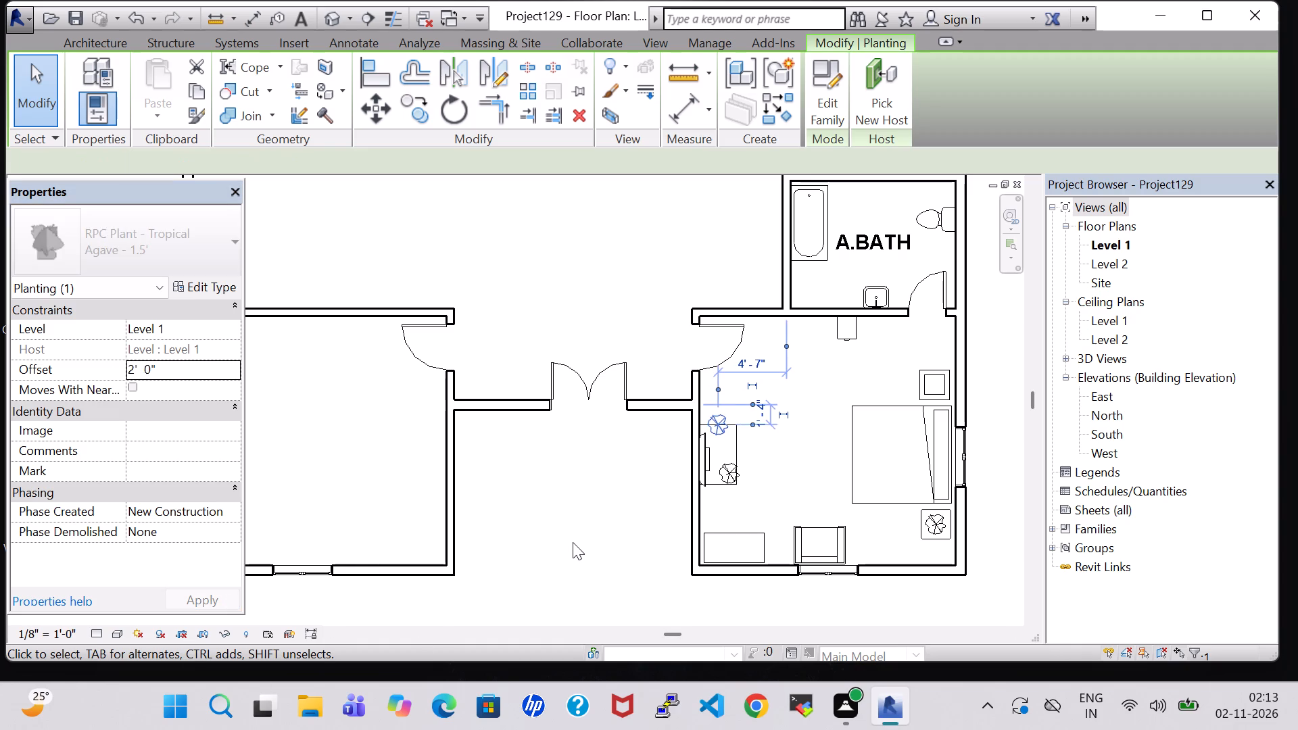
{"action": "key", "text": "Right"}
{"action": "key", "text": "Right"}
{"action": "key", "text": "Down"}
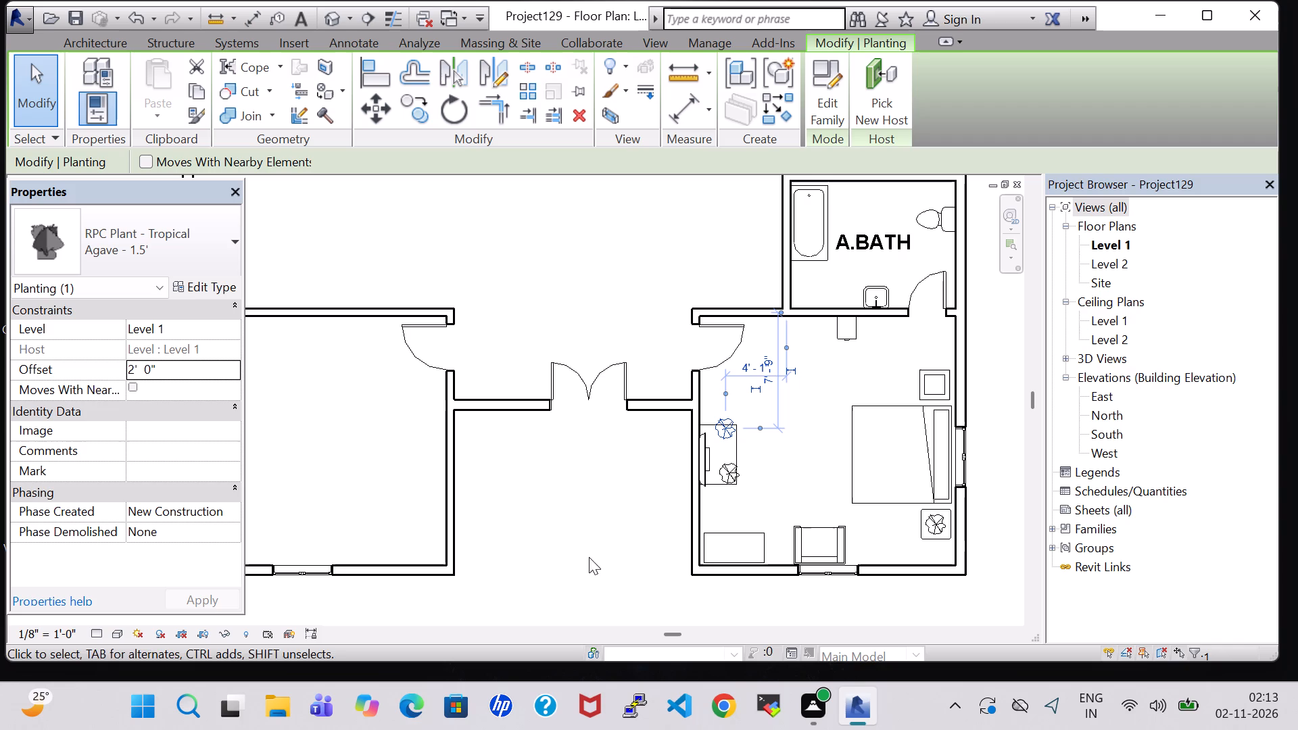
{"action": "left_click", "coordinate": [833, 372]}
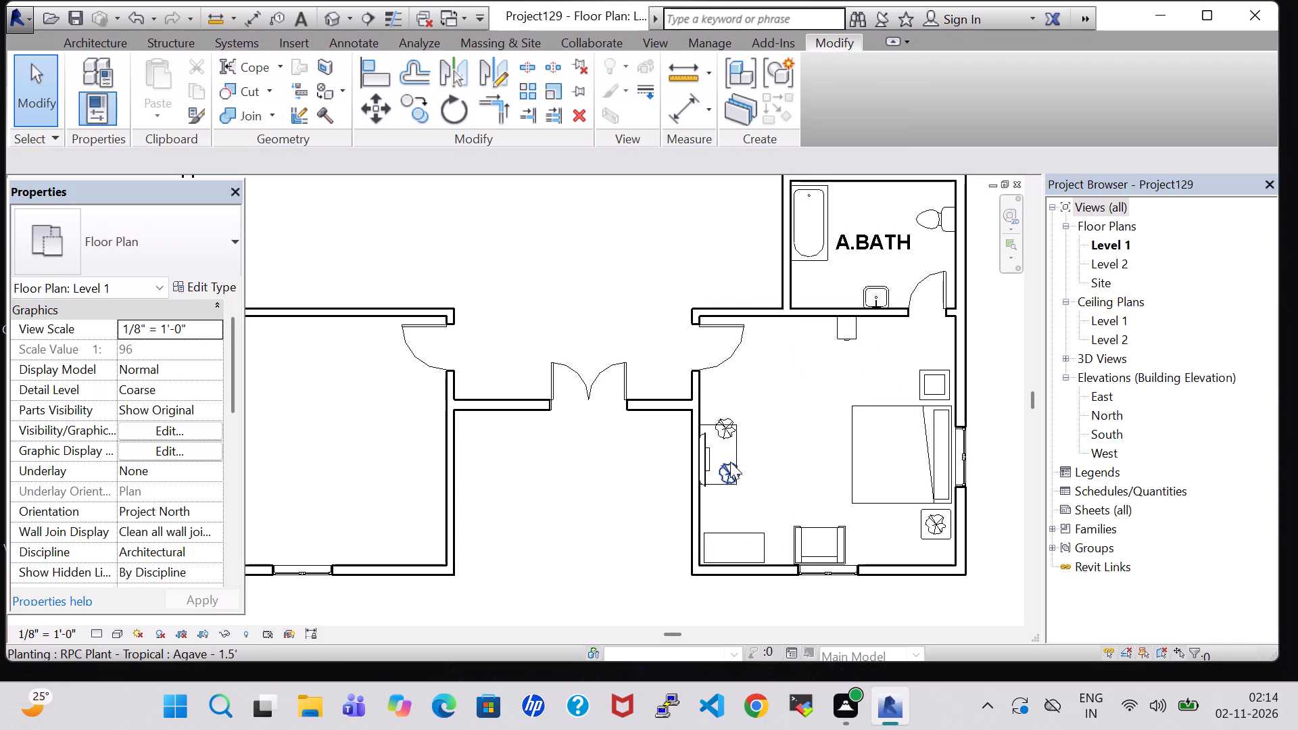
{"action": "left_click", "coordinate": [800, 412]}
Inspect the lower-east bedroom in the default 3D view, checking the TV table, its plants and the orientation of the surrounding furniture.
{"action": "left_click", "coordinate": [331, 21]}
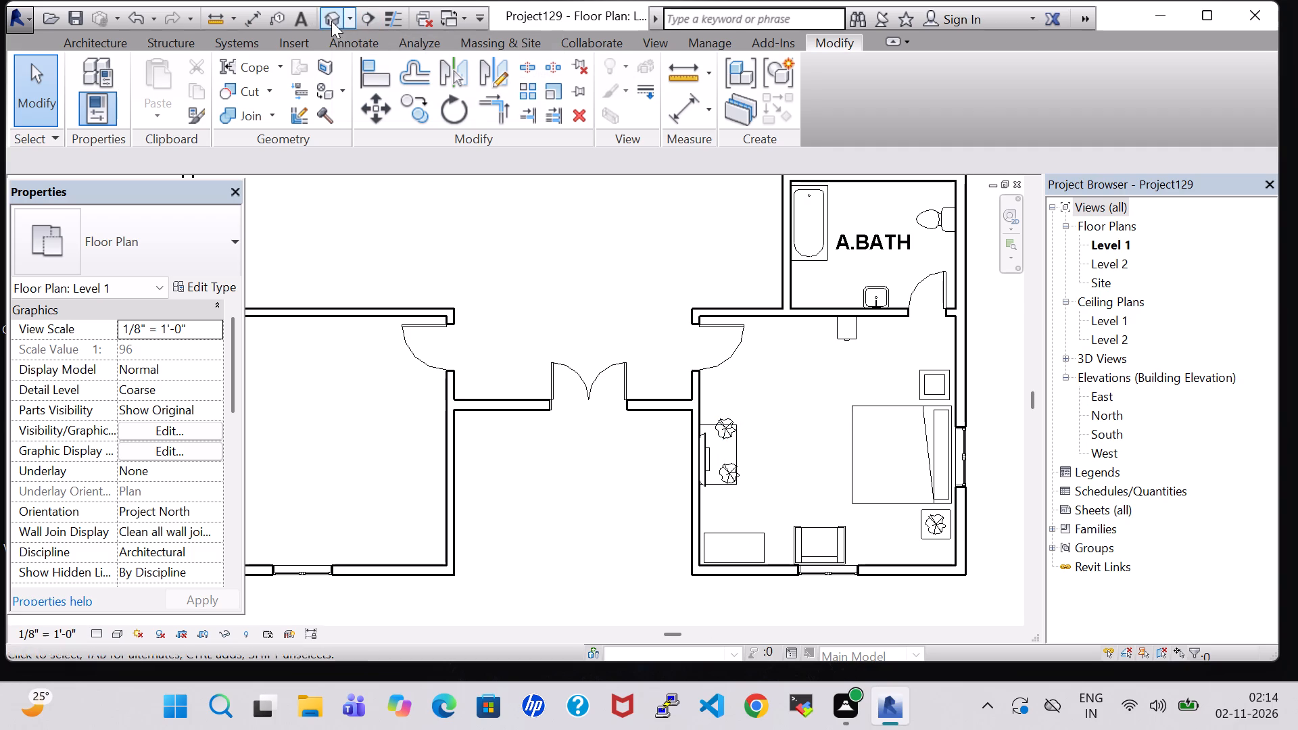
{"action": "scroll", "coordinate": [614, 518], "scroll_direction": "down", "scroll_amount": 1}
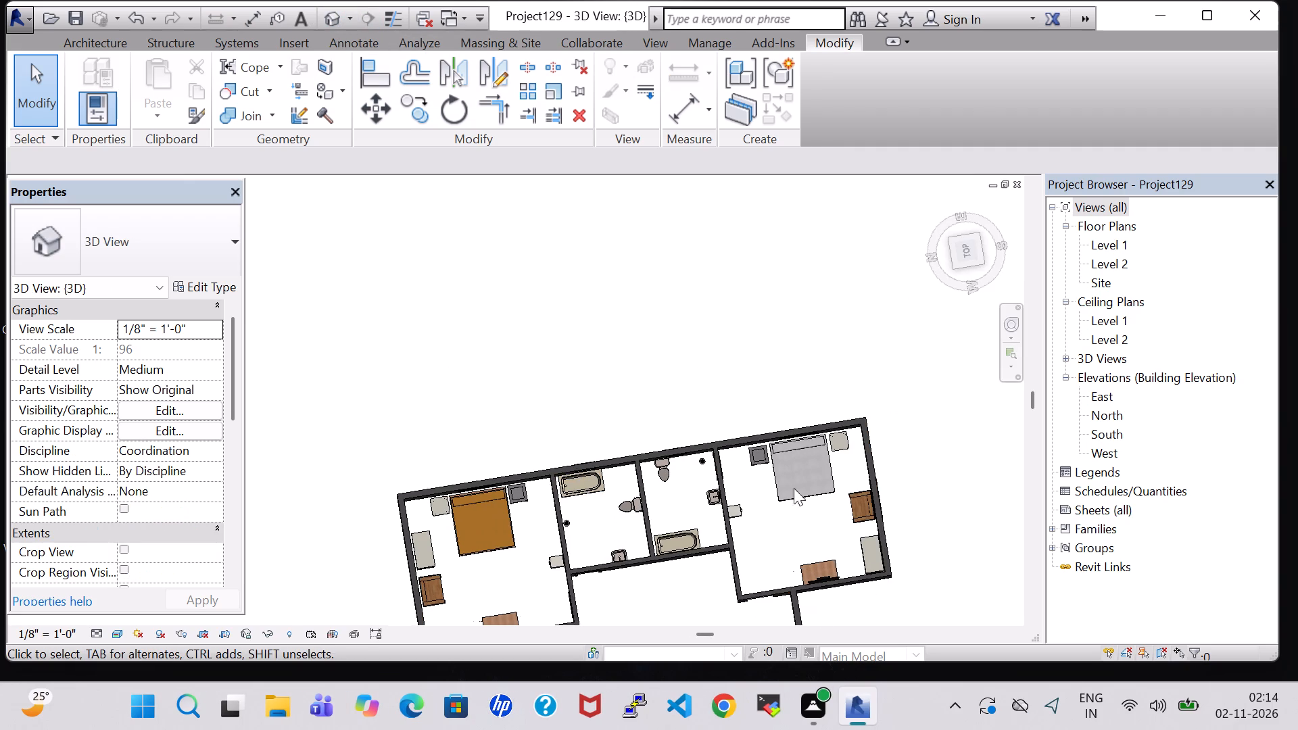
{"action": "scroll", "coordinate": [787, 485], "scroll_direction": "up", "scroll_amount": 5}
{"action": "middle_click_drag", "start_coordinate": [797, 525], "coordinate": [641, 470], "text": "shift"}
{"action": "middle_click_drag", "start_coordinate": [608, 573], "coordinate": [548, 120]}
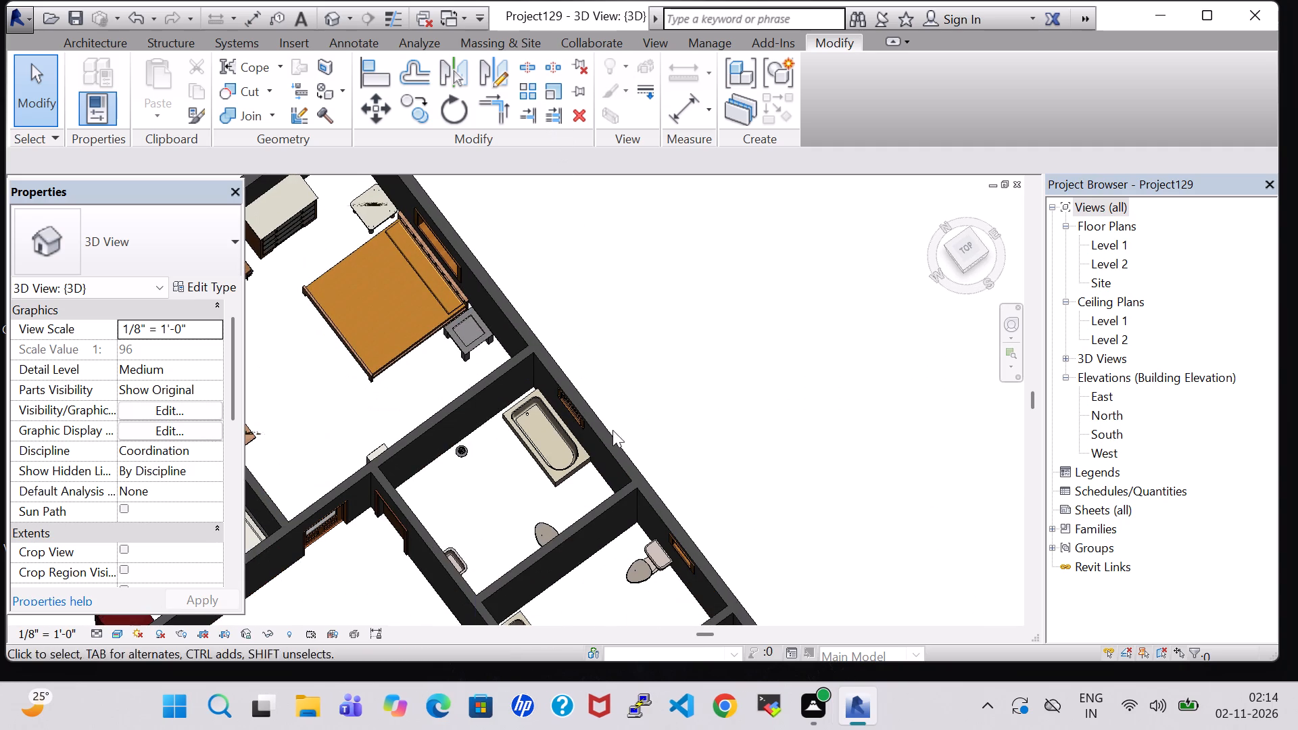
{"action": "middle_click_drag", "start_coordinate": [608, 575], "coordinate": [502, 250]}
{"action": "middle_click_drag", "start_coordinate": [556, 523], "coordinate": [535, 412], "text": "shift"}
{"action": "scroll", "coordinate": [537, 417], "scroll_direction": "up", "scroll_amount": 1, "text": "shift"}
{"action": "scroll", "coordinate": [531, 411], "scroll_direction": "up", "scroll_amount": 6}
{"action": "middle_click_drag", "start_coordinate": [497, 485], "coordinate": [481, 424], "text": "shift"}
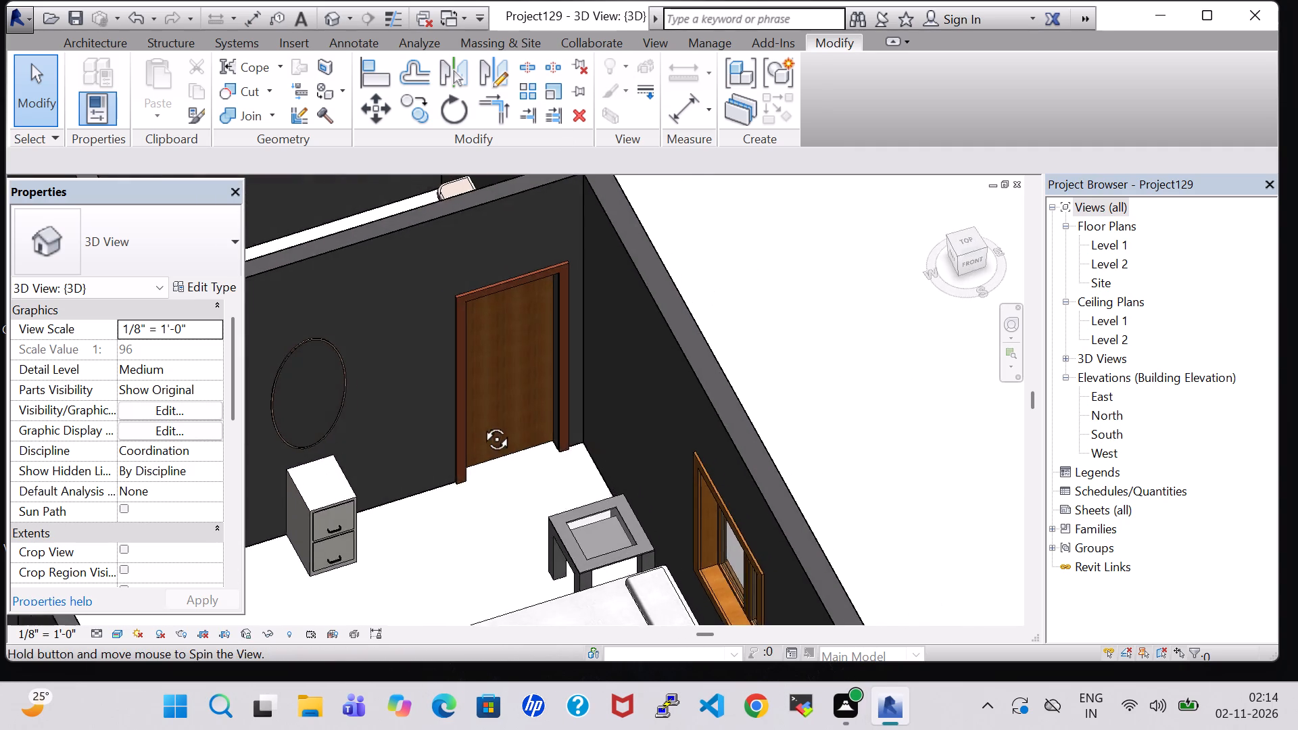
{"action": "middle_click_drag", "start_coordinate": [481, 424], "coordinate": [481, 423], "text": "shift"}
{"action": "middle_click_drag", "start_coordinate": [481, 423], "coordinate": [600, 491], "text": "shift"}
{"action": "scroll", "coordinate": [669, 366], "scroll_direction": "down", "scroll_amount": 4}
{"action": "middle_click_drag", "start_coordinate": [739, 322], "coordinate": [731, 352]}
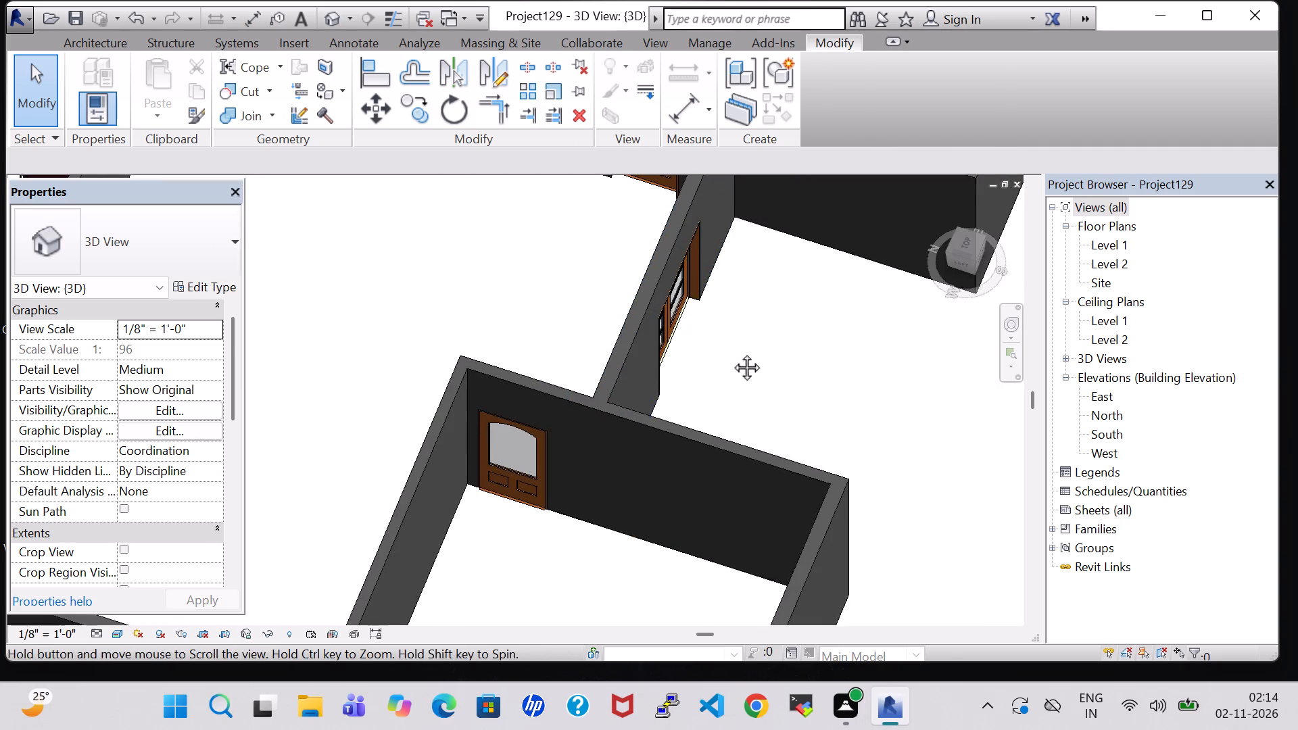
{"action": "middle_click_drag", "start_coordinate": [731, 352], "coordinate": [651, 580]}
{"action": "middle_click_drag", "start_coordinate": [693, 246], "coordinate": [661, 360]}
{"action": "middle_click_drag", "start_coordinate": [665, 337], "coordinate": [670, 339], "text": "shift"}
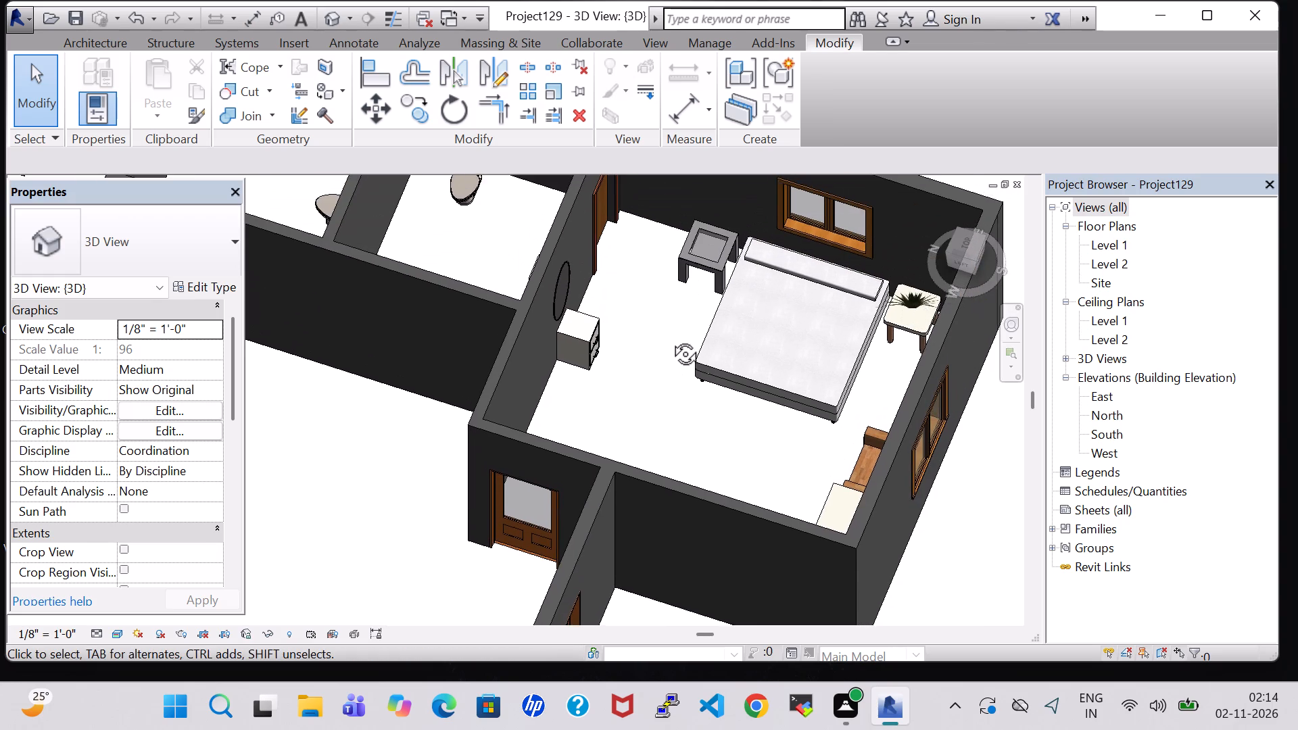
{"action": "middle_click_drag", "start_coordinate": [670, 339], "coordinate": [675, 340], "text": "shift"}
{"action": "middle_click_drag", "start_coordinate": [701, 294], "coordinate": [671, 352]}
{"action": "middle_click_drag", "start_coordinate": [654, 334], "coordinate": [708, 360], "text": "shift"}
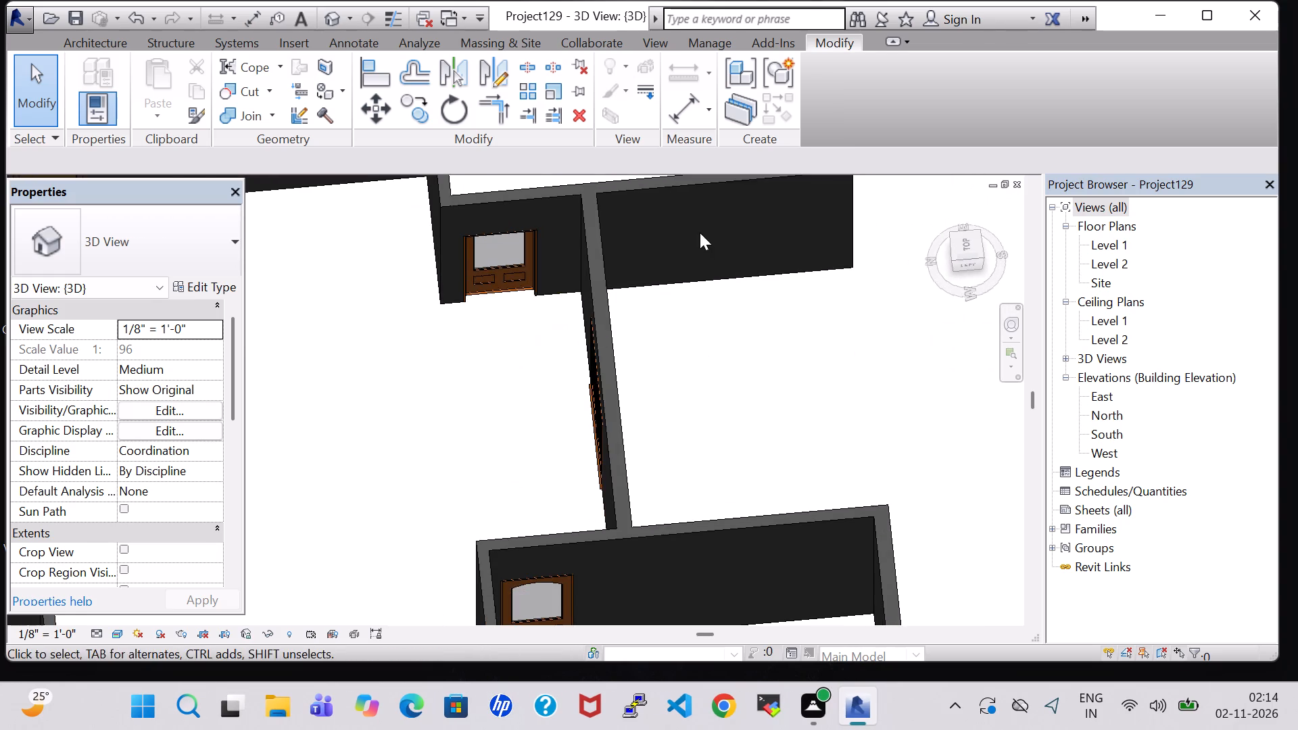
{"action": "middle_click_drag", "start_coordinate": [700, 233], "coordinate": [710, 435]}
{"action": "middle_click_drag", "start_coordinate": [658, 221], "coordinate": [690, 251], "text": "shift"}
{"action": "middle_click_drag", "start_coordinate": [605, 201], "coordinate": [652, 453]}
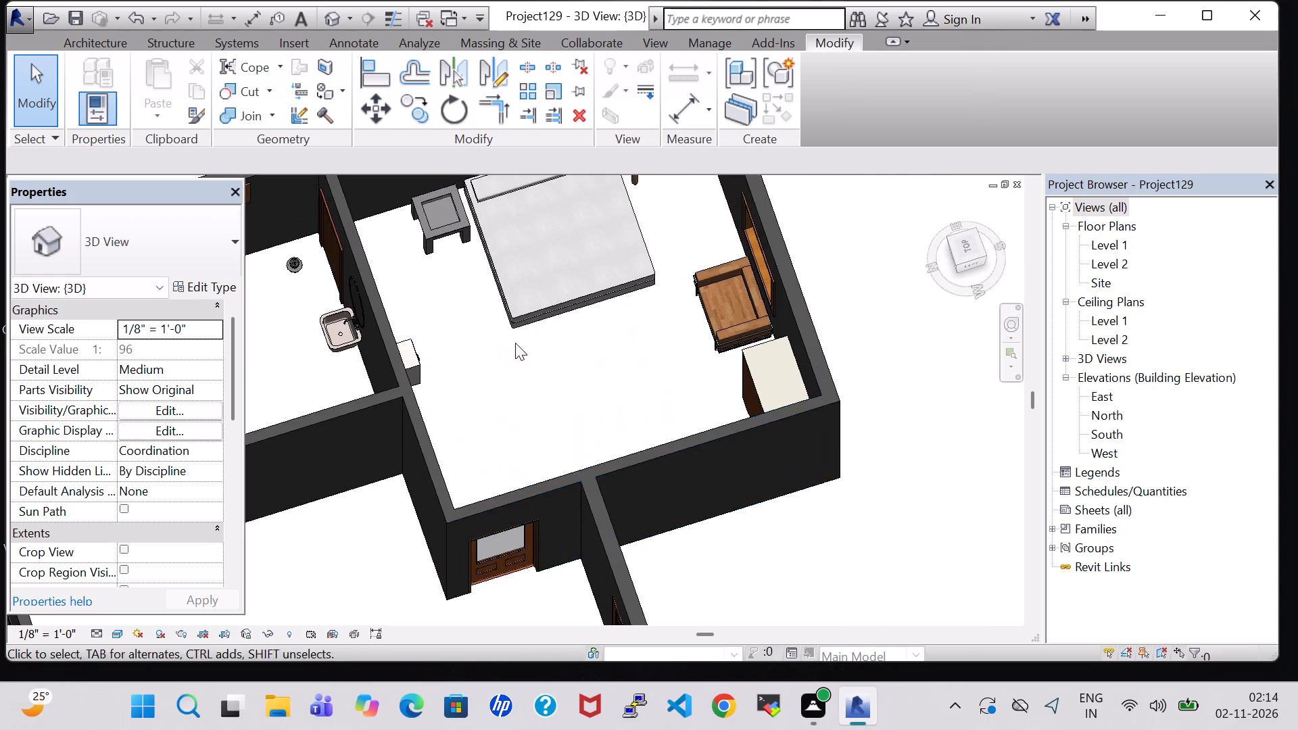
{"action": "middle_click_drag", "start_coordinate": [519, 343], "coordinate": [562, 345], "text": "shift"}
{"action": "middle_click_drag", "start_coordinate": [379, 220], "coordinate": [446, 479]}
{"action": "middle_click_drag", "start_coordinate": [446, 403], "coordinate": [499, 403], "text": "shift"}
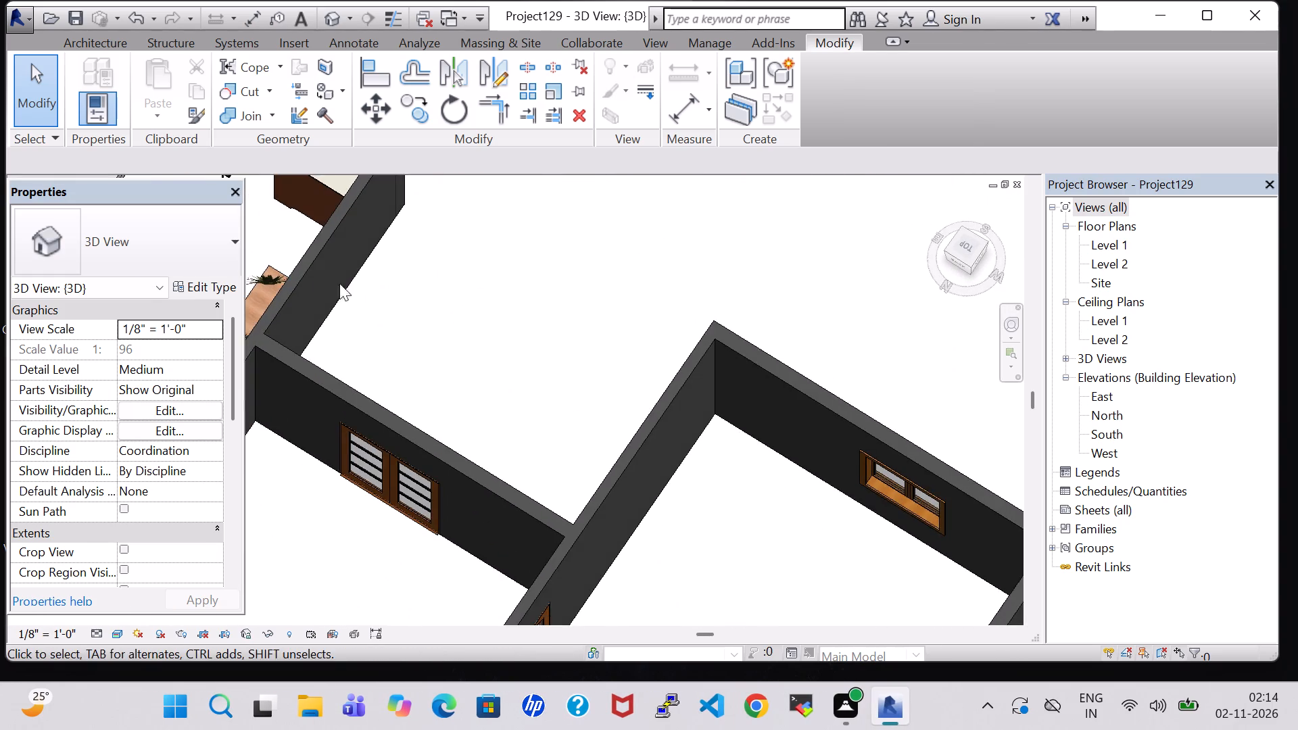
{"action": "middle_click_drag", "start_coordinate": [318, 276], "coordinate": [535, 508]}
{"action": "middle_click_drag", "start_coordinate": [317, 414], "coordinate": [379, 424]}
{"action": "middle_click_drag", "start_coordinate": [274, 418], "coordinate": [630, 467]}
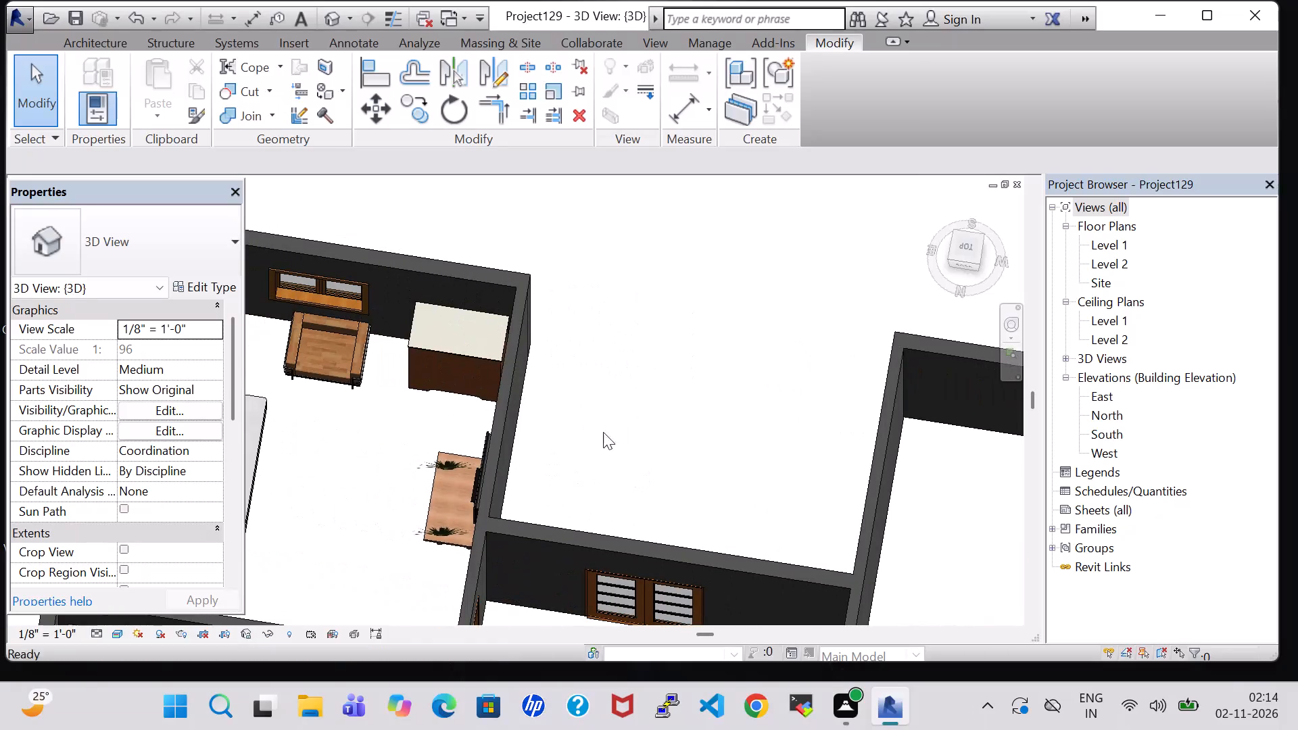
Rotate the 48" x 72" x 24" dresser in the lower-east bedroom's southwest corner by 180° so its drawers face the room.
{"action": "left_click", "coordinate": [437, 339]}
{"action": "left_click", "coordinate": [450, 345]}
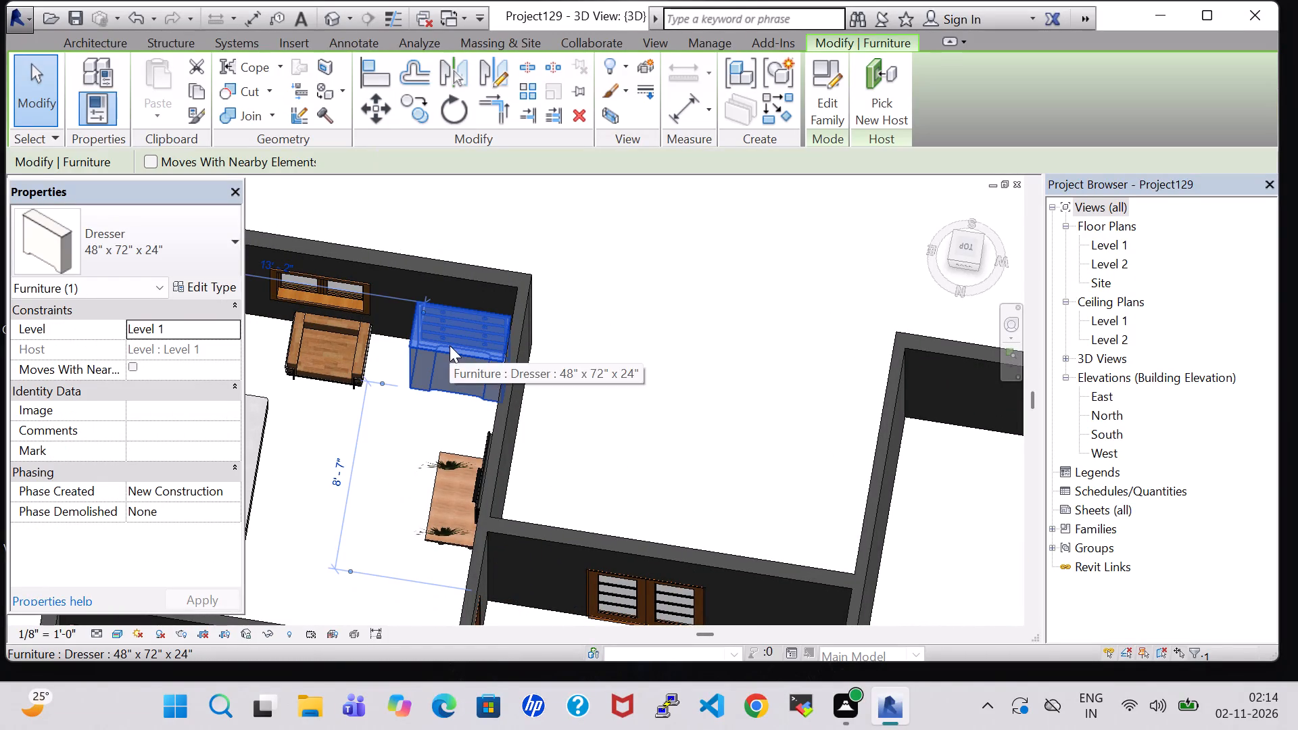
{"action": "key", "text": "space"}
{"action": "key", "text": "space"}
{"action": "left_click", "coordinate": [663, 368]}
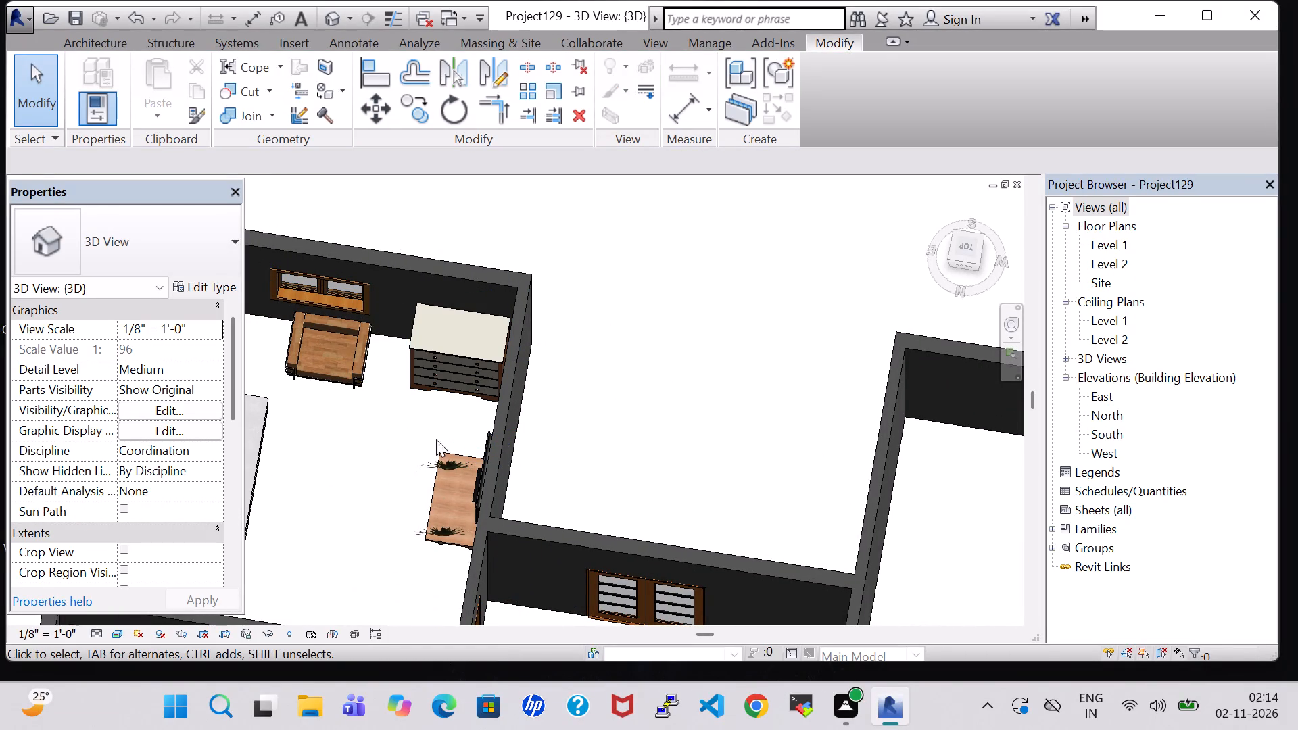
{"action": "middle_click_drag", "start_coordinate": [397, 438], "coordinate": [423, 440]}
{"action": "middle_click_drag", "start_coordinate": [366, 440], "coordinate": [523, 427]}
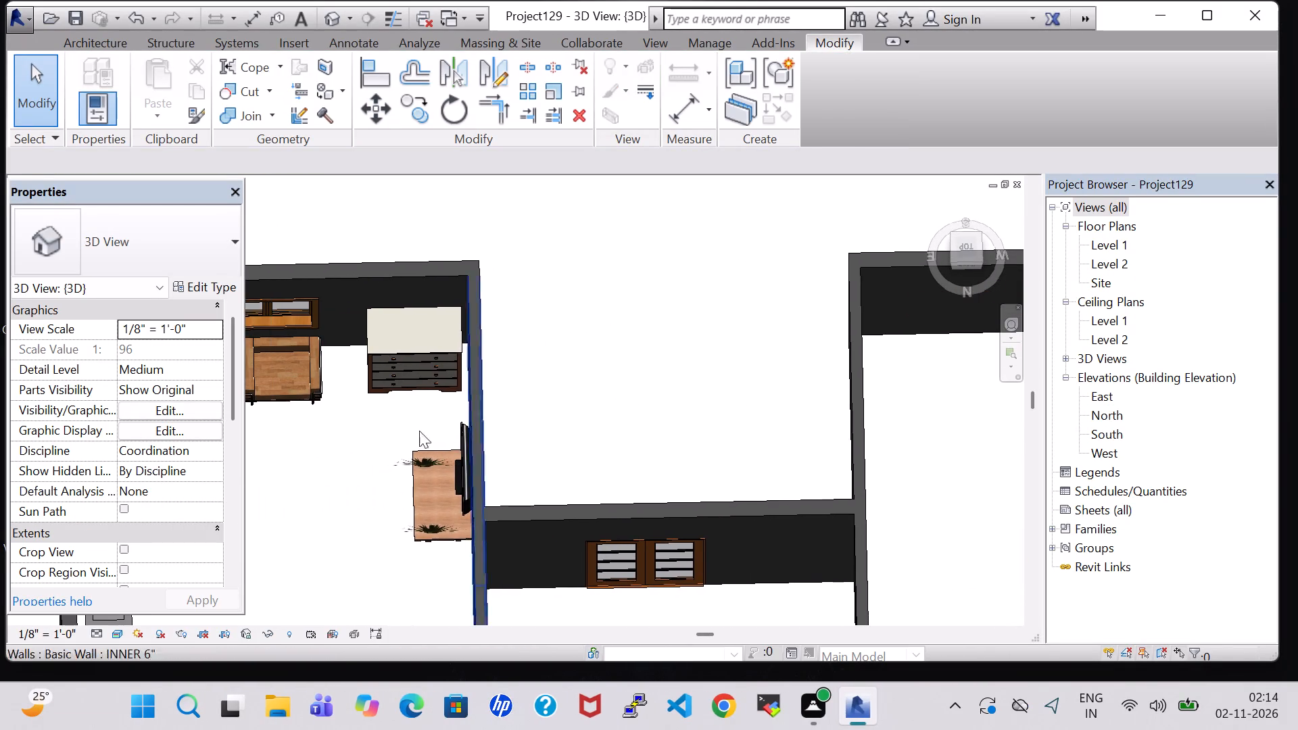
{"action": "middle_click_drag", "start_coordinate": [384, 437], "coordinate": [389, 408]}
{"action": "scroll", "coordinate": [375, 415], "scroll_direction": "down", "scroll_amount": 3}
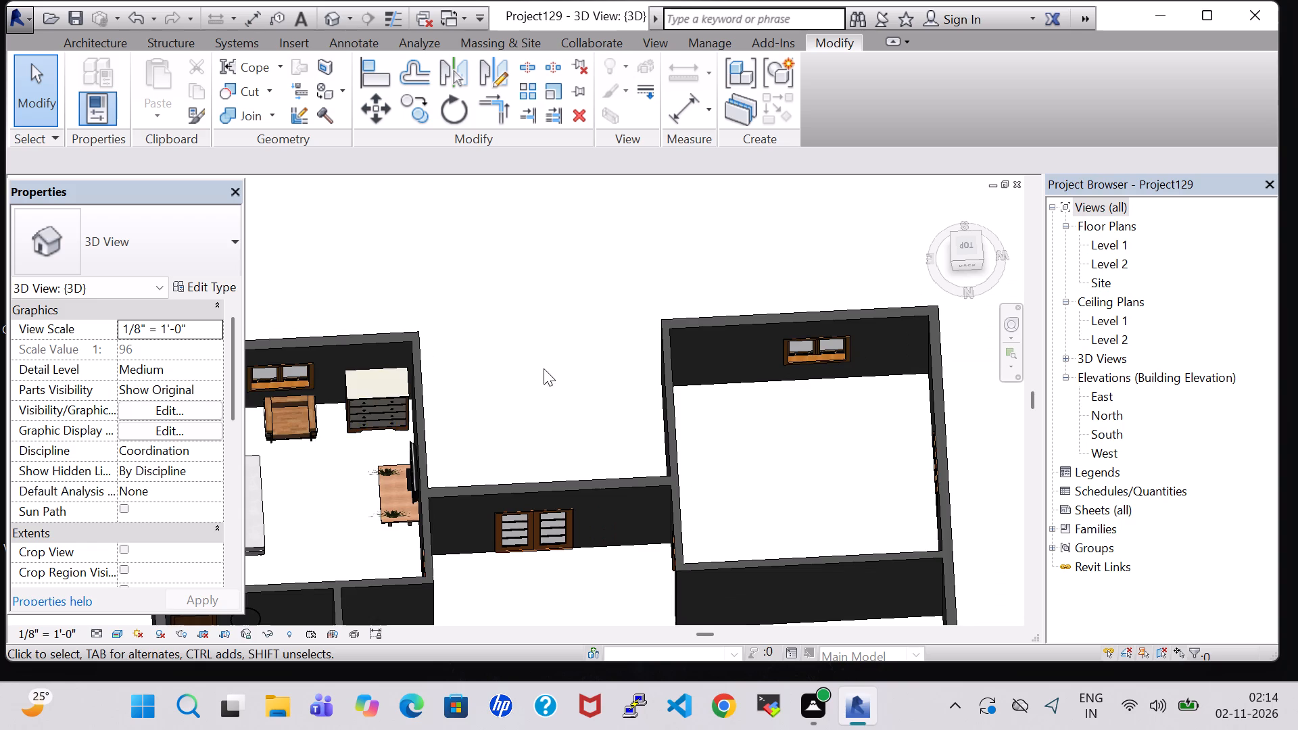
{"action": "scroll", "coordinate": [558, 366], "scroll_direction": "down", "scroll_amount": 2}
Place a tagged room in the lower-east bedroom on the Level 1 floor plan.
{"action": "double_click", "coordinate": [1117, 250]}
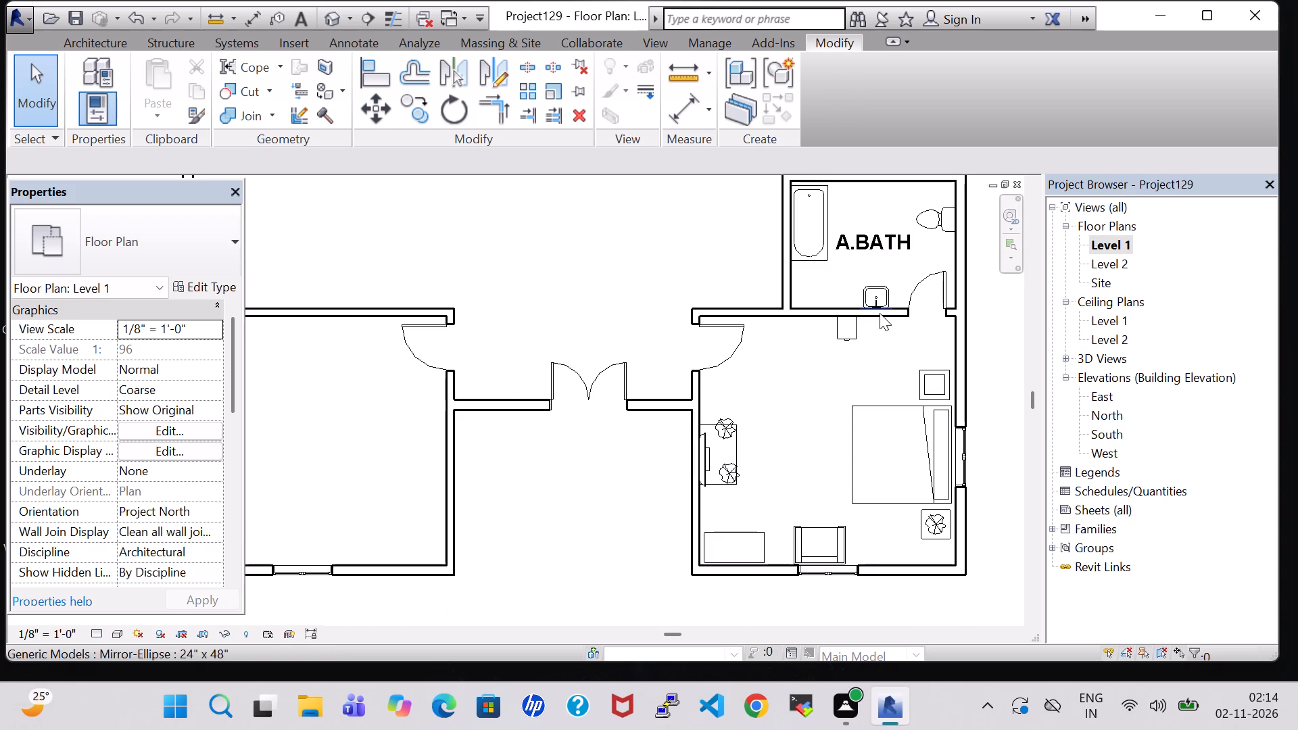
{"action": "scroll", "coordinate": [880, 313], "scroll_direction": "down", "scroll_amount": 5}
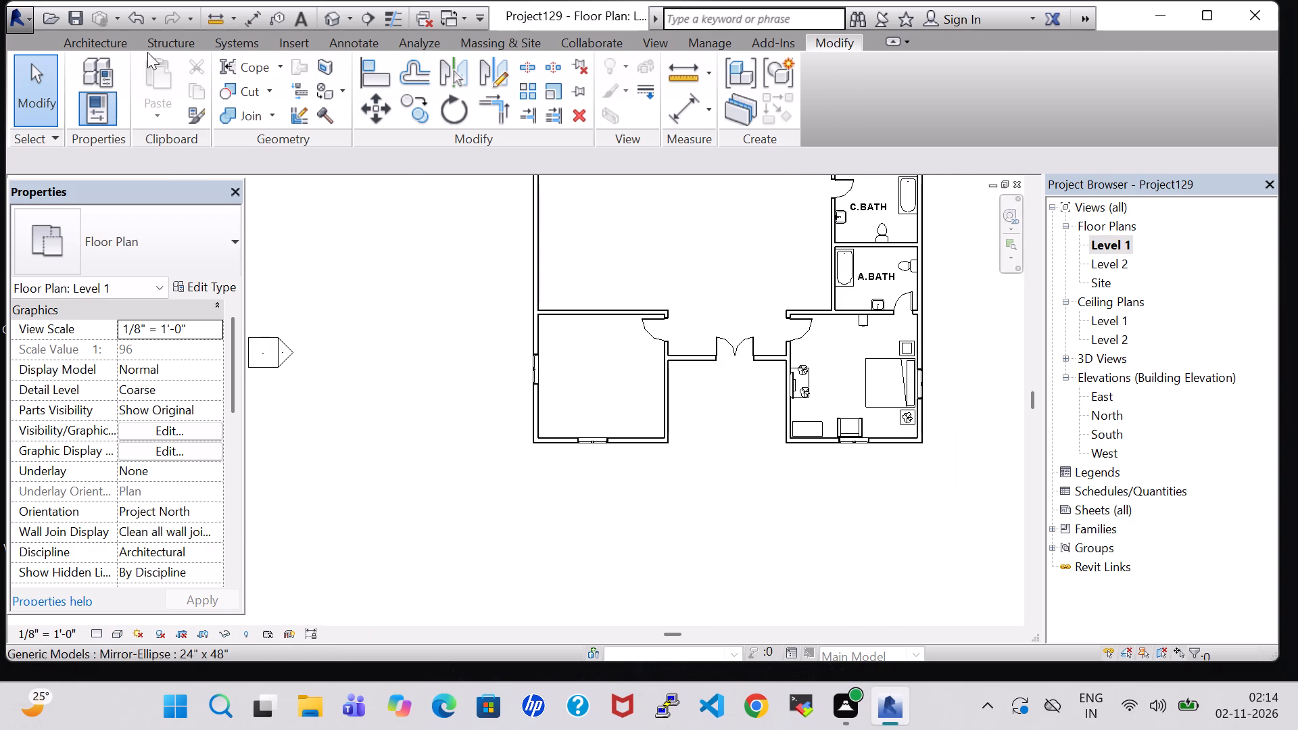
{"action": "left_click", "coordinate": [112, 46]}
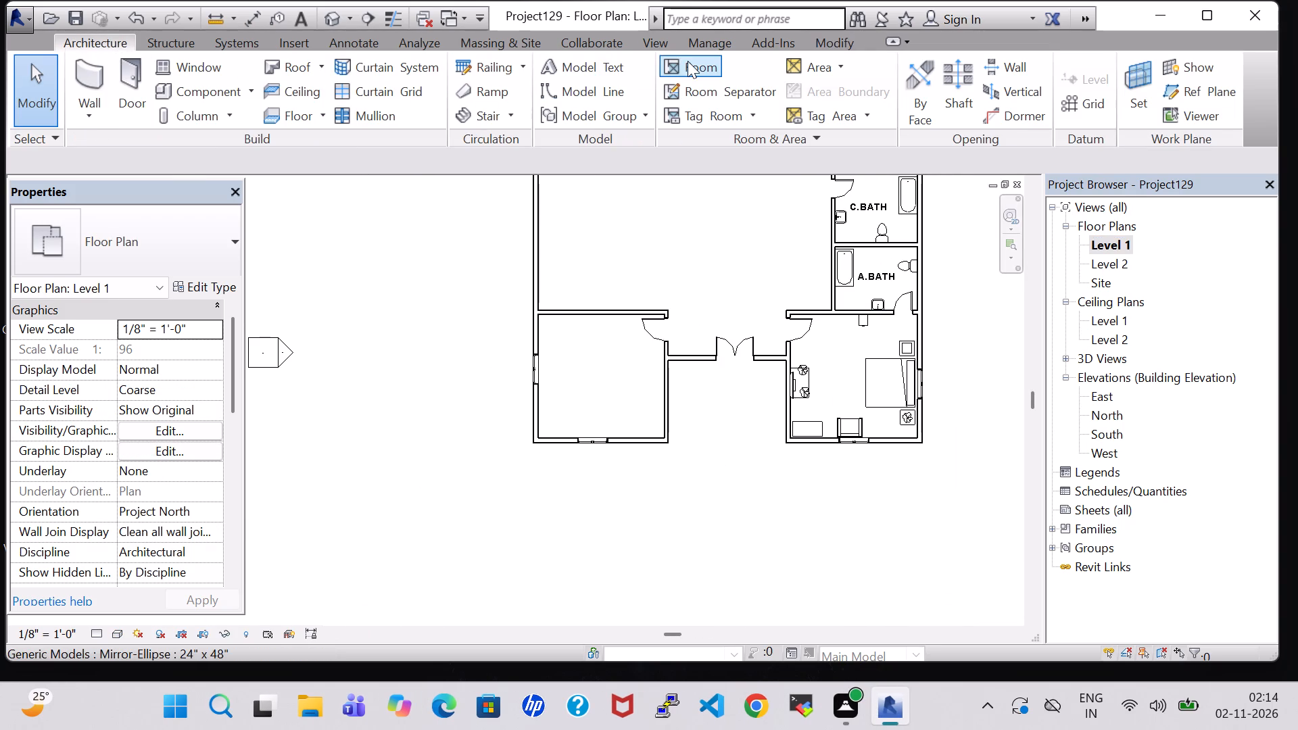
{"action": "left_click", "coordinate": [688, 61]}
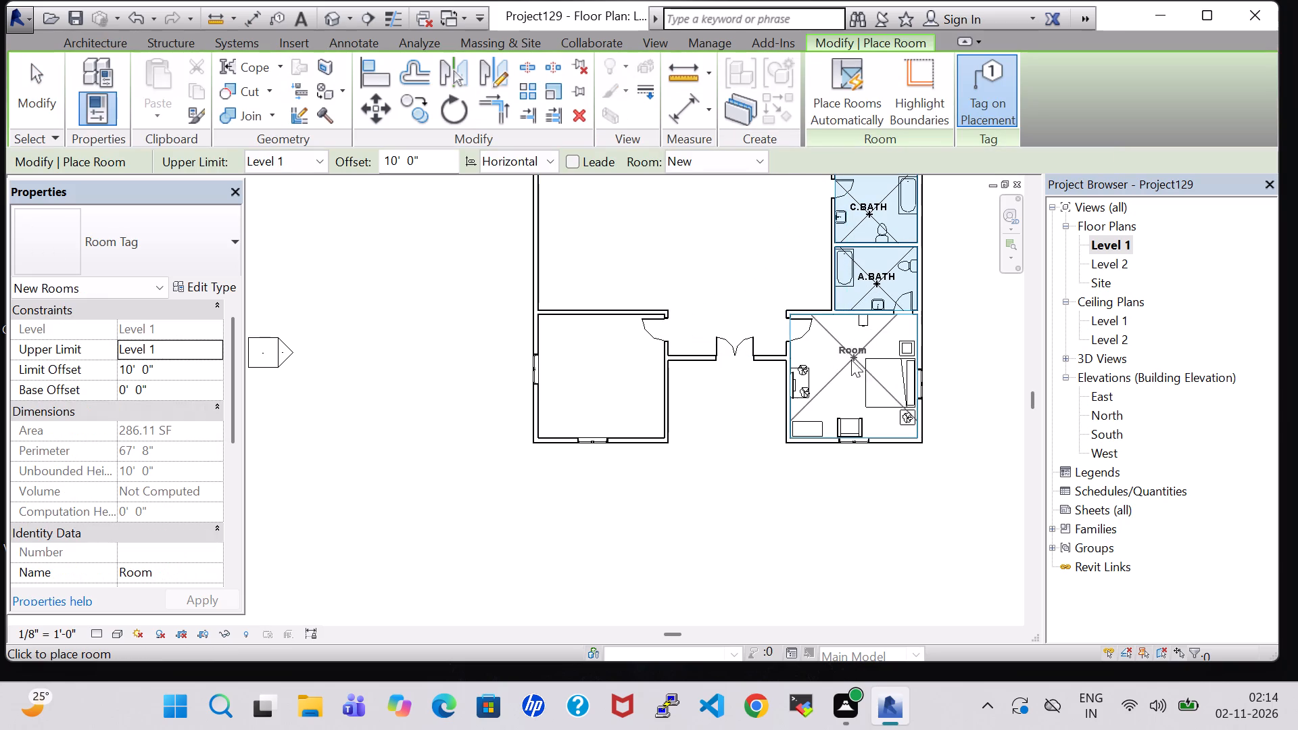
{"action": "left_click", "coordinate": [850, 381]}
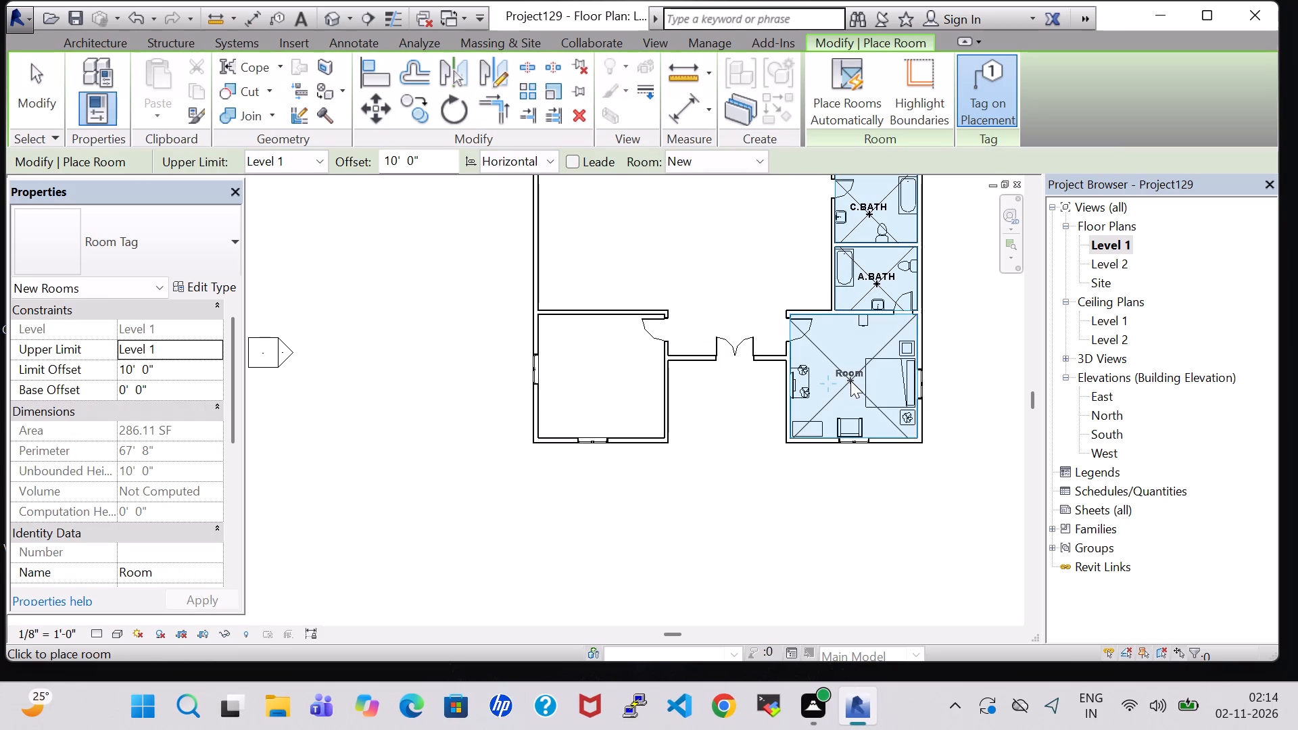
{"action": "key", "text": "Escape"}
{"action": "key", "text": "Escape"}
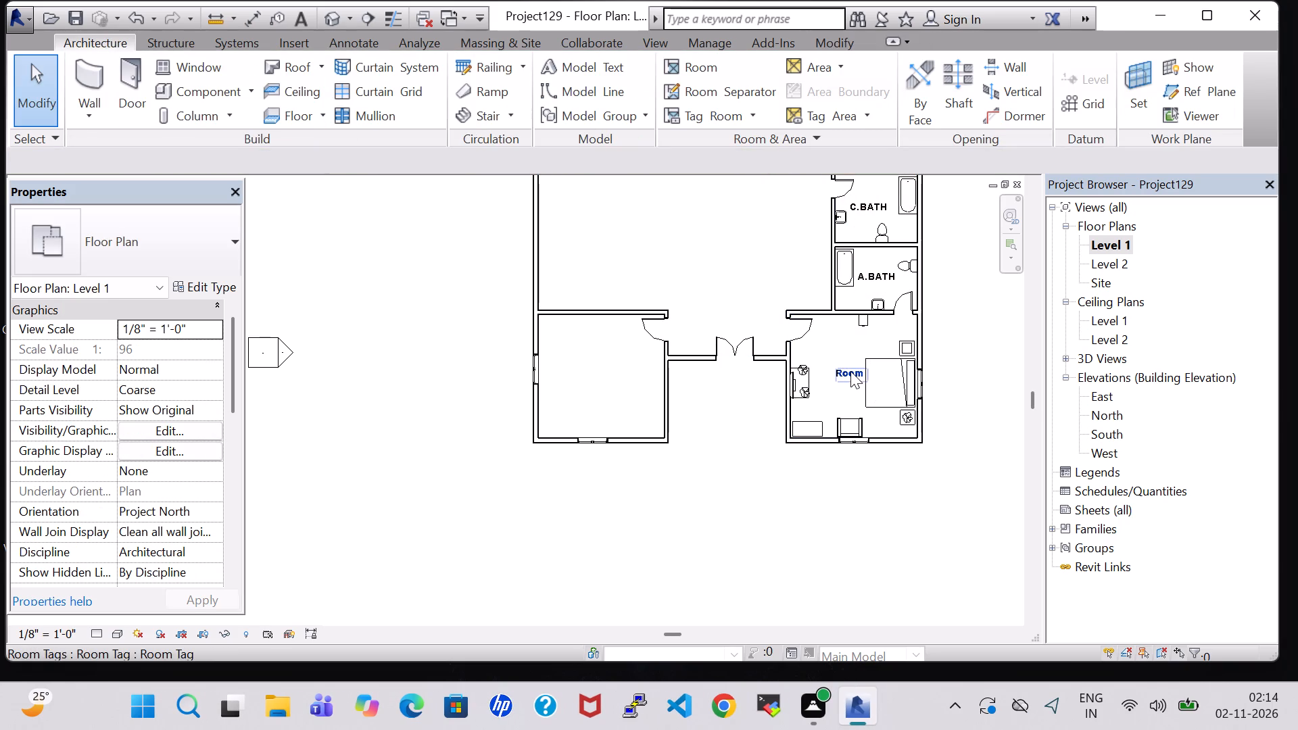
Rename the lower-east bedroom's room tag to BEDROOM-3.
{"action": "left_click", "coordinate": [850, 371]}
{"action": "left_click", "coordinate": [850, 371]}
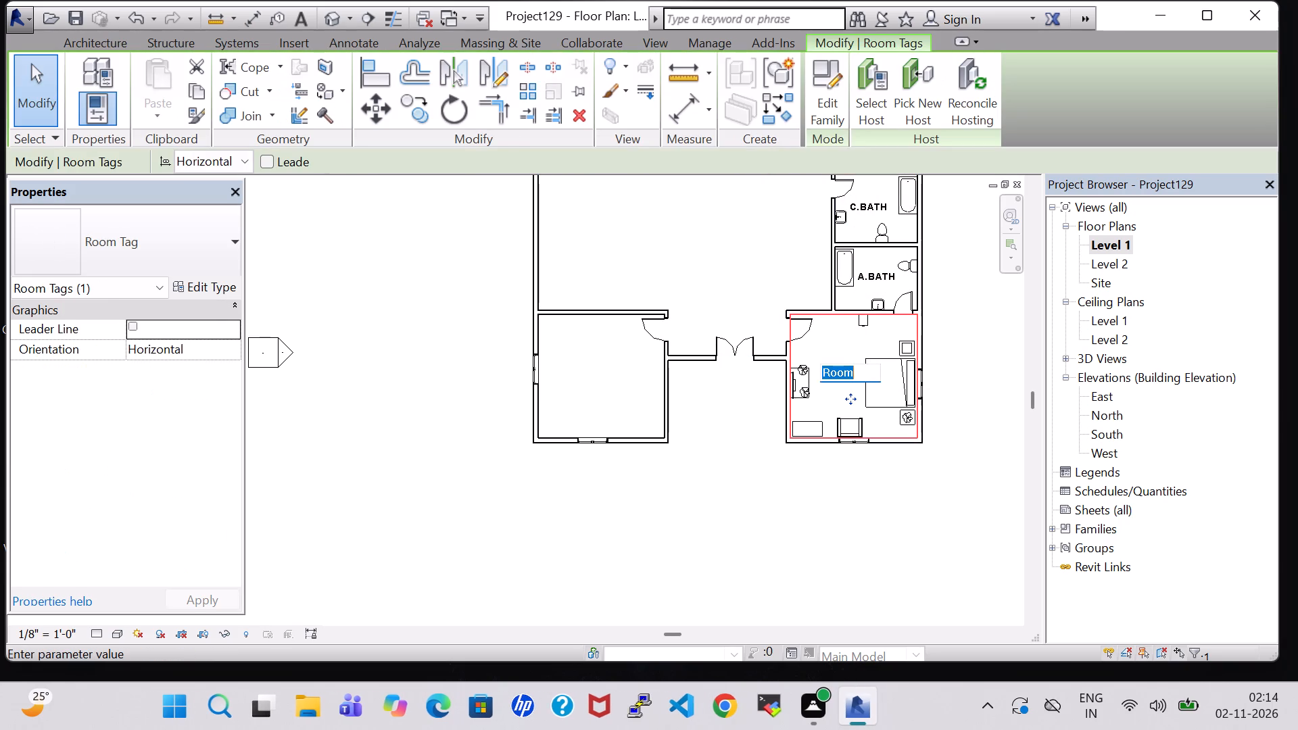
{"action": "key", "text": "BackSpace"}
{"action": "type", "text": "BEDROOM-3"}
{"action": "key", "text": "Return"}
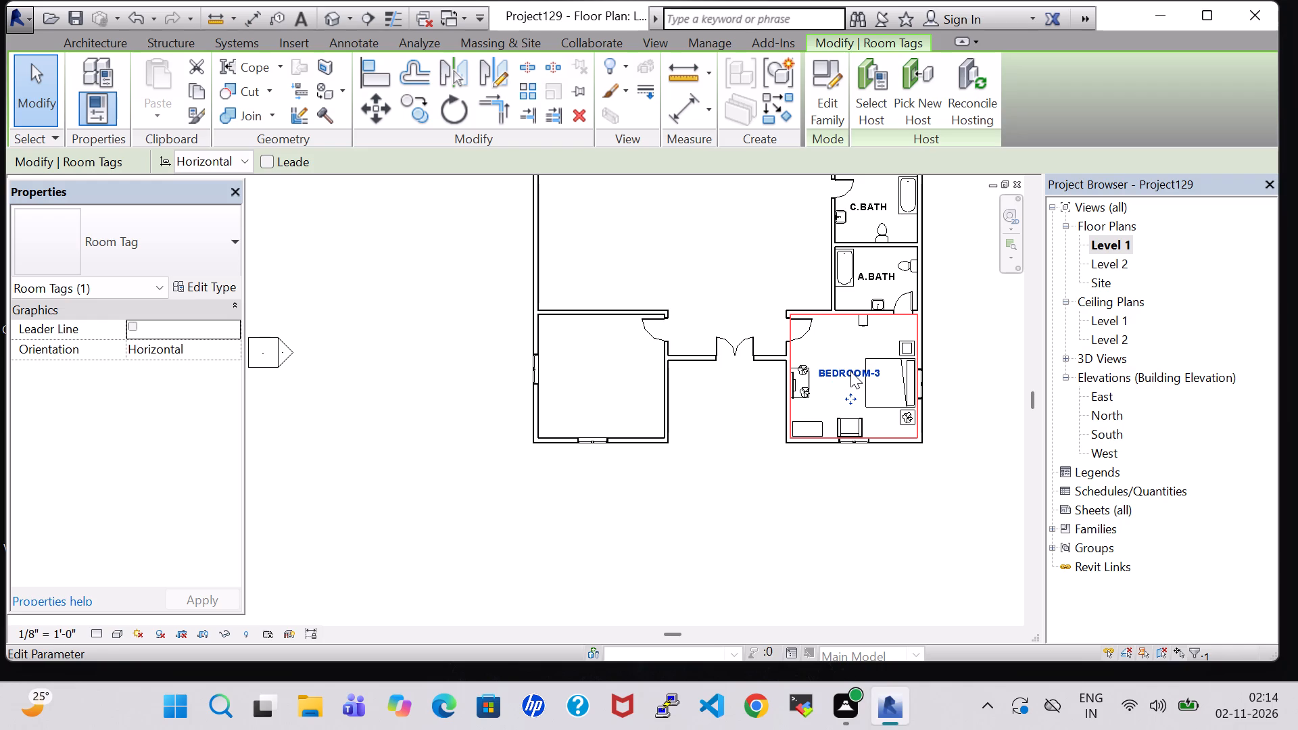
{"action": "left_click", "coordinate": [856, 472]}
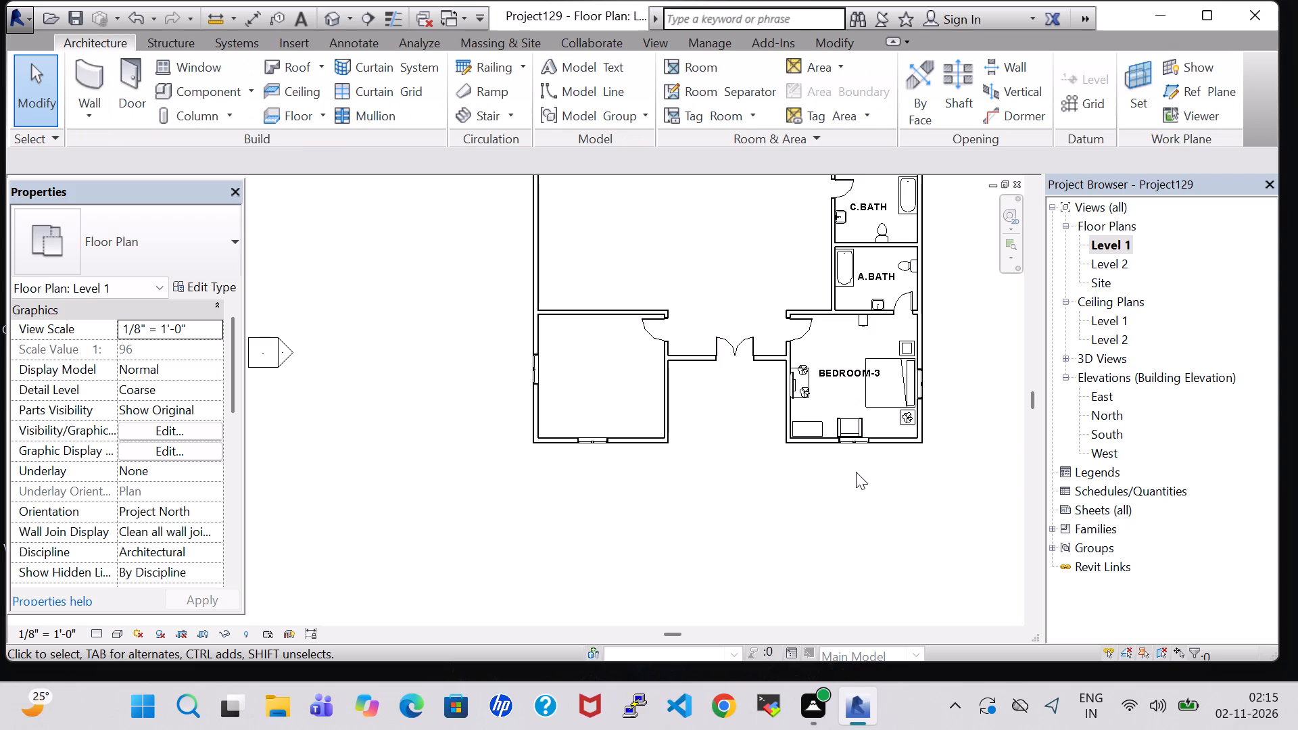
Place a matching King 78" x 80" bed in the lower-west bedroom, head toward the south window, about 4' 7" from the west wall.
{"action": "left_click", "coordinate": [886, 406]}
{"action": "right_click", "coordinate": [886, 406]}
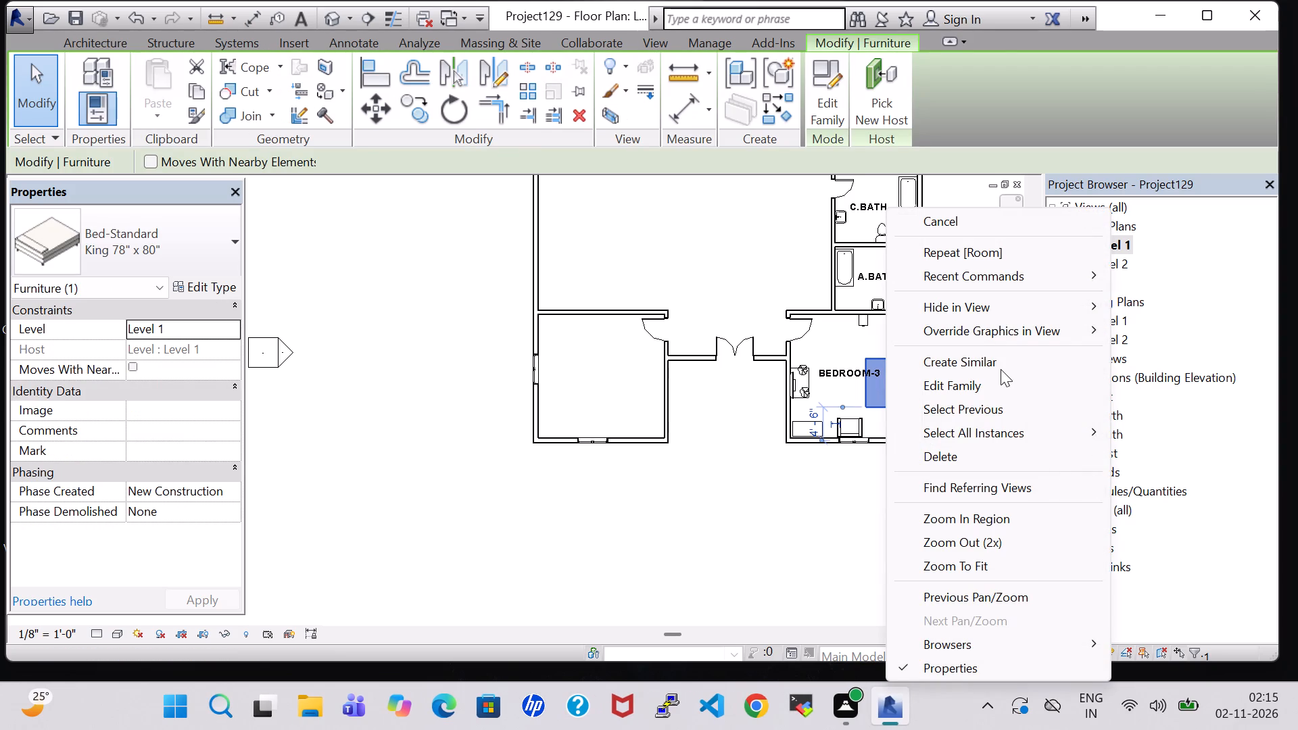
{"action": "left_click", "coordinate": [1001, 360]}
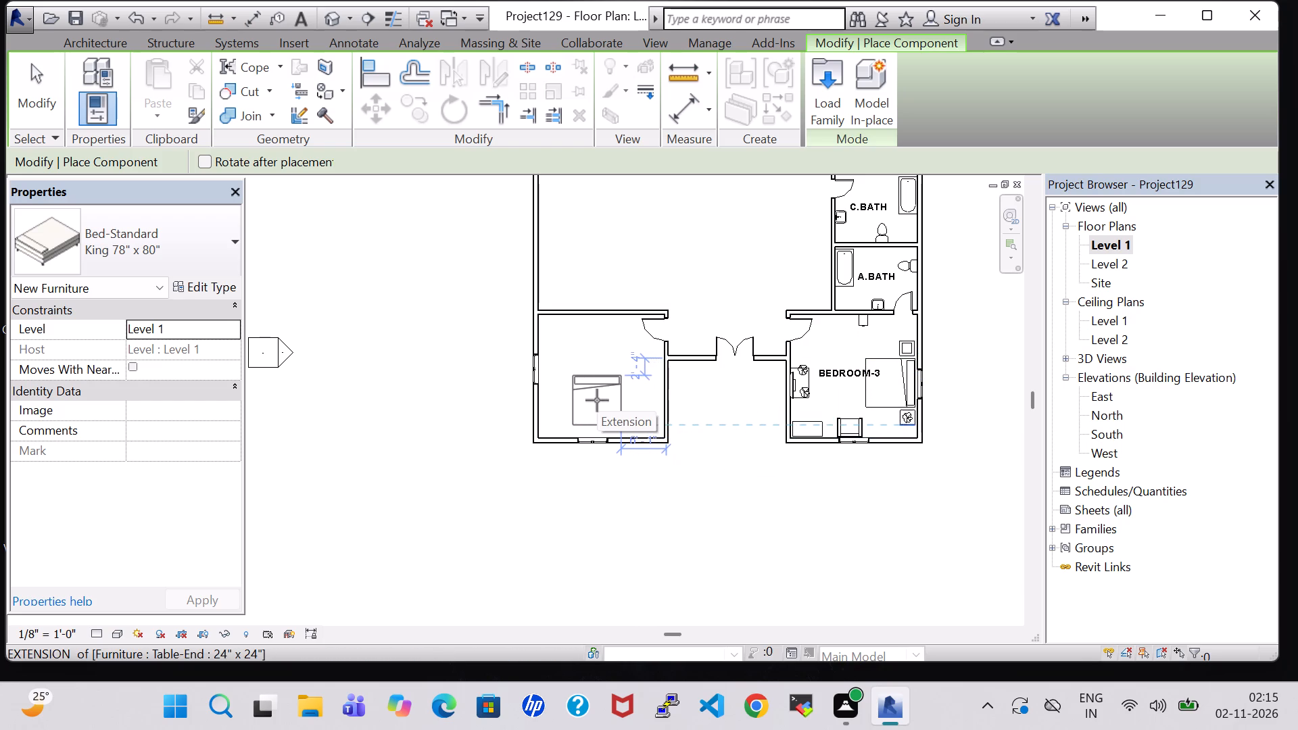
{"action": "key", "text": "space"}
{"action": "key", "text": "space"}
{"action": "scroll", "coordinate": [597, 400], "scroll_direction": "up", "scroll_amount": 5}
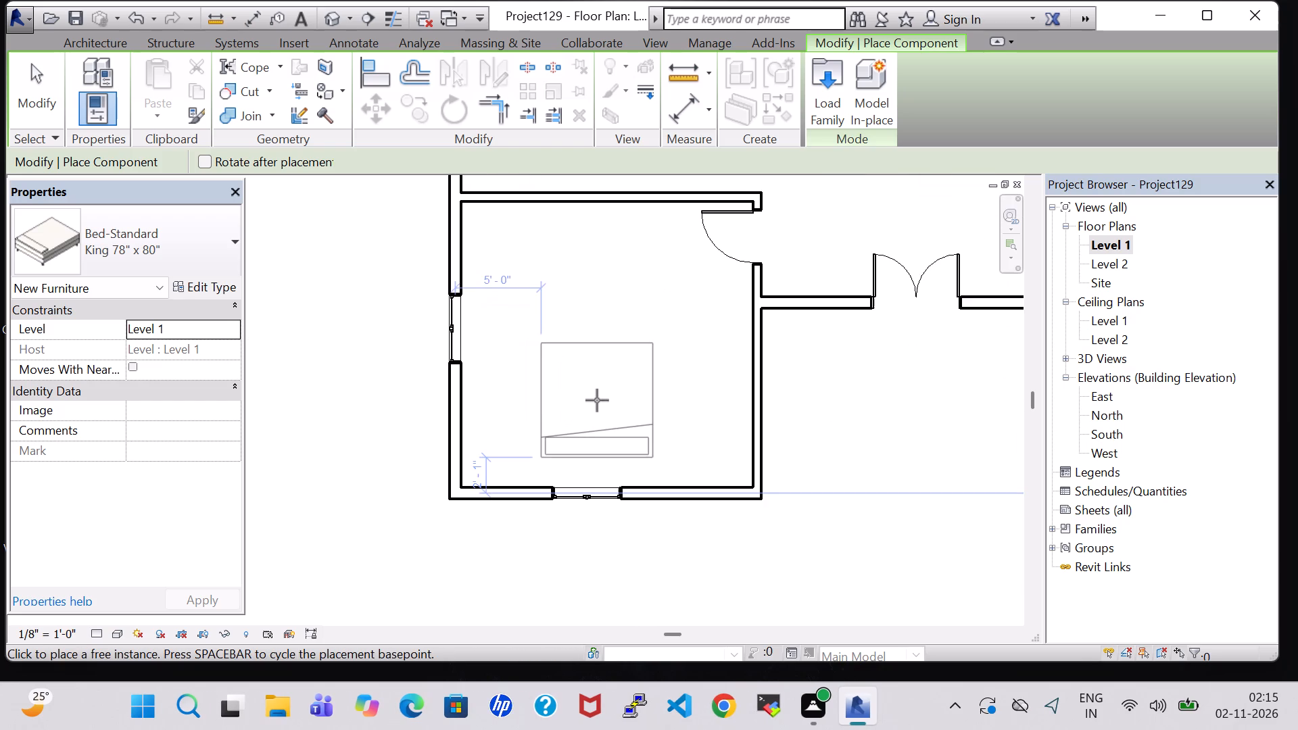
{"action": "scroll", "coordinate": [597, 400], "scroll_direction": "up", "scroll_amount": 1}
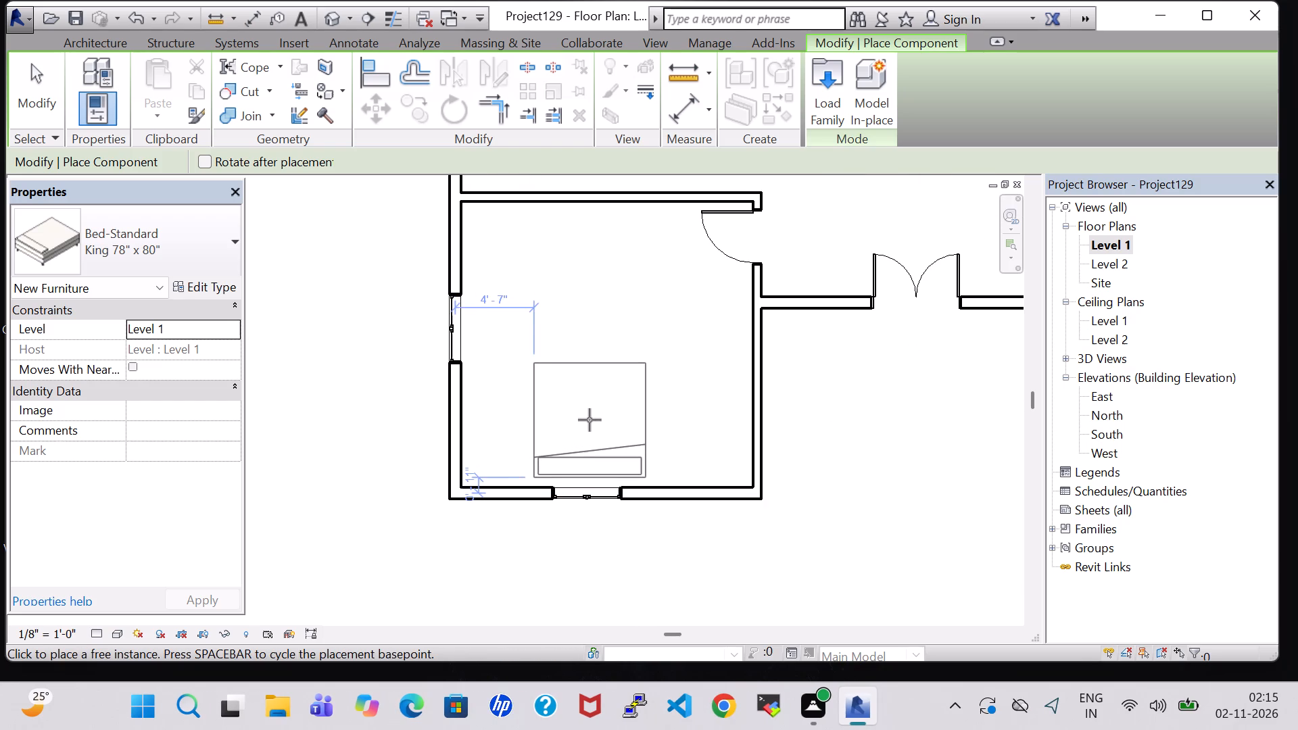
{"action": "left_click", "coordinate": [590, 420]}
{"action": "key", "text": "Escape"}
{"action": "key", "text": "Escape"}
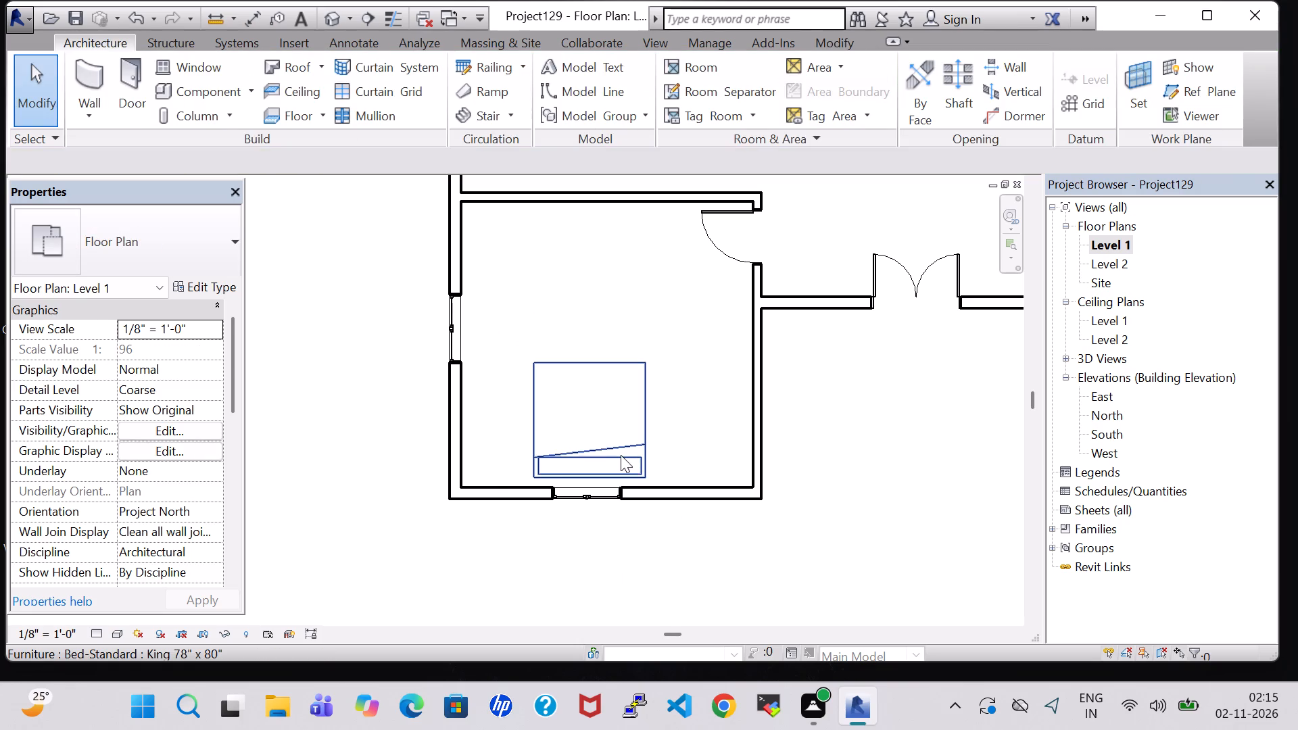
Nudge the lower-west bedroom's bed slightly south and west, to about 4' 4" from the west wall.
{"action": "left_click", "coordinate": [621, 455]}
{"action": "key", "text": "Down"}
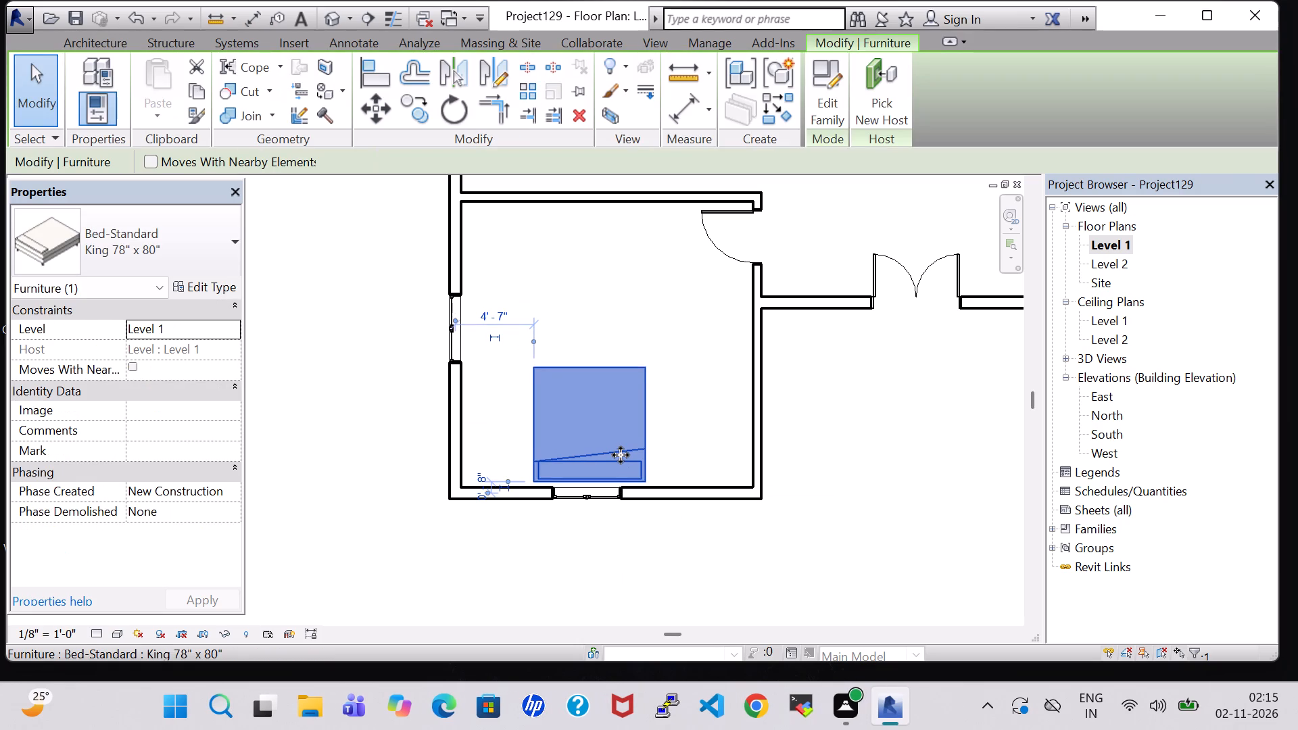
{"action": "key", "text": "Left"}
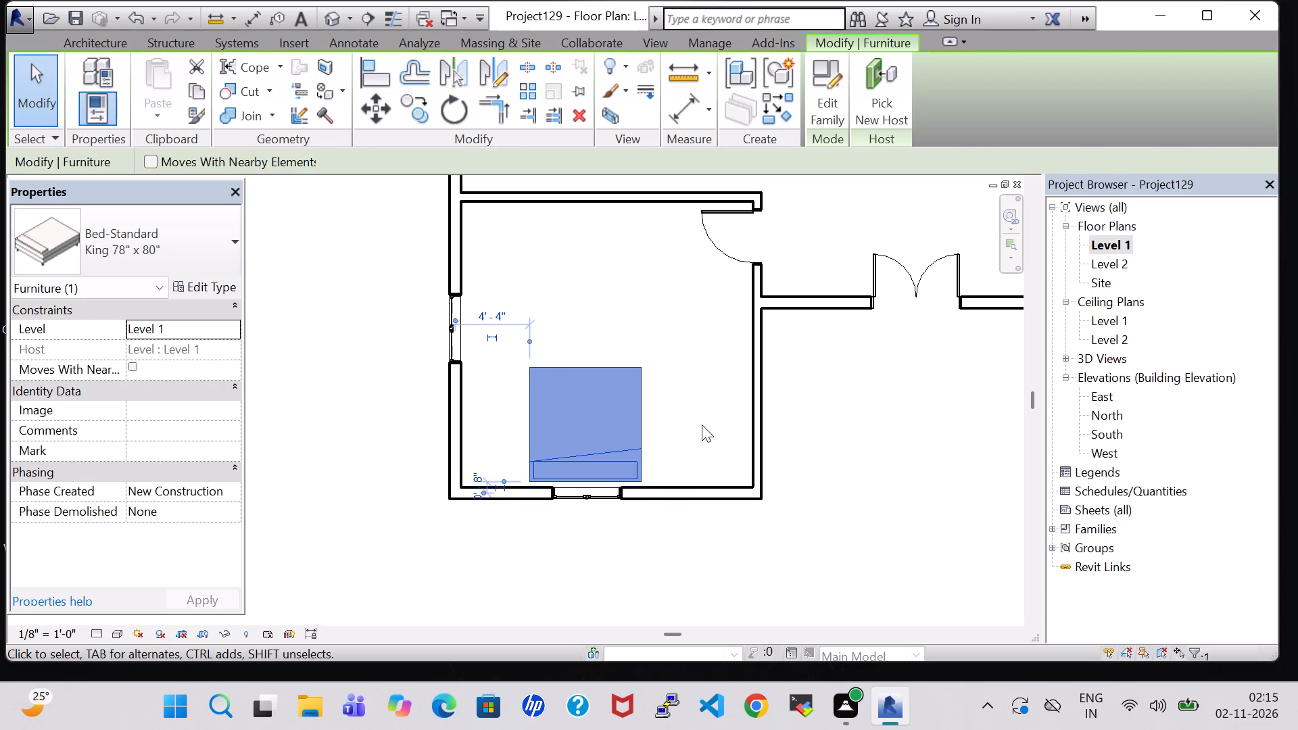
{"action": "left_click", "coordinate": [702, 424]}
Place a 15" x 18" two-drawer cabinet against the lower-west bedroom's east wall, front facing west, about 8' 11" from the south wall.
{"action": "scroll", "coordinate": [701, 423], "scroll_direction": "down", "scroll_amount": 6}
{"action": "middle_click_drag", "start_coordinate": [811, 419], "coordinate": [698, 460]}
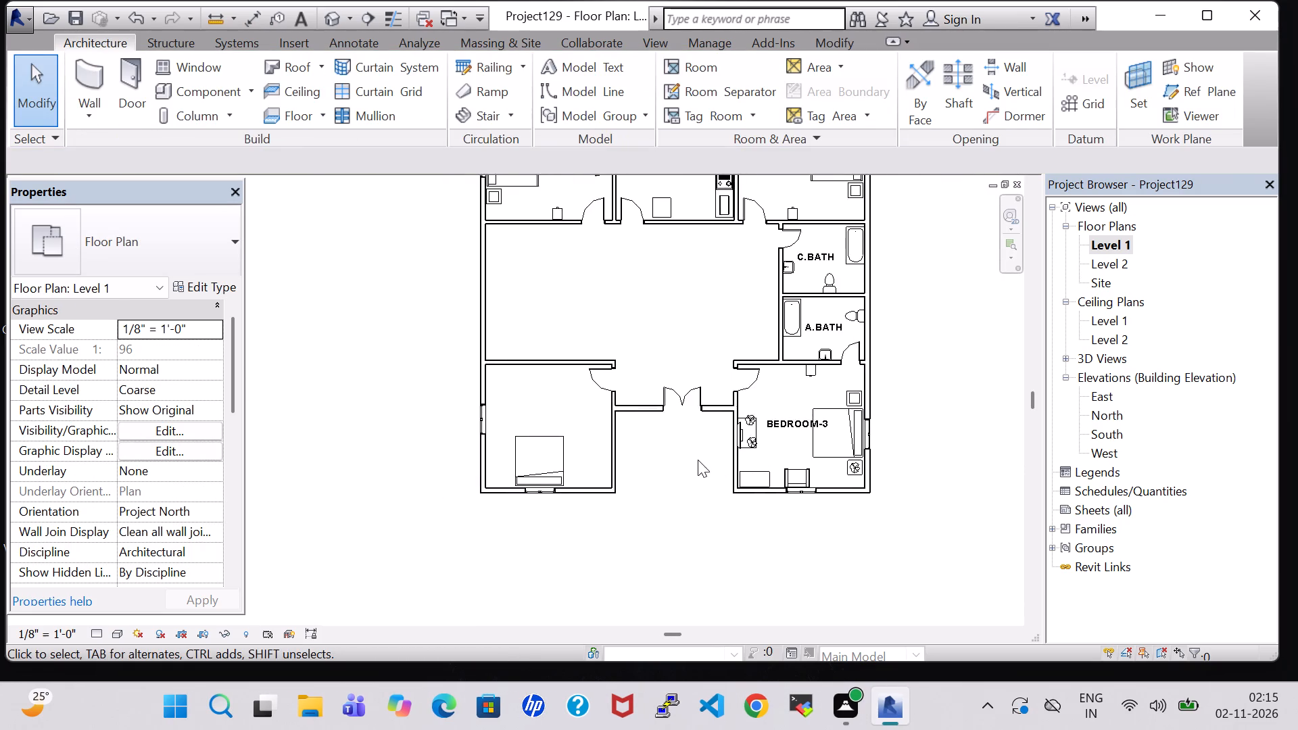
{"action": "scroll", "coordinate": [705, 460], "scroll_direction": "up", "scroll_amount": 4}
{"action": "left_click", "coordinate": [895, 315]}
{"action": "right_click", "coordinate": [895, 315]}
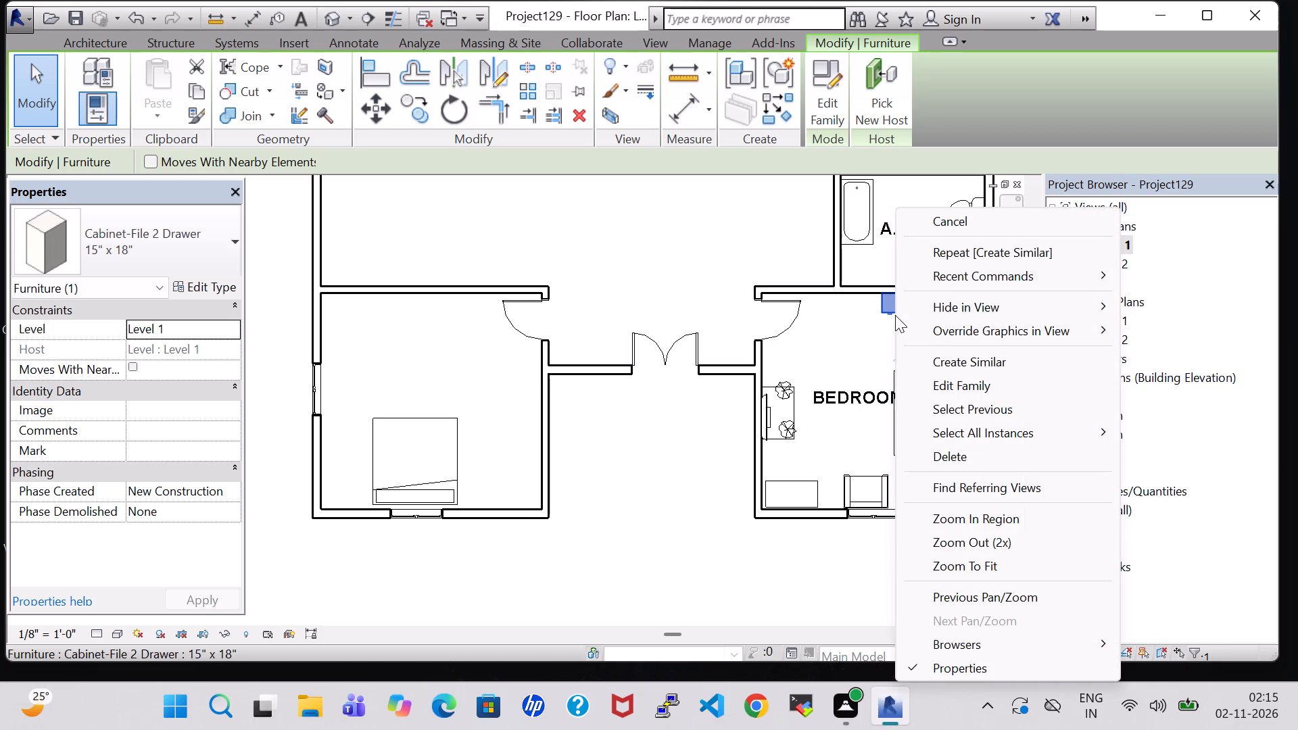
{"action": "left_click", "coordinate": [992, 358]}
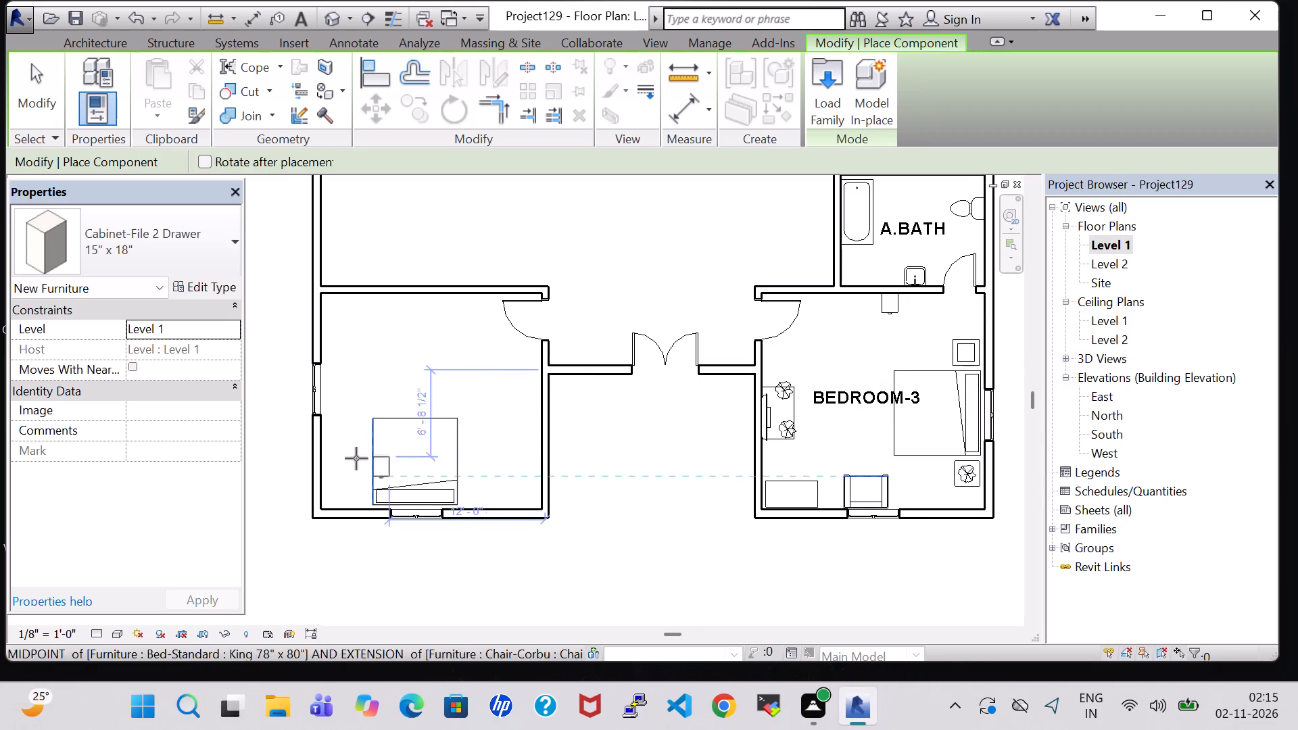
{"action": "scroll", "coordinate": [347, 458], "scroll_direction": "up", "scroll_amount": 3}
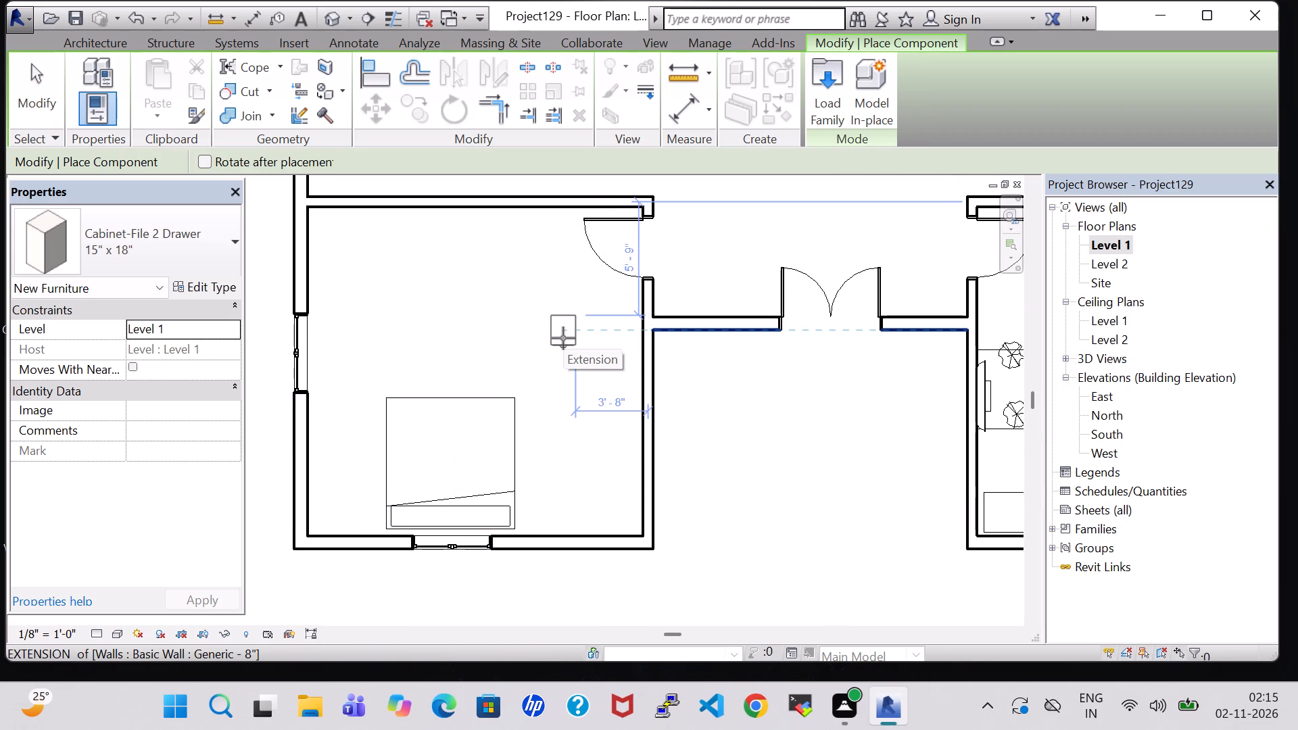
{"action": "key", "text": "space"}
{"action": "key", "text": "space"}
{"action": "key", "text": "space"}
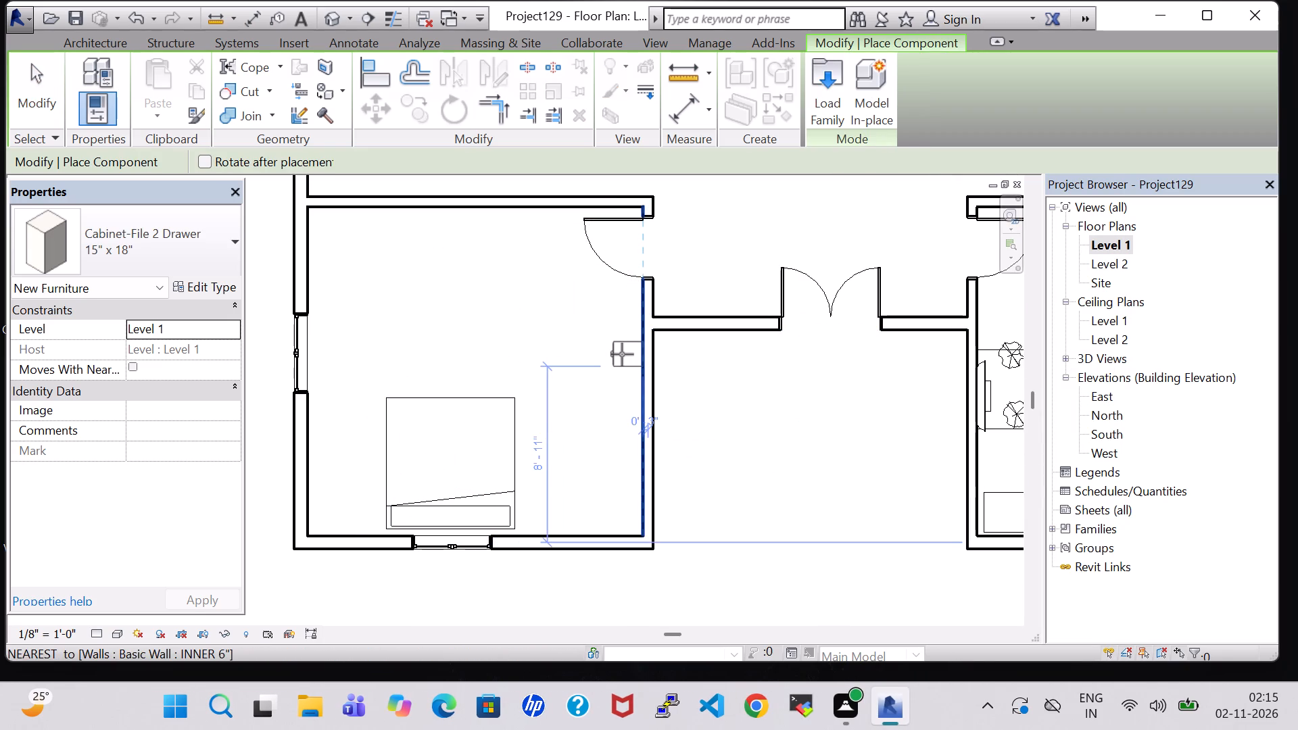
{"action": "left_click", "coordinate": [622, 354]}
{"action": "key", "text": "Escape"}
{"action": "key", "text": "Escape"}
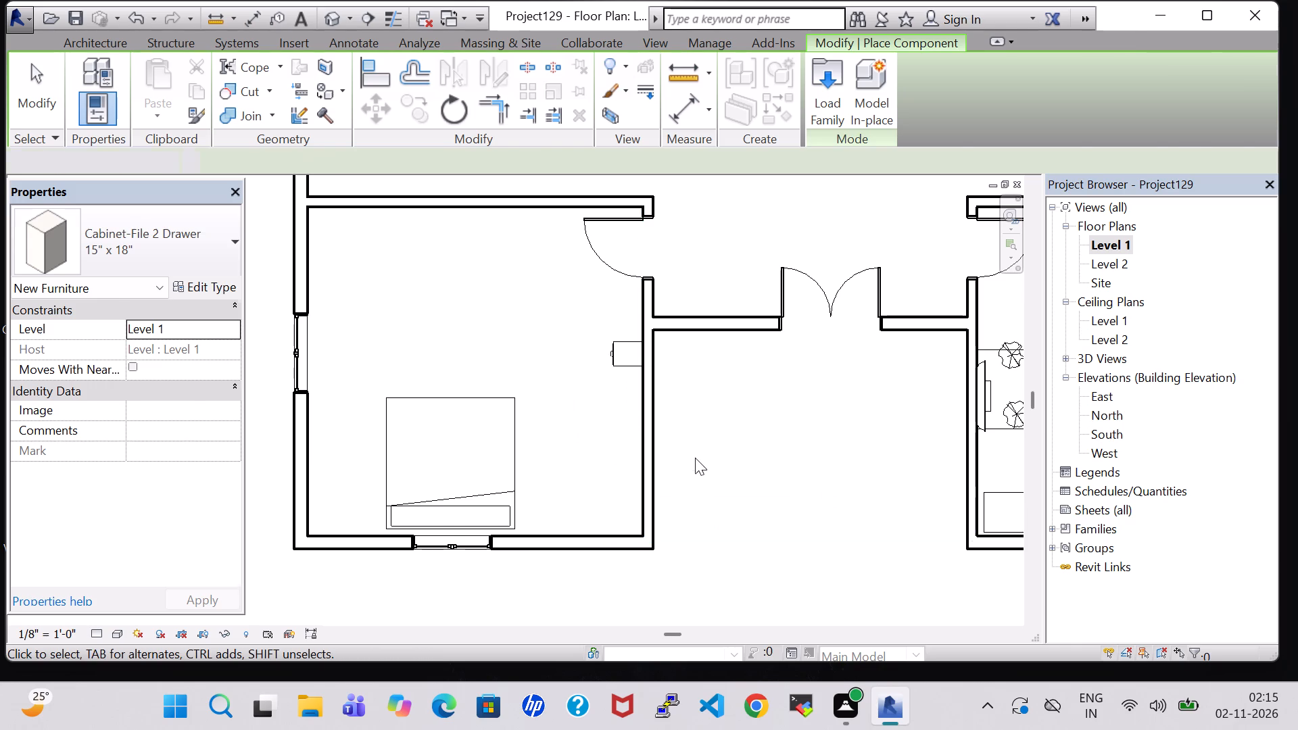
Place a 24" x 48" Mirror-Ellipse on the lower-west bedroom's east wall, centred behind the two-drawer cabinet.
{"action": "scroll", "coordinate": [706, 448], "scroll_direction": "down", "scroll_amount": 4}
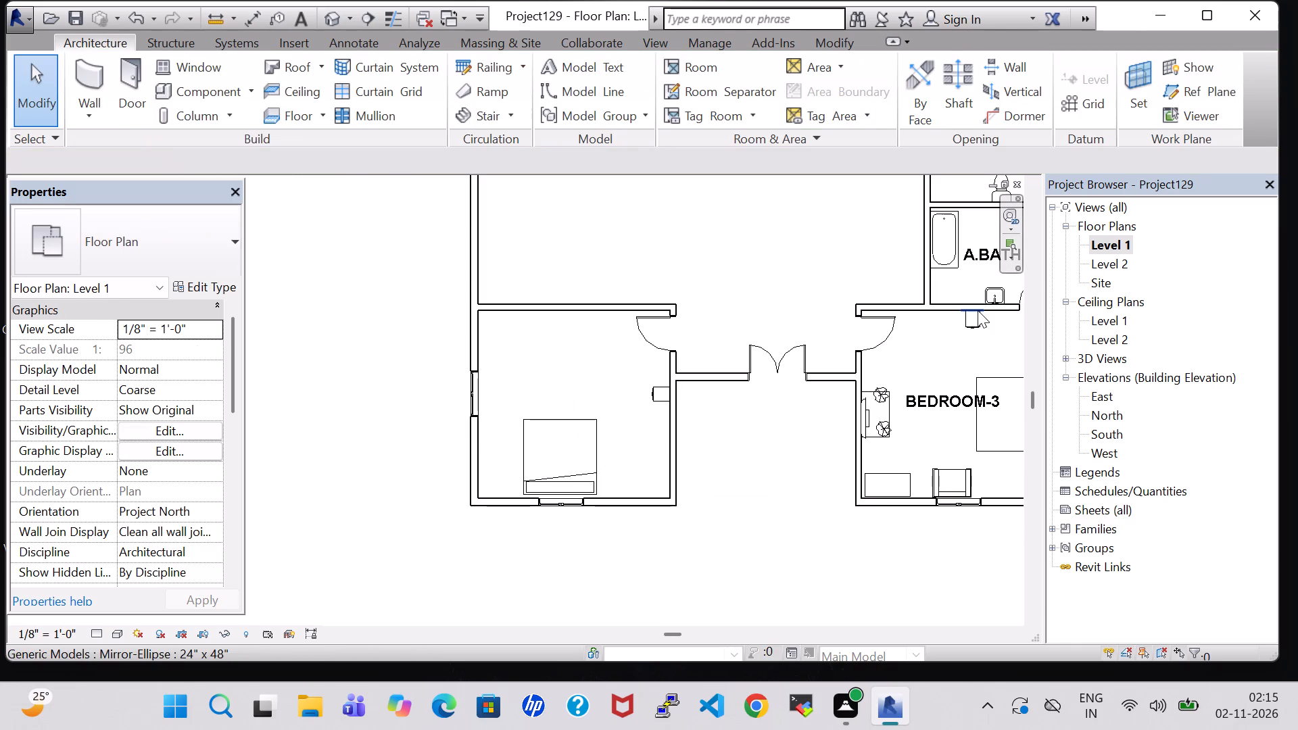
{"action": "left_click", "coordinate": [978, 310]}
{"action": "right_click", "coordinate": [978, 310]}
{"action": "left_click", "coordinate": [1053, 361]}
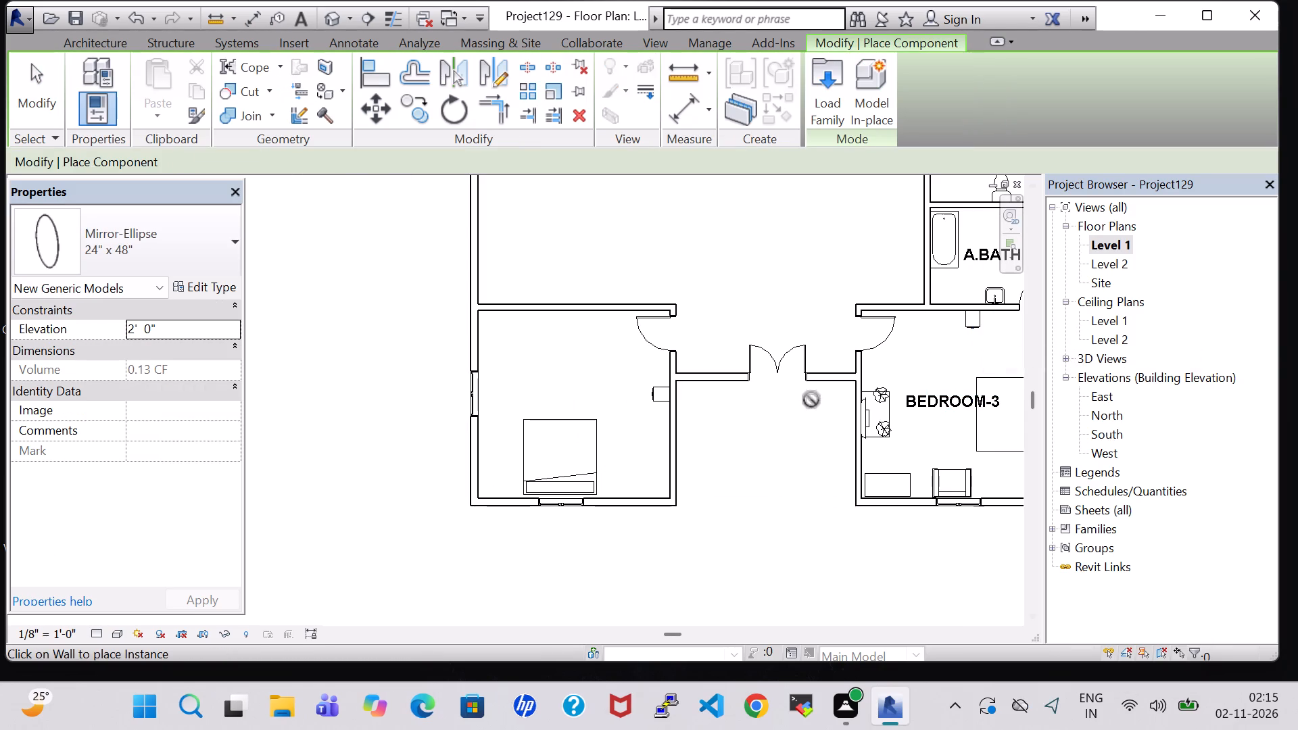
{"action": "scroll", "coordinate": [696, 412], "scroll_direction": "up", "scroll_amount": 9}
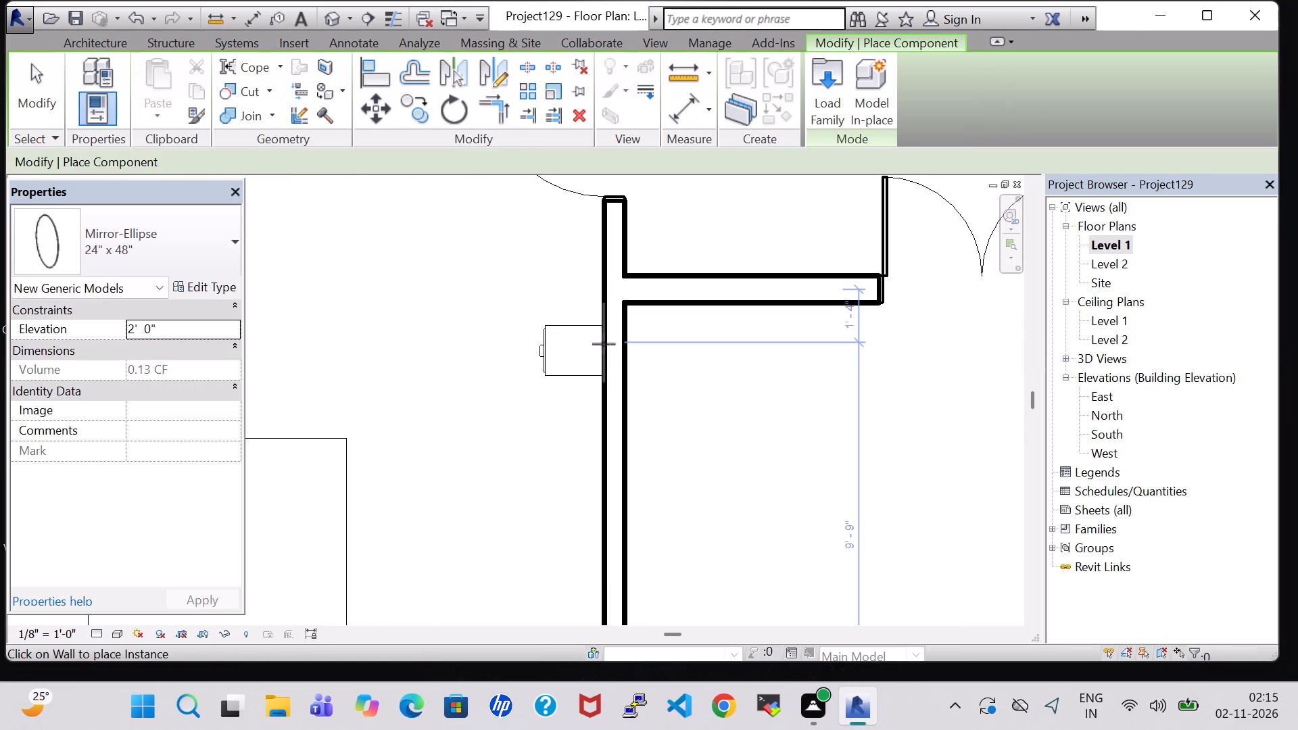
{"action": "scroll", "coordinate": [598, 344], "scroll_direction": "up", "scroll_amount": 7}
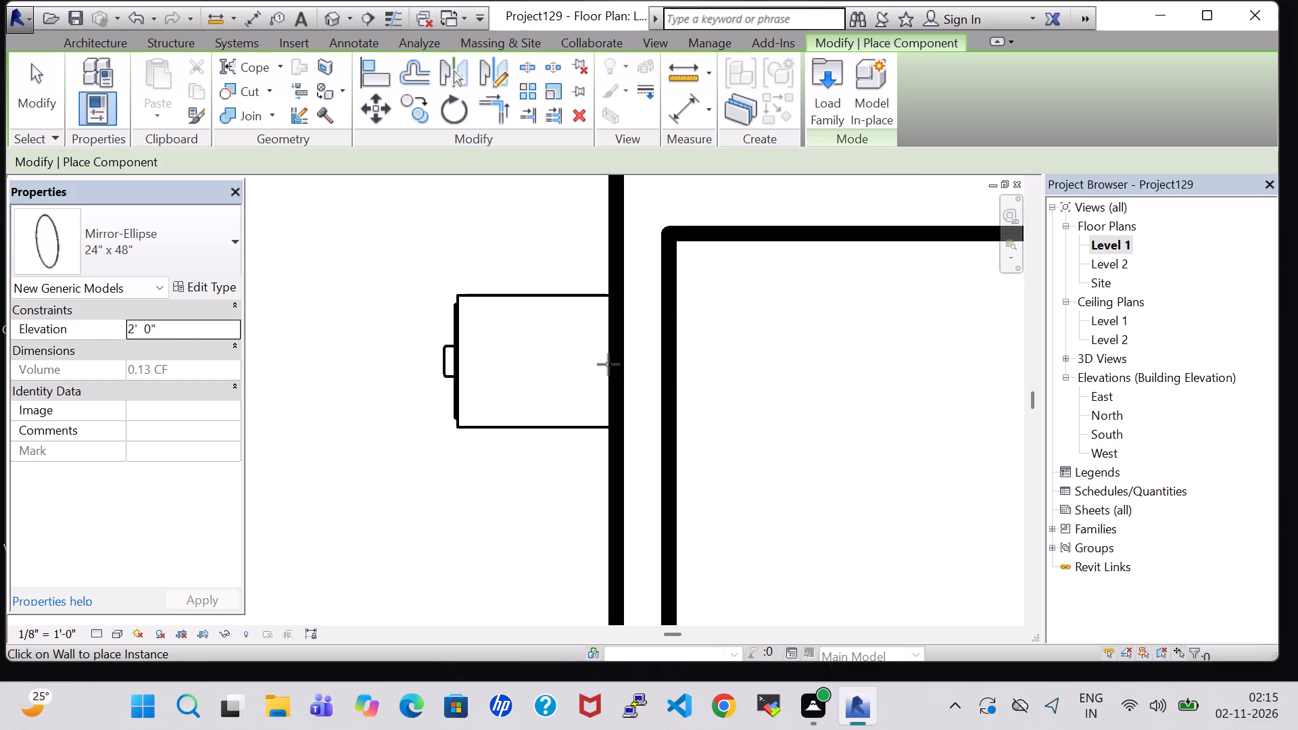
{"action": "left_click", "coordinate": [617, 367]}
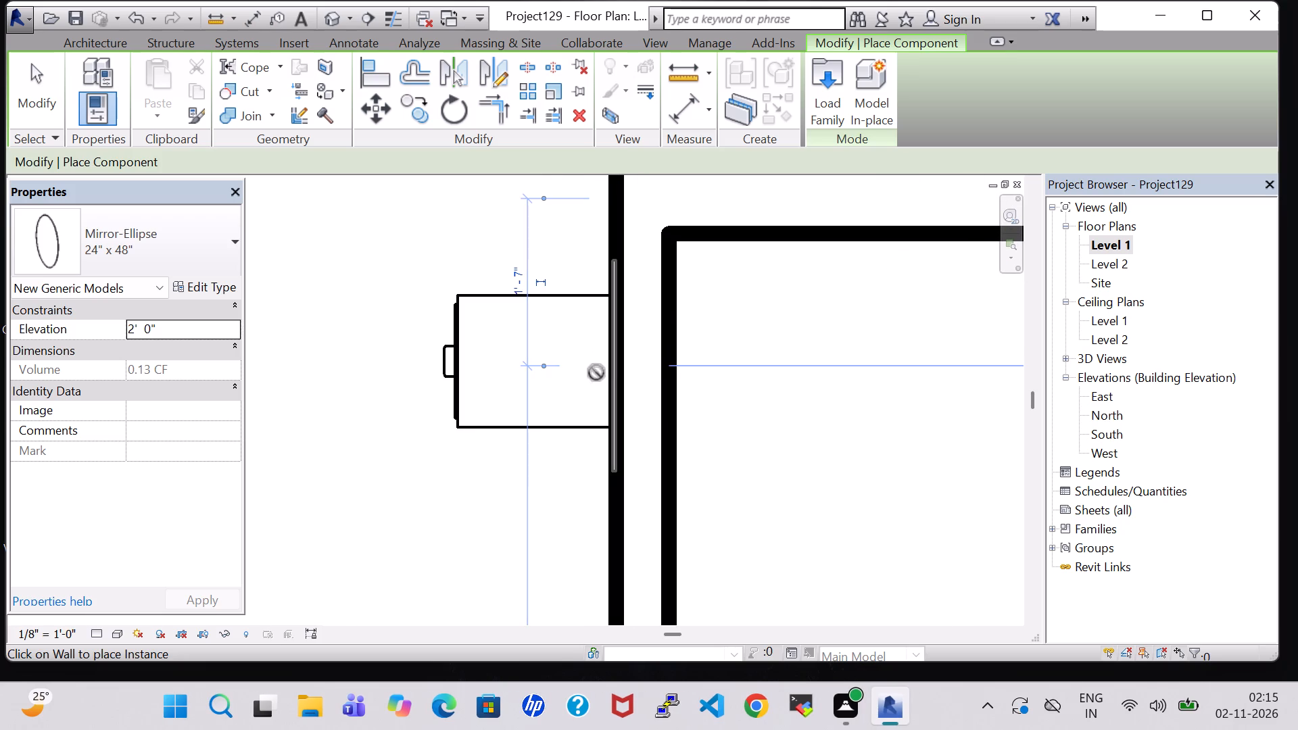
{"action": "key", "text": "Escape"}
{"action": "key", "text": "Escape"}
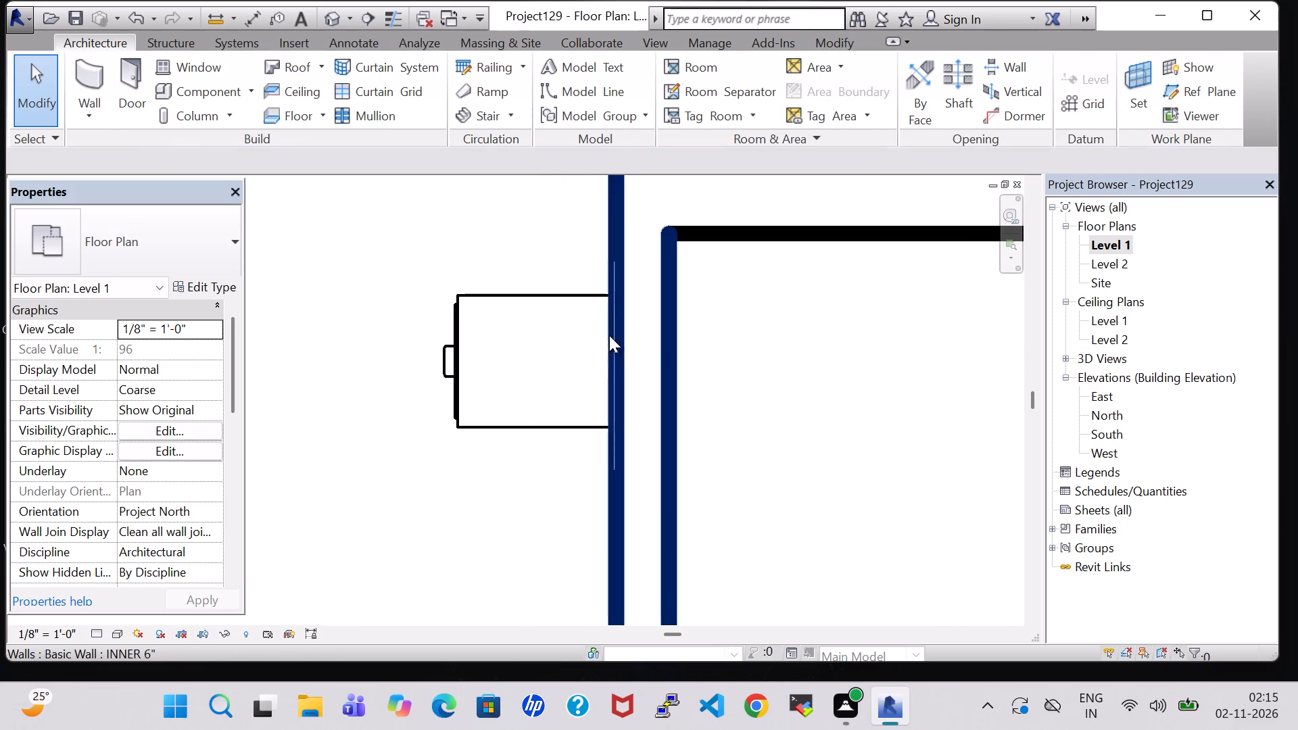
Set the elevation of the lower-west bedroom's elliptical mirror to 3' 0".
{"action": "left_click", "coordinate": [616, 290]}
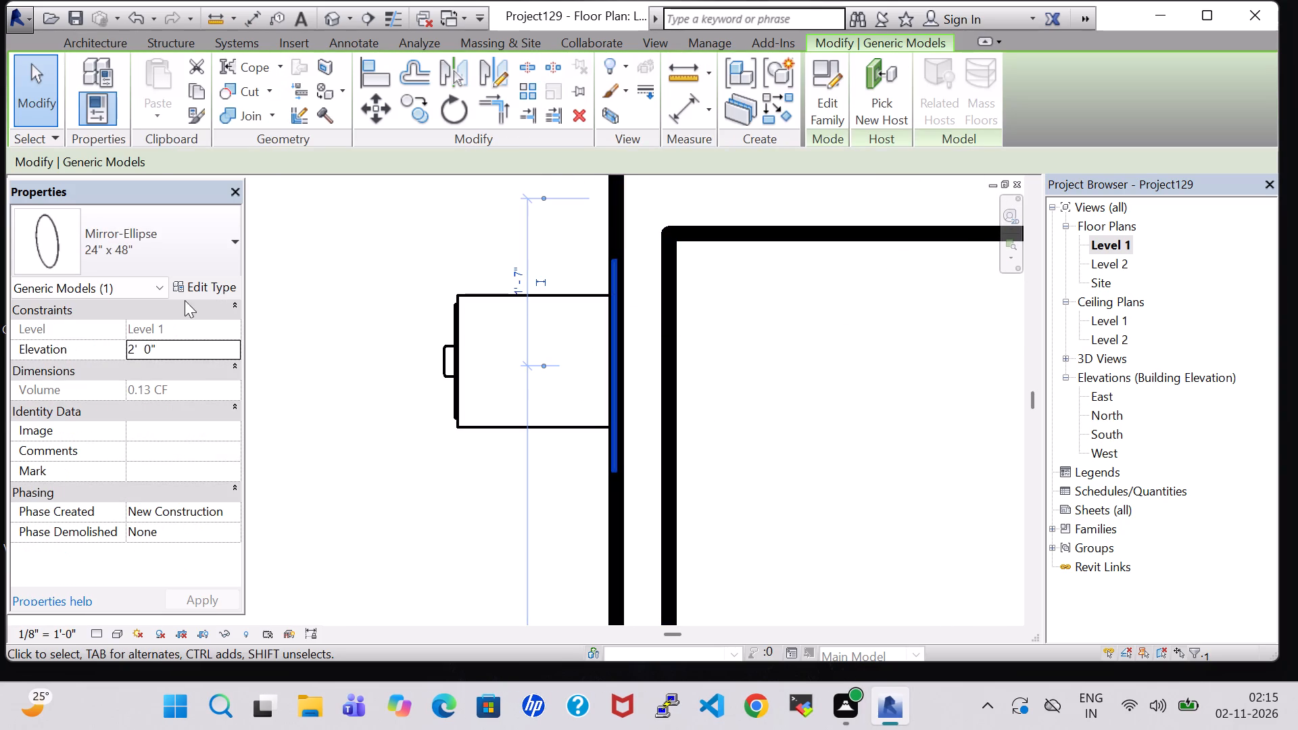
{"action": "left_click", "coordinate": [137, 349]}
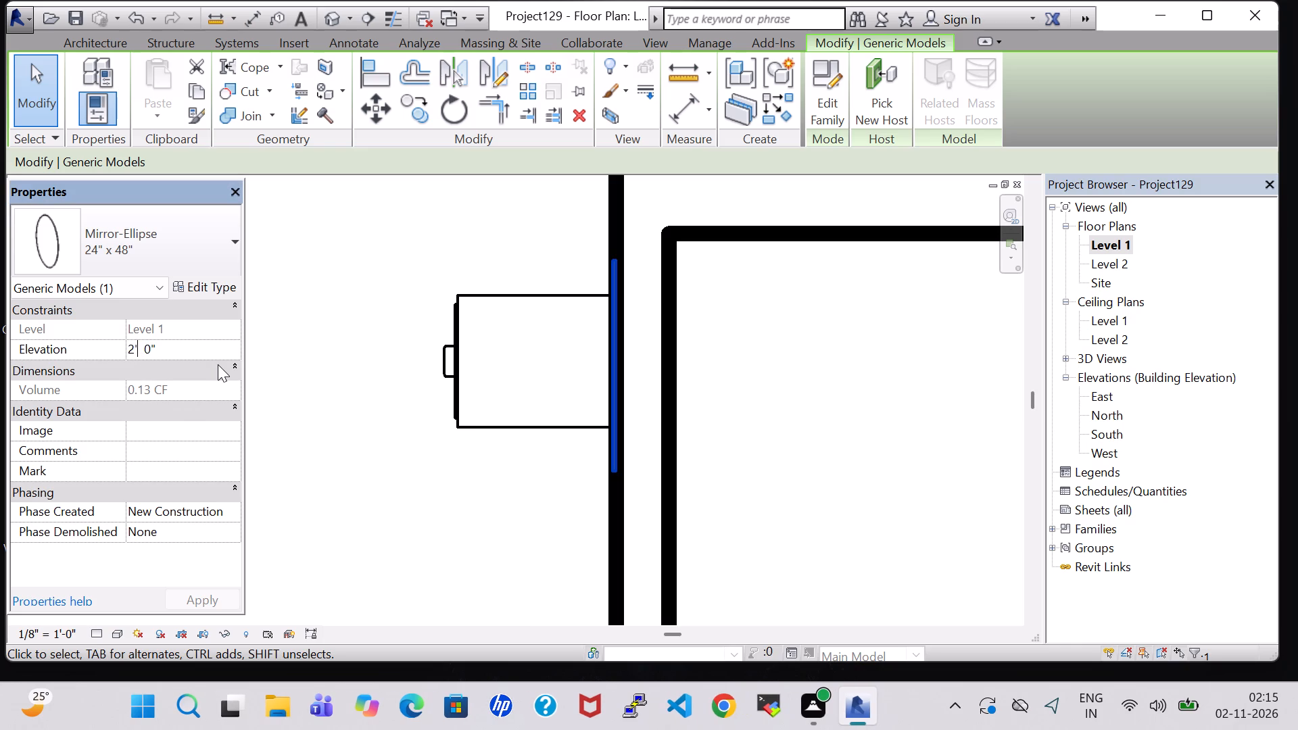
{"action": "key", "text": "Left"}
{"action": "key", "text": "Left"}
{"action": "key", "text": "Right"}
{"action": "key", "text": "BackSpace"}
{"action": "key", "text": "3"}
{"action": "left_click", "coordinate": [212, 604]}
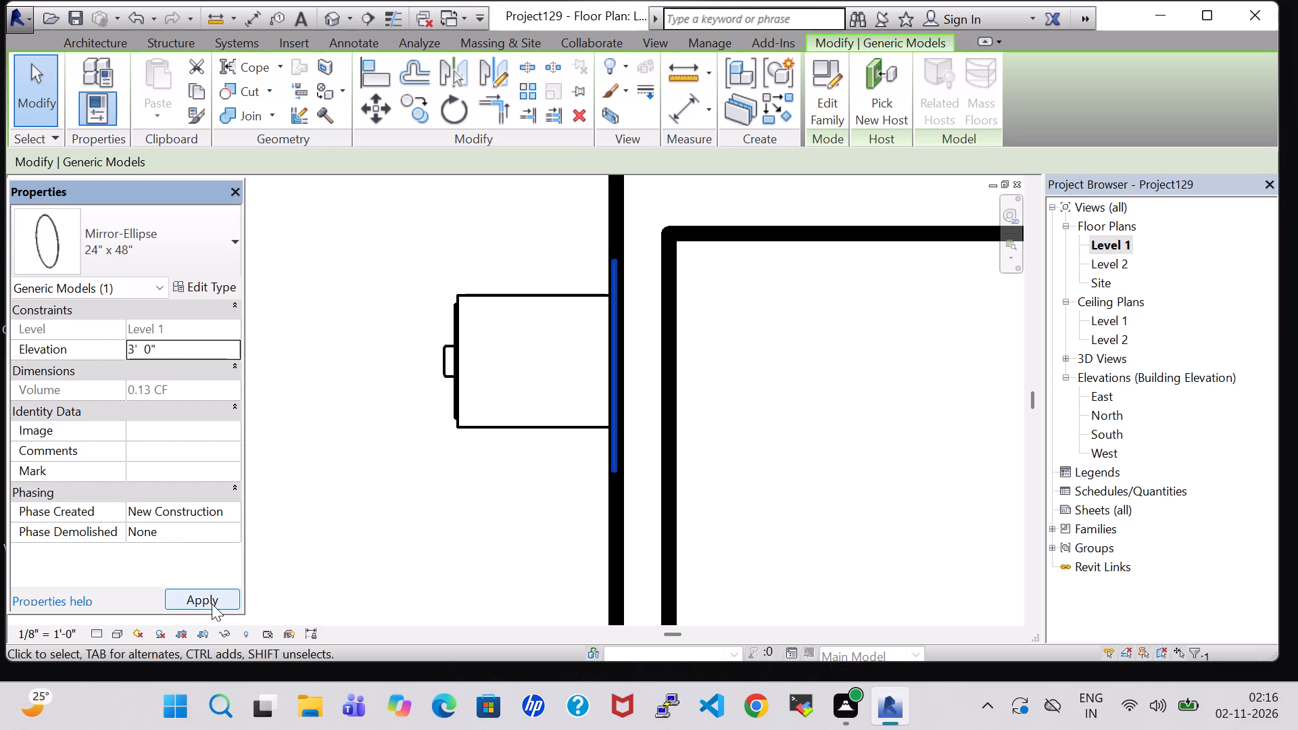
{"action": "left_click", "coordinate": [484, 486]}
{"action": "scroll", "coordinate": [482, 406], "scroll_direction": "down", "scroll_amount": 6}
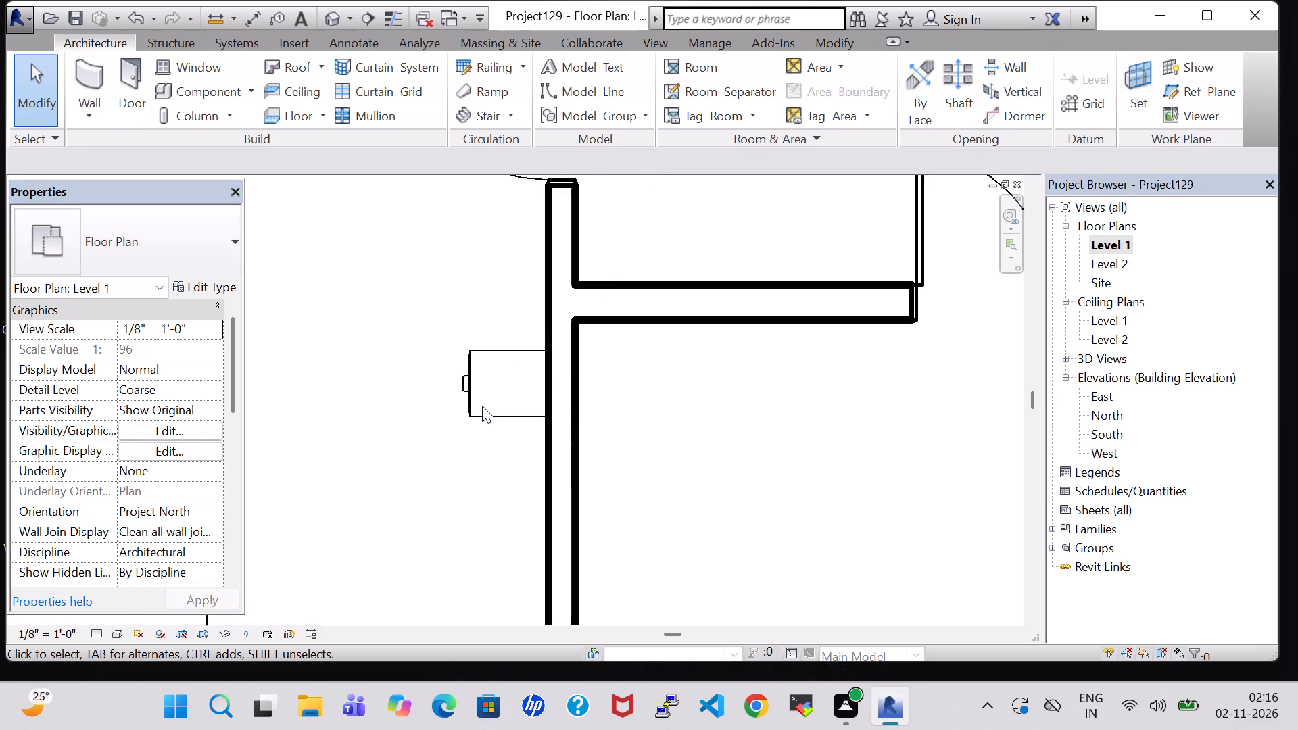
{"action": "scroll", "coordinate": [482, 406], "scroll_direction": "down", "scroll_amount": 3}
{"action": "middle_click", "coordinate": [581, 420]}
{"action": "scroll", "coordinate": [574, 422], "scroll_direction": "down", "scroll_amount": 5}
{"action": "middle_click_drag", "start_coordinate": [627, 470], "coordinate": [614, 470]}
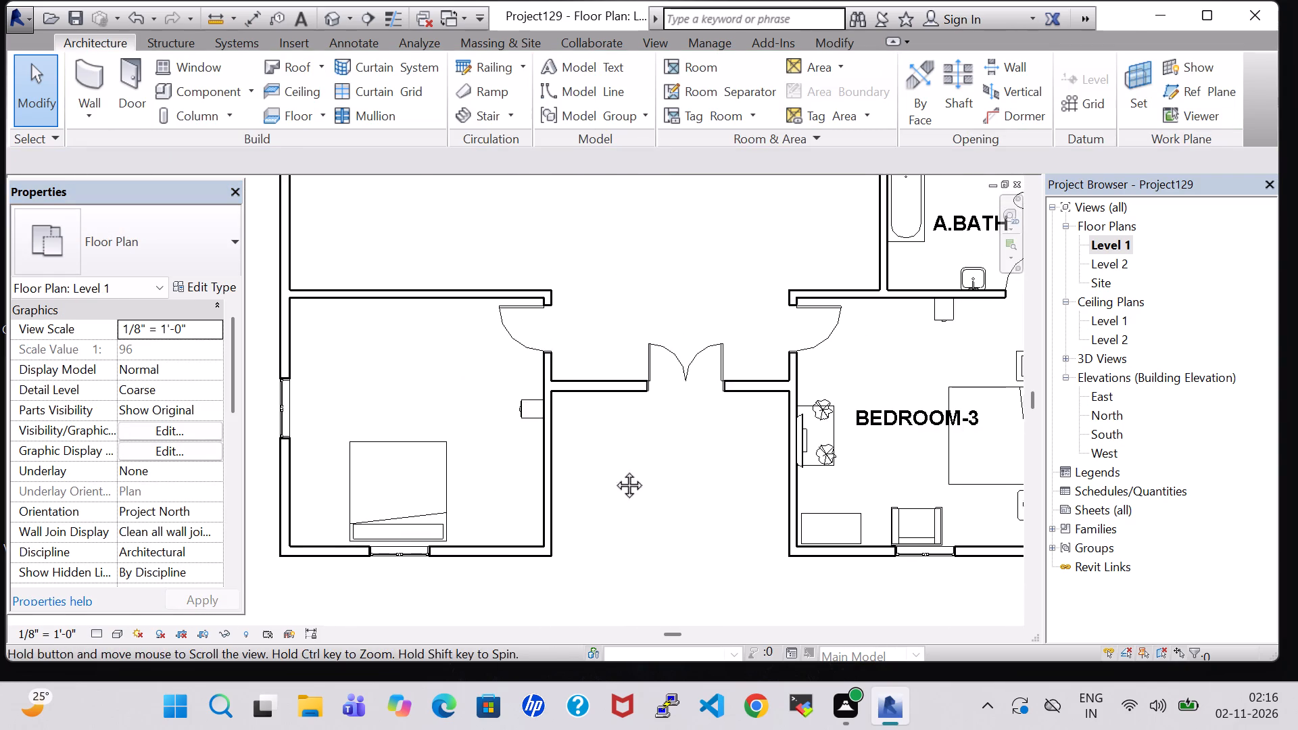
Place a 24" x 24" x 24" Table-Coffee like BEDROOM-3's beside the lower-west bedroom bed's east side, about 5' 6" from the east wall.
{"action": "middle_click_drag", "start_coordinate": [614, 470], "coordinate": [568, 467]}
{"action": "left_click", "coordinate": [975, 354]}
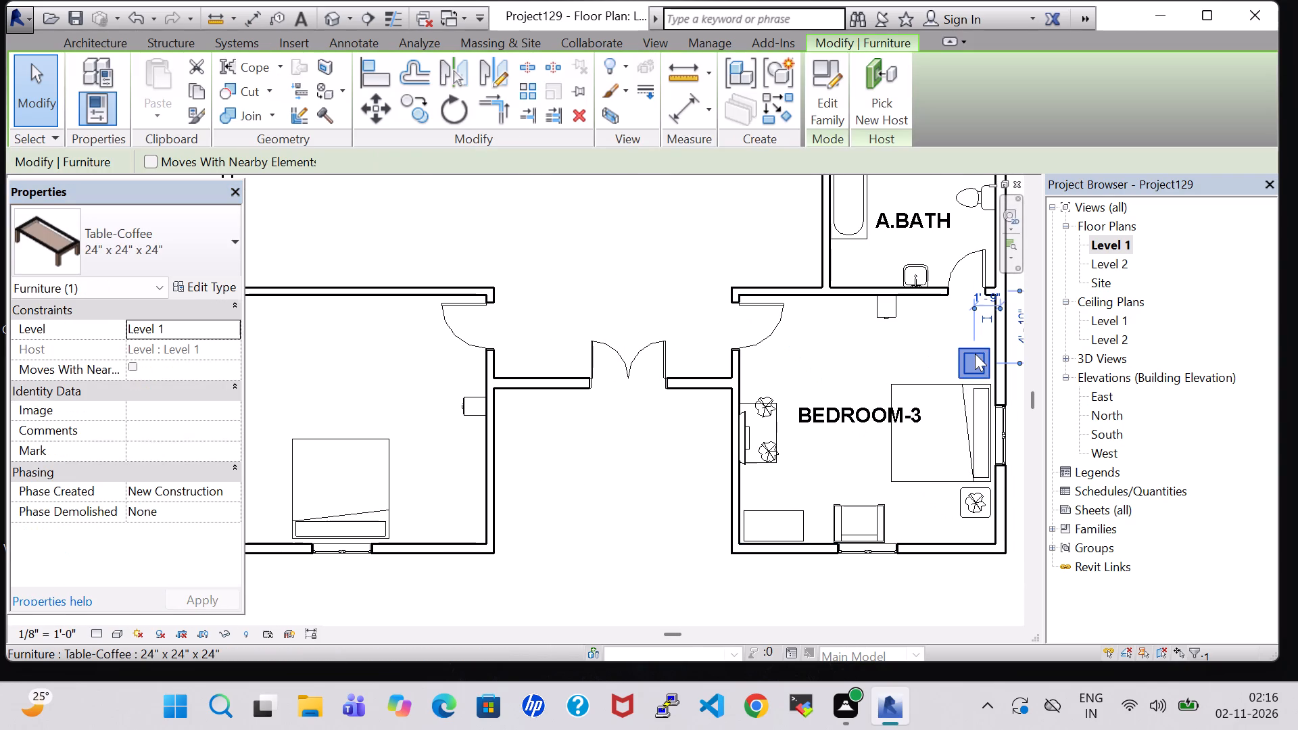
{"action": "right_click", "coordinate": [975, 354]}
{"action": "left_click", "coordinate": [1042, 363]}
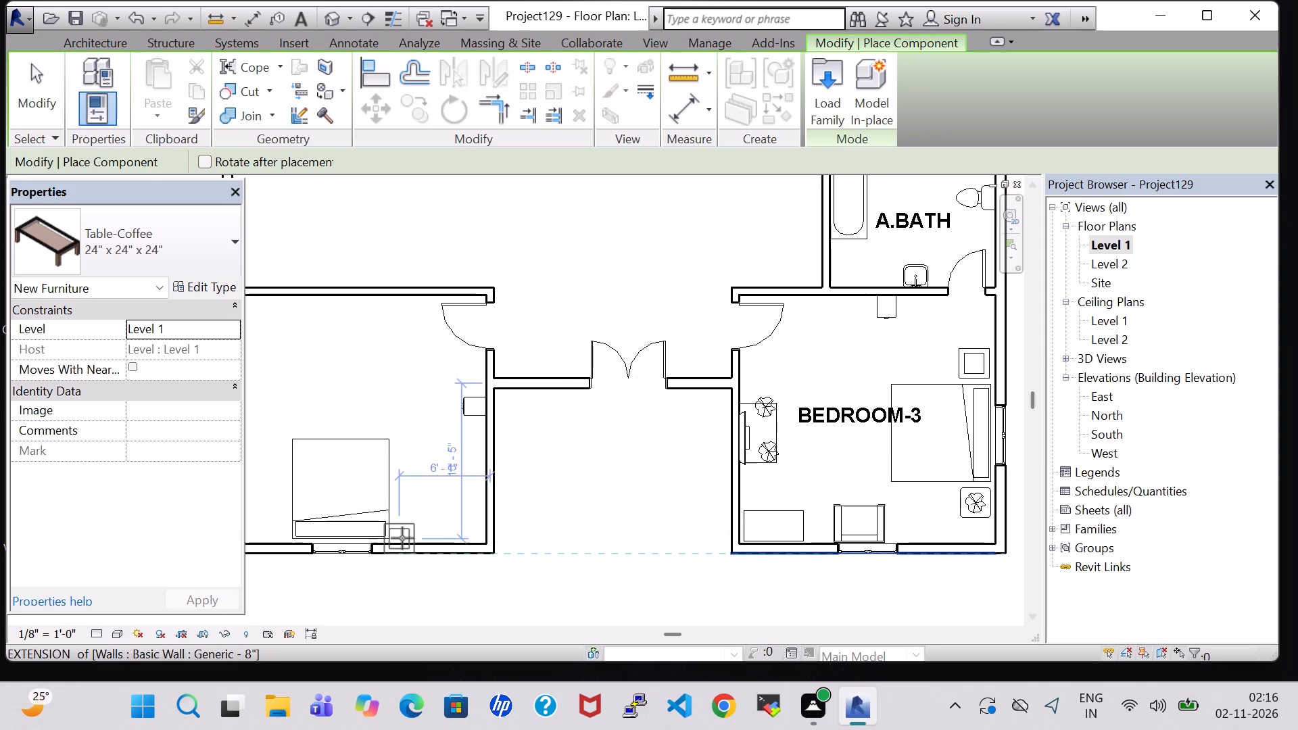
{"action": "scroll", "coordinate": [412, 531], "scroll_direction": "up", "scroll_amount": 7}
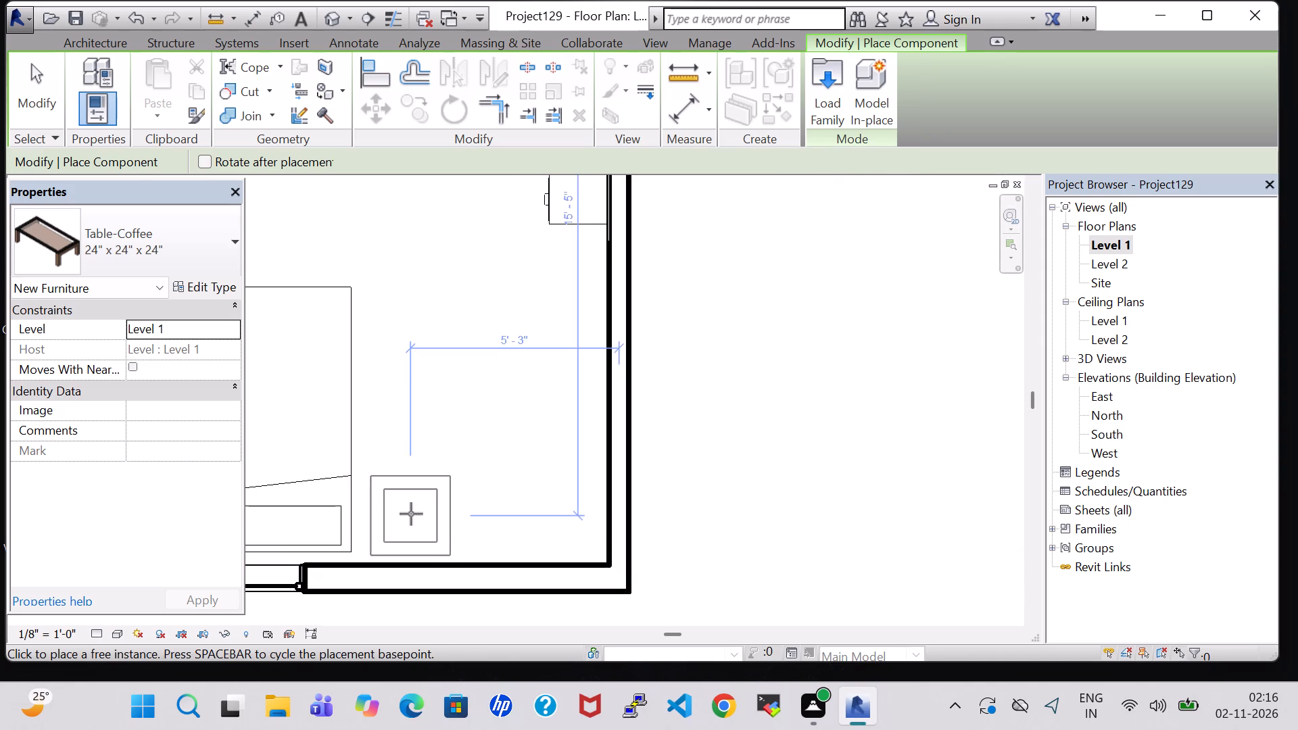
{"action": "left_click", "coordinate": [400, 516]}
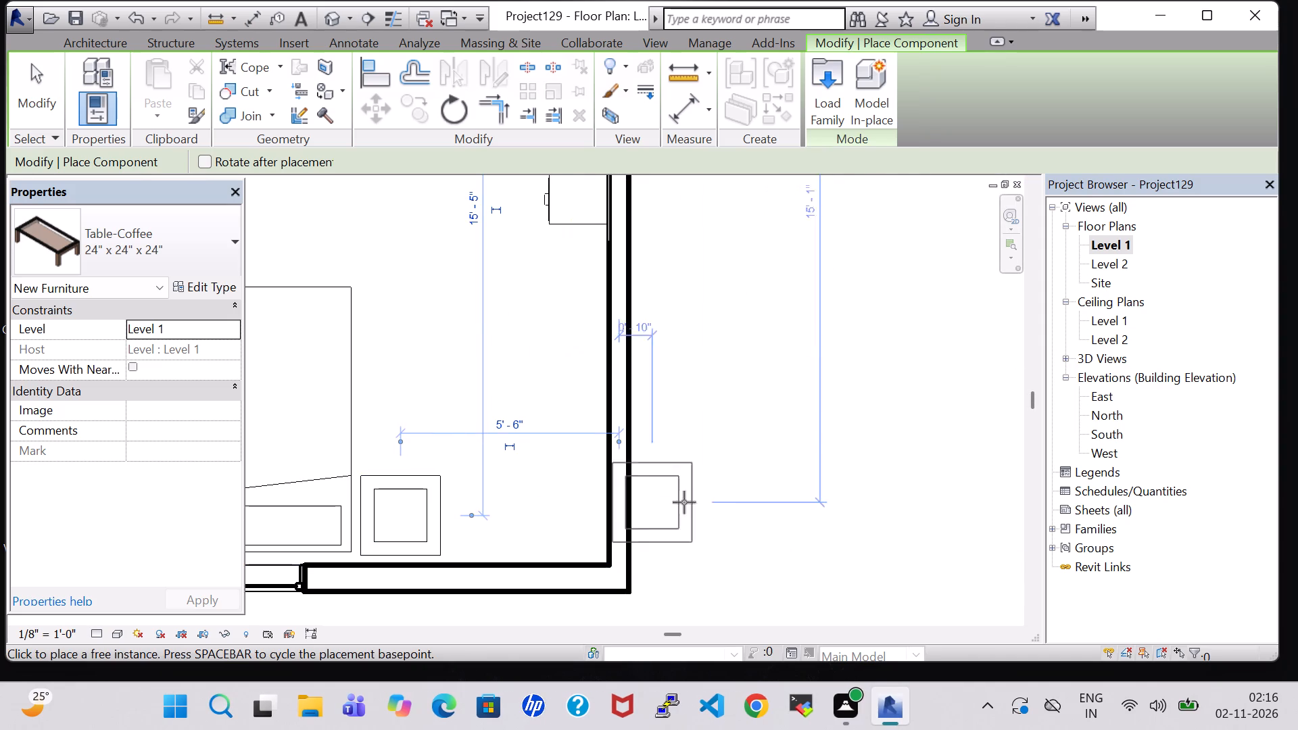
{"action": "key", "text": "Escape"}
{"action": "key", "text": "Escape"}
Place a 24" x 24" Table-End like BEDROOM-3's beside the lower-west bedroom bed's west side, about 13' 7" from the east wall.
{"action": "scroll", "coordinate": [729, 506], "scroll_direction": "down", "scroll_amount": 10}
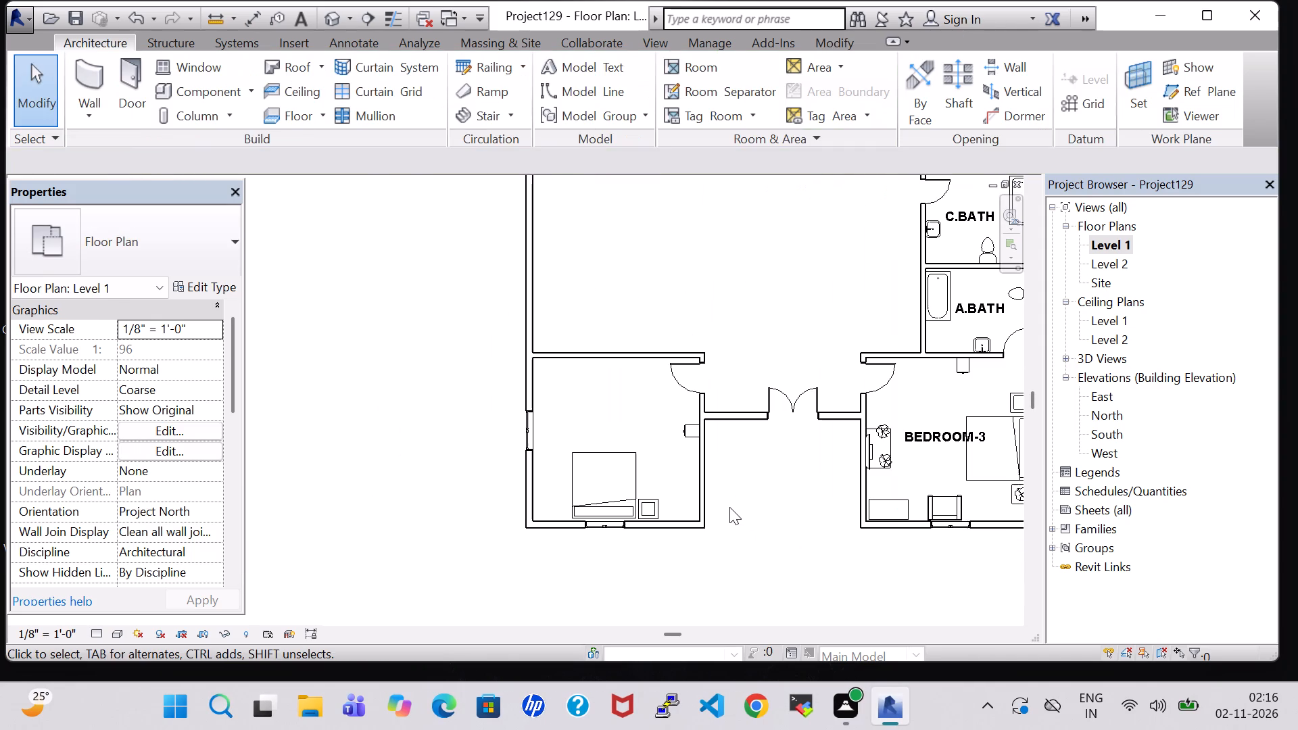
{"action": "middle_click", "coordinate": [935, 502]}
{"action": "middle_click_drag", "start_coordinate": [929, 502], "coordinate": [685, 525]}
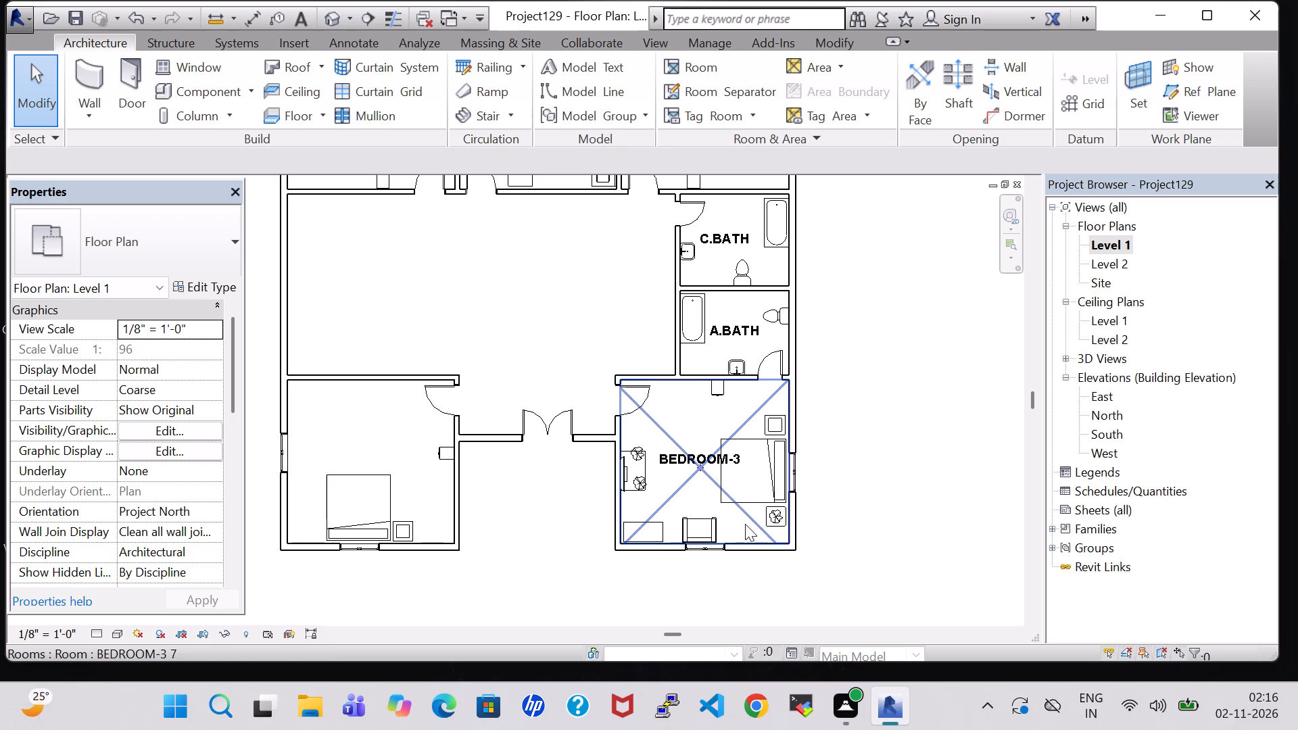
{"action": "left_click", "coordinate": [761, 522]}
{"action": "right_click", "coordinate": [761, 522]}
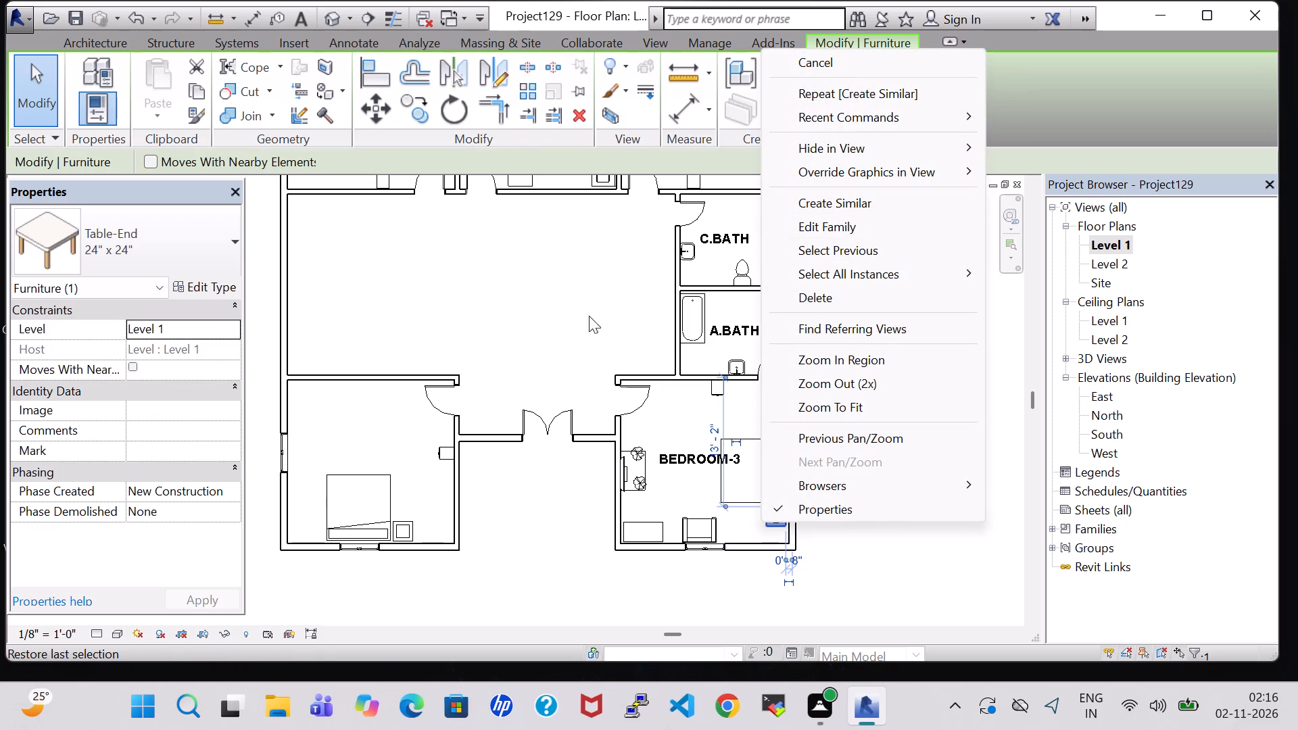
{"action": "left_click", "coordinate": [807, 204]}
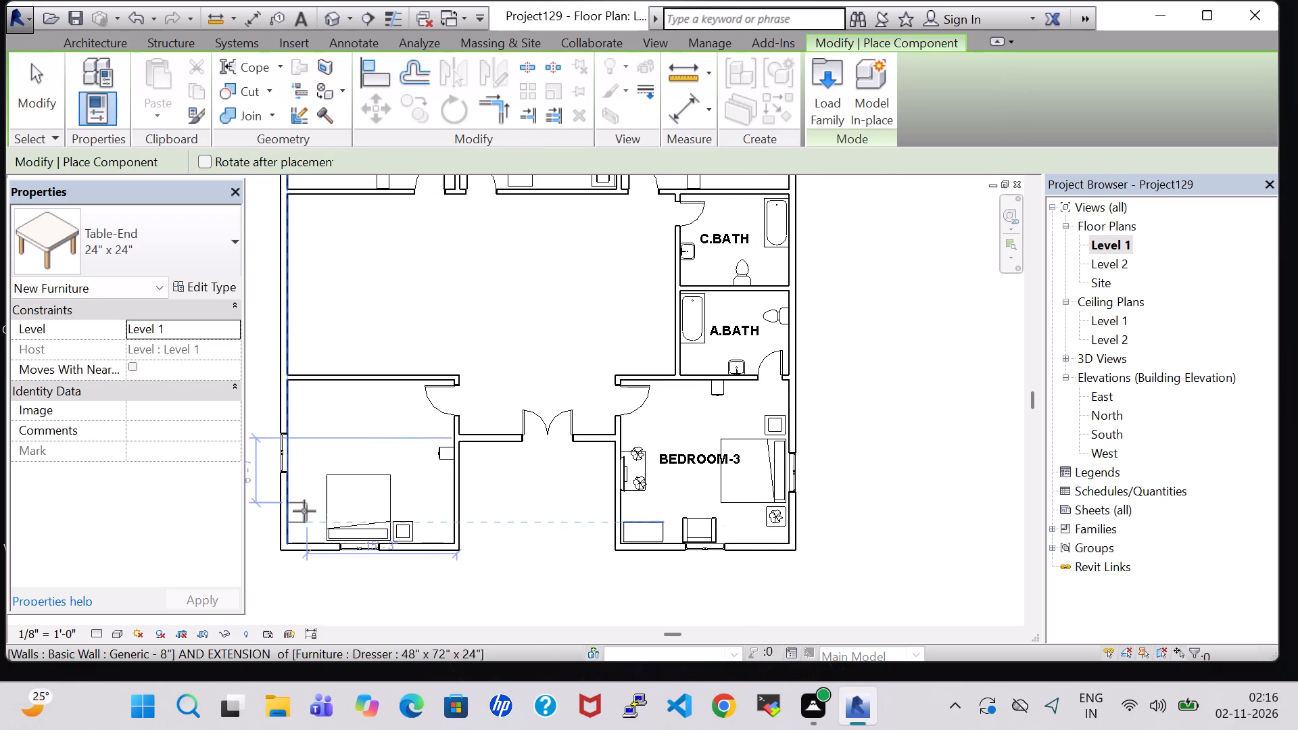
{"action": "scroll", "coordinate": [304, 519], "scroll_direction": "up", "scroll_amount": 7}
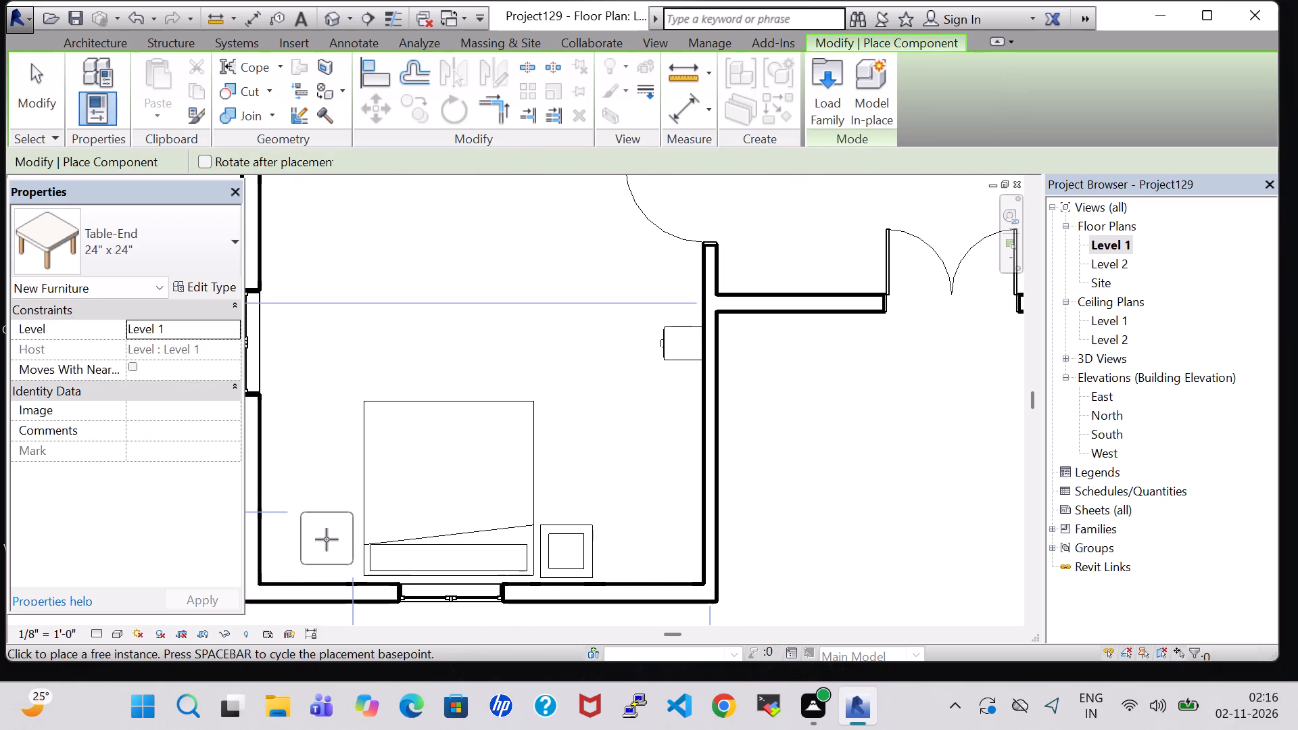
{"action": "left_click", "coordinate": [329, 547]}
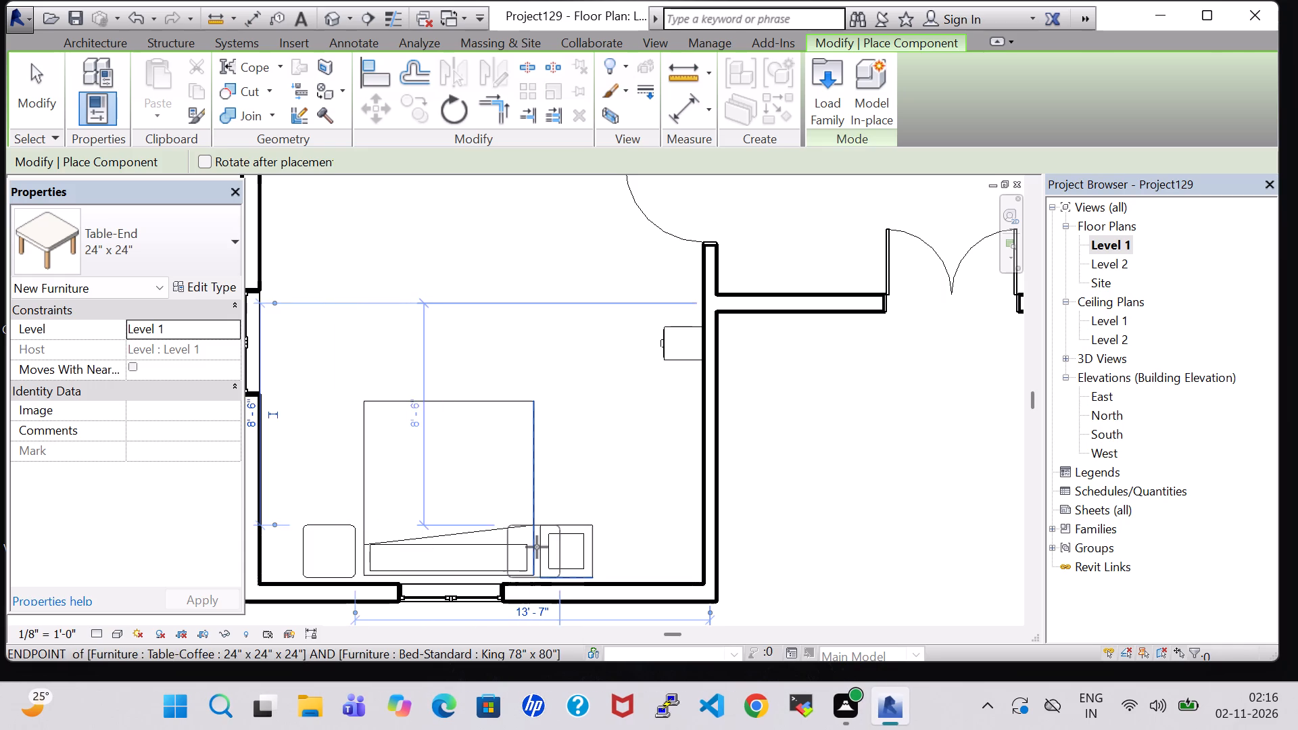
{"action": "key", "text": "Escape"}
{"action": "key", "text": "Escape"}
Place an Agave - 1.5' plant at the north edge of the lower-west bedroom's end table, about 14' 7" from the east wall.
{"action": "scroll", "coordinate": [669, 500], "scroll_direction": "down", "scroll_amount": 5}
{"action": "middle_click_drag", "start_coordinate": [723, 464], "coordinate": [679, 473]}
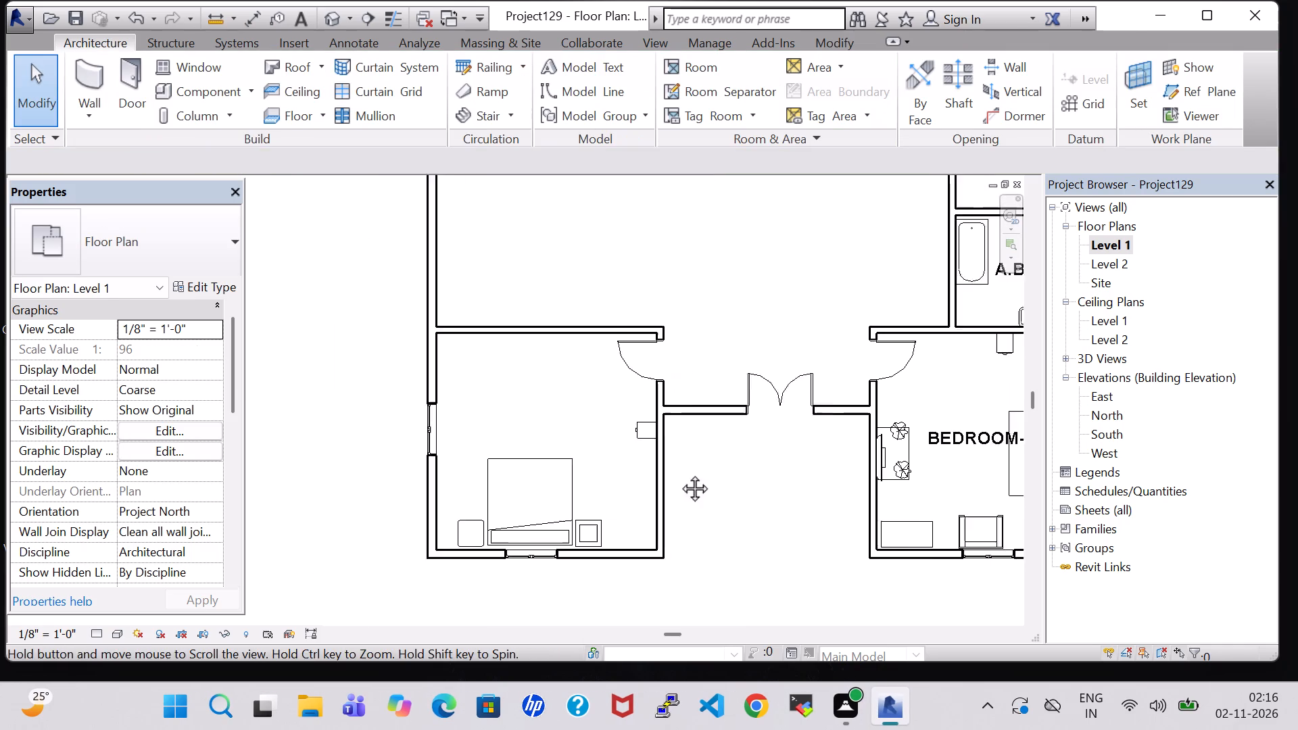
{"action": "middle_click_drag", "start_coordinate": [679, 473], "coordinate": [651, 477]}
{"action": "middle_click", "coordinate": [650, 477]}
{"action": "left_click", "coordinate": [859, 472]}
{"action": "right_click", "coordinate": [859, 472]}
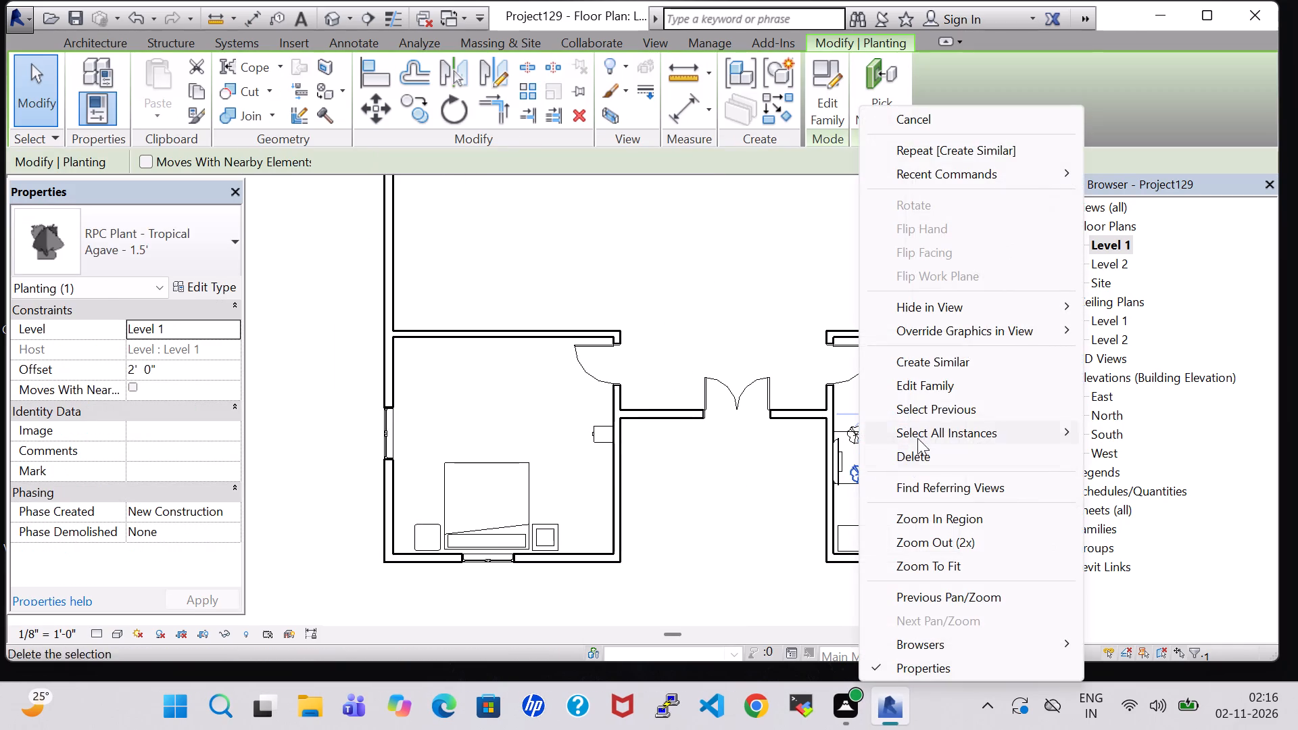
{"action": "left_click", "coordinate": [955, 364]}
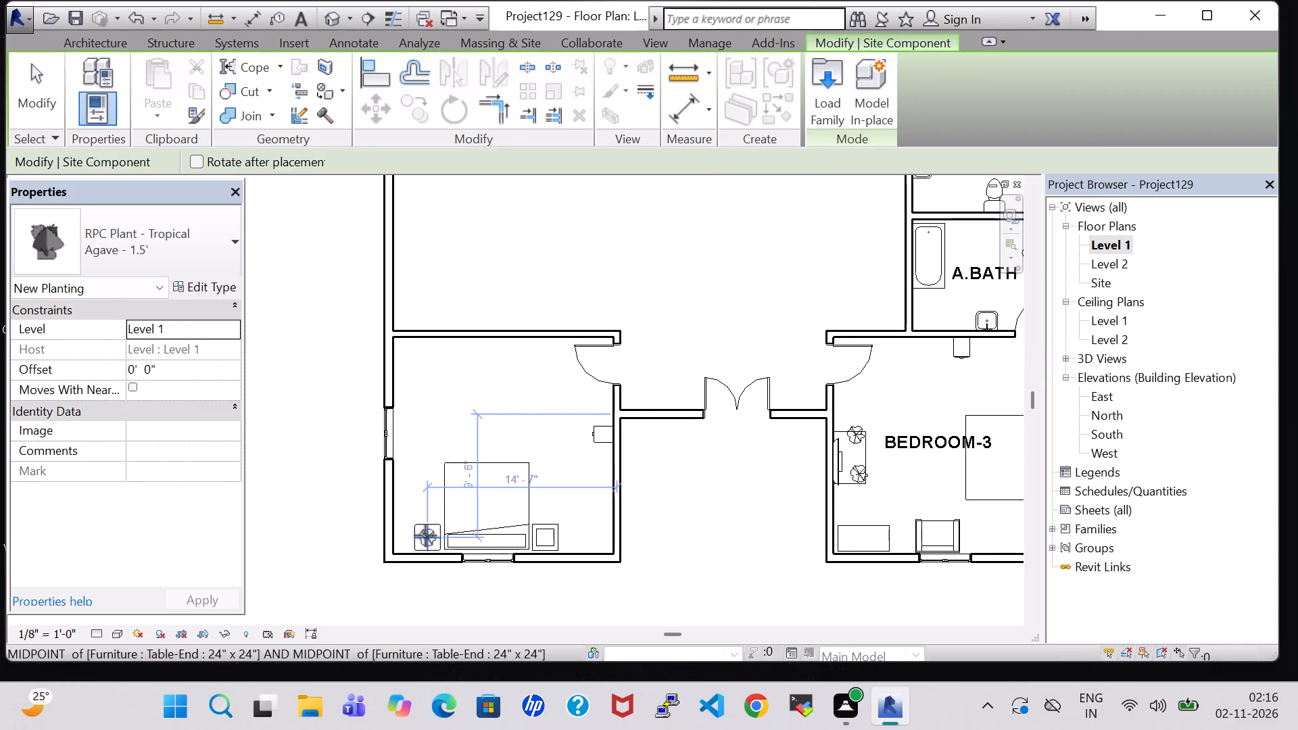
{"action": "left_click", "coordinate": [424, 517]}
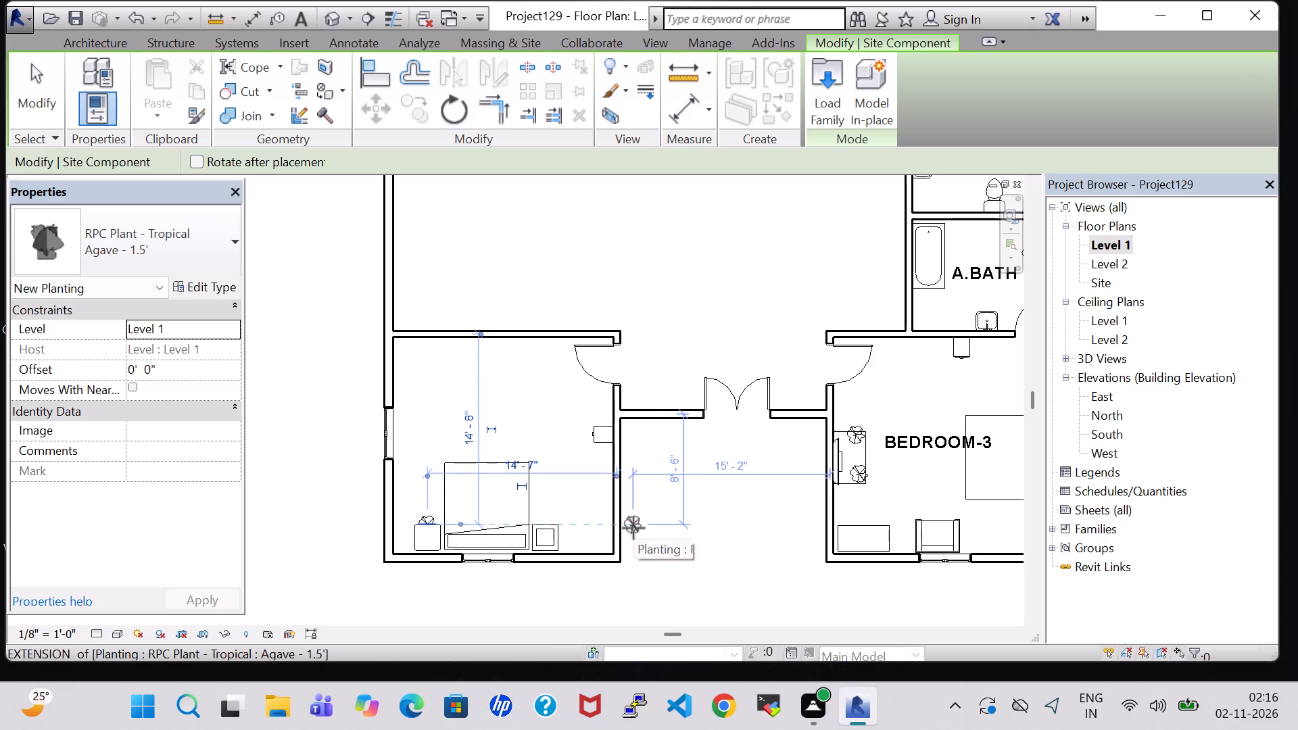
{"action": "key", "text": "Escape"}
{"action": "key", "text": "Escape"}
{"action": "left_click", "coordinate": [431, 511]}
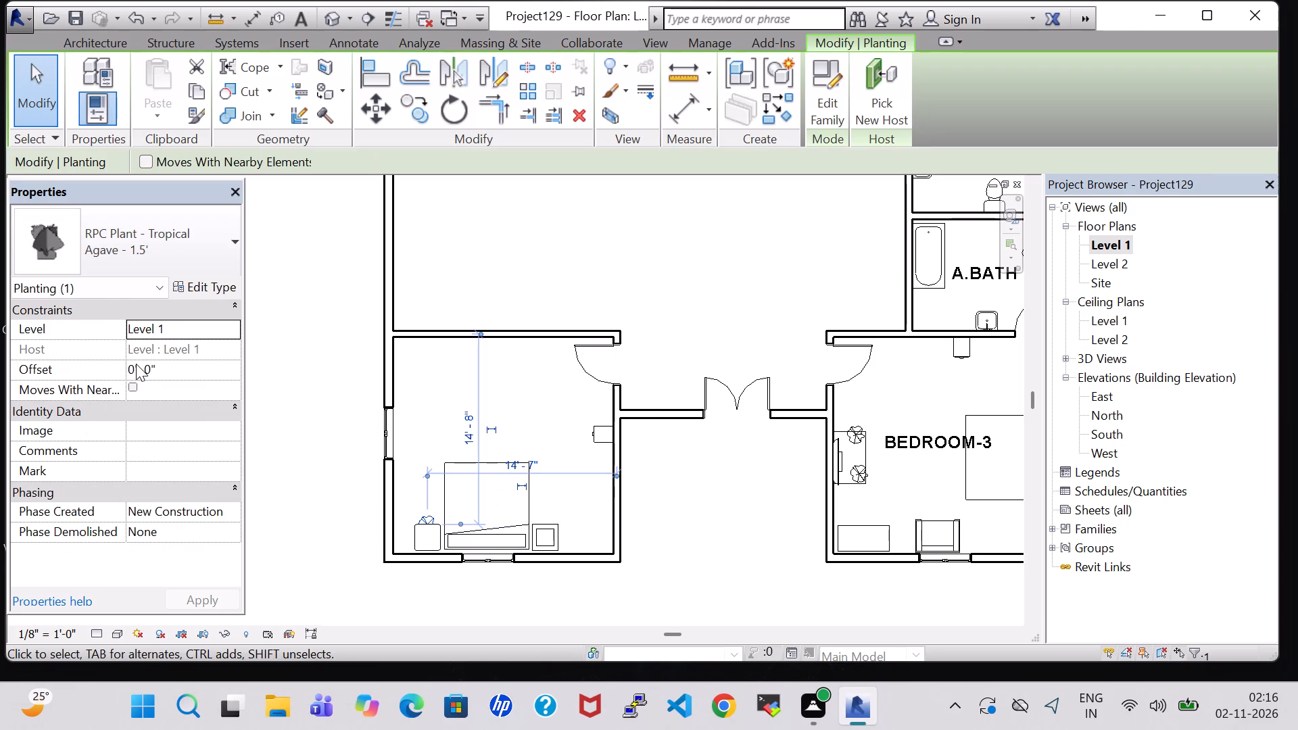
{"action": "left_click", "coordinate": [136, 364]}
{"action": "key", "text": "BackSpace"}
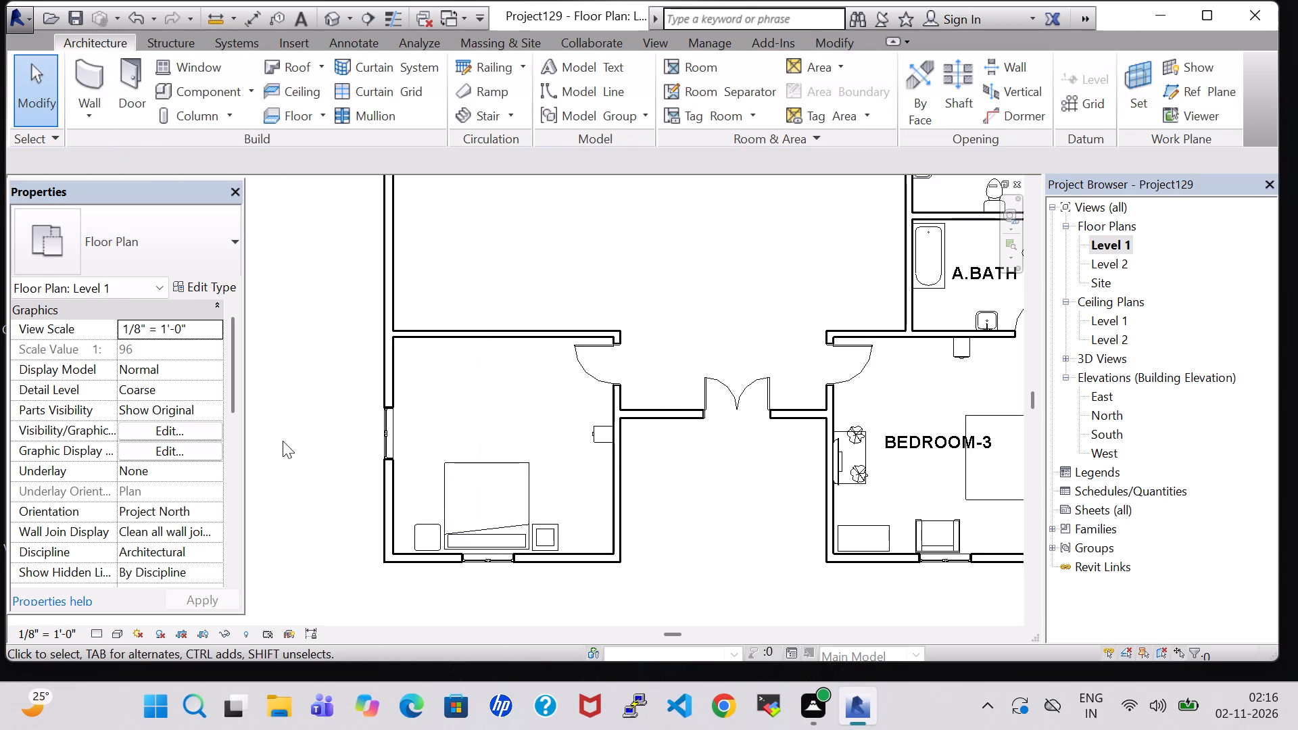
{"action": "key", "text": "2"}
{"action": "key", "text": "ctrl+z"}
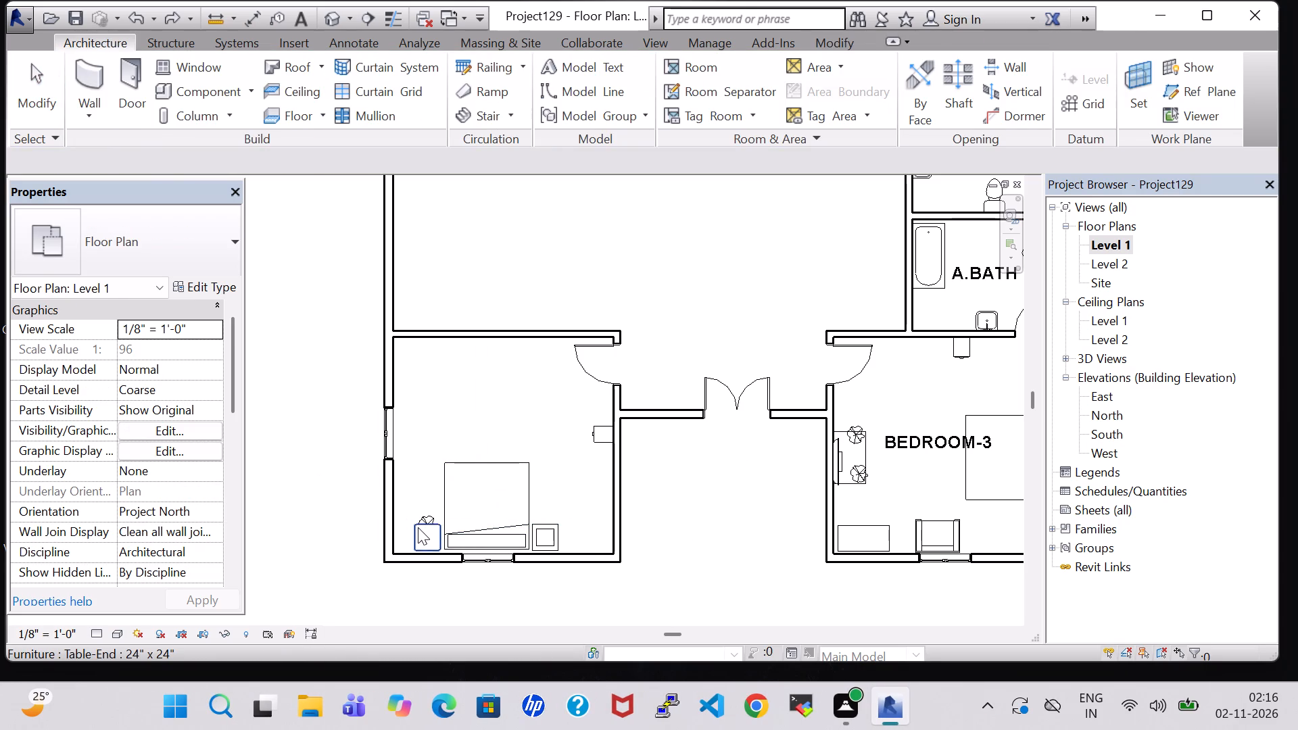
Set the offset of the lower-west bedroom's agave plant to 2' 0".
{"action": "left_click", "coordinate": [430, 470]}
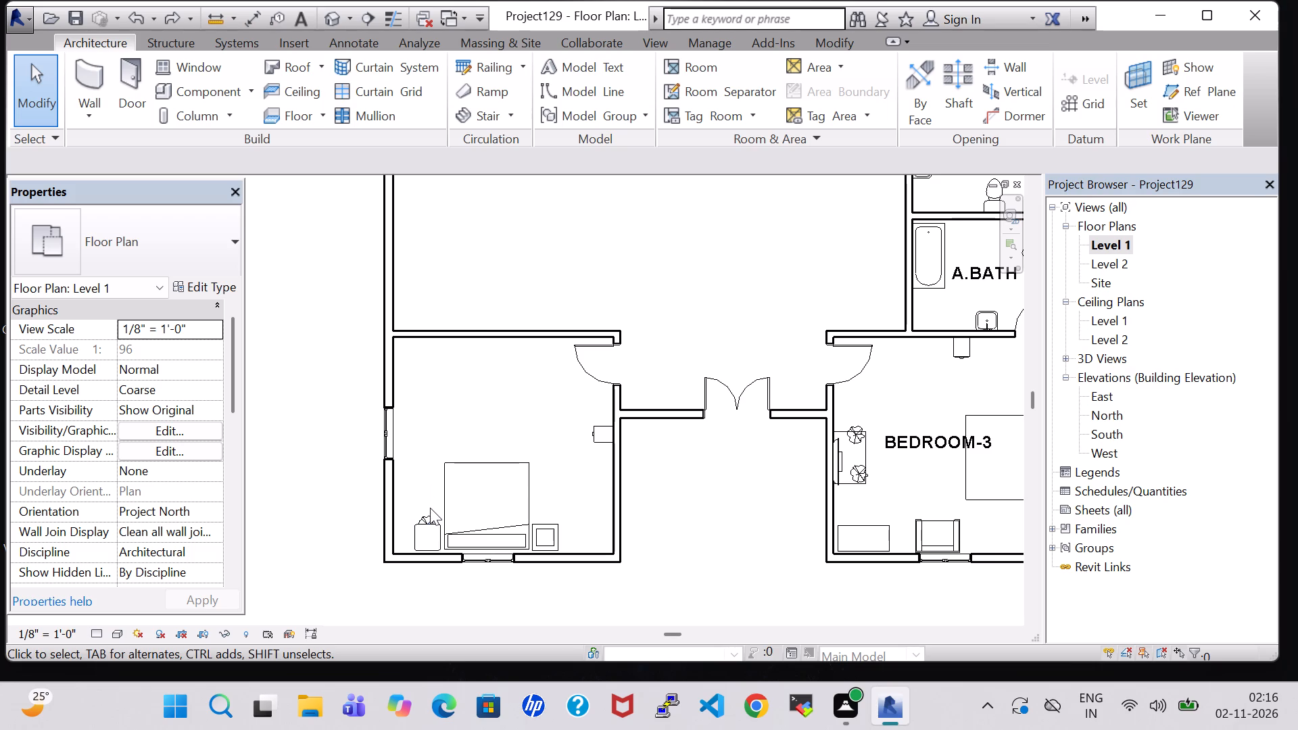
{"action": "left_click", "coordinate": [430, 516]}
{"action": "left_click", "coordinate": [135, 371]}
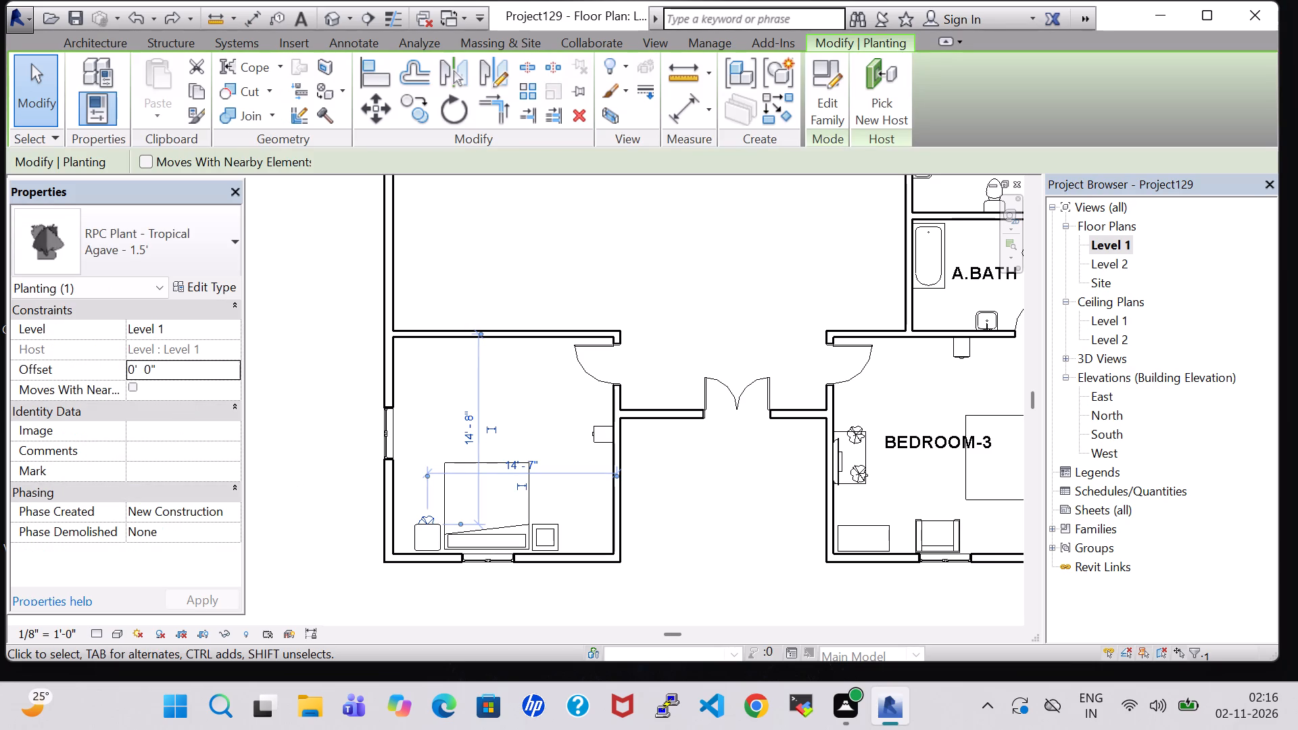
{"action": "key", "text": "BackSpace"}
{"action": "key", "text": "2"}
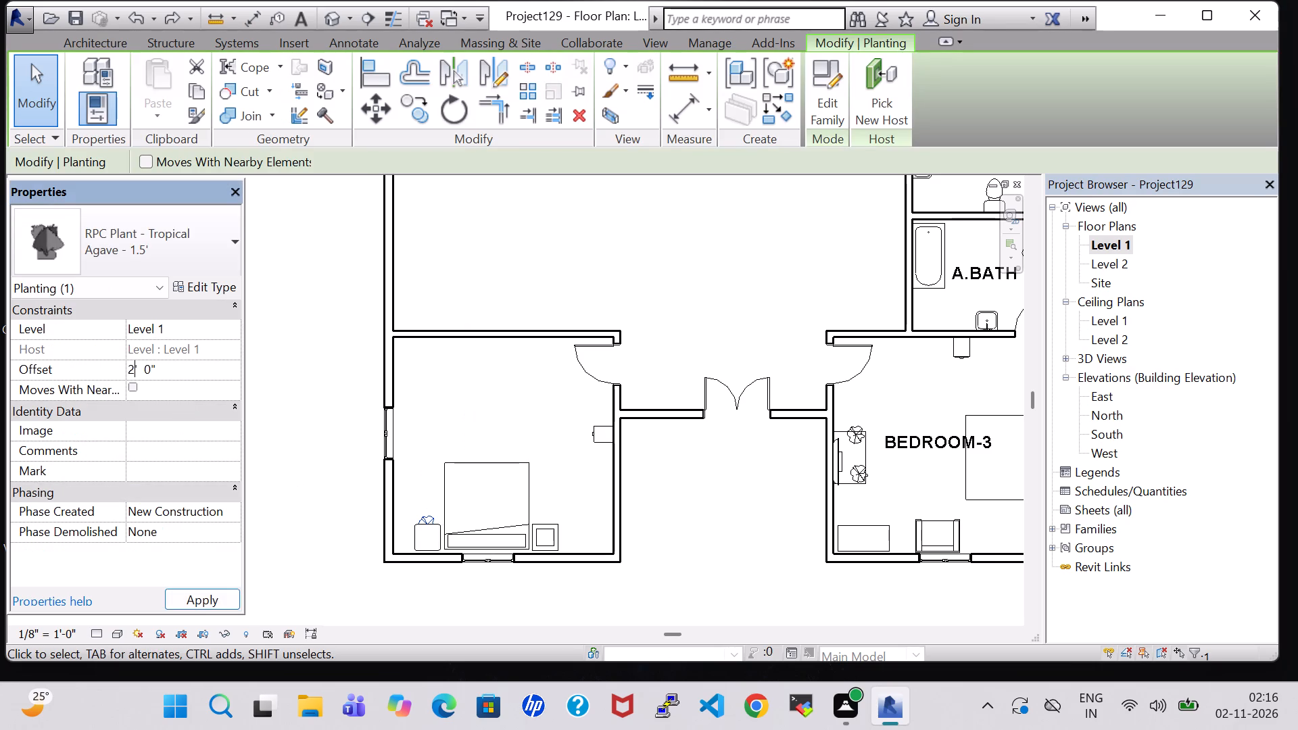
{"action": "left_click", "coordinate": [214, 600]}
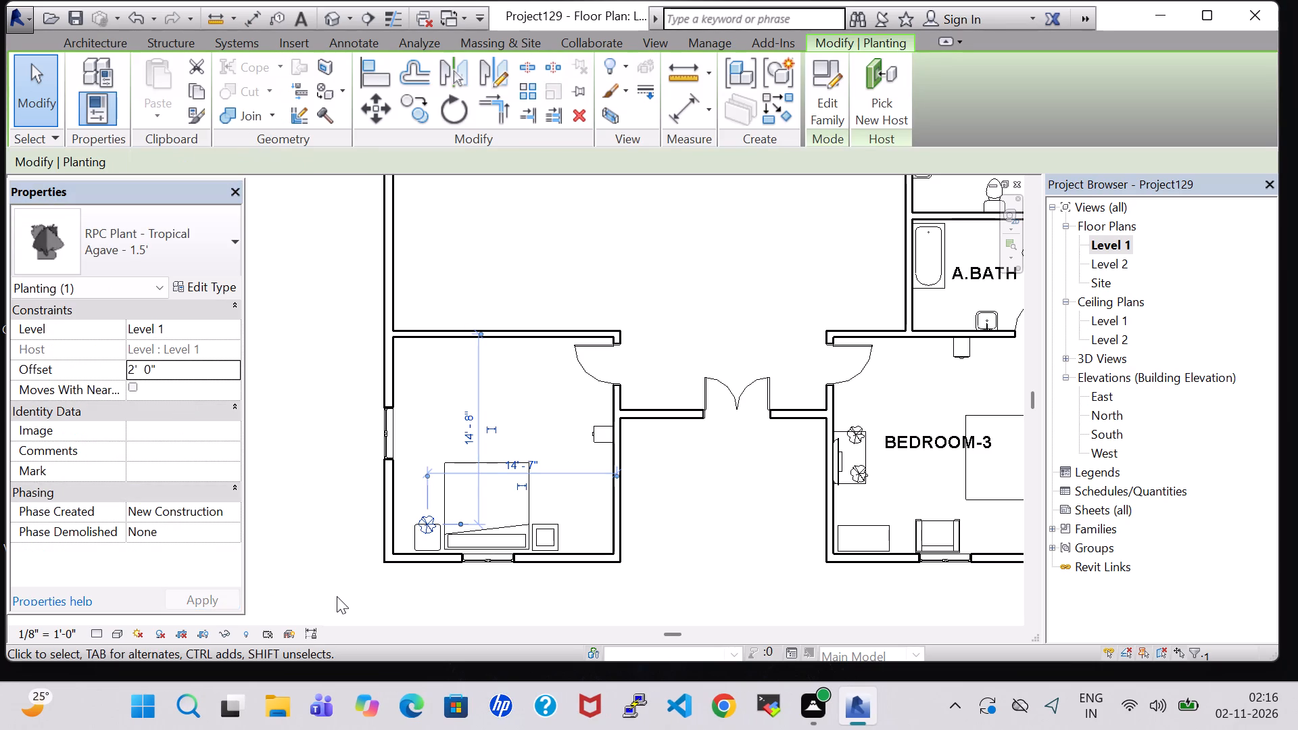
Nudge the agave plant south onto the middle of the end table, about 15' 8" from the bedroom's north wall.
{"action": "key", "text": "Down"}
{"action": "key", "text": "Down"}
{"action": "key", "text": "Down"}
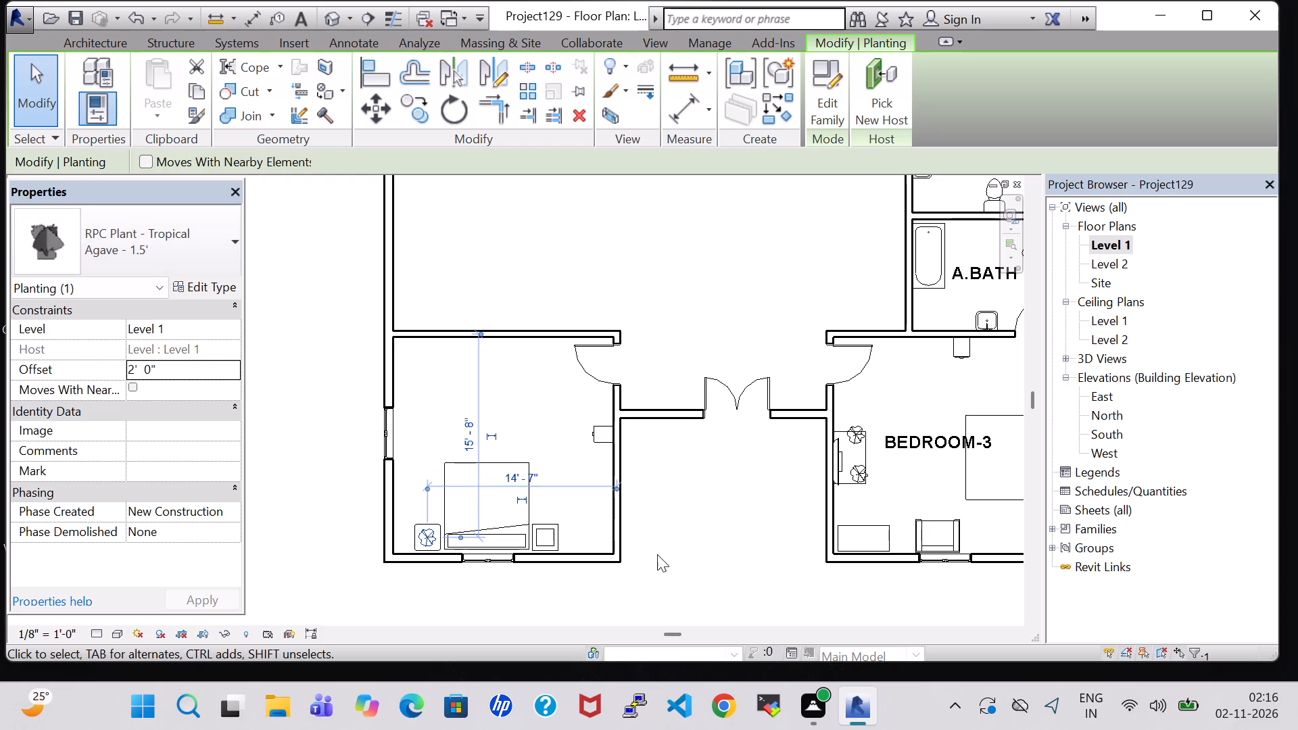
{"action": "left_click", "coordinate": [699, 482]}
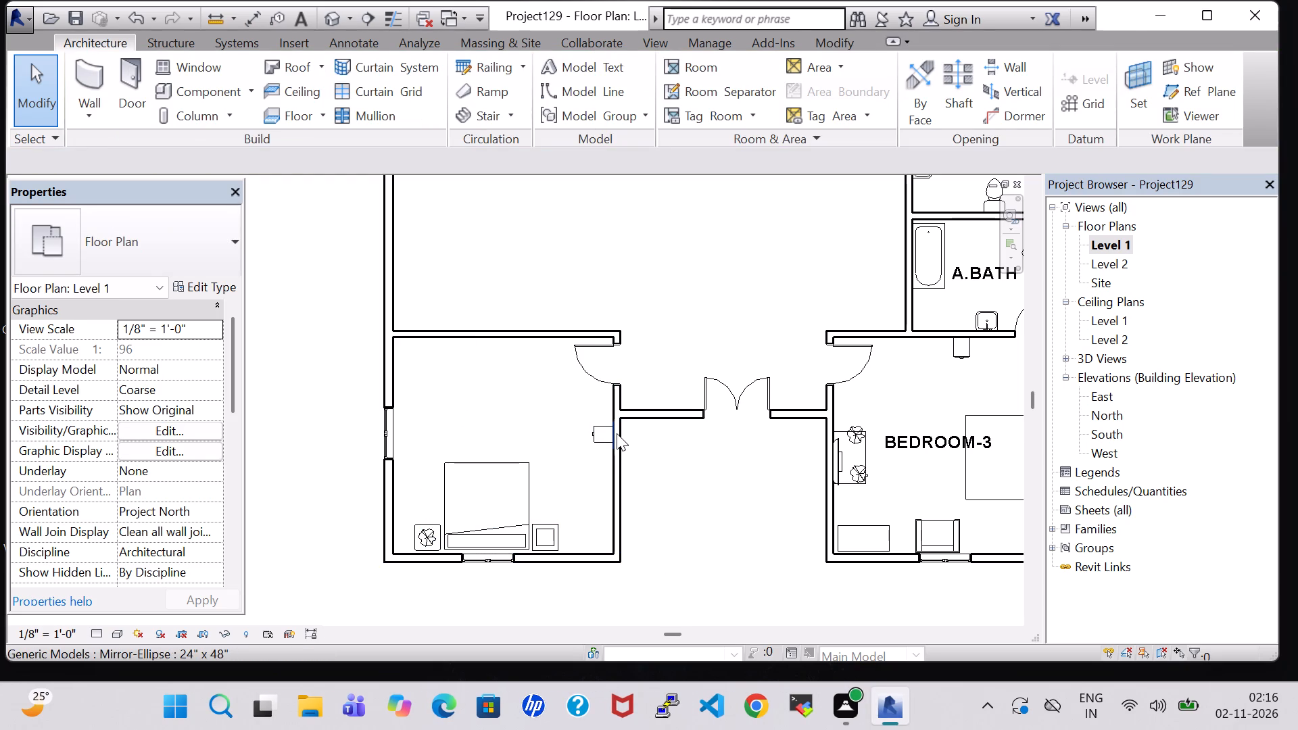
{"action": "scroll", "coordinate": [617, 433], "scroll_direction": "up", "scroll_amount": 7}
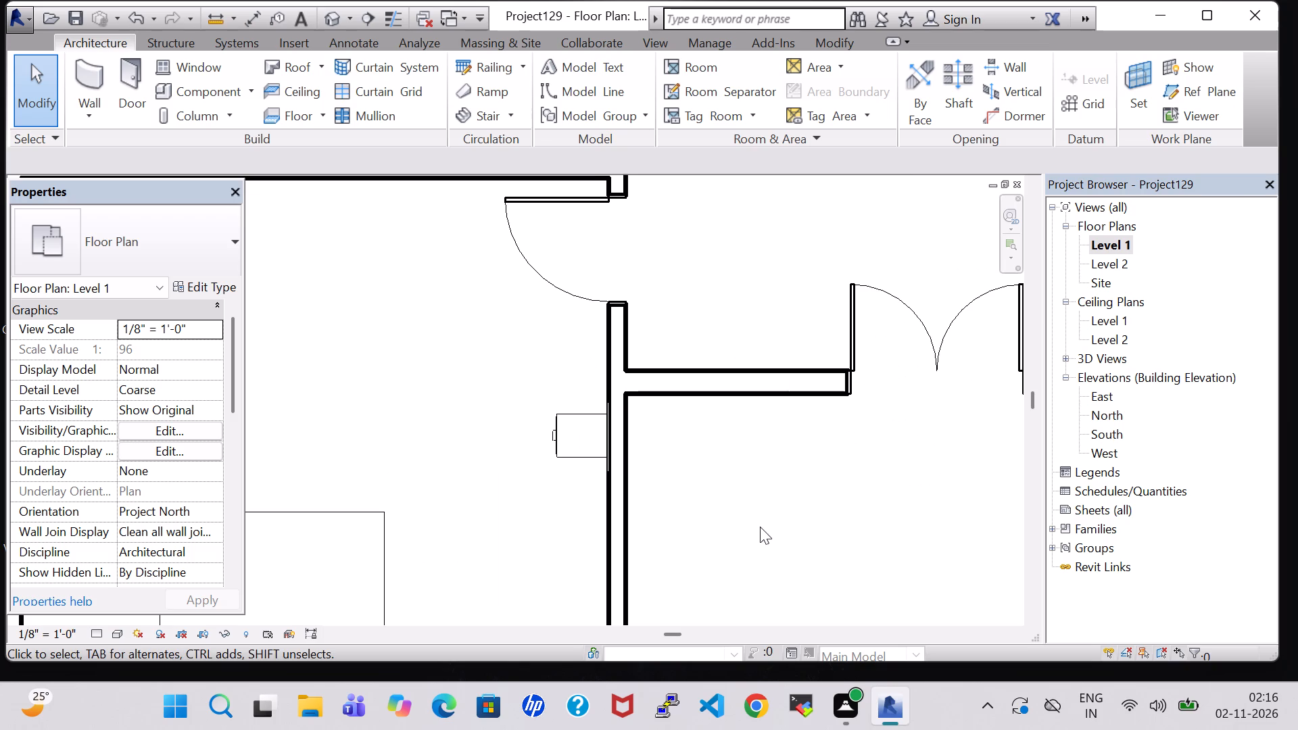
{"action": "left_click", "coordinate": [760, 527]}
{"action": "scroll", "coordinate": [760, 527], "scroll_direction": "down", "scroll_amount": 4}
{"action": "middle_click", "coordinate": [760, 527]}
Place a 48" x 72" x 24" Dresser in the lower-west bedroom's northwest corner, with its long side against the west wall.
{"action": "middle_click_drag", "start_coordinate": [595, 566], "coordinate": [589, 566]}
{"action": "scroll", "coordinate": [744, 547], "scroll_direction": "down", "scroll_amount": 6}
{"action": "middle_click_drag", "start_coordinate": [744, 547], "coordinate": [663, 550]}
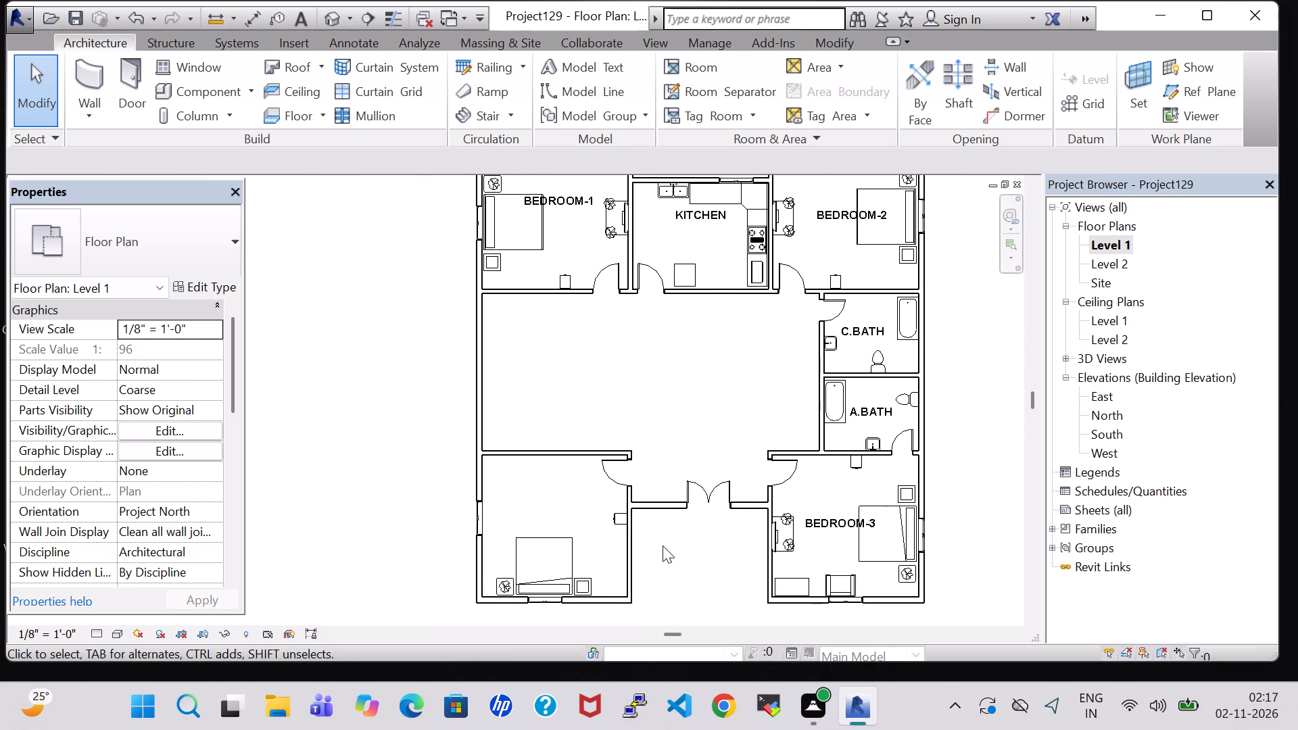
{"action": "scroll", "coordinate": [674, 537], "scroll_direction": "down", "scroll_amount": 1}
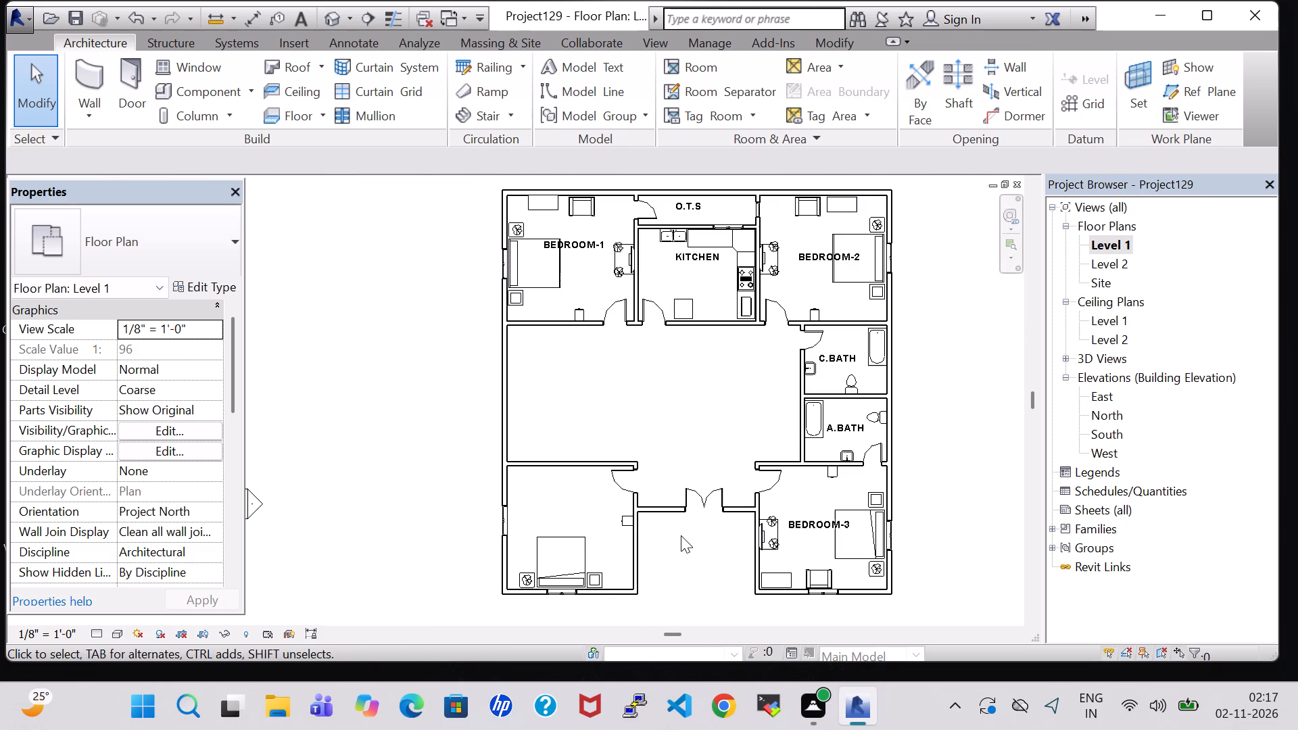
{"action": "left_click", "coordinate": [777, 571]}
{"action": "right_click", "coordinate": [776, 573]}
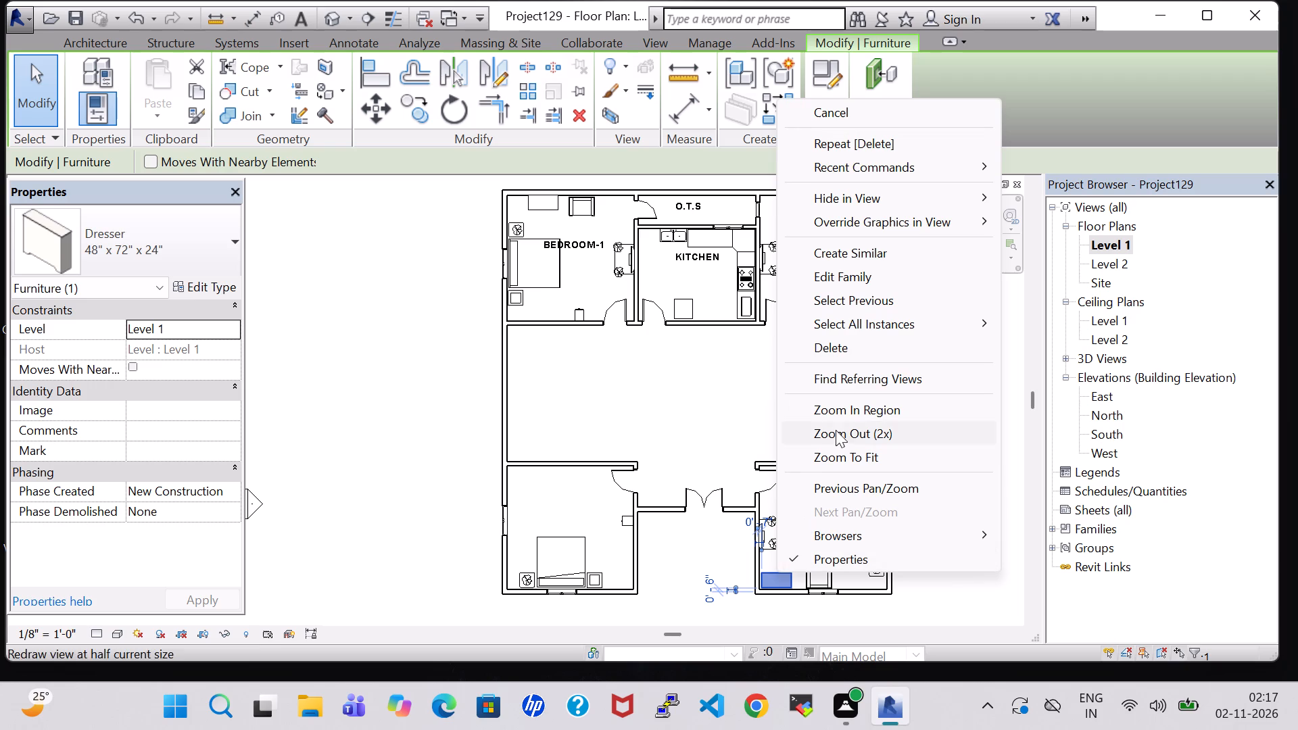
{"action": "left_click", "coordinate": [864, 249]}
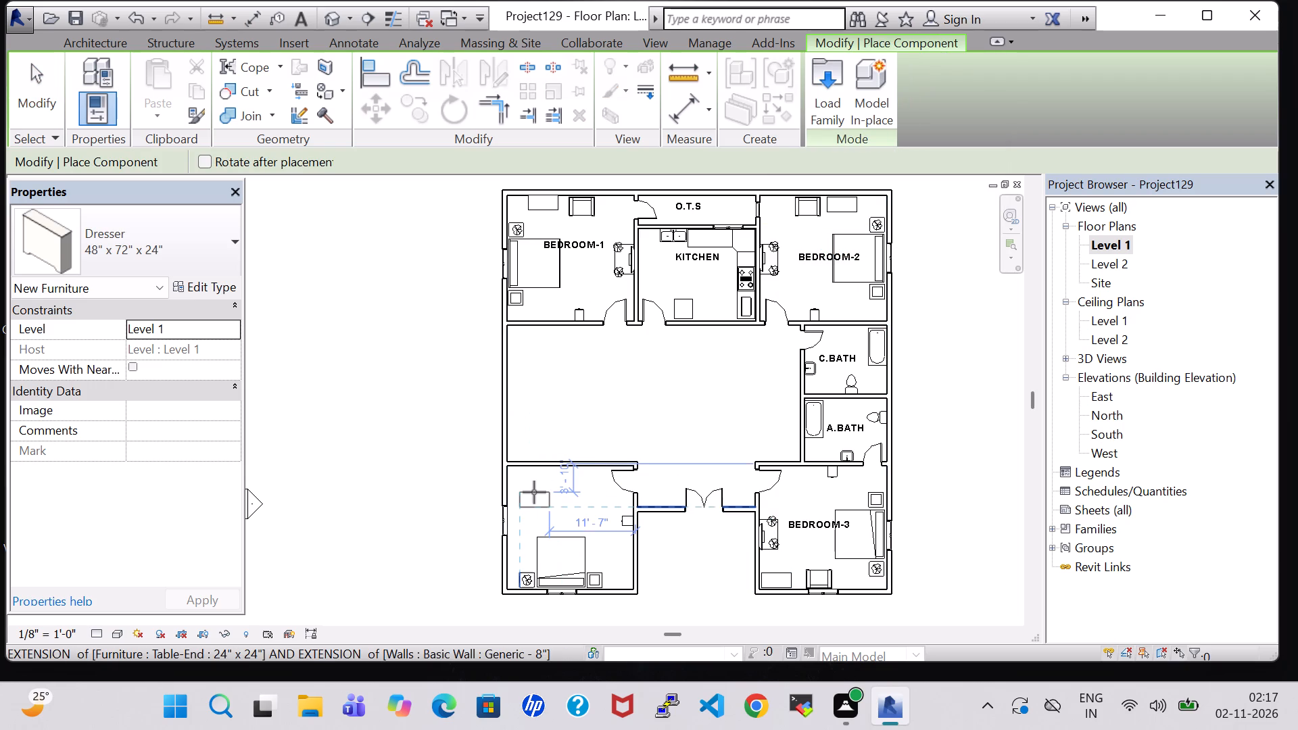
{"action": "key", "text": "space"}
{"action": "key", "text": "space"}
{"action": "scroll", "coordinate": [534, 492], "scroll_direction": "up", "scroll_amount": 2}
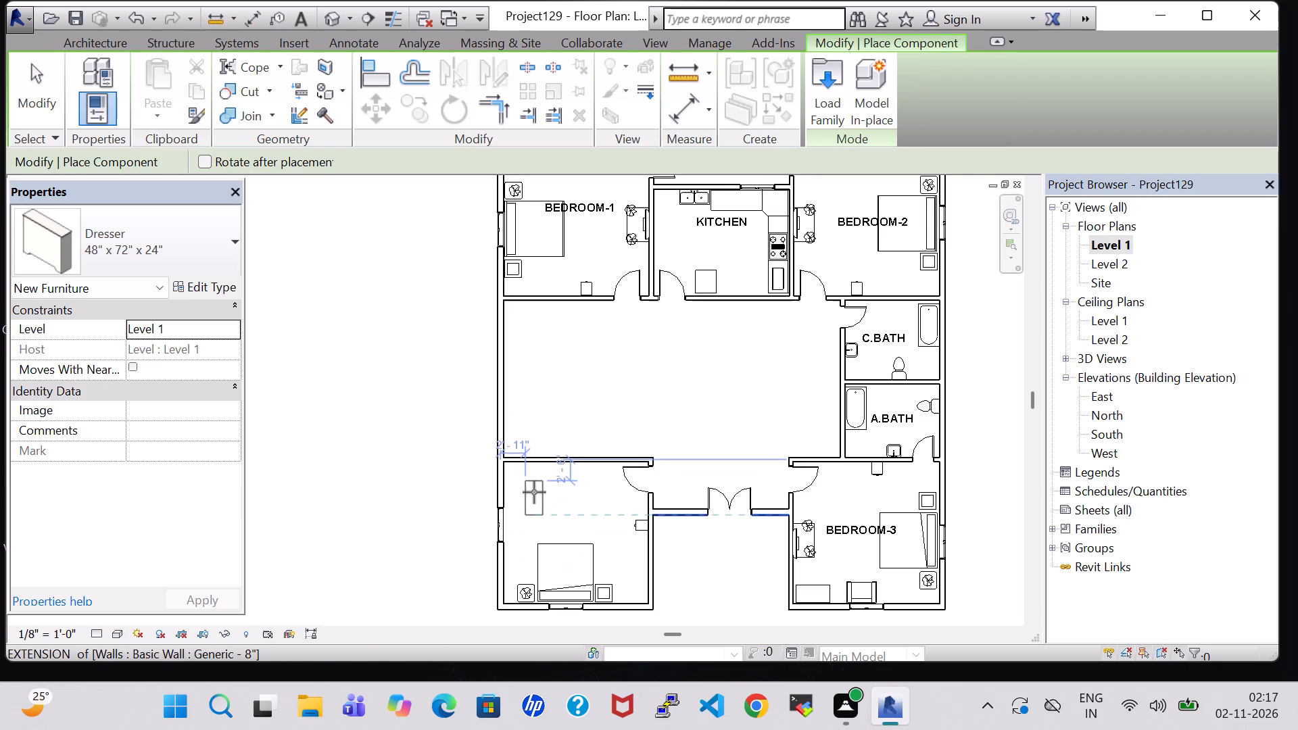
{"action": "scroll", "coordinate": [534, 492], "scroll_direction": "up", "scroll_amount": 3}
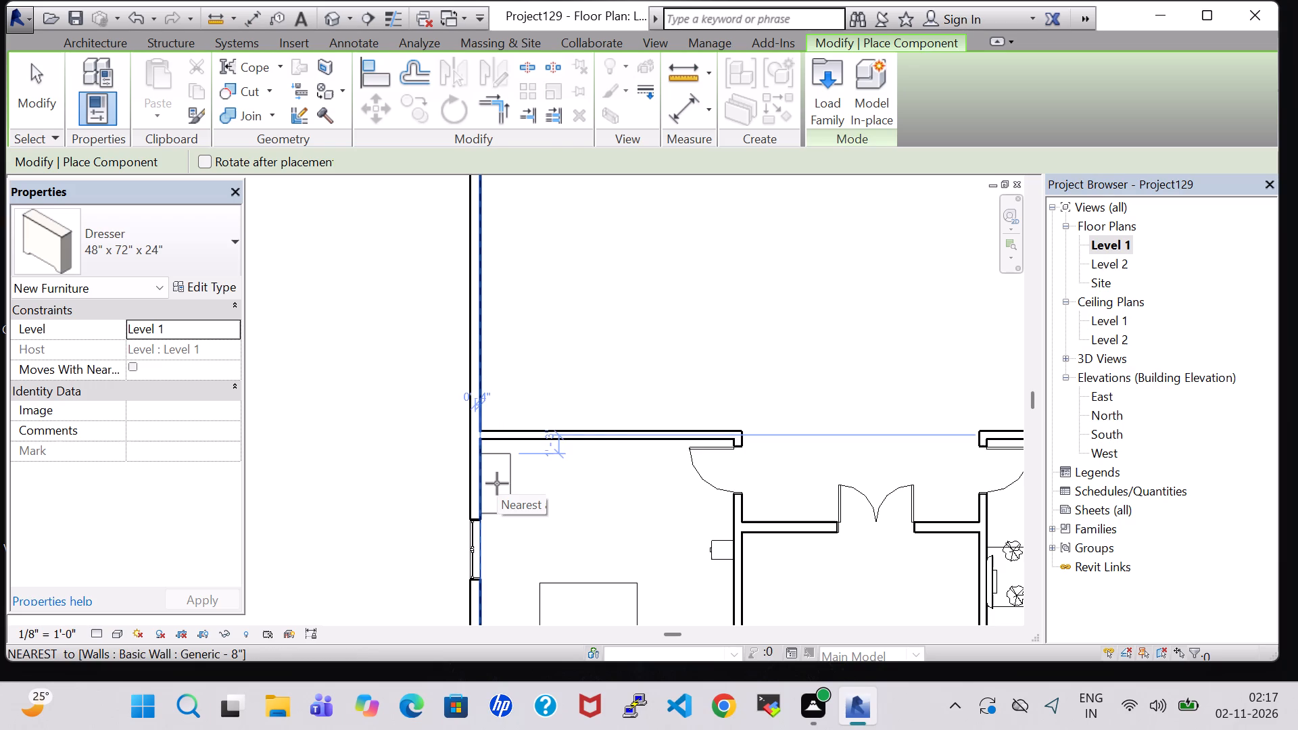
{"action": "left_click", "coordinate": [497, 483]}
{"action": "key", "text": "Escape"}
{"action": "key", "text": "Escape"}
Nudge the lower-west bedroom's dresser slightly east and north, leaving a small gap from the west wall.
{"action": "left_click", "coordinate": [501, 483]}
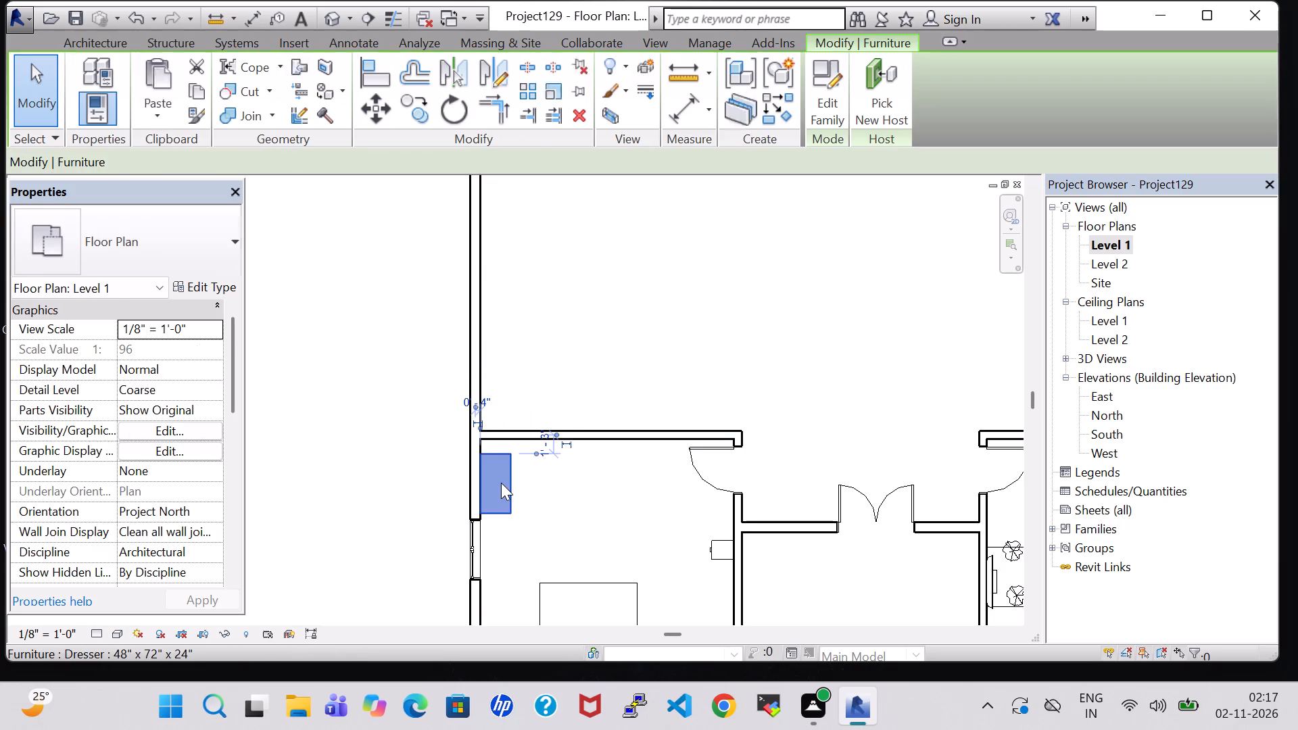
{"action": "key", "text": "Right"}
{"action": "key", "text": "Up"}
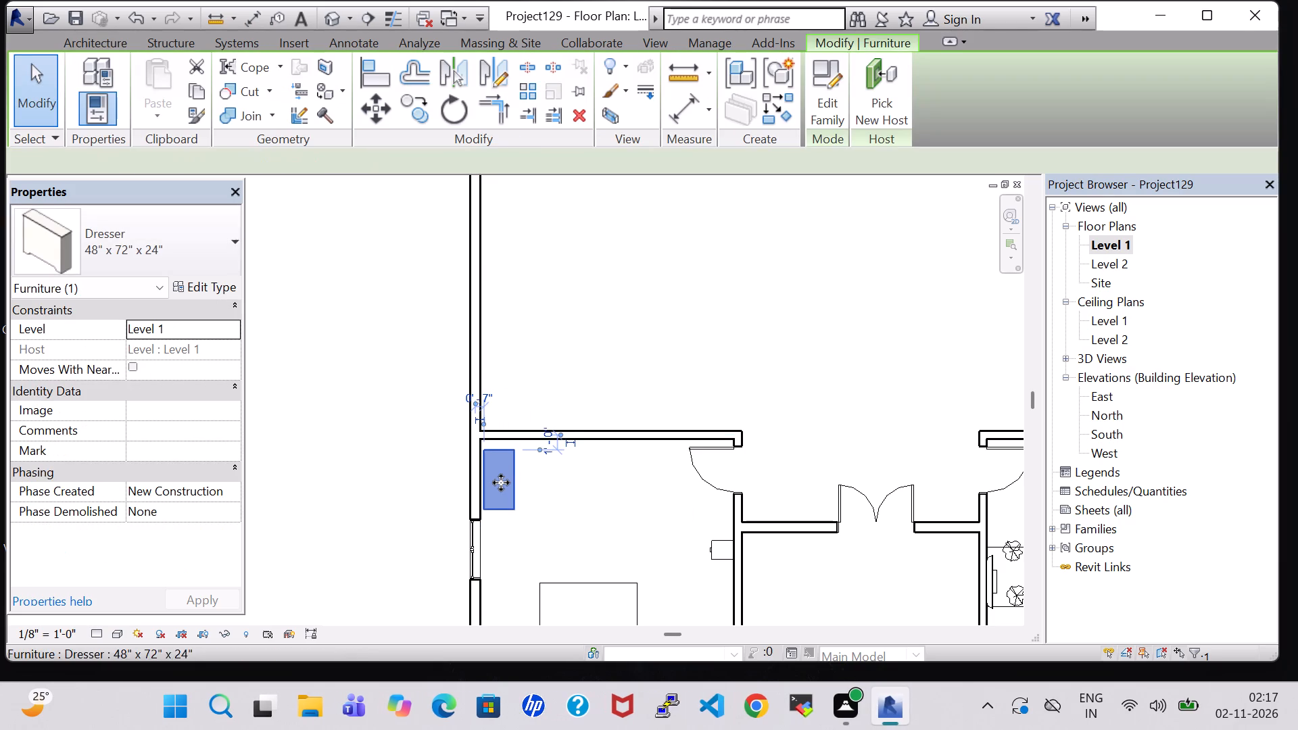
{"action": "key", "text": "Up"}
{"action": "key", "text": "Up"}
{"action": "key", "text": "Down"}
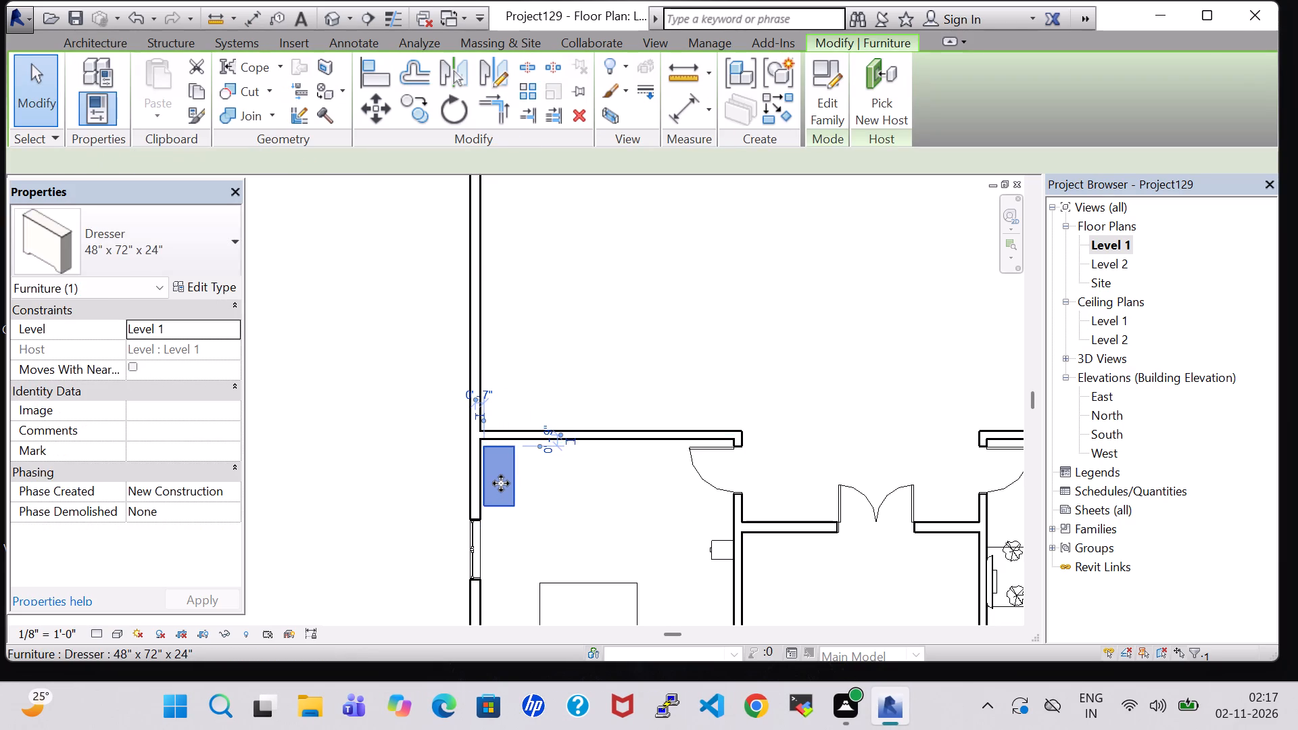
{"action": "left_click", "coordinate": [627, 350]}
Place a Chair-Corbu like BEDROOM-3's in the lower-west bedroom, south of the dresser, with its back to the west window.
{"action": "scroll", "coordinate": [627, 350], "scroll_direction": "down", "scroll_amount": 6}
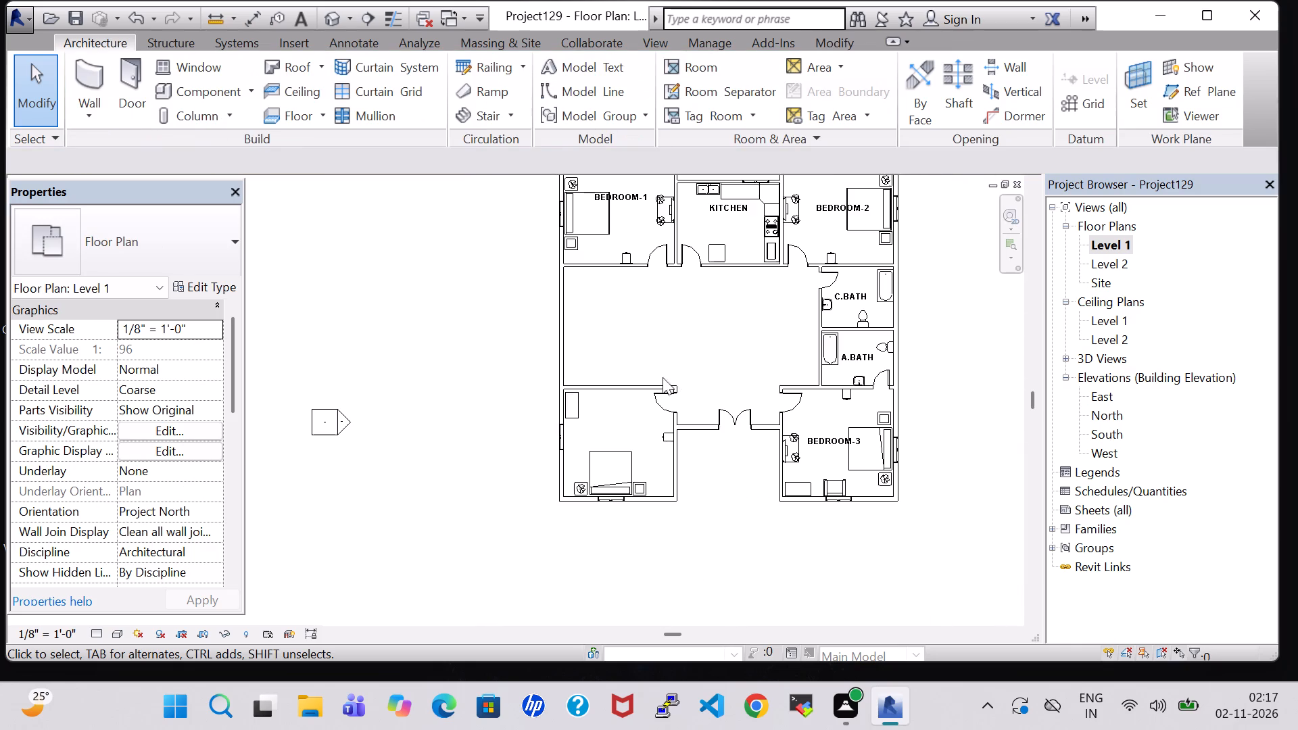
{"action": "scroll", "coordinate": [868, 407], "scroll_direction": "up", "scroll_amount": 6}
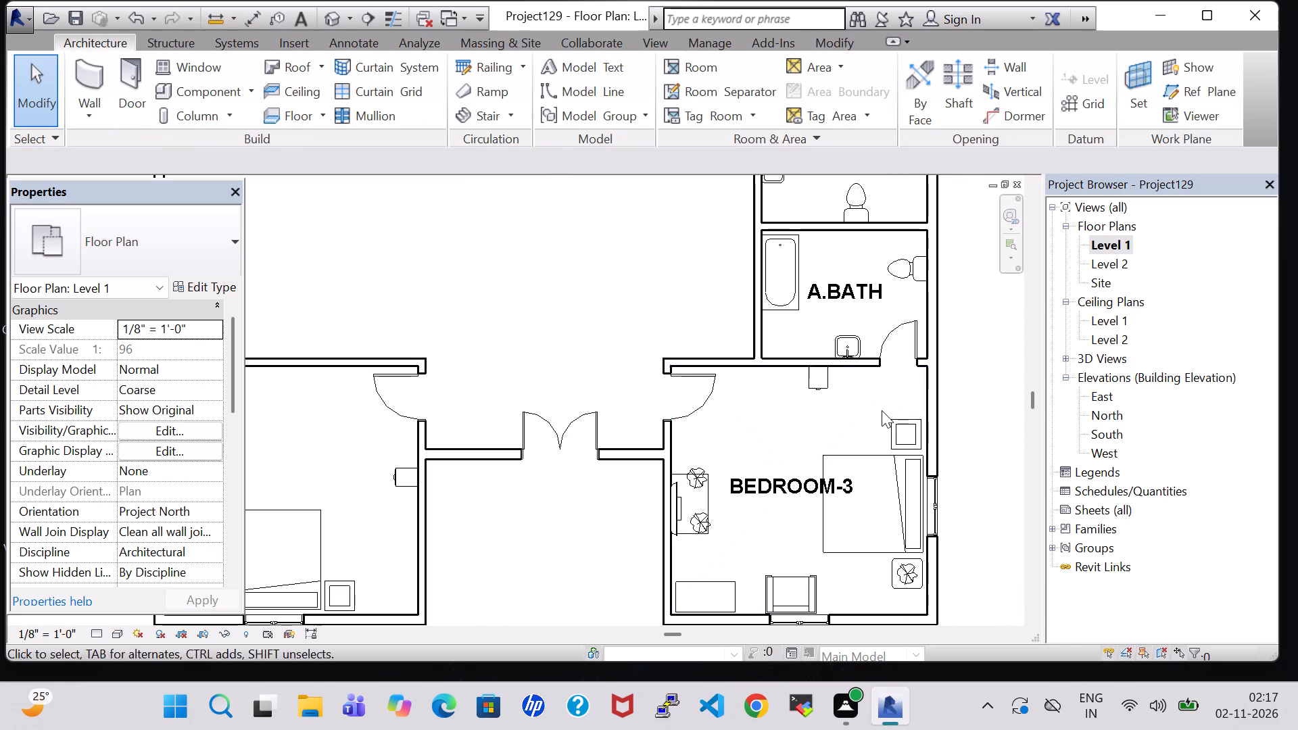
{"action": "left_click", "coordinate": [776, 575]}
{"action": "right_click", "coordinate": [776, 575]}
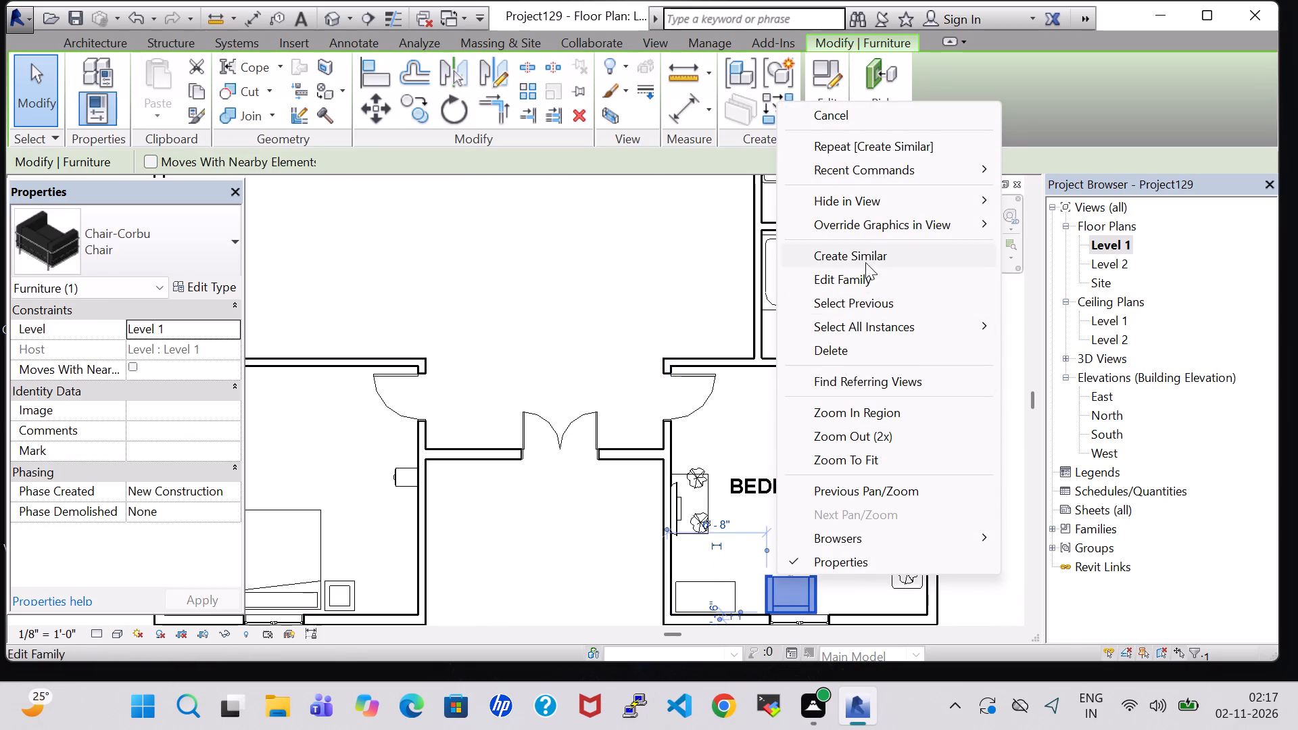
{"action": "left_click", "coordinate": [860, 257]}
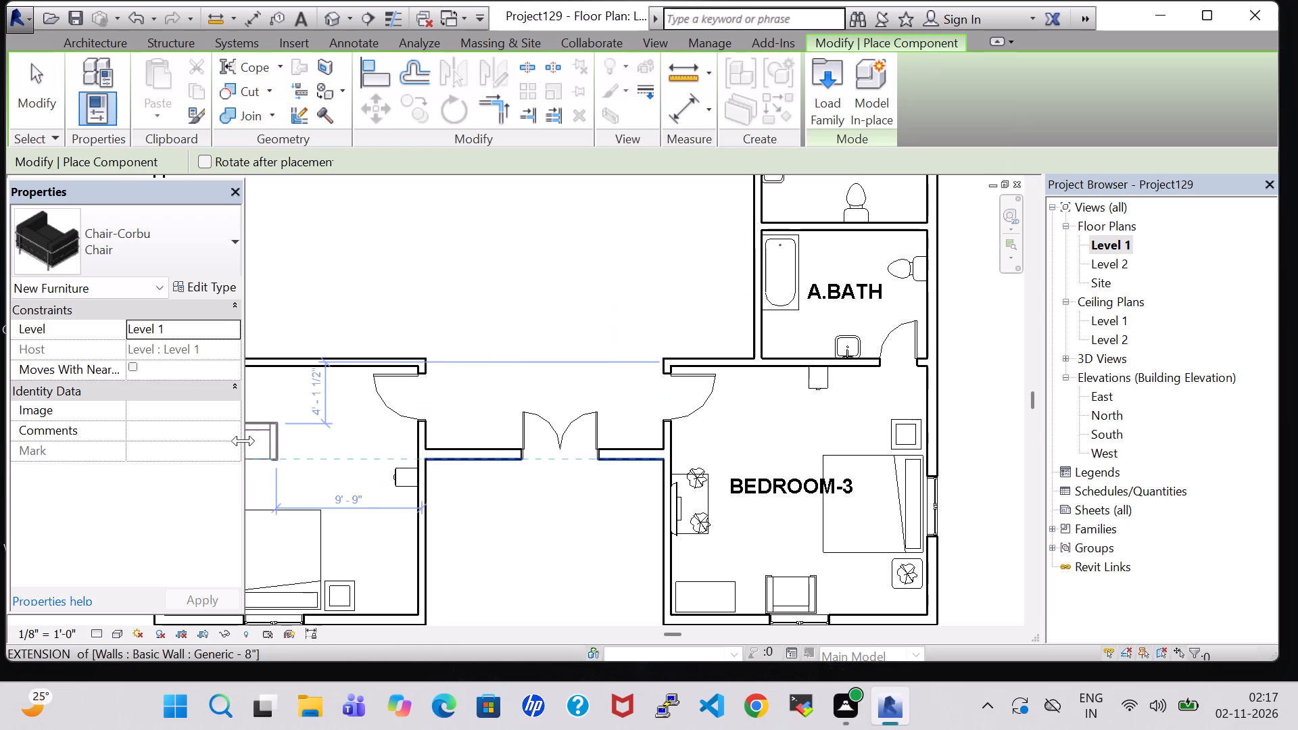
{"action": "middle_click_drag", "start_coordinate": [254, 445], "coordinate": [468, 518]}
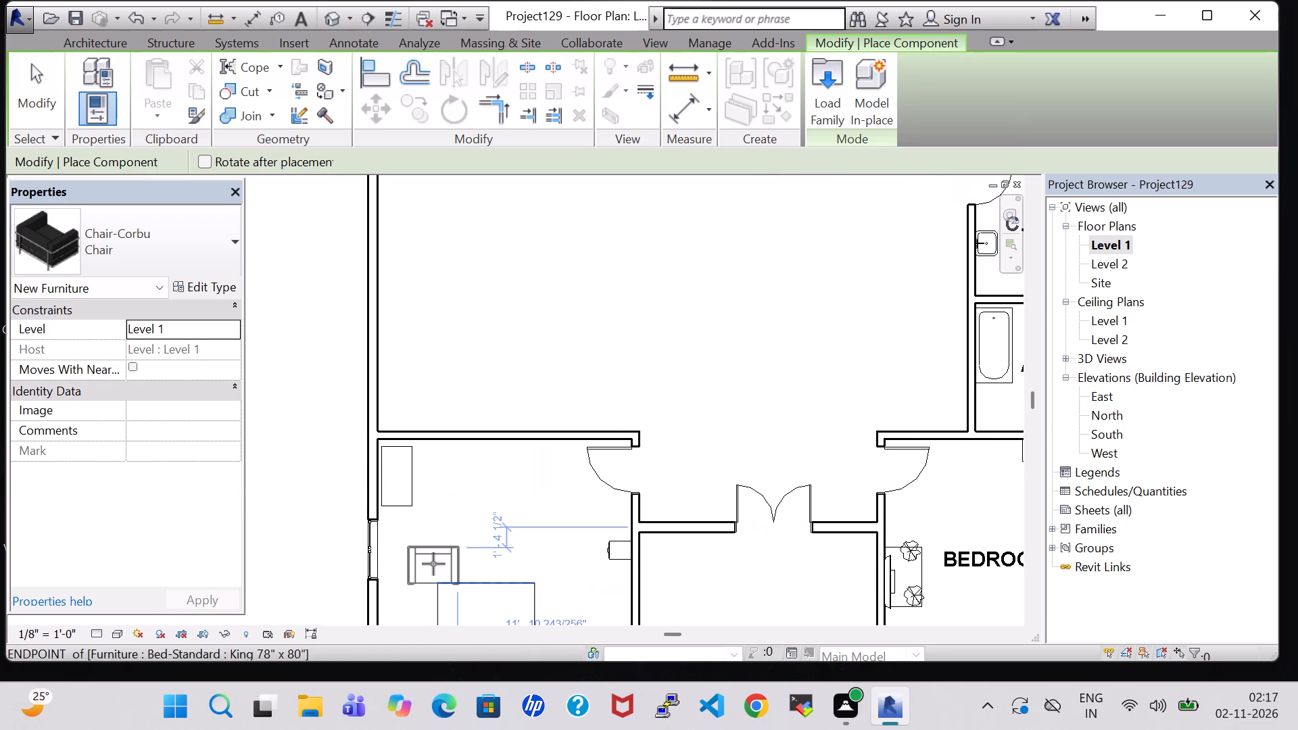
{"action": "key", "text": "space"}
{"action": "scroll", "coordinate": [423, 565], "scroll_direction": "up", "scroll_amount": 7}
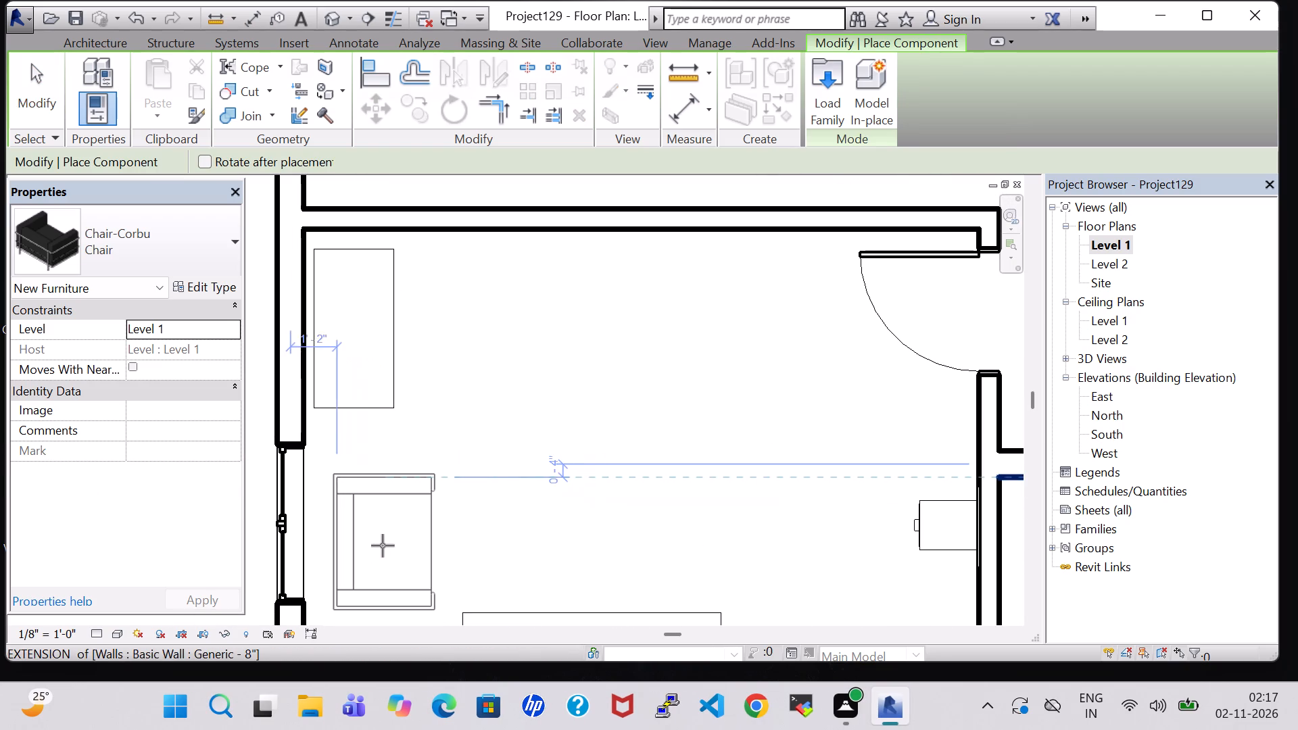
{"action": "left_click", "coordinate": [365, 531]}
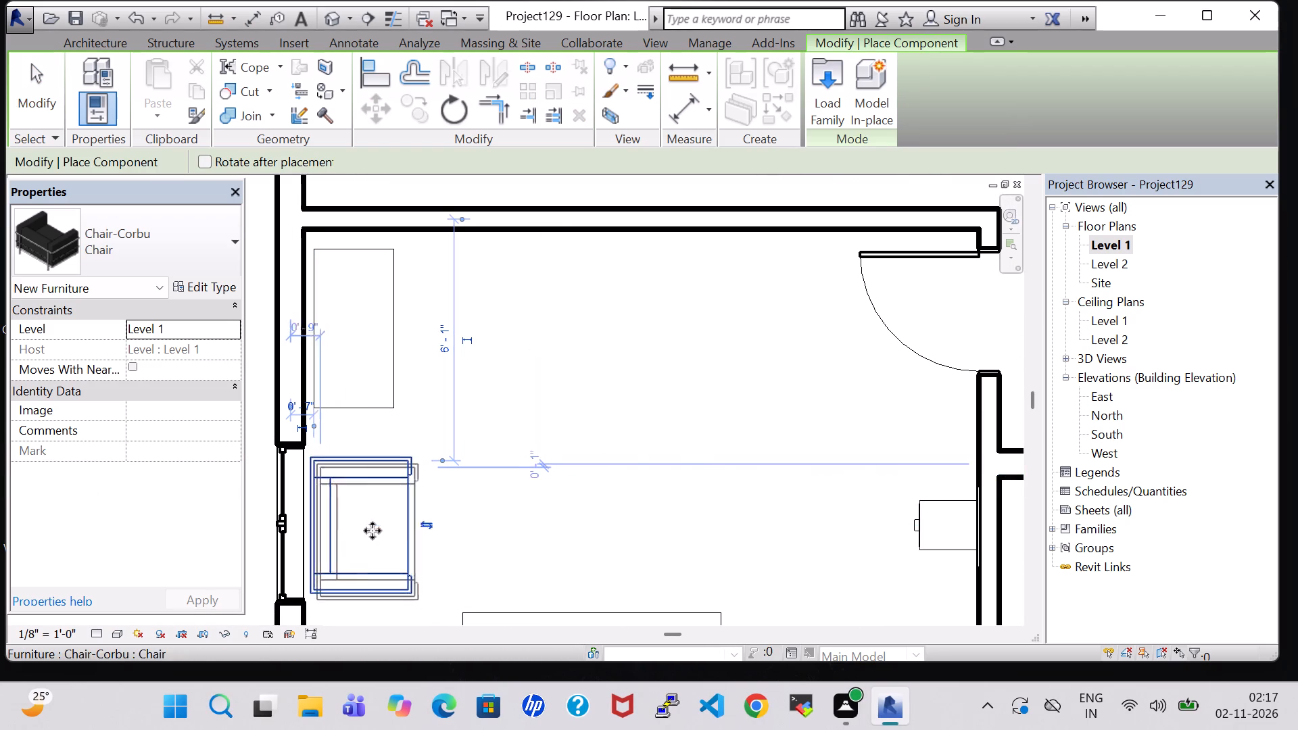
{"action": "key", "text": "Escape"}
{"action": "key", "text": "Escape"}
Nudge the lower-west bedroom's Chair-Corbu north to about 5' 5" from the north wall.
{"action": "scroll", "coordinate": [539, 533], "scroll_direction": "down", "scroll_amount": 4}
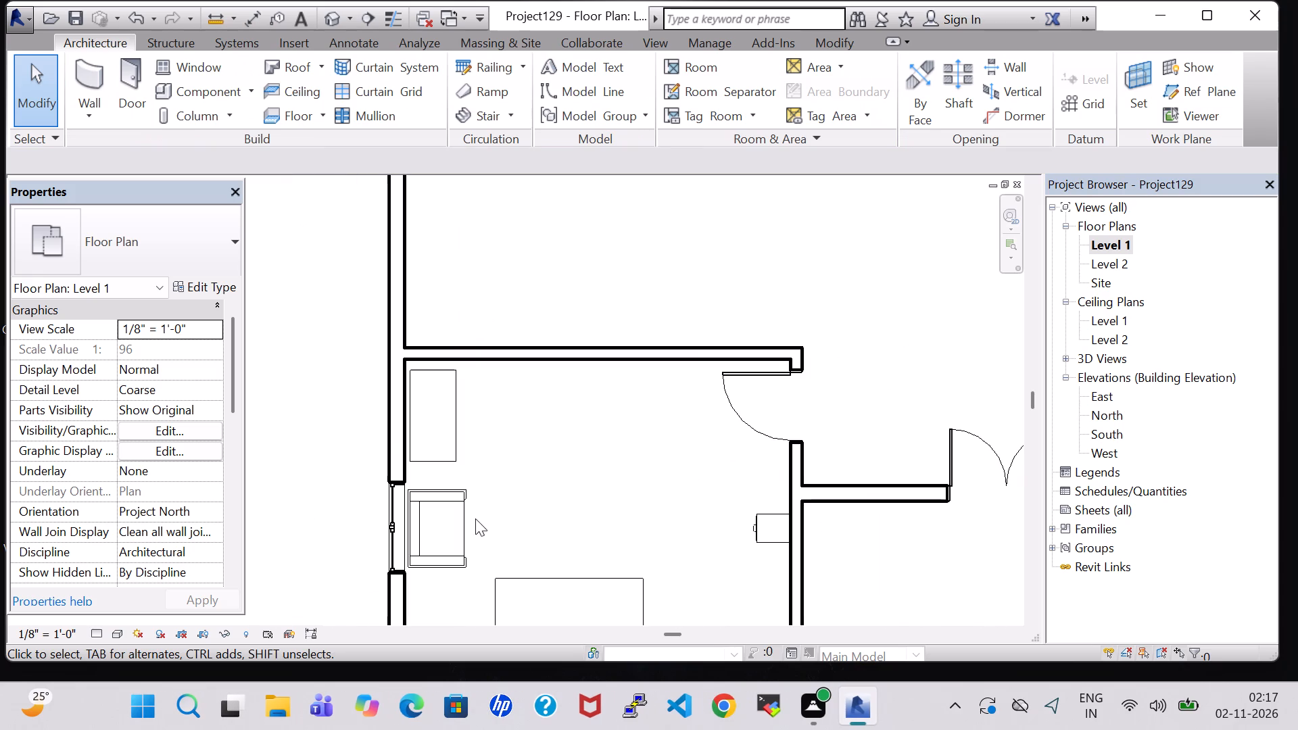
{"action": "left_click", "coordinate": [435, 522]}
{"action": "key", "text": "Up"}
{"action": "key", "text": "Up"}
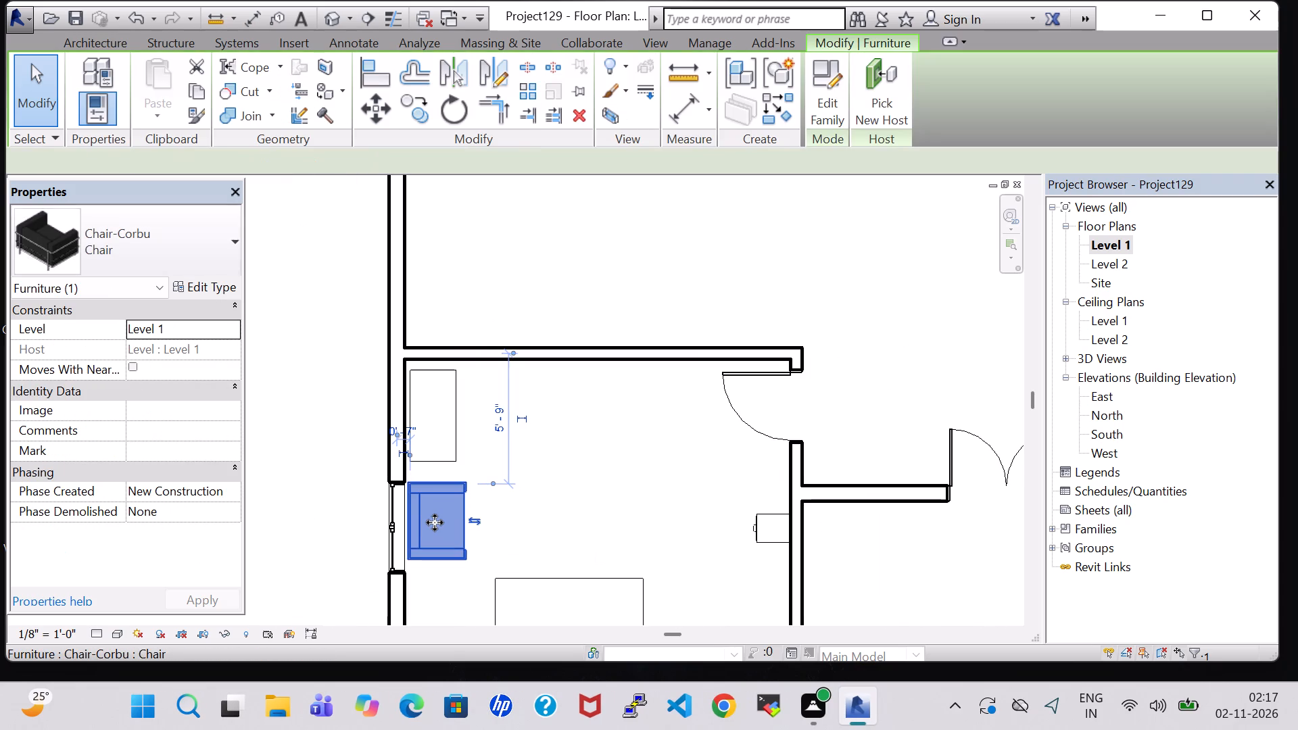
{"action": "key", "text": "Up"}
{"action": "key", "text": "Up"}
{"action": "left_click", "coordinate": [600, 460]}
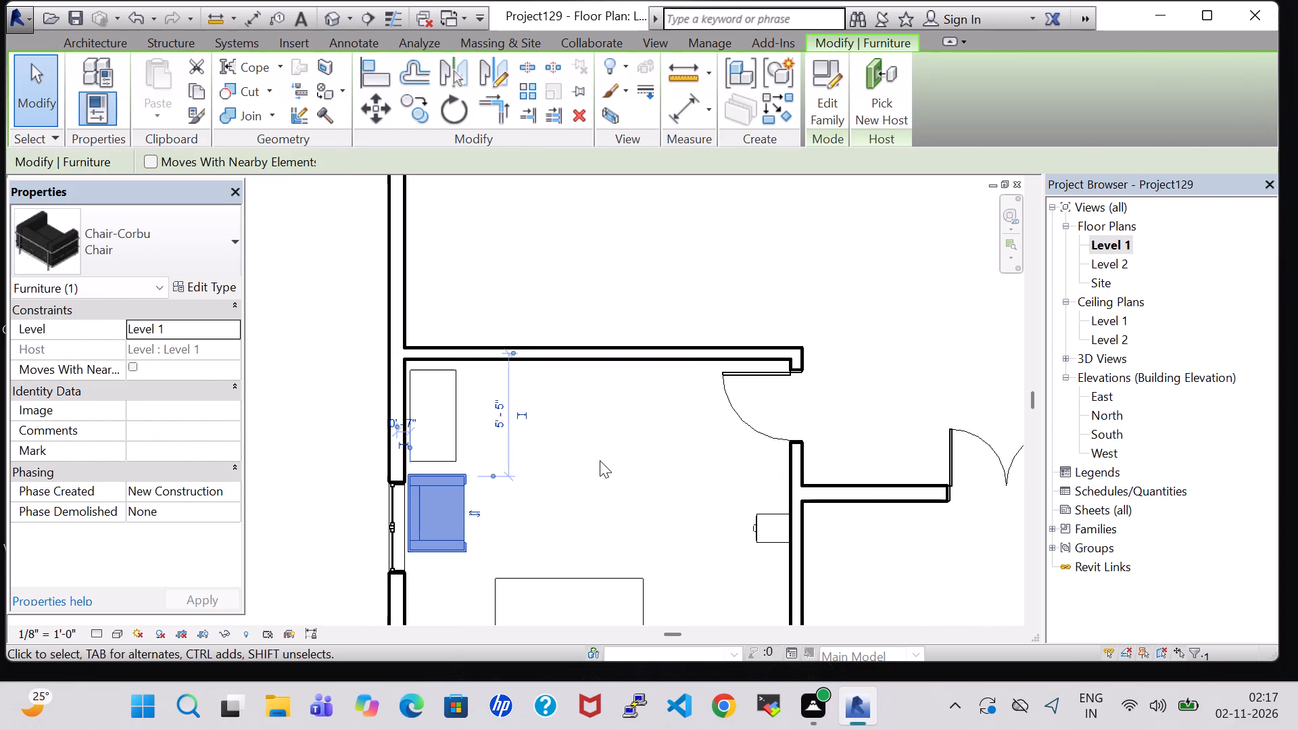
Examine the furniture in the lower-west bedroom, BEDROOM-1, kitchen, BEDROOM-2 and BEDROOM-3 in the 3D view.
{"action": "scroll", "coordinate": [600, 460], "scroll_direction": "down", "scroll_amount": 8}
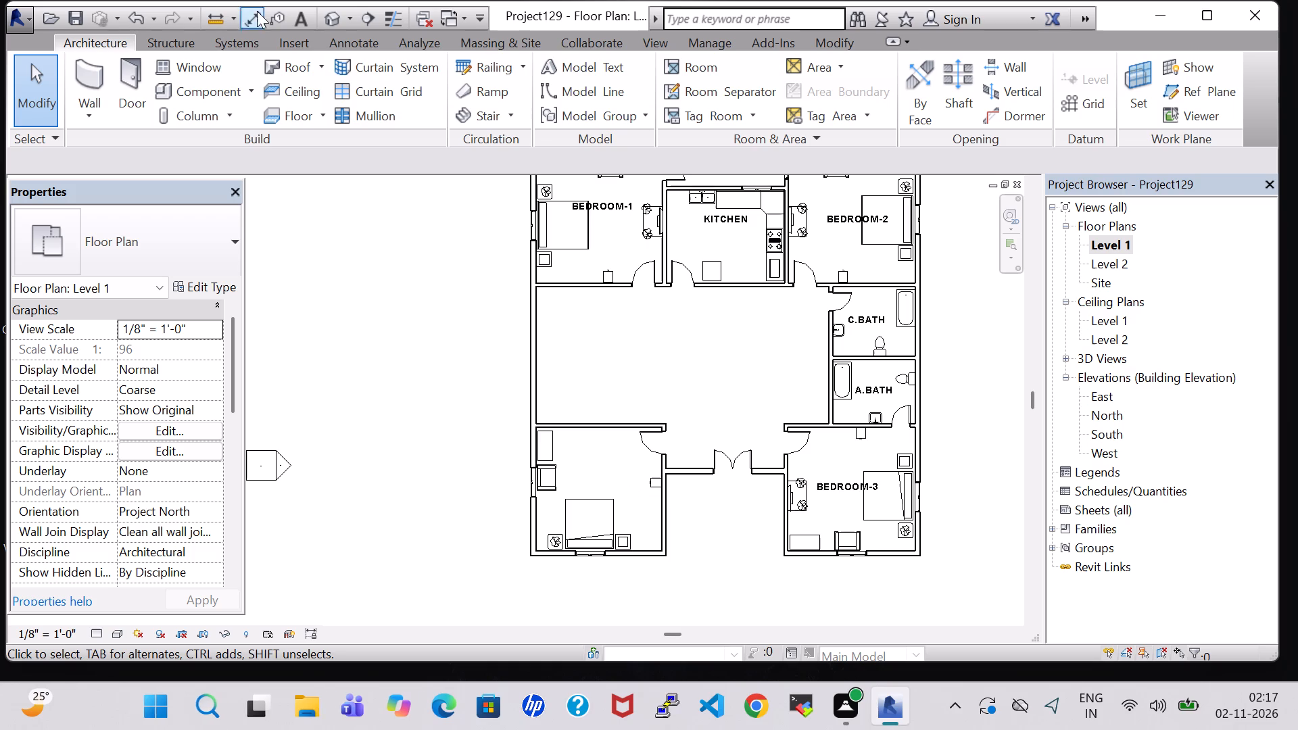
{"action": "left_click", "coordinate": [326, 16]}
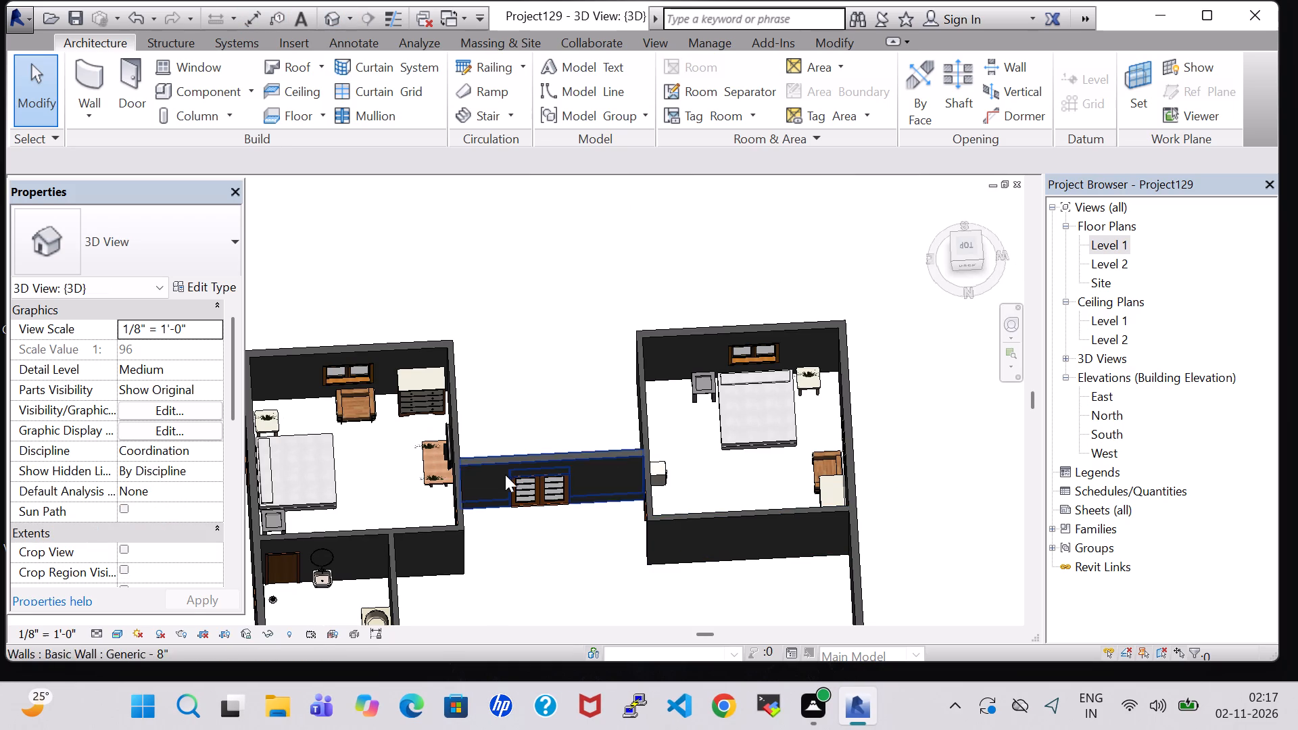
{"action": "middle_click_drag", "start_coordinate": [658, 476], "coordinate": [730, 501], "text": "shift"}
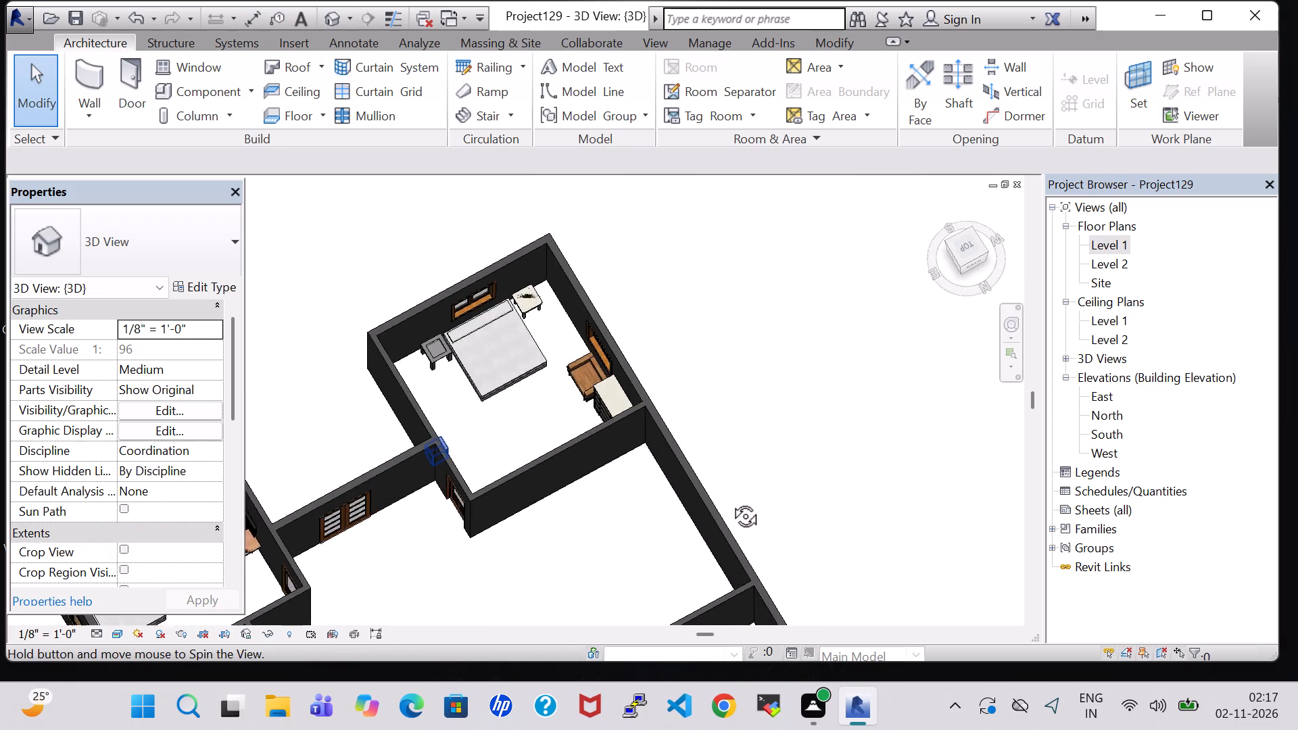
{"action": "middle_click_drag", "start_coordinate": [730, 501], "coordinate": [732, 504], "text": "shift"}
{"action": "scroll", "coordinate": [732, 504], "scroll_direction": "up", "scroll_amount": 1, "text": "shift"}
{"action": "scroll", "coordinate": [579, 470], "scroll_direction": "up", "scroll_amount": 7}
{"action": "scroll", "coordinate": [415, 333], "scroll_direction": "down", "scroll_amount": 2}
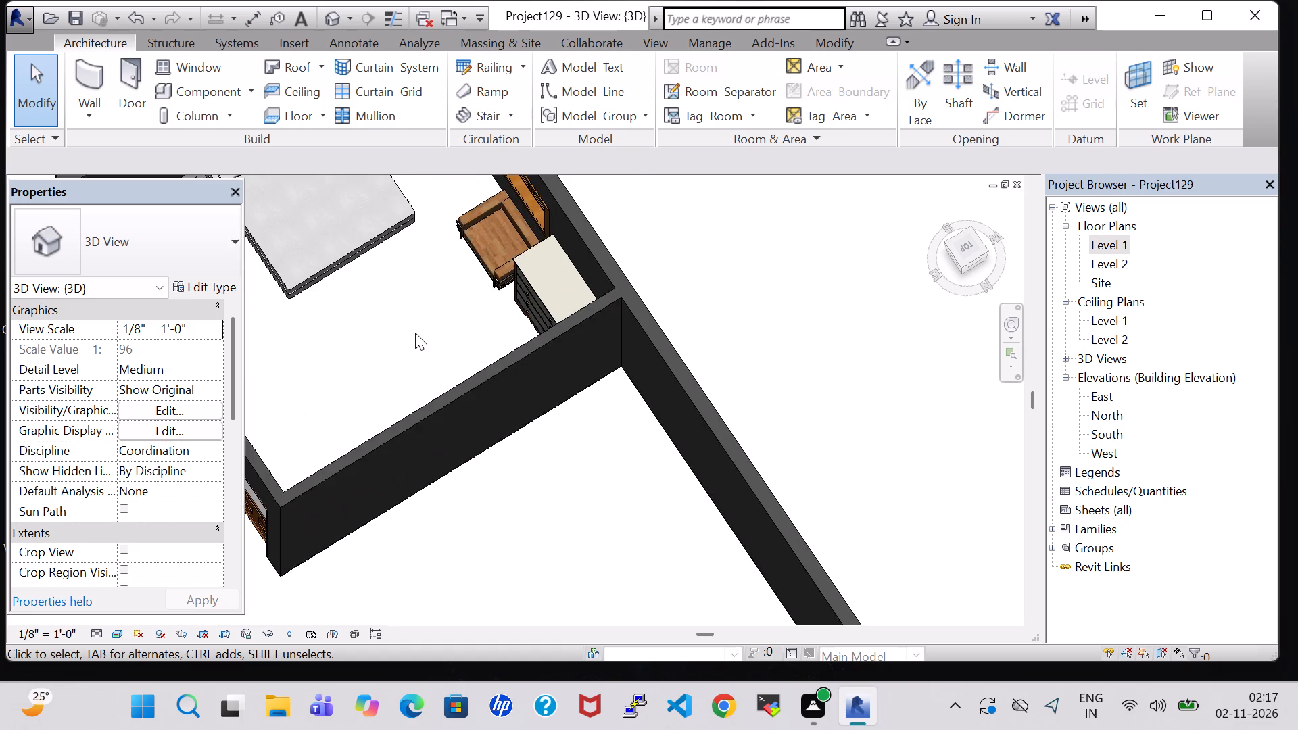
{"action": "scroll", "coordinate": [415, 333], "scroll_direction": "down", "scroll_amount": 4}
{"action": "middle_click_drag", "start_coordinate": [535, 562], "coordinate": [487, 306]}
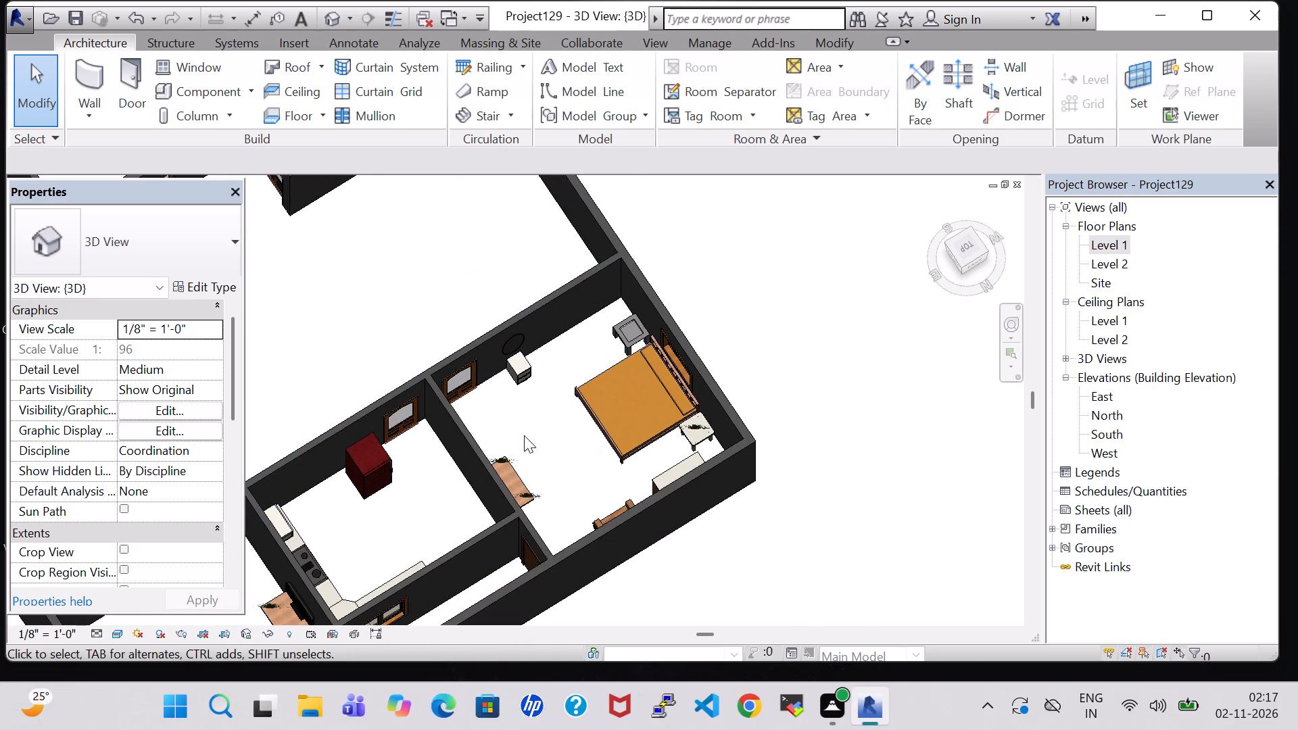
{"action": "middle_click_drag", "start_coordinate": [630, 463], "coordinate": [647, 604], "text": "shift"}
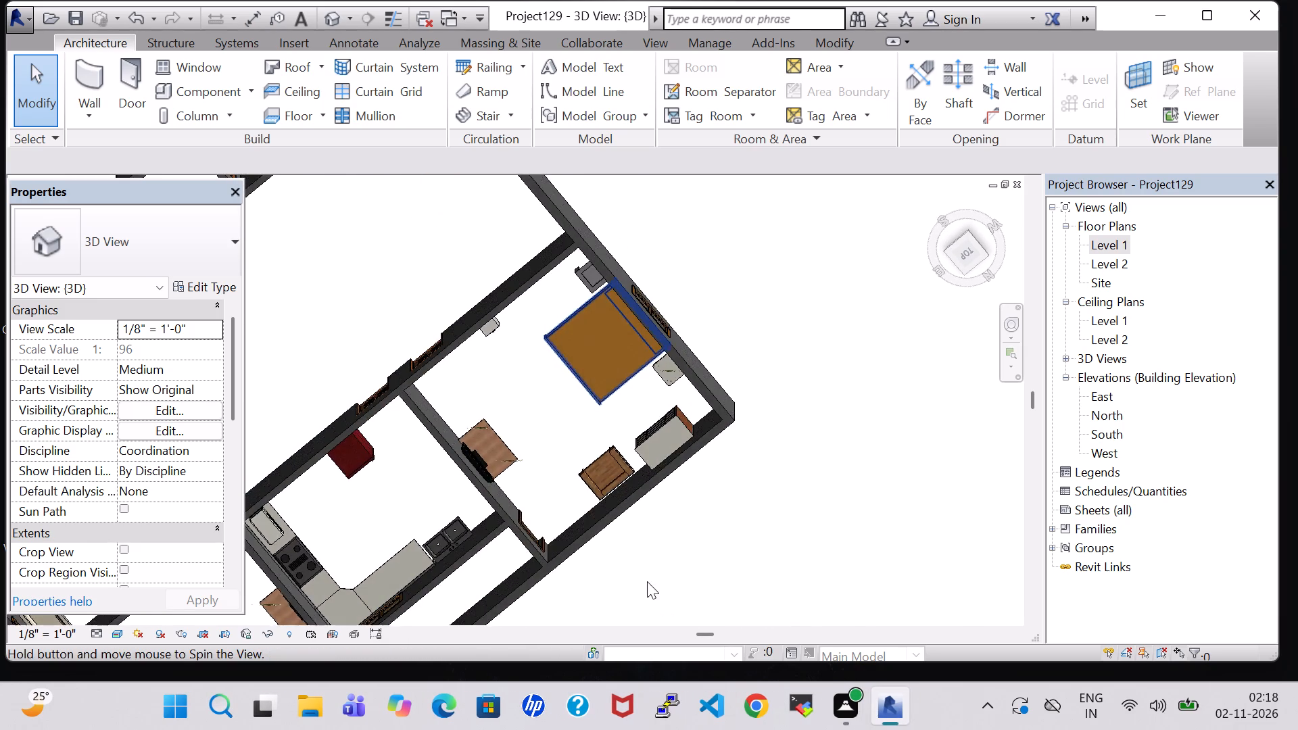
{"action": "scroll", "coordinate": [638, 431], "scroll_direction": "up", "scroll_amount": 8}
{"action": "middle_click_drag", "start_coordinate": [636, 426], "coordinate": [643, 443], "text": "shift"}
{"action": "scroll", "coordinate": [643, 443], "scroll_direction": "down", "scroll_amount": 6}
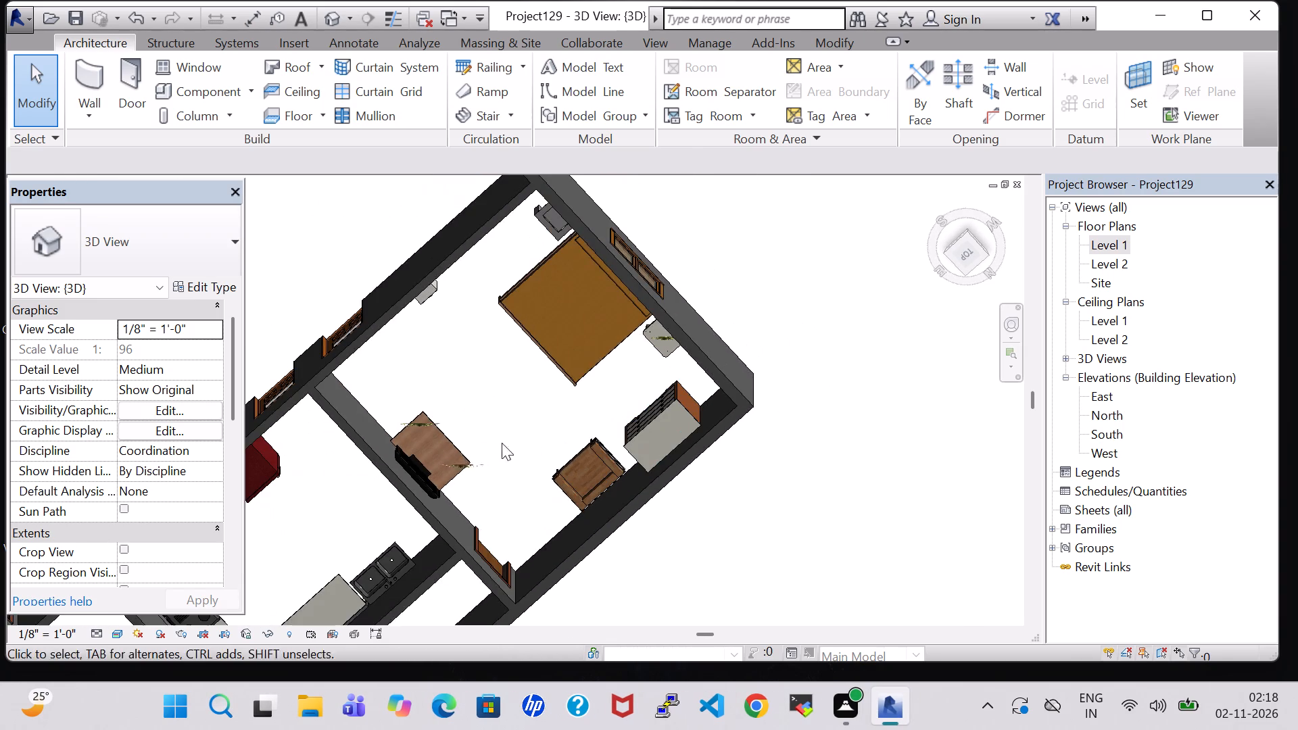
{"action": "middle_click_drag", "start_coordinate": [475, 447], "coordinate": [723, 212]}
{"action": "scroll", "coordinate": [491, 358], "scroll_direction": "down", "scroll_amount": 1}
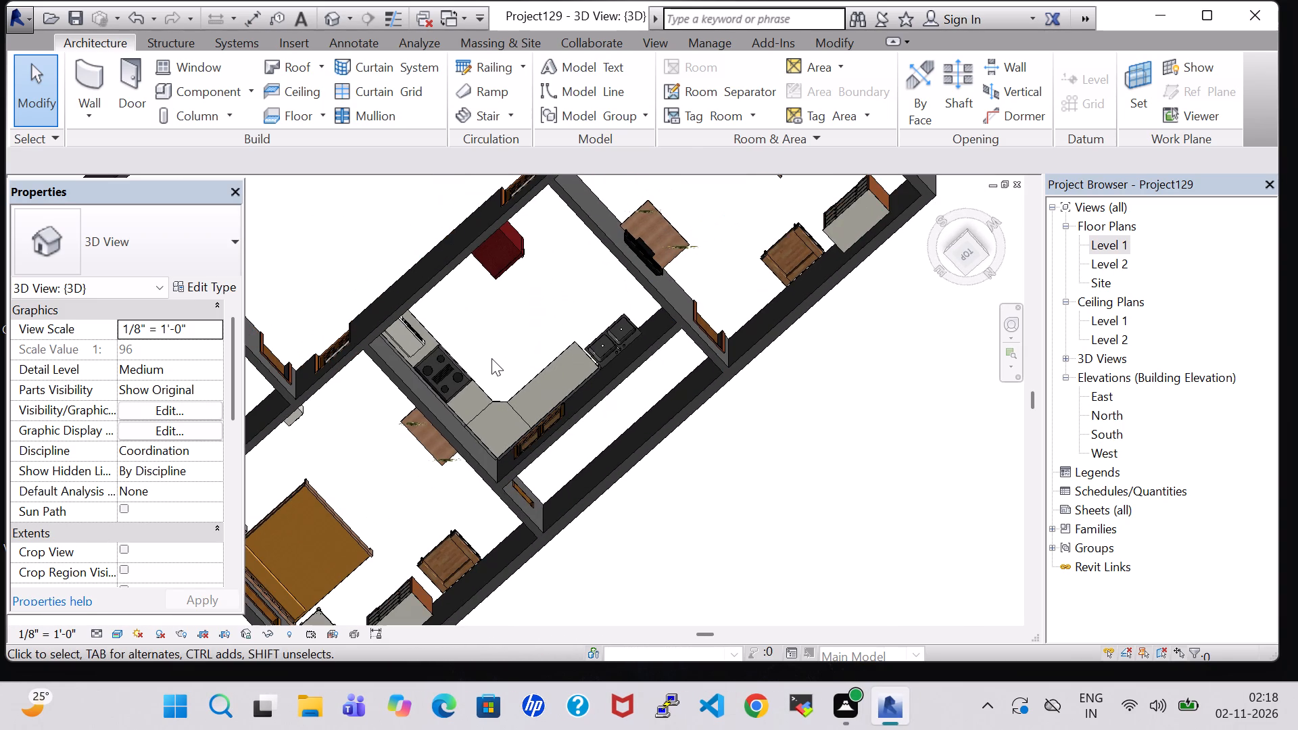
{"action": "middle_click_drag", "start_coordinate": [390, 458], "coordinate": [550, 415]}
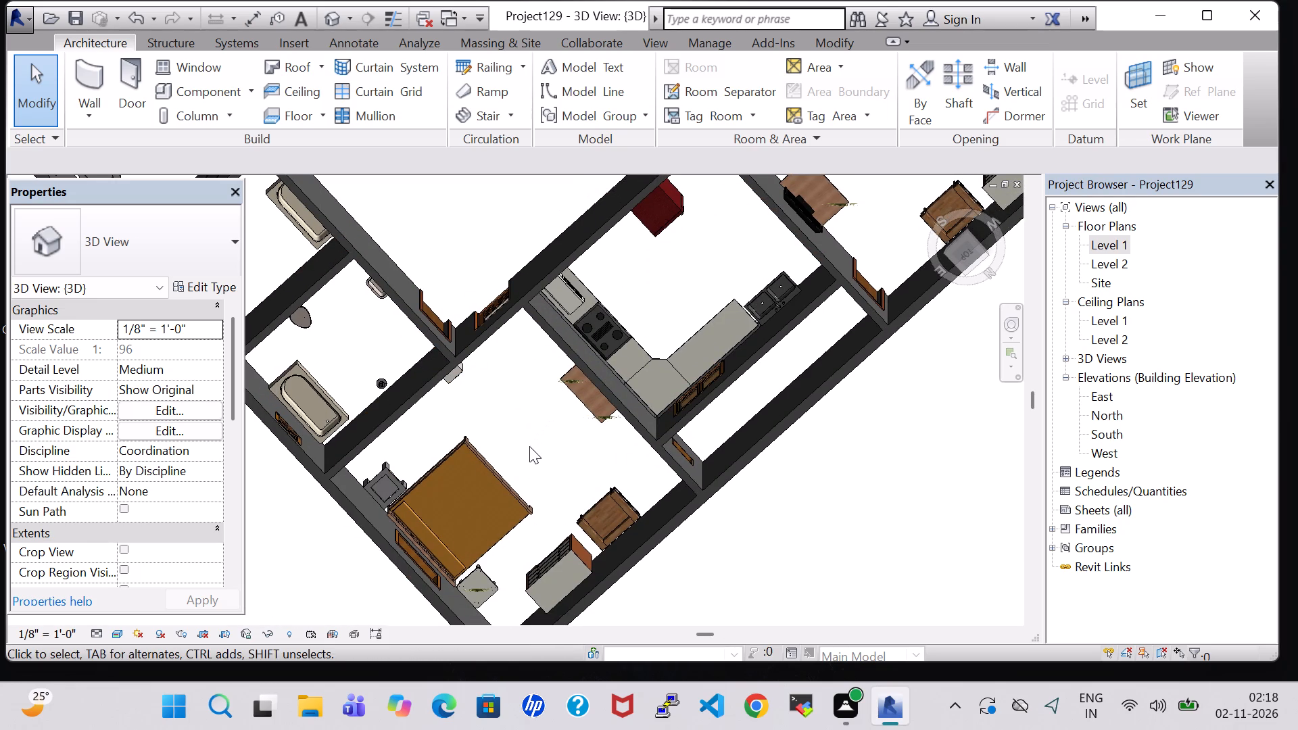
{"action": "middle_click_drag", "start_coordinate": [529, 446], "coordinate": [544, 452], "text": "shift"}
{"action": "middle_click_drag", "start_coordinate": [443, 145], "coordinate": [579, 322]}
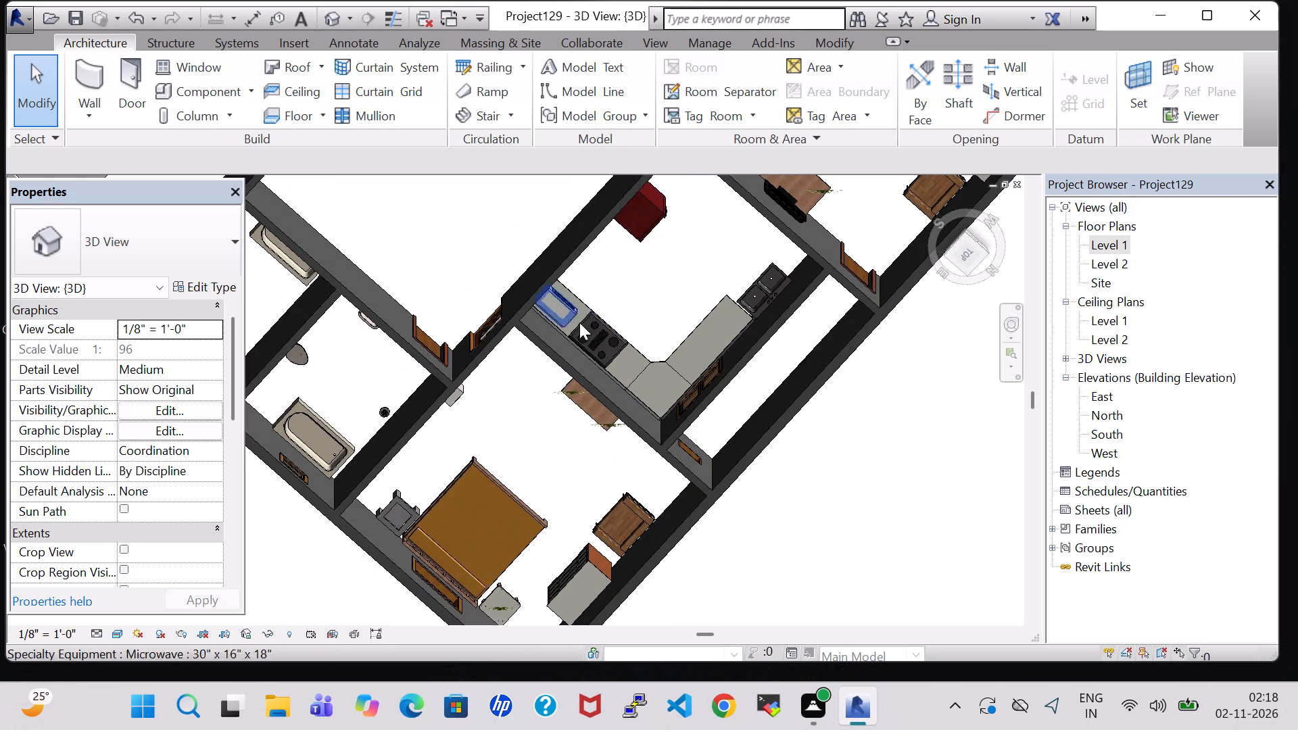
{"action": "middle_click_drag", "start_coordinate": [579, 322], "coordinate": [671, 441]}
{"action": "middle_click_drag", "start_coordinate": [412, 244], "coordinate": [820, 610]}
{"action": "middle_click_drag", "start_coordinate": [606, 508], "coordinate": [601, 502]}
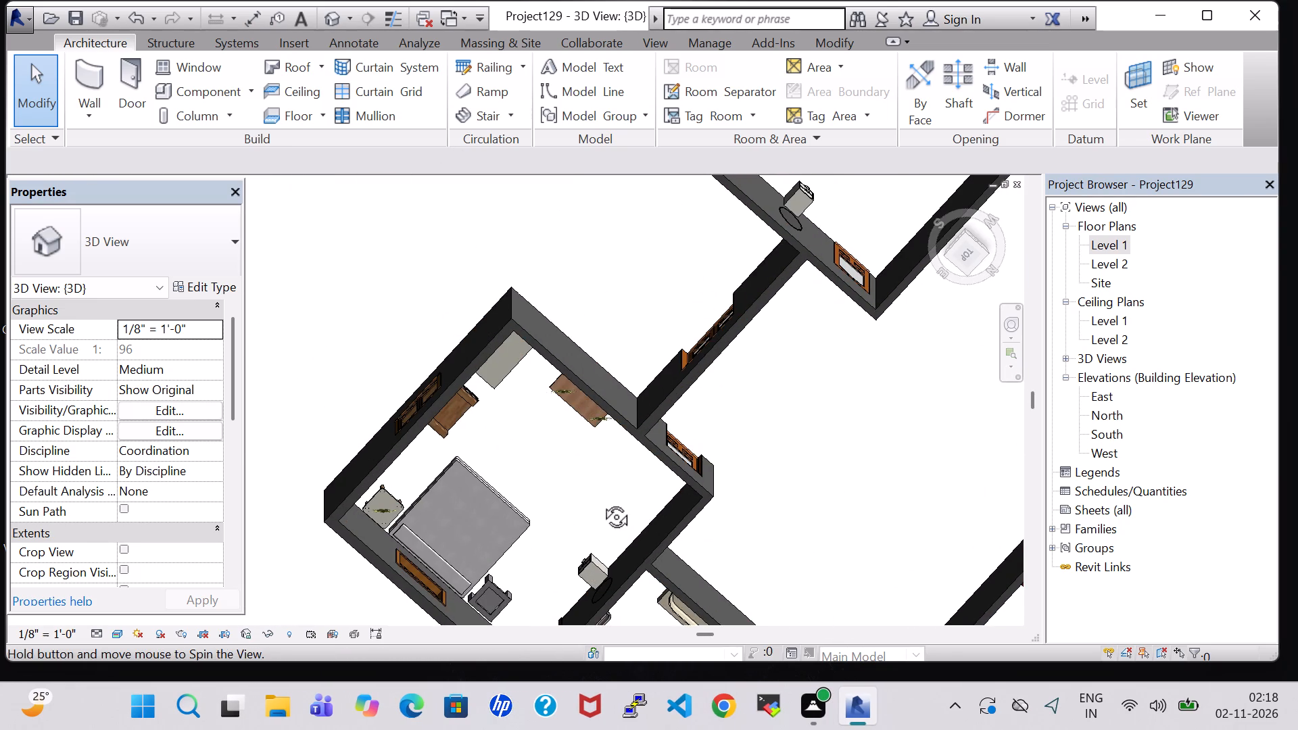
{"action": "middle_click_drag", "start_coordinate": [601, 502], "coordinate": [560, 353]}
{"action": "middle_click", "coordinate": [562, 346], "text": "shift"}
{"action": "middle_click_drag", "start_coordinate": [635, 329], "coordinate": [628, 283], "text": "shift"}
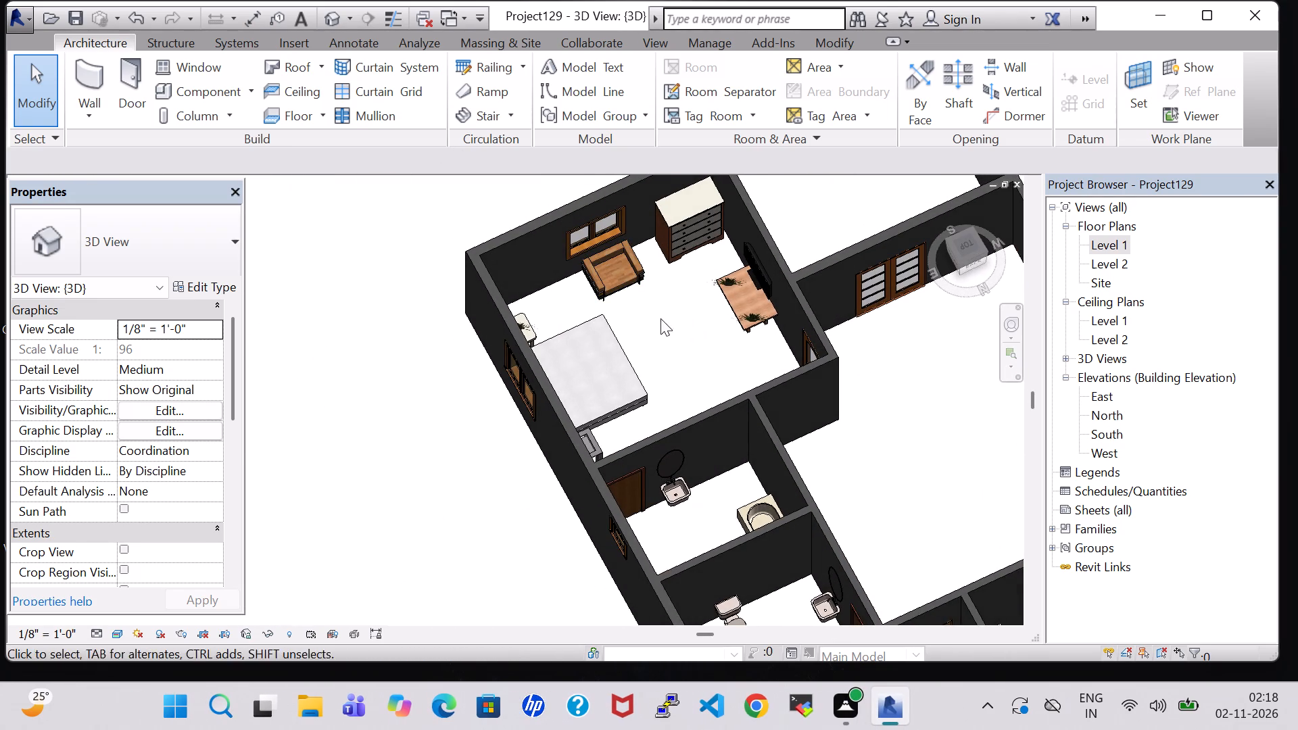
{"action": "middle_click_drag", "start_coordinate": [663, 320], "coordinate": [268, 496]}
Examine the lower-west bedroom's furniture layout and walls in 3D from several angles.
{"action": "middle_click_drag", "start_coordinate": [717, 381], "coordinate": [743, 483], "text": "shift"}
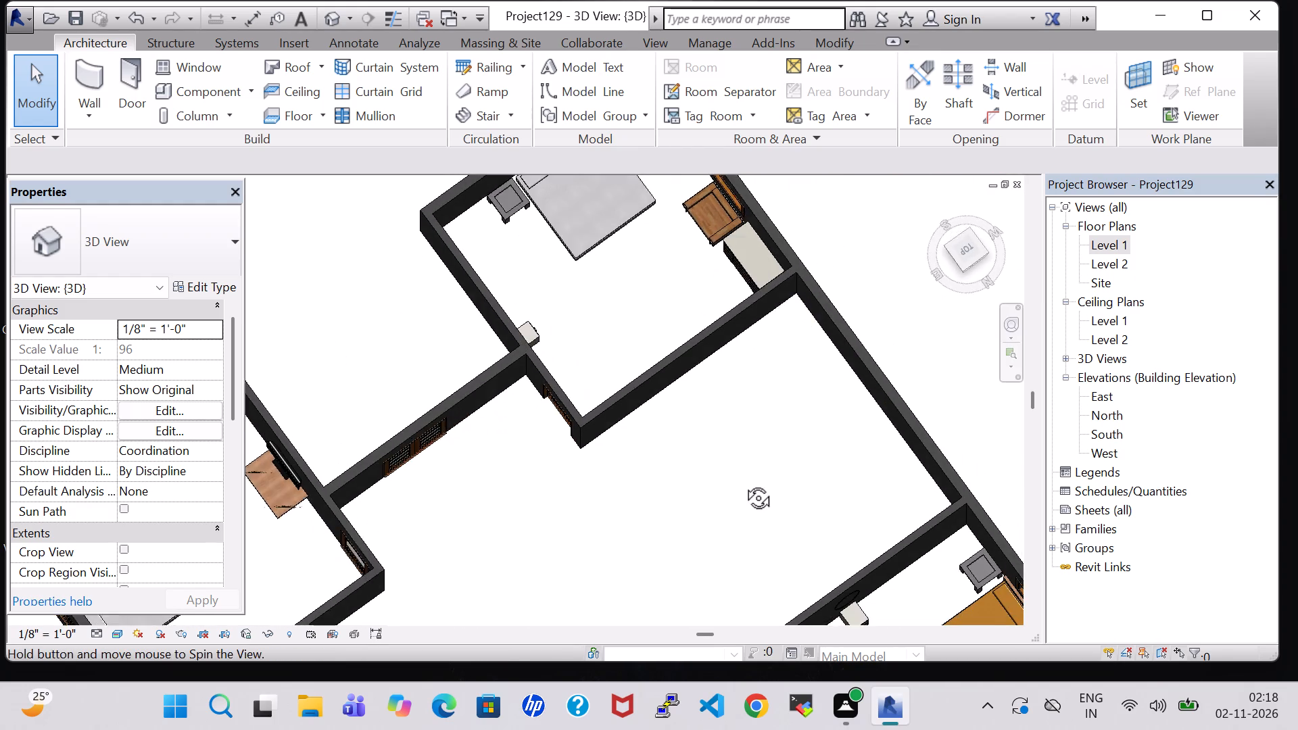
{"action": "middle_click_drag", "start_coordinate": [743, 483], "coordinate": [743, 486], "text": "shift"}
{"action": "middle_click_drag", "start_coordinate": [647, 434], "coordinate": [651, 343]}
{"action": "middle_click_drag", "start_coordinate": [520, 338], "coordinate": [608, 350]}
{"action": "scroll", "coordinate": [593, 349], "scroll_direction": "up", "scroll_amount": 1, "text": "shift"}
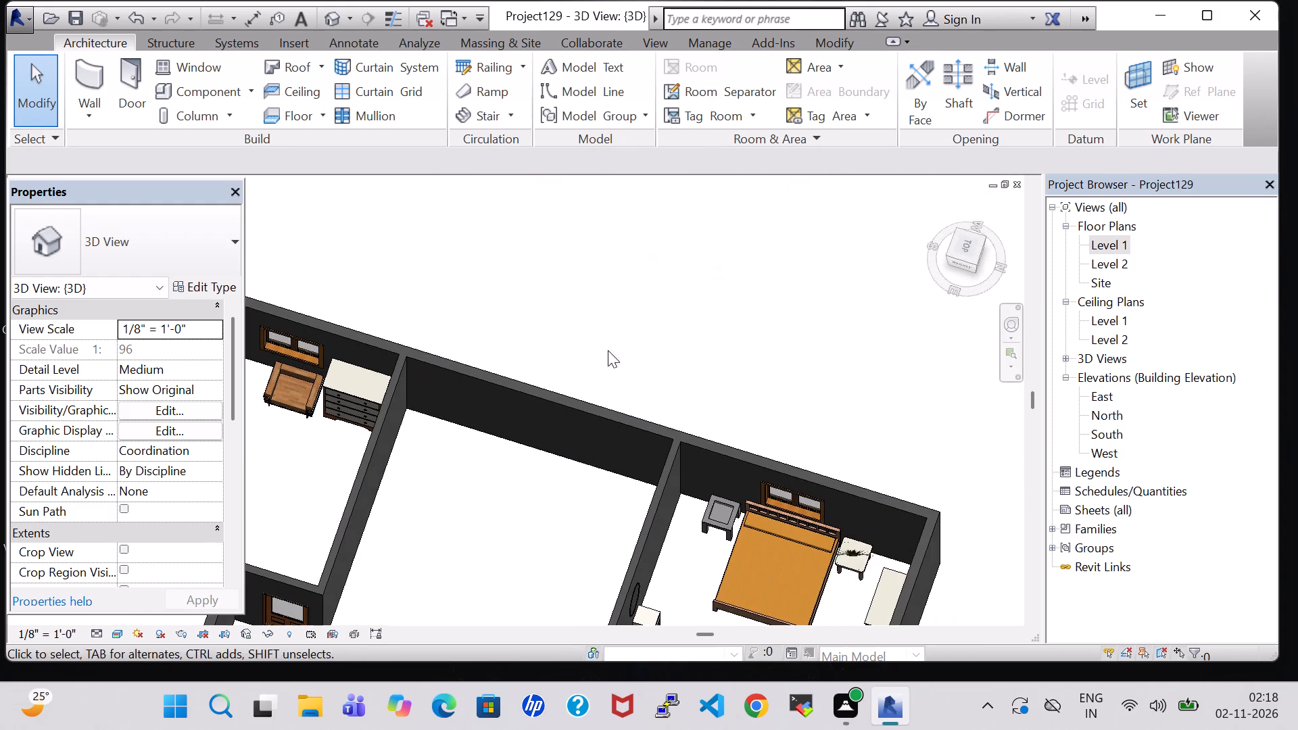
{"action": "scroll", "coordinate": [399, 454], "scroll_direction": "down", "scroll_amount": 3}
{"action": "middle_click_drag", "start_coordinate": [343, 449], "coordinate": [420, 472]}
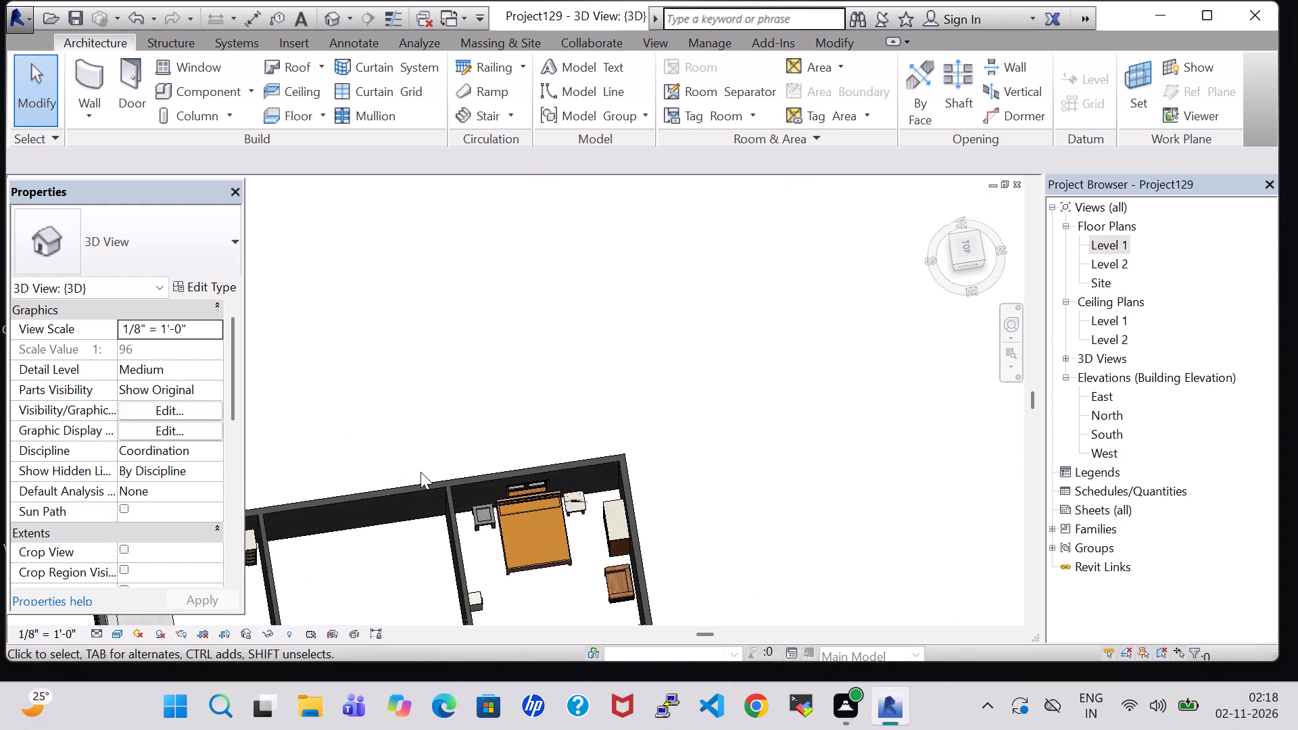
{"action": "middle_click_drag", "start_coordinate": [312, 539], "coordinate": [731, 494]}
{"action": "middle_click_drag", "start_coordinate": [619, 587], "coordinate": [626, 591], "text": "shift"}
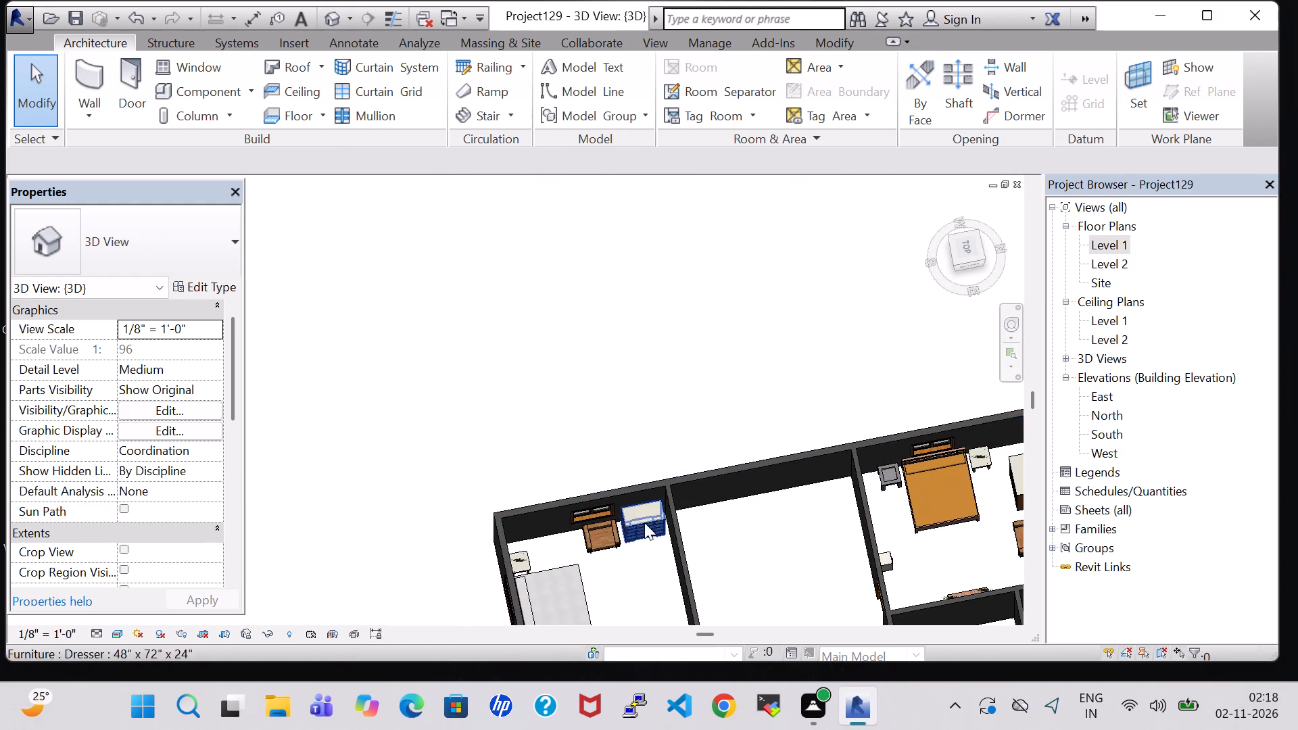
{"action": "middle_click_drag", "start_coordinate": [635, 625], "coordinate": [635, 468]}
{"action": "middle_click_drag", "start_coordinate": [613, 586], "coordinate": [614, 483]}
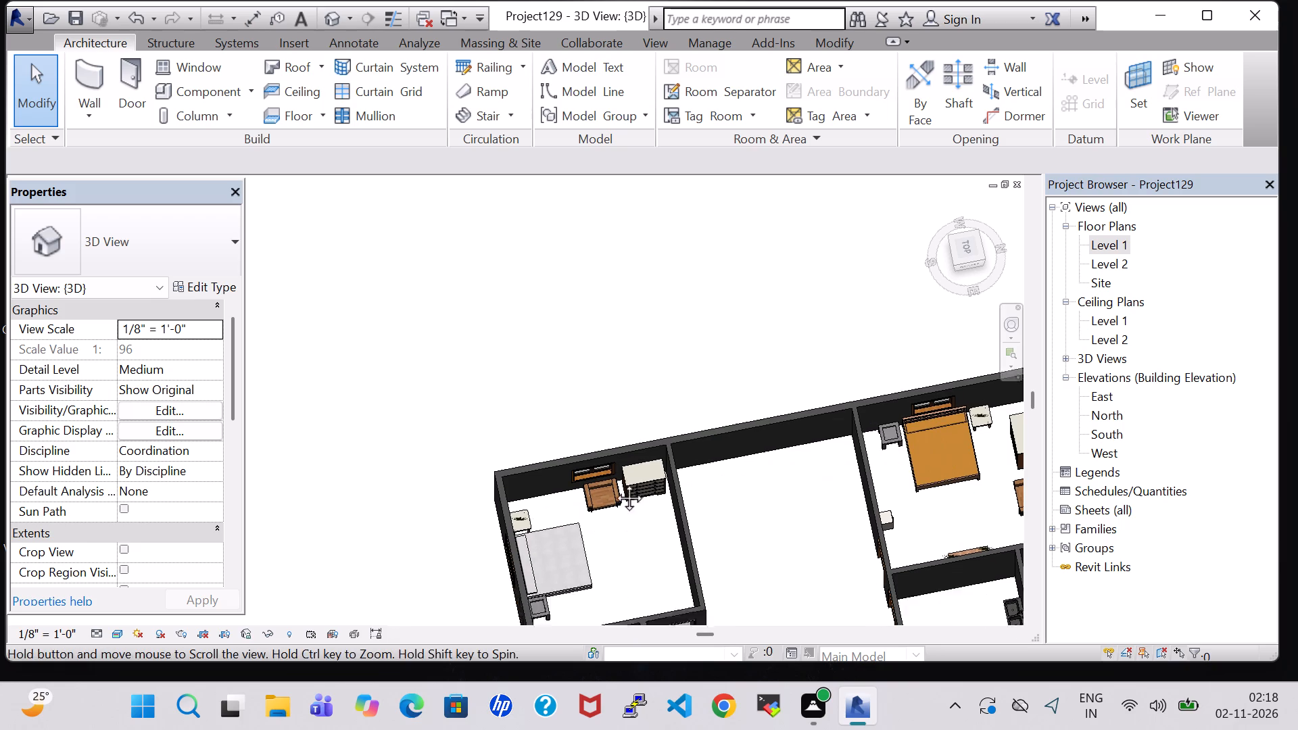
{"action": "middle_click_drag", "start_coordinate": [614, 483], "coordinate": [613, 432]}
{"action": "middle_click_drag", "start_coordinate": [613, 432], "coordinate": [624, 569]}
{"action": "scroll", "coordinate": [620, 465], "scroll_direction": "up", "scroll_amount": 7}
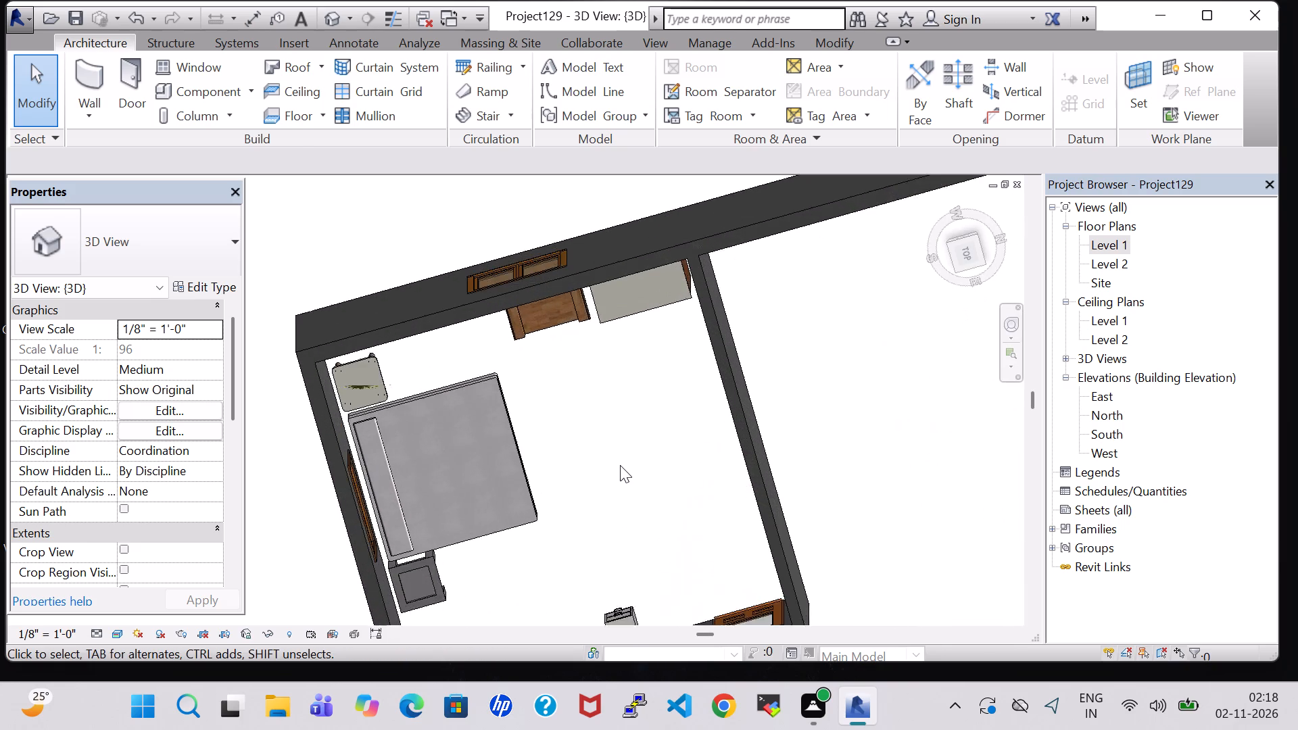
{"action": "middle_click_drag", "start_coordinate": [638, 543], "coordinate": [622, 331]}
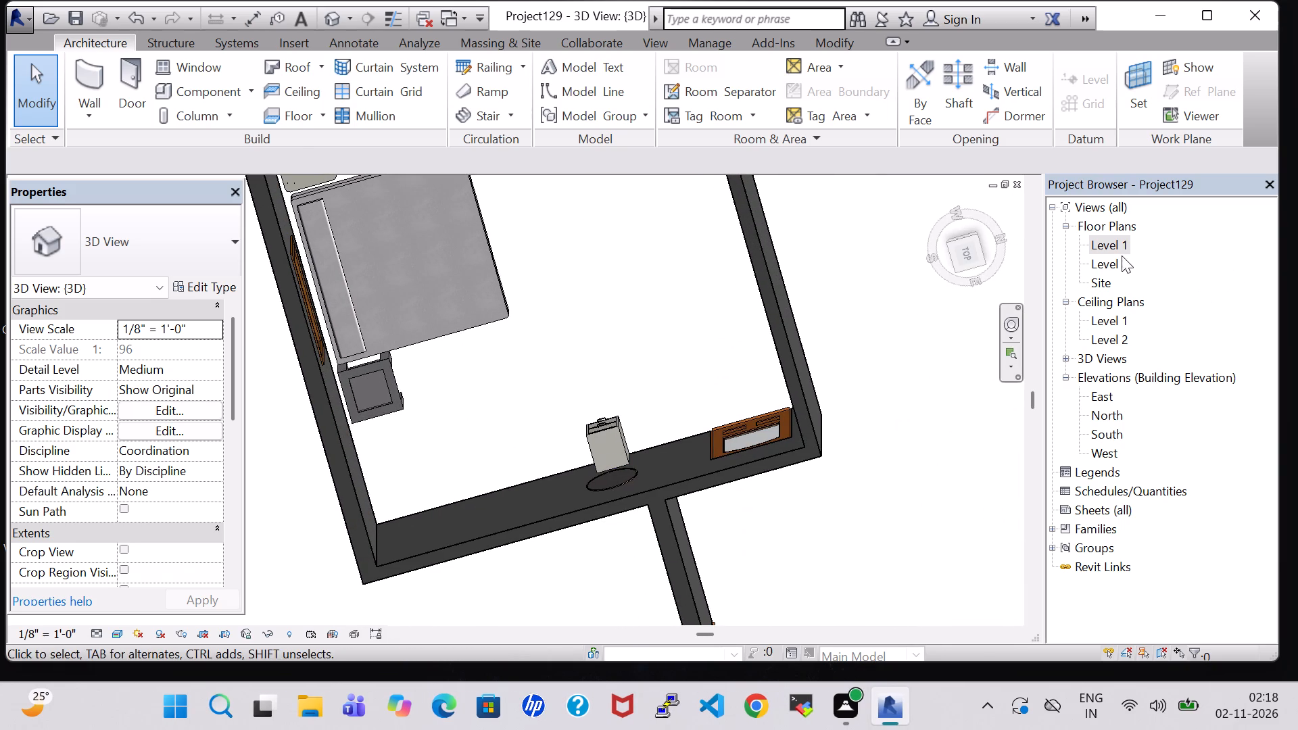
In the Level 1 plan, place a 42" TV - Flat Screen against the lower-west bedroom's north wall, between the dresser and the door.
{"action": "double_click", "coordinate": [1117, 251]}
{"action": "scroll", "coordinate": [737, 334], "scroll_direction": "down", "scroll_amount": 2}
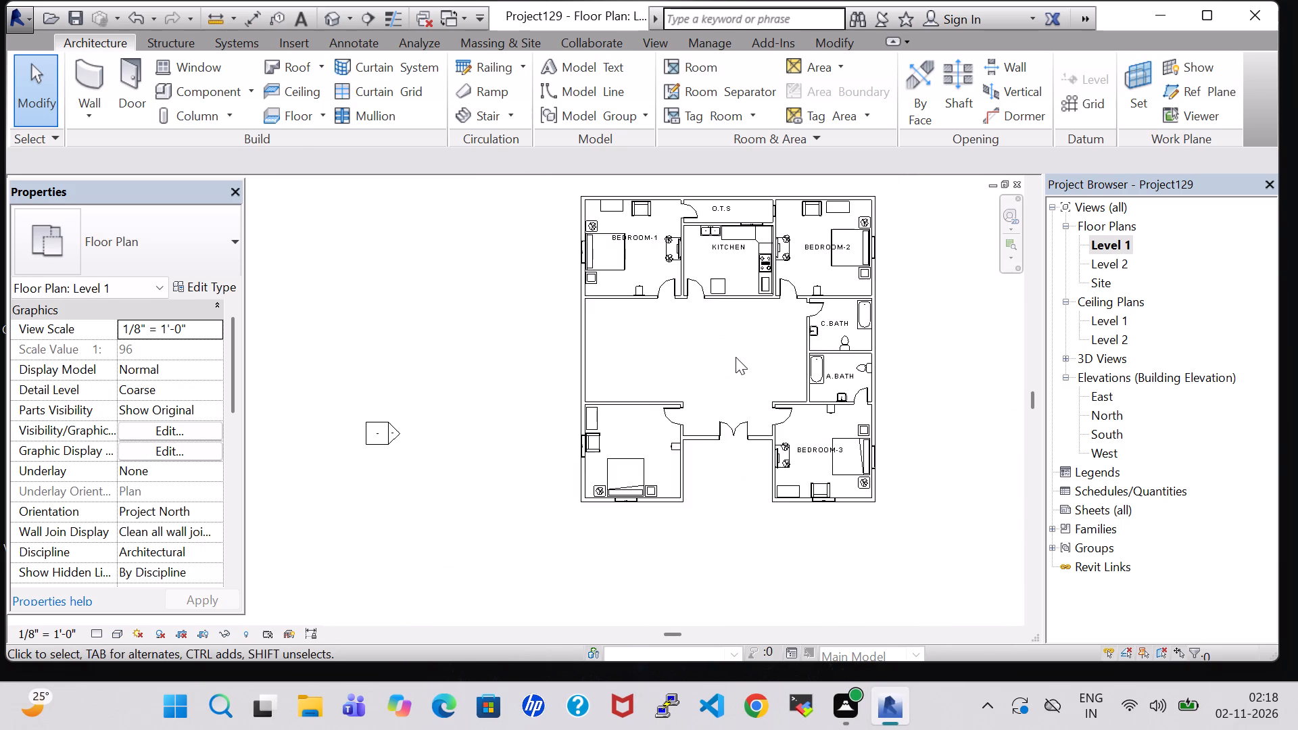
{"action": "scroll", "coordinate": [736, 362], "scroll_direction": "up", "scroll_amount": 2}
{"action": "left_click", "coordinate": [792, 494]}
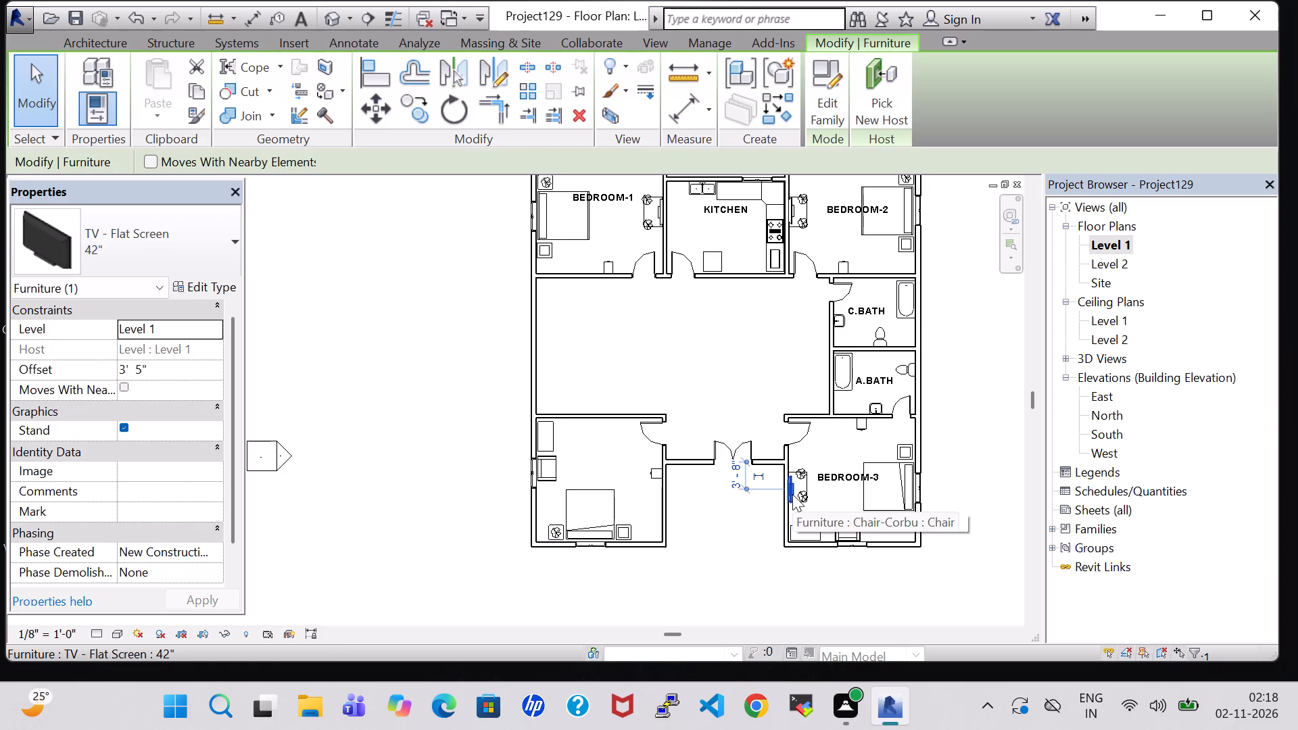
{"action": "scroll", "coordinate": [792, 494], "scroll_direction": "up", "scroll_amount": 1}
{"action": "right_click", "coordinate": [792, 494]}
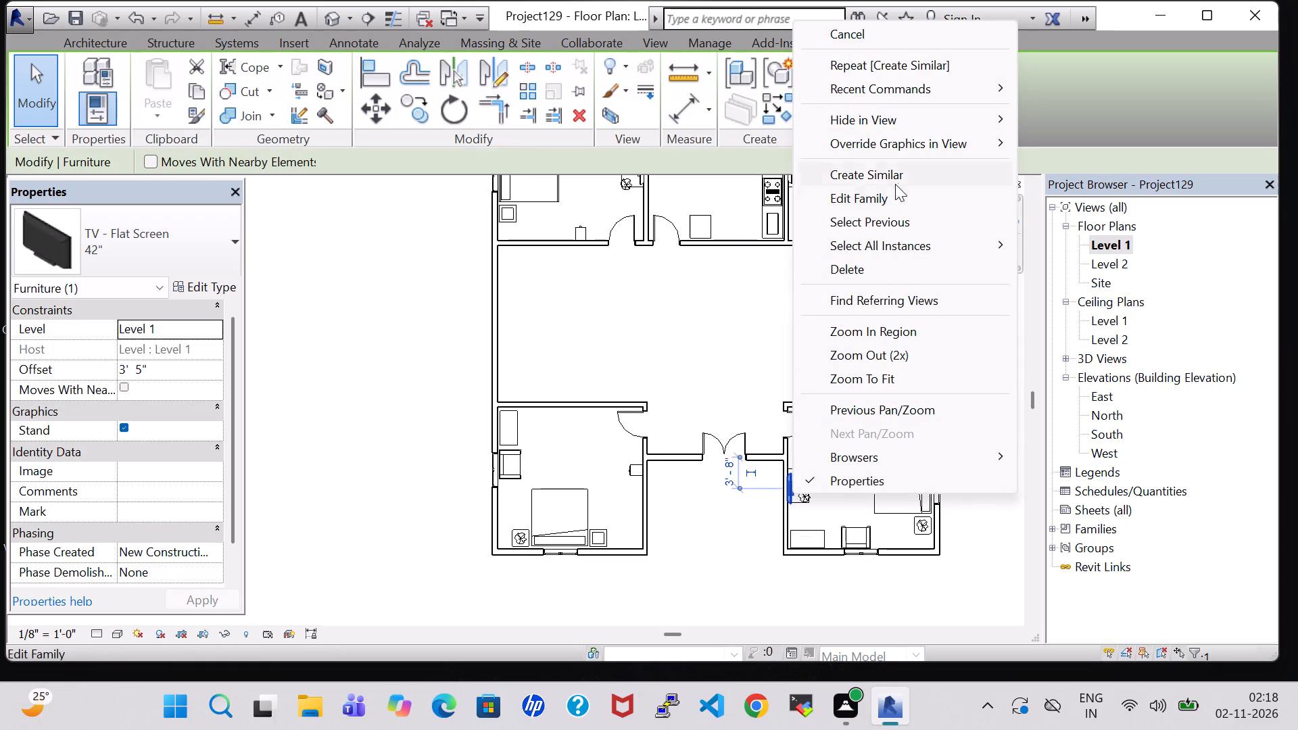
{"action": "left_click", "coordinate": [873, 178]}
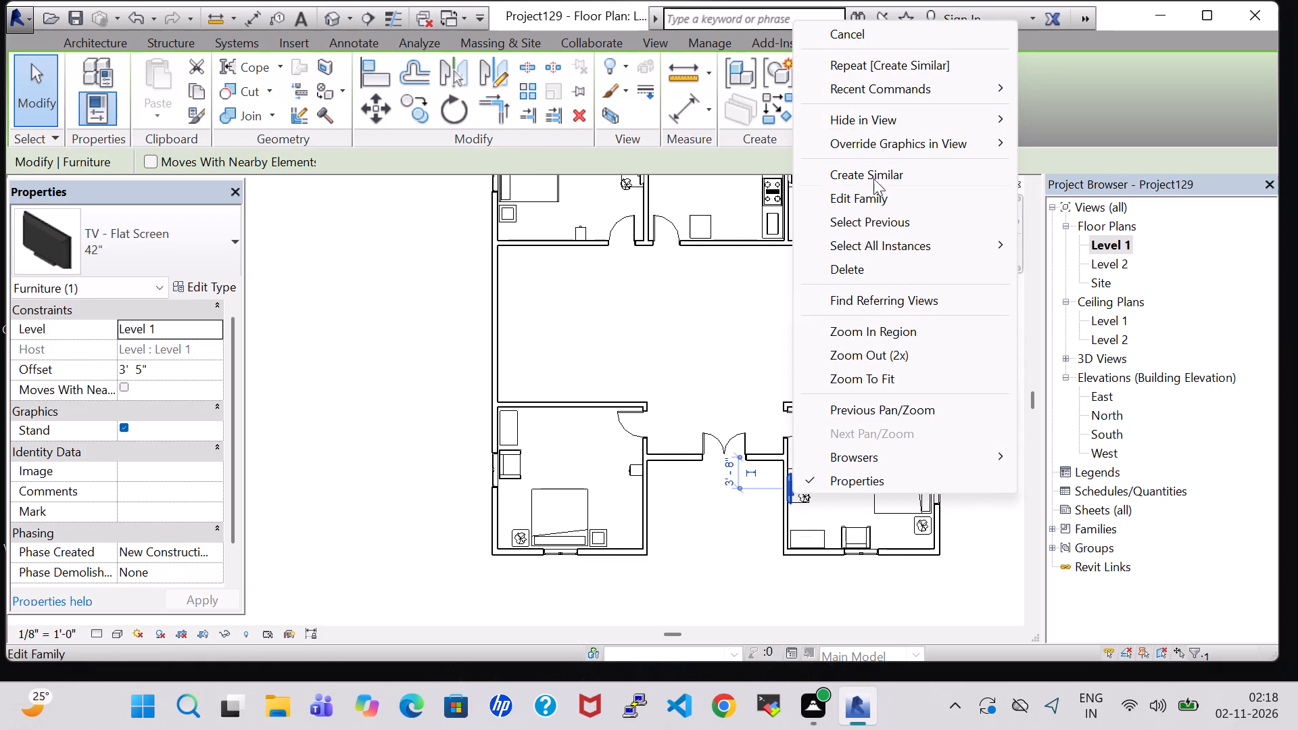
{"action": "scroll", "coordinate": [553, 464], "scroll_direction": "up", "scroll_amount": 6}
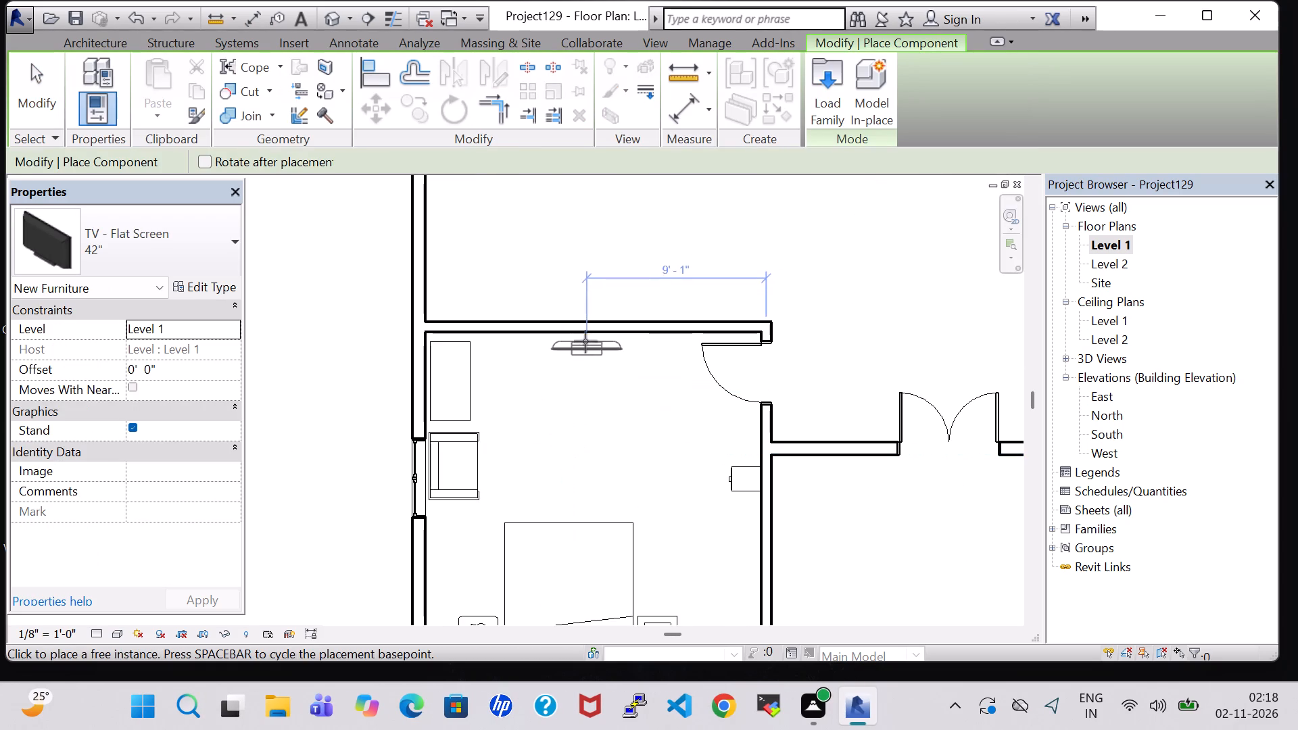
{"action": "double_click", "coordinate": [573, 339]}
{"action": "key", "text": "Escape"}
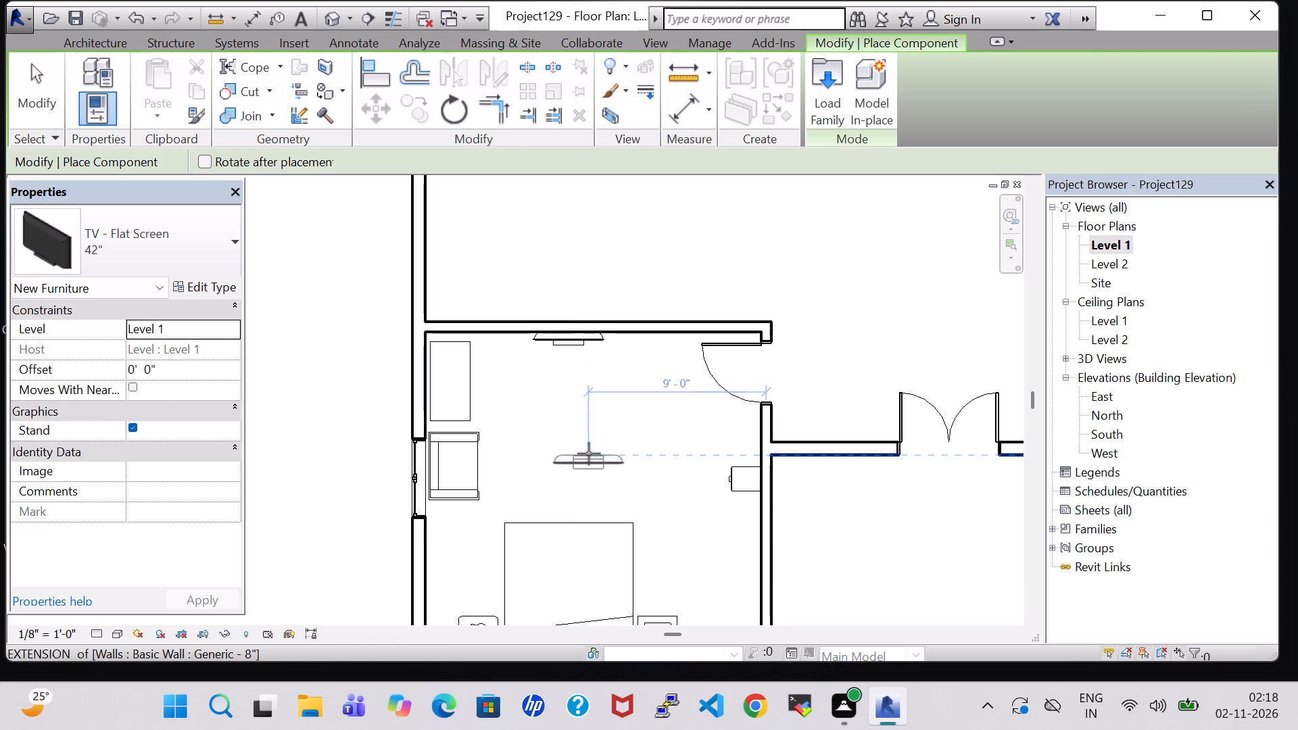
Place a 72" x 30" Table-Rectangular under the lower-west bedroom's TV against the north wall, about 10' 0" from the east wall.
{"action": "key", "text": "Escape"}
{"action": "scroll", "coordinate": [589, 454], "scroll_direction": "down", "scroll_amount": 6}
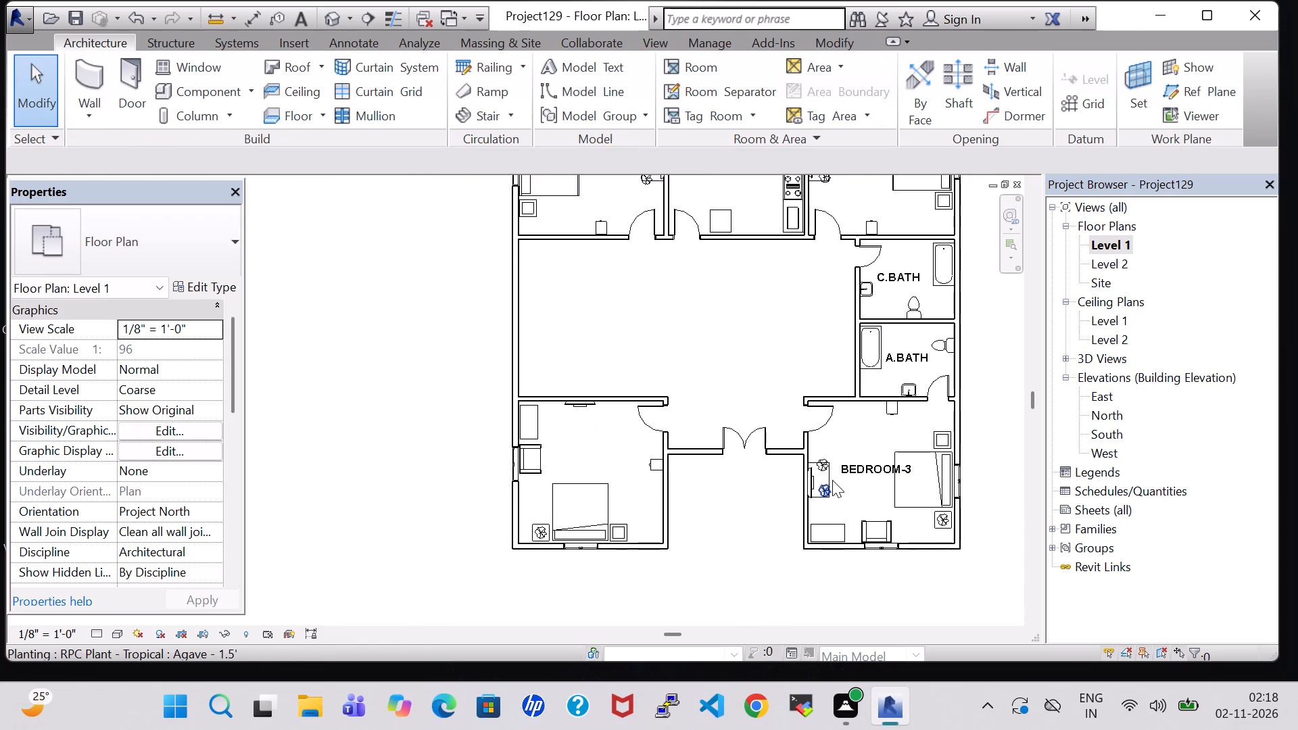
{"action": "scroll", "coordinate": [832, 474], "scroll_direction": "up", "scroll_amount": 7}
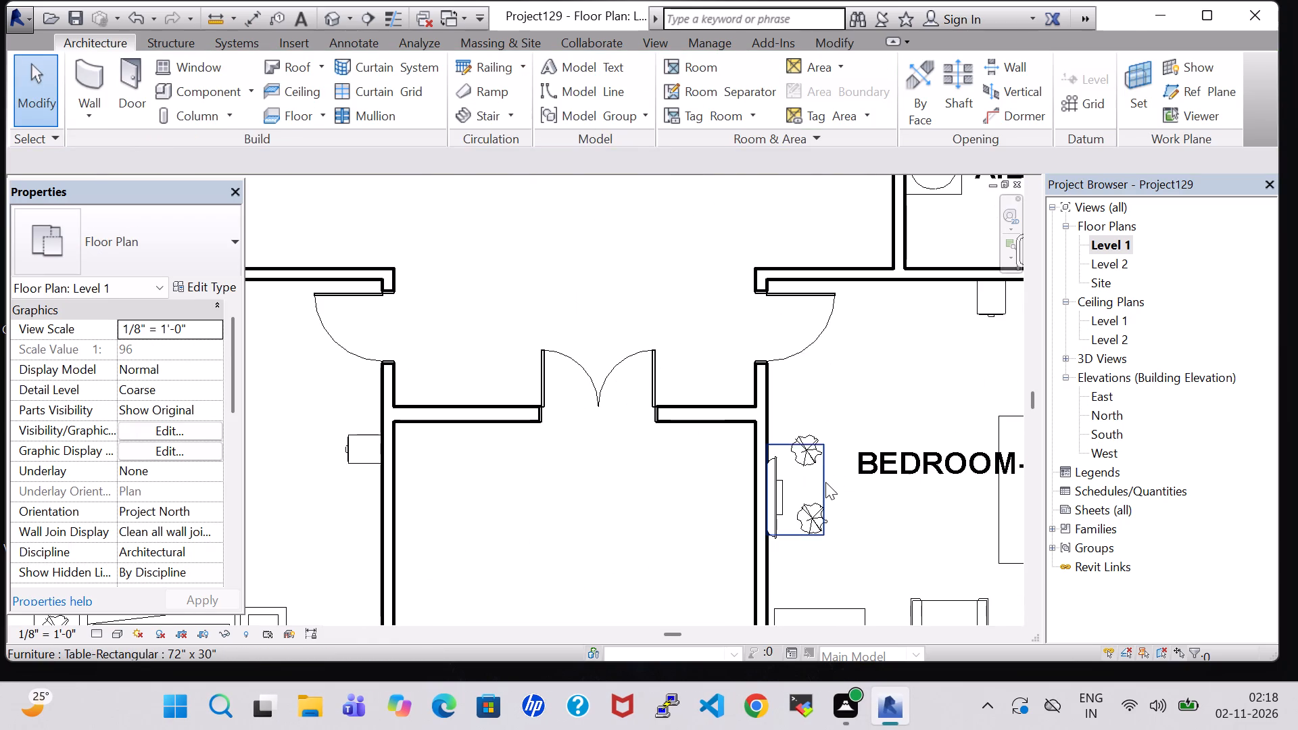
{"action": "left_click", "coordinate": [824, 485]}
{"action": "right_click", "coordinate": [824, 485]}
{"action": "left_click", "coordinate": [911, 157]}
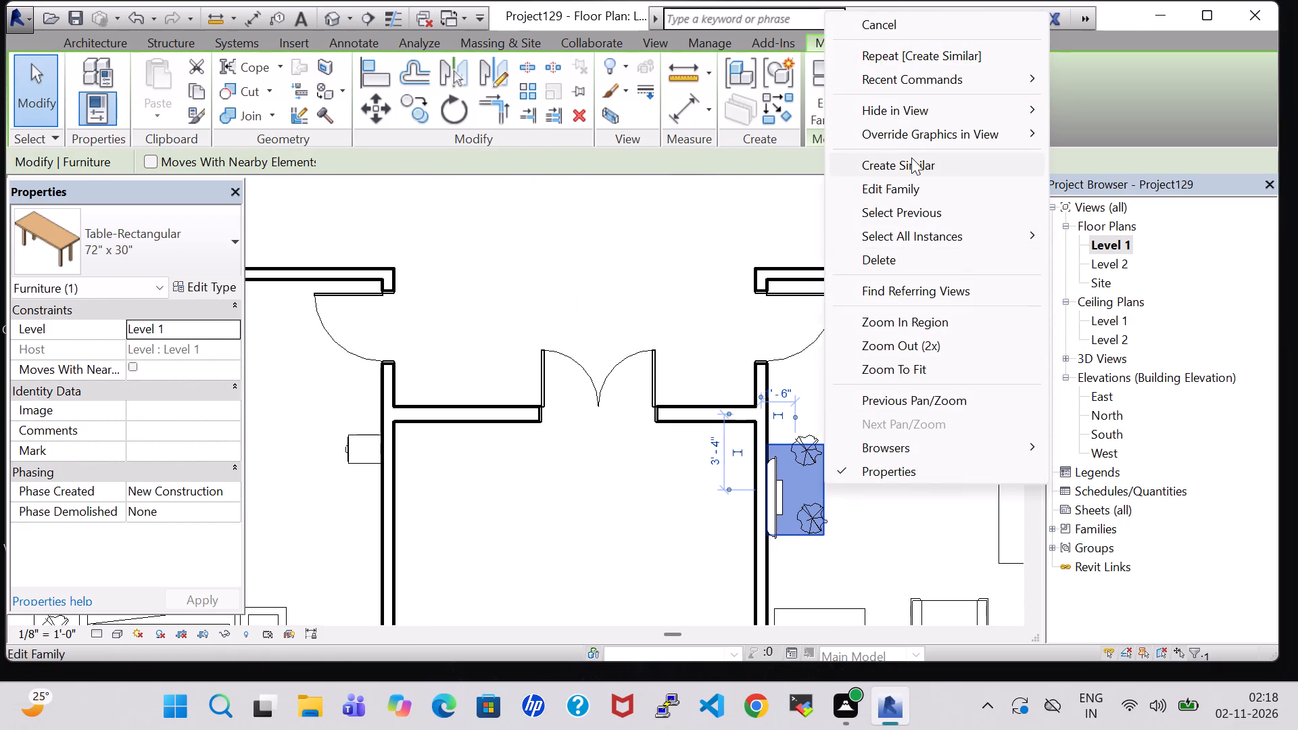
{"action": "middle_click_drag", "start_coordinate": [329, 408], "coordinate": [635, 494]}
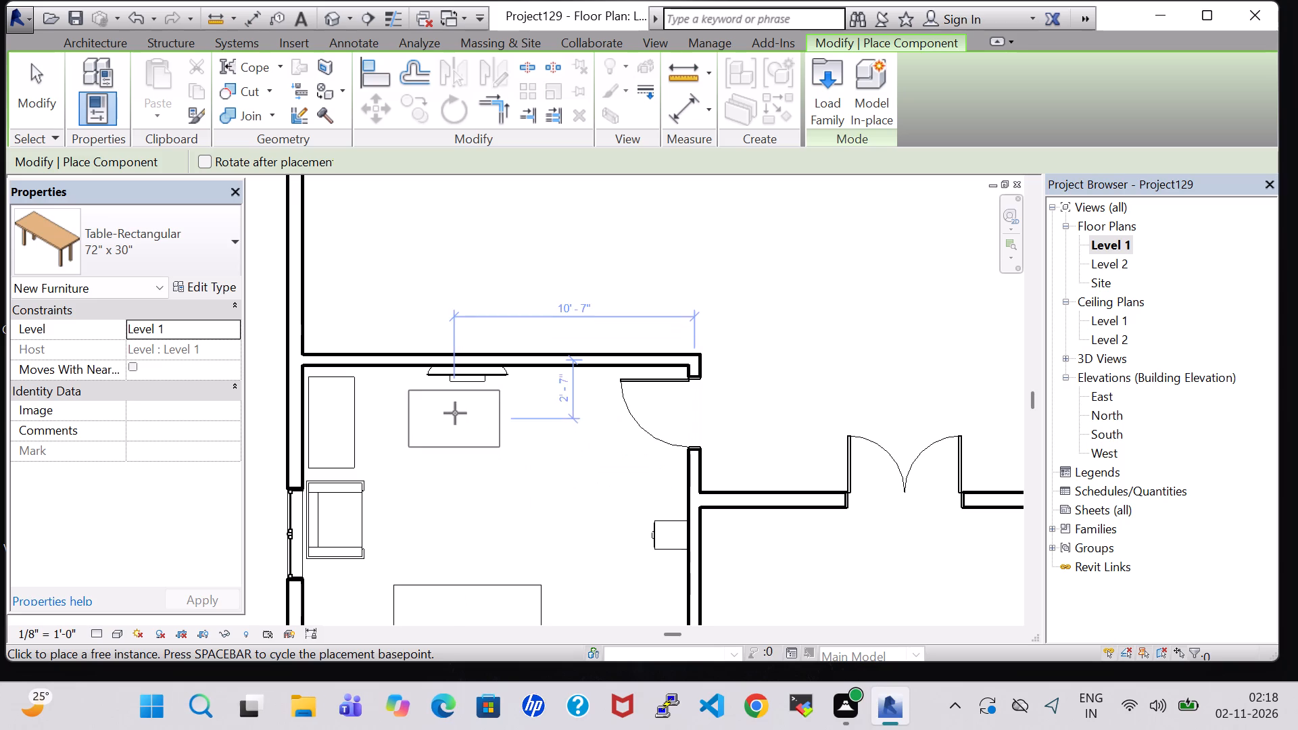
{"action": "left_click", "coordinate": [469, 394]}
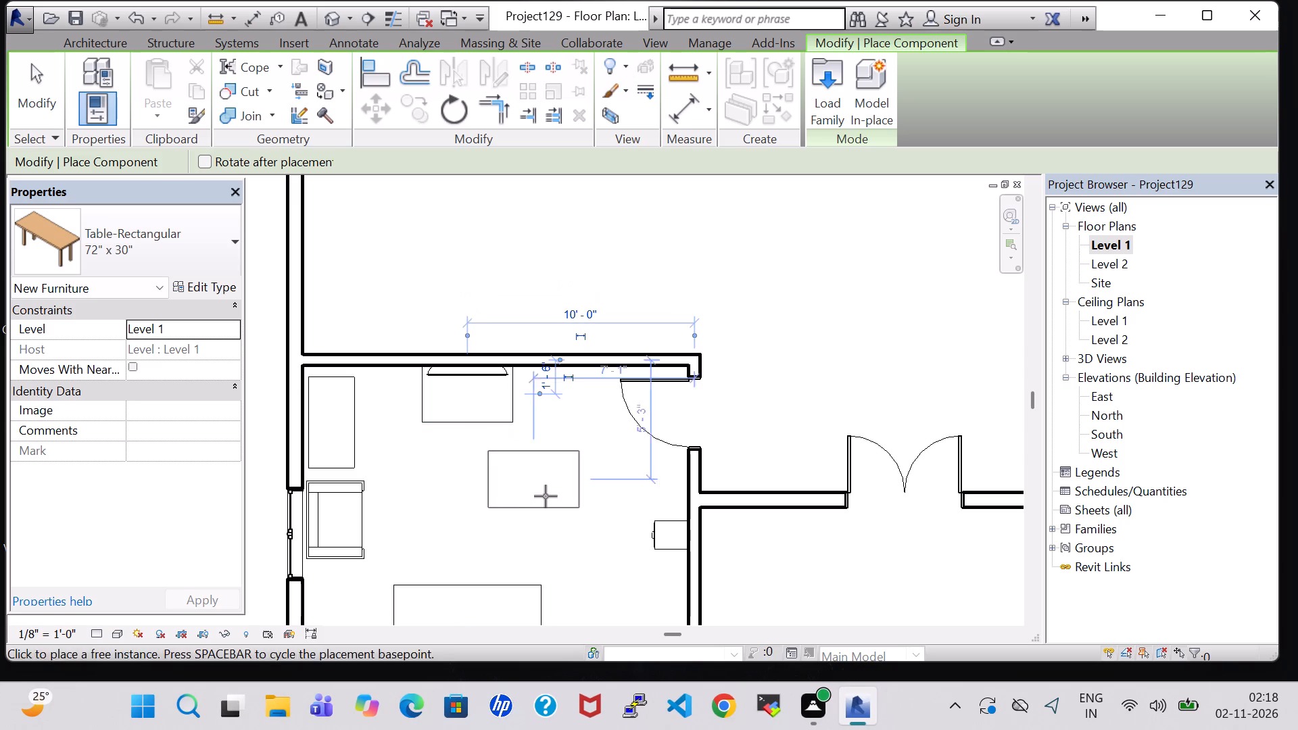
{"action": "key", "text": "Escape"}
{"action": "key", "text": "Escape"}
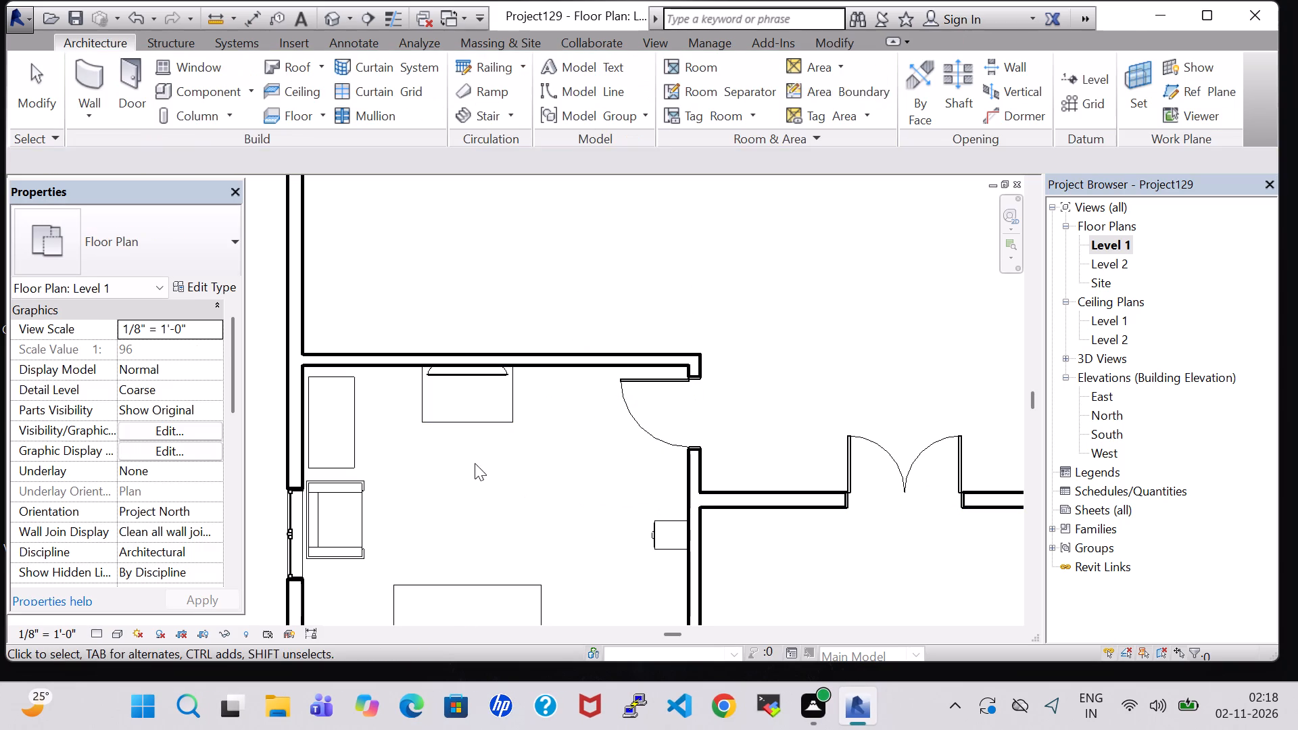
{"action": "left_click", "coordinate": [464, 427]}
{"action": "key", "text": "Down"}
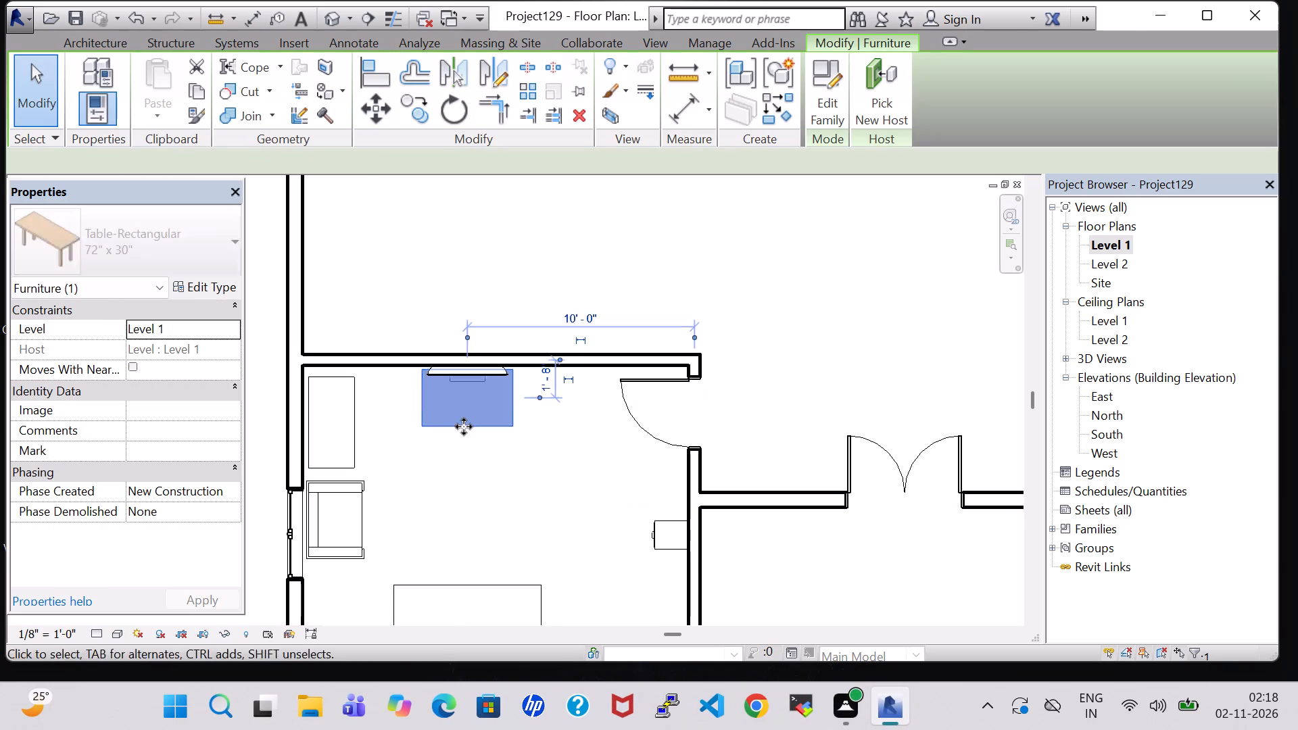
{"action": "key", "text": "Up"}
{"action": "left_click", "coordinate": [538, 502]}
Place an RPC Plant - Tropical Agave - 1.5' at both the east and west ends of the lower-west bedroom's TV table.
{"action": "scroll", "coordinate": [538, 502], "scroll_direction": "down", "scroll_amount": 5}
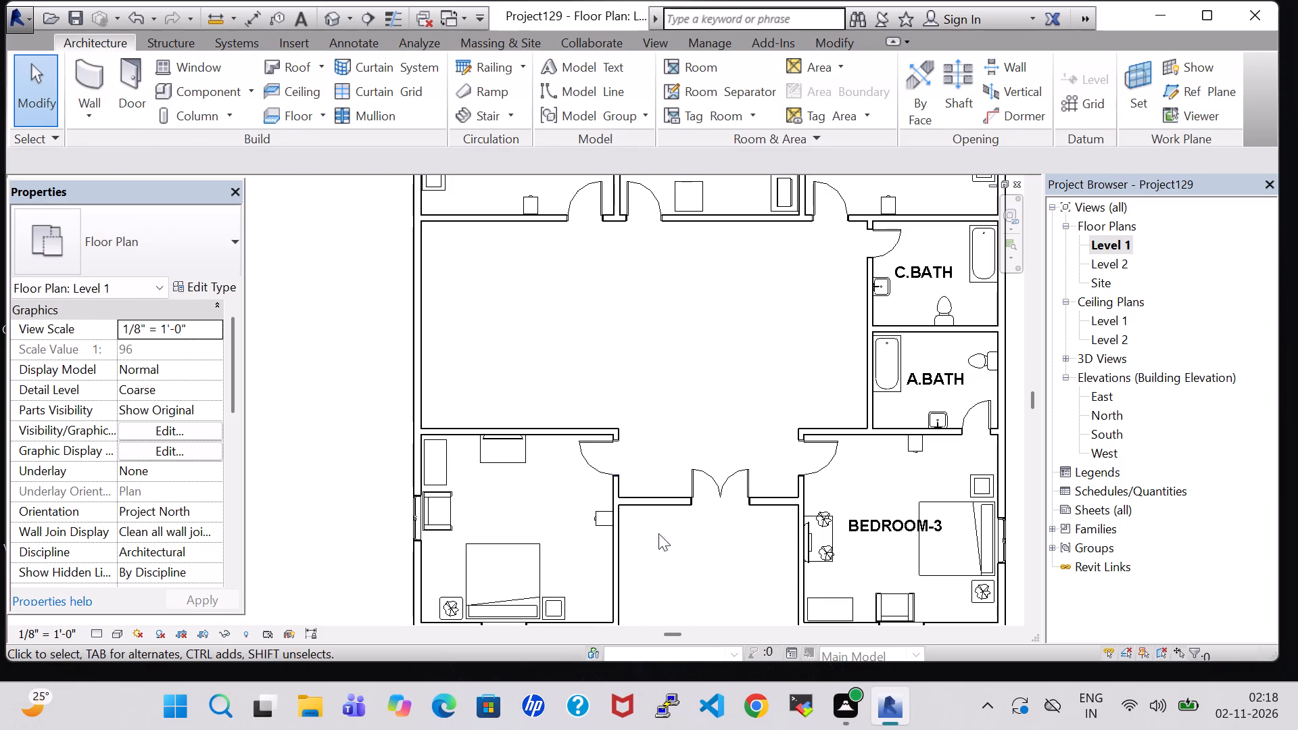
{"action": "left_click", "coordinate": [823, 525]}
{"action": "right_click", "coordinate": [823, 525]}
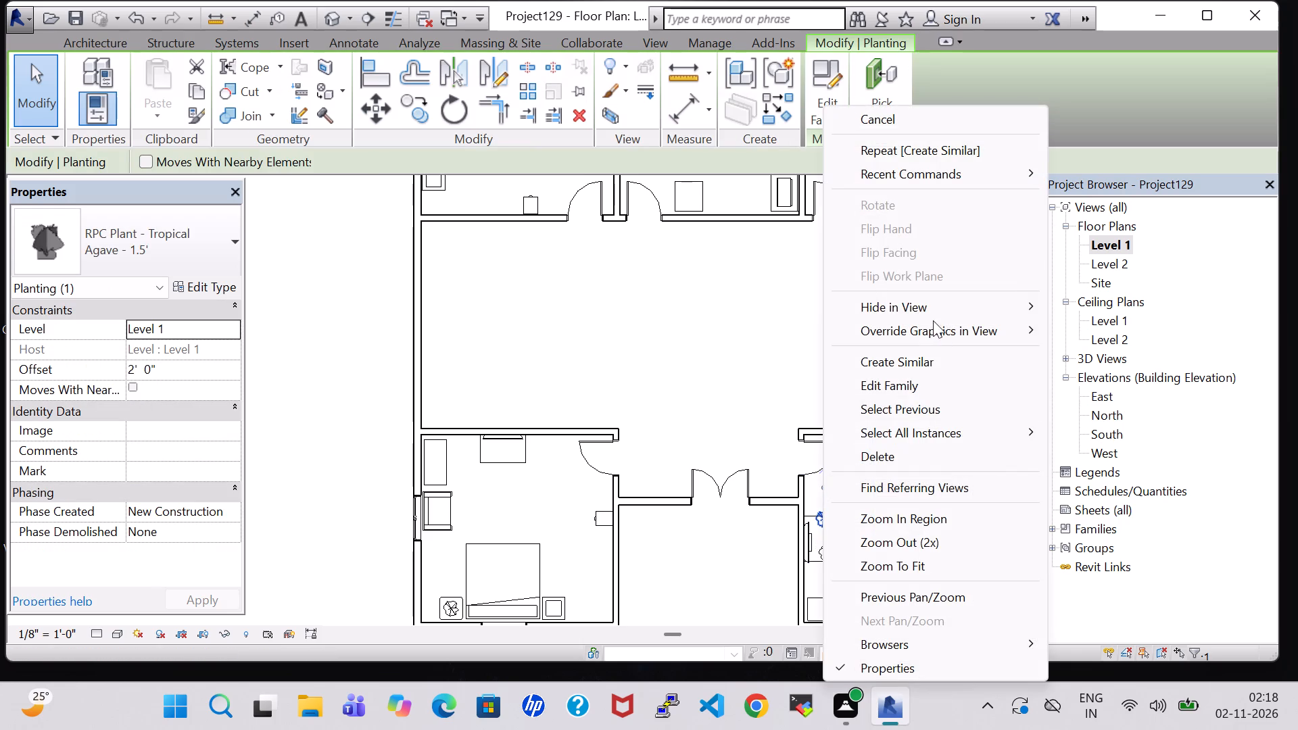
{"action": "left_click", "coordinate": [922, 358]}
{"action": "scroll", "coordinate": [532, 473], "scroll_direction": "up", "scroll_amount": 7}
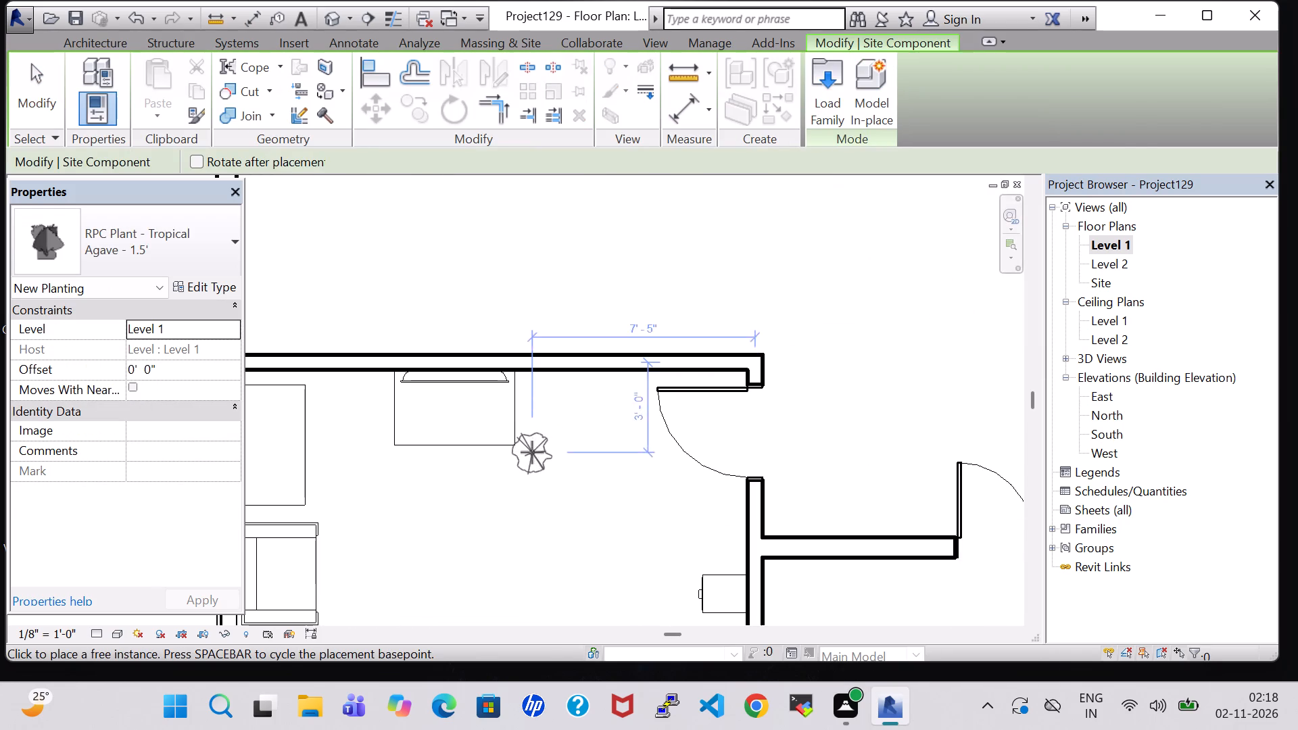
{"action": "left_click", "coordinate": [519, 416]}
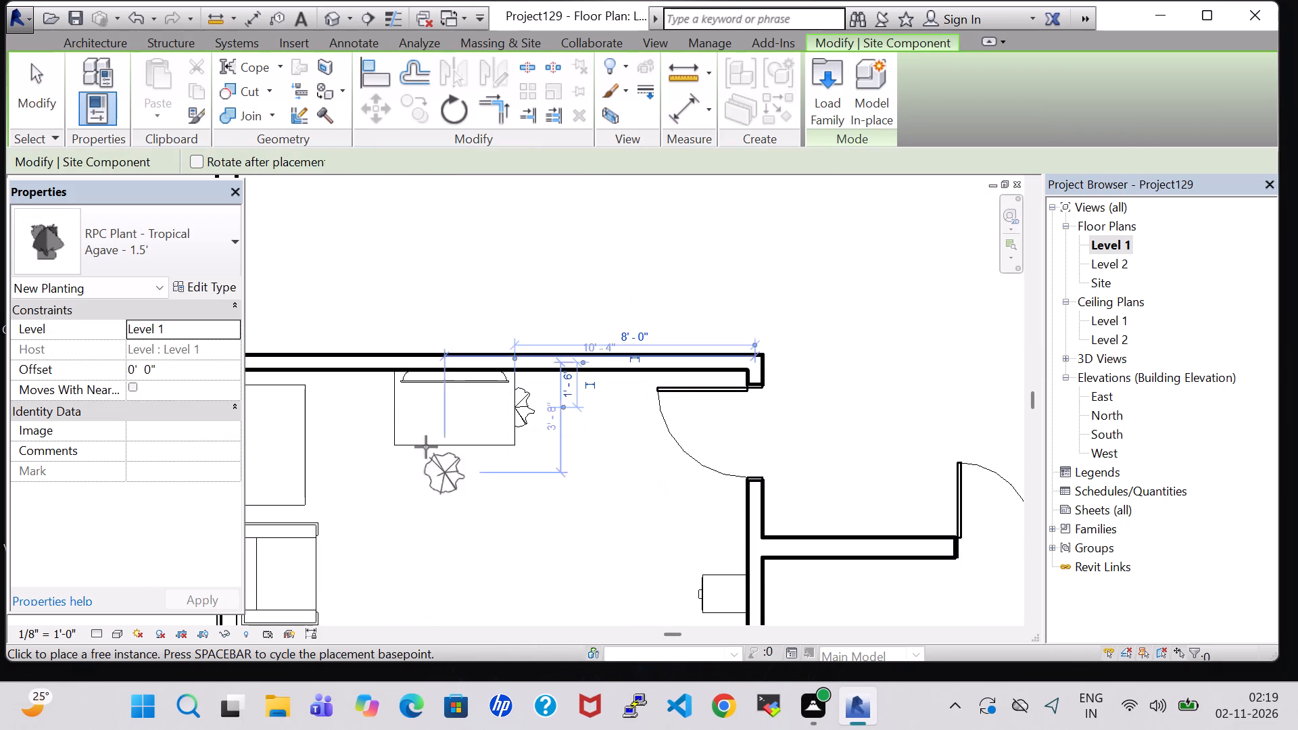
{"action": "left_click", "coordinate": [400, 418]}
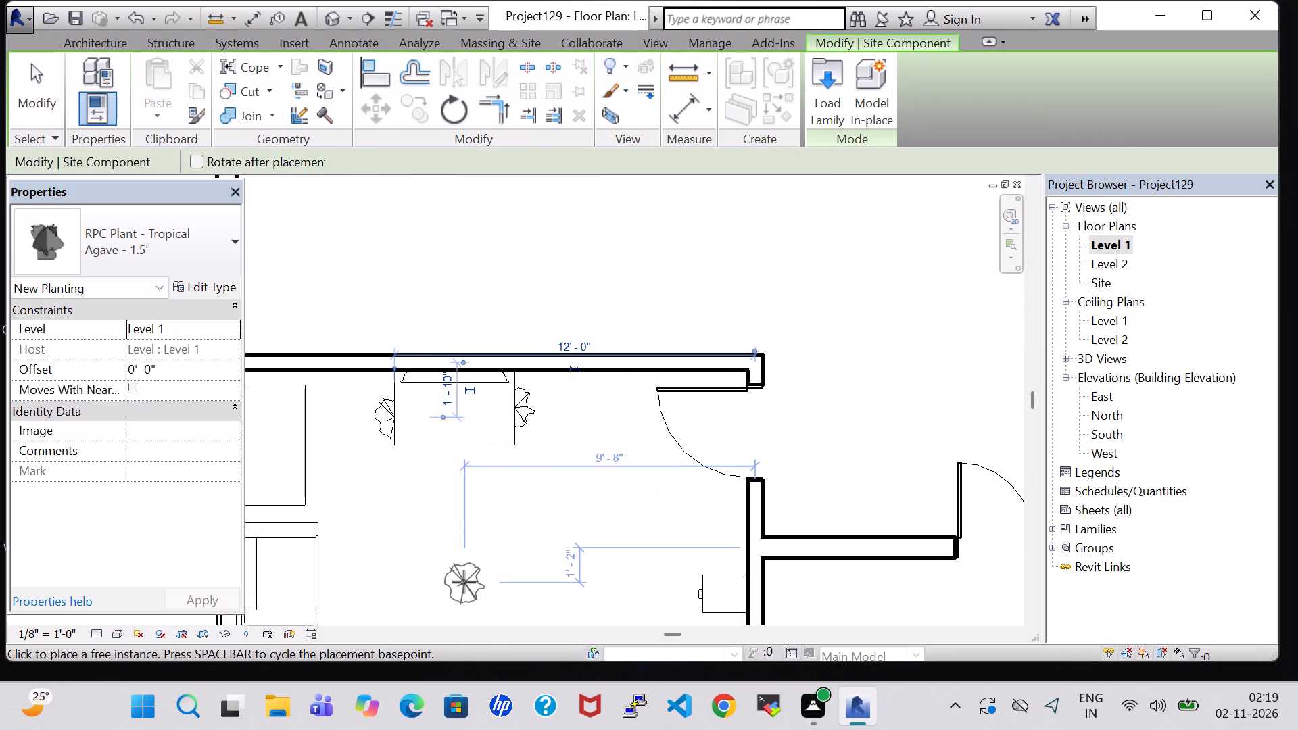
{"action": "key", "text": "Escape"}
{"action": "key", "text": "Escape"}
Set the Offset of both Agave plants at the lower-west bedroom's TV table to 2' 0".
{"action": "left_click", "coordinate": [382, 431]}
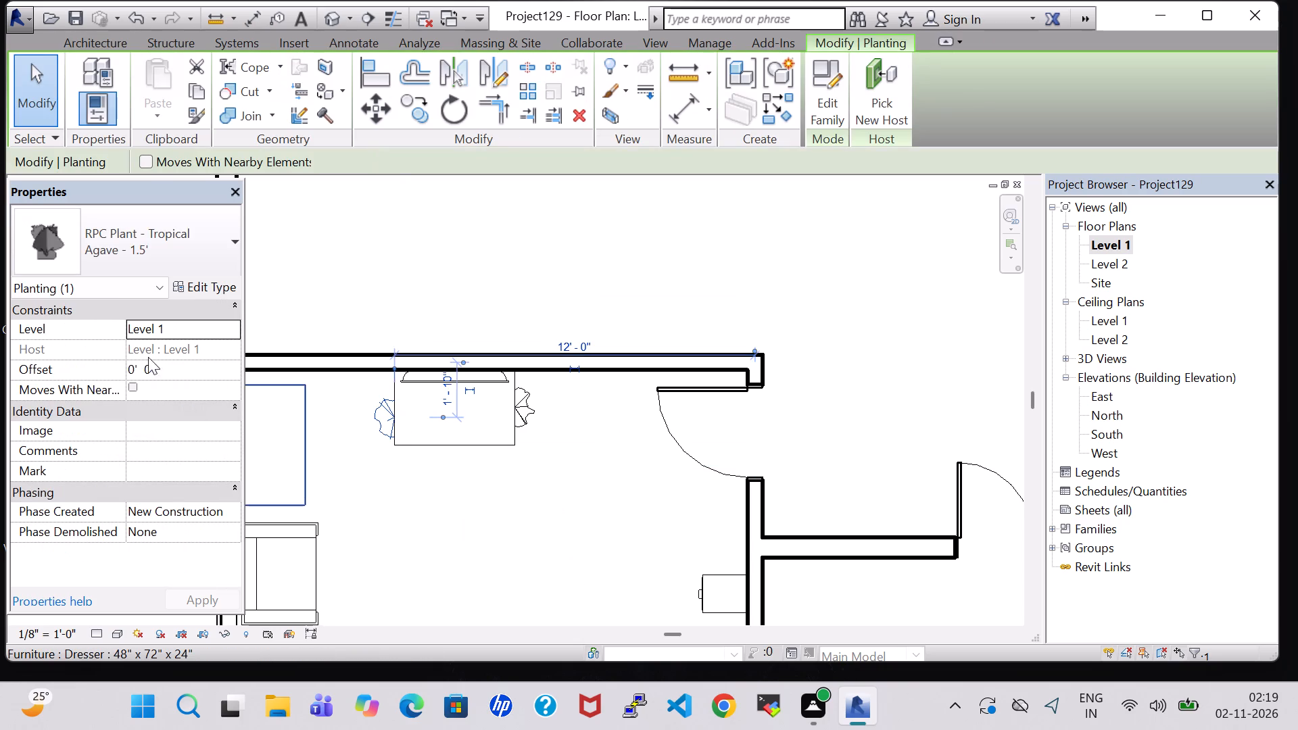
{"action": "left_click", "coordinate": [135, 364]}
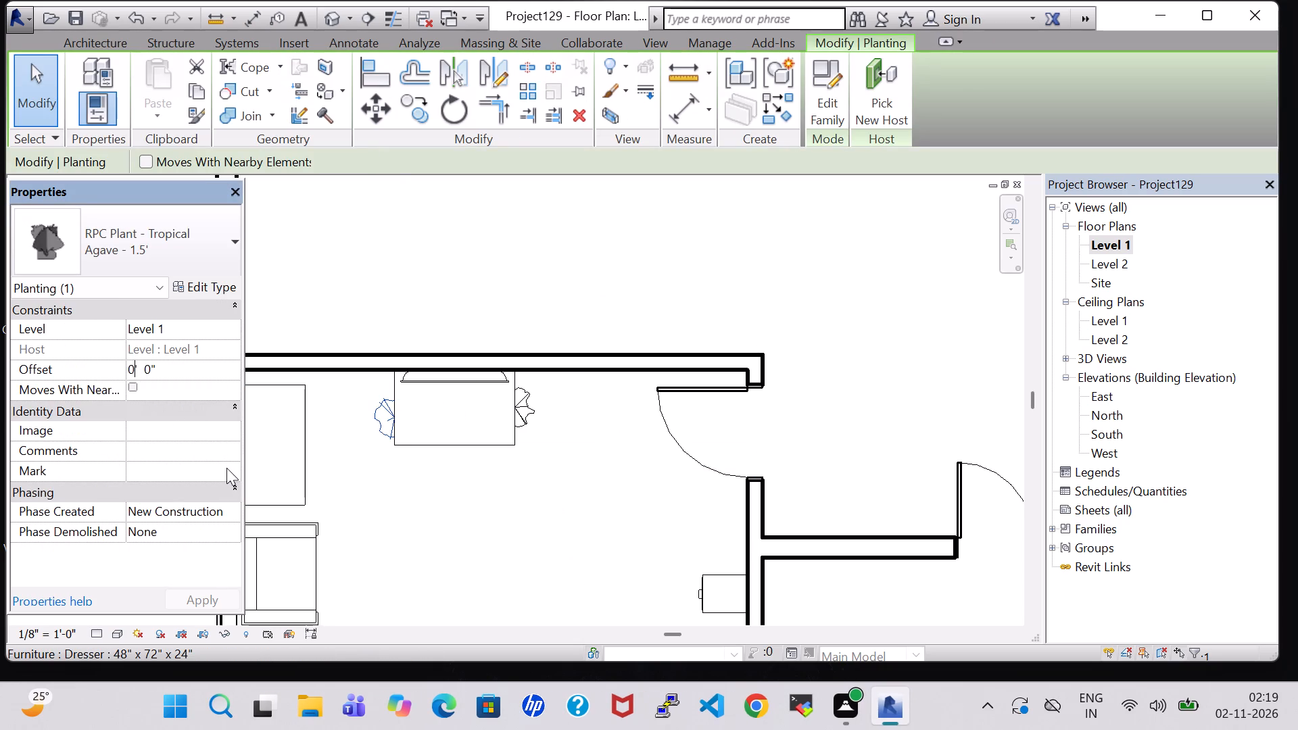
{"action": "key", "text": "BackSpace"}
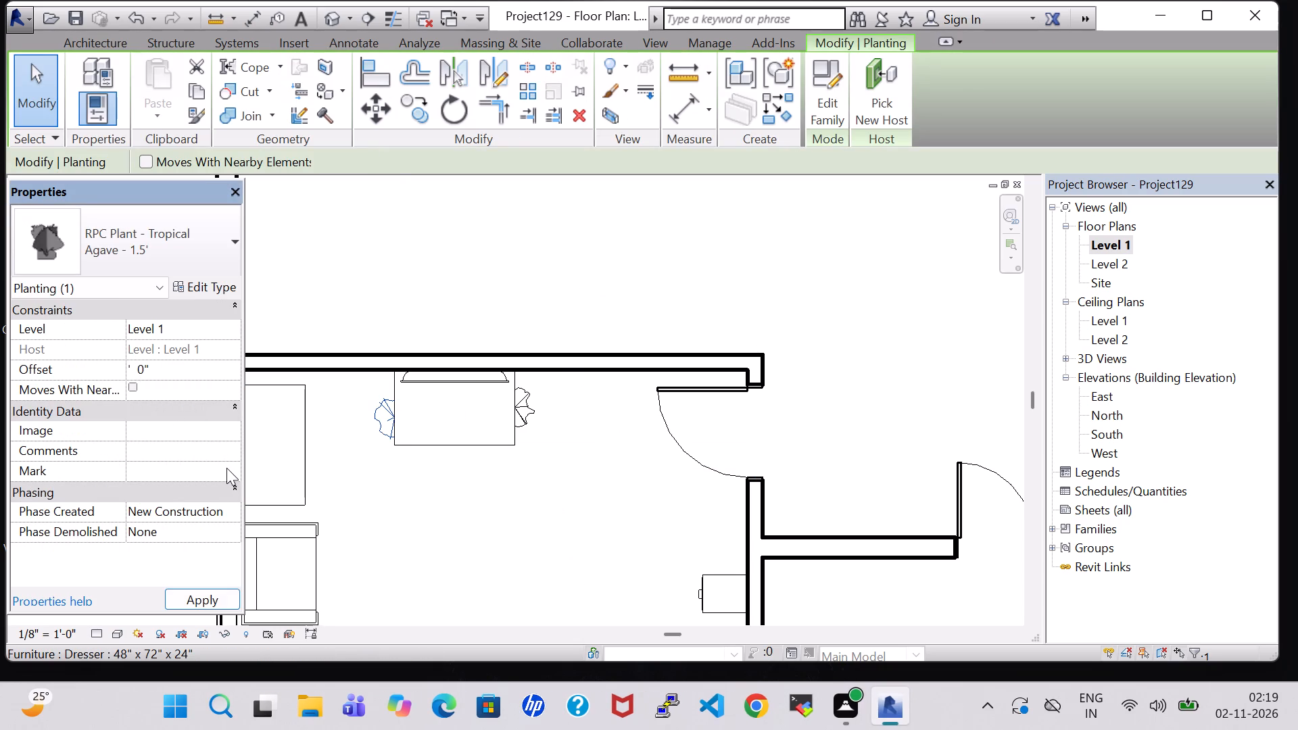
{"action": "key", "text": "2"}
{"action": "left_click", "coordinate": [218, 609]}
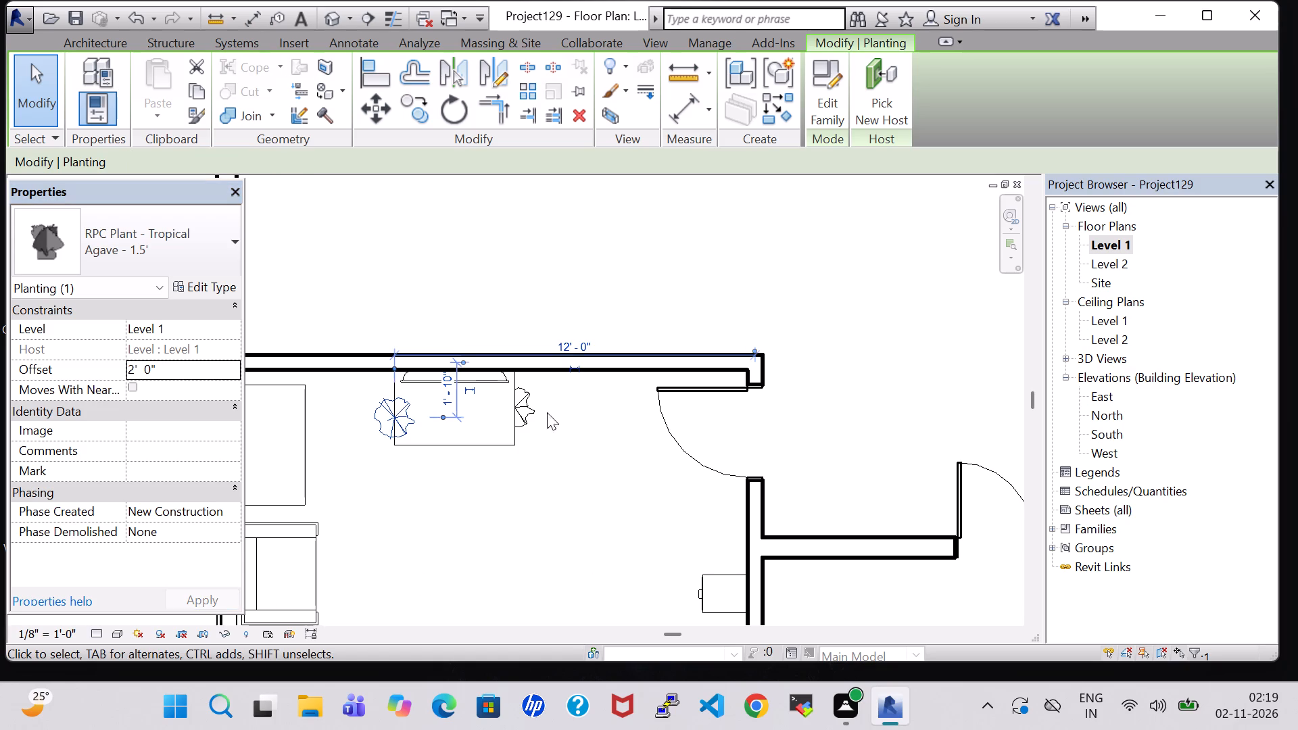
{"action": "left_click", "coordinate": [523, 401]}
{"action": "left_click", "coordinate": [547, 508]}
{"action": "left_click", "coordinate": [535, 420]}
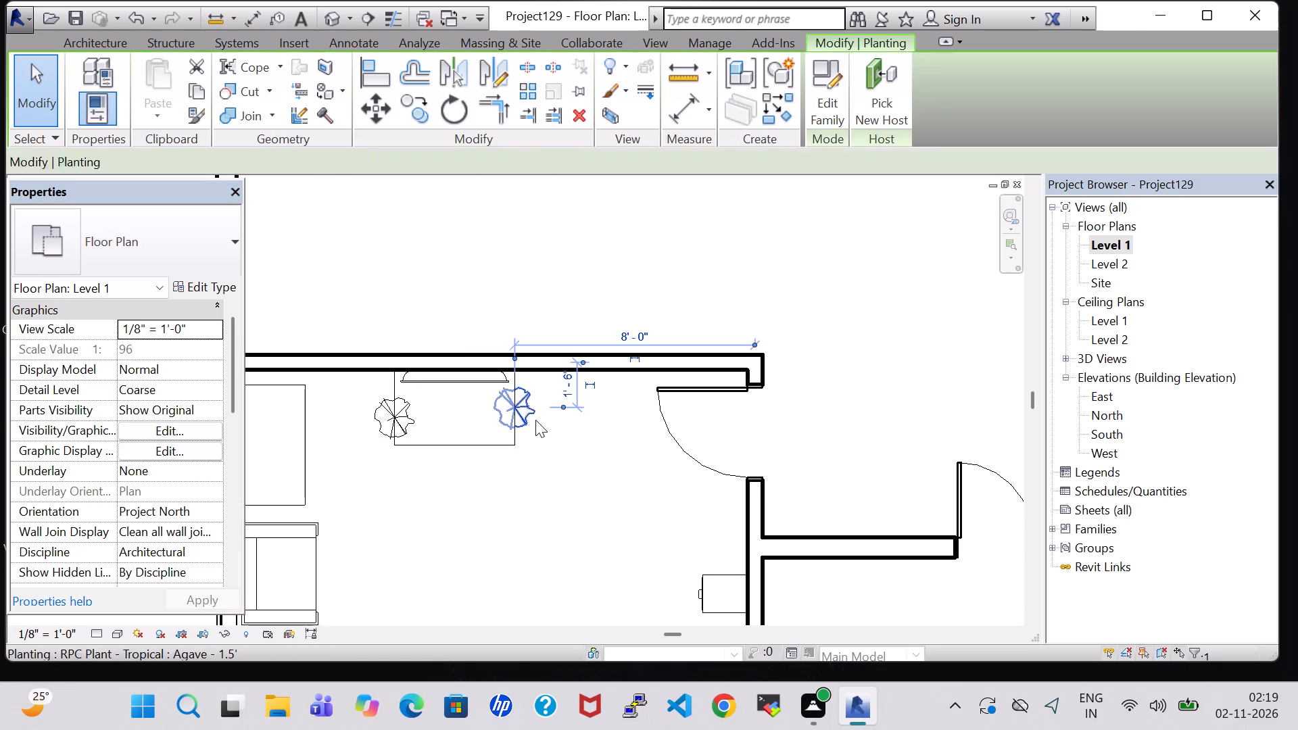
{"action": "left_click", "coordinate": [136, 371]}
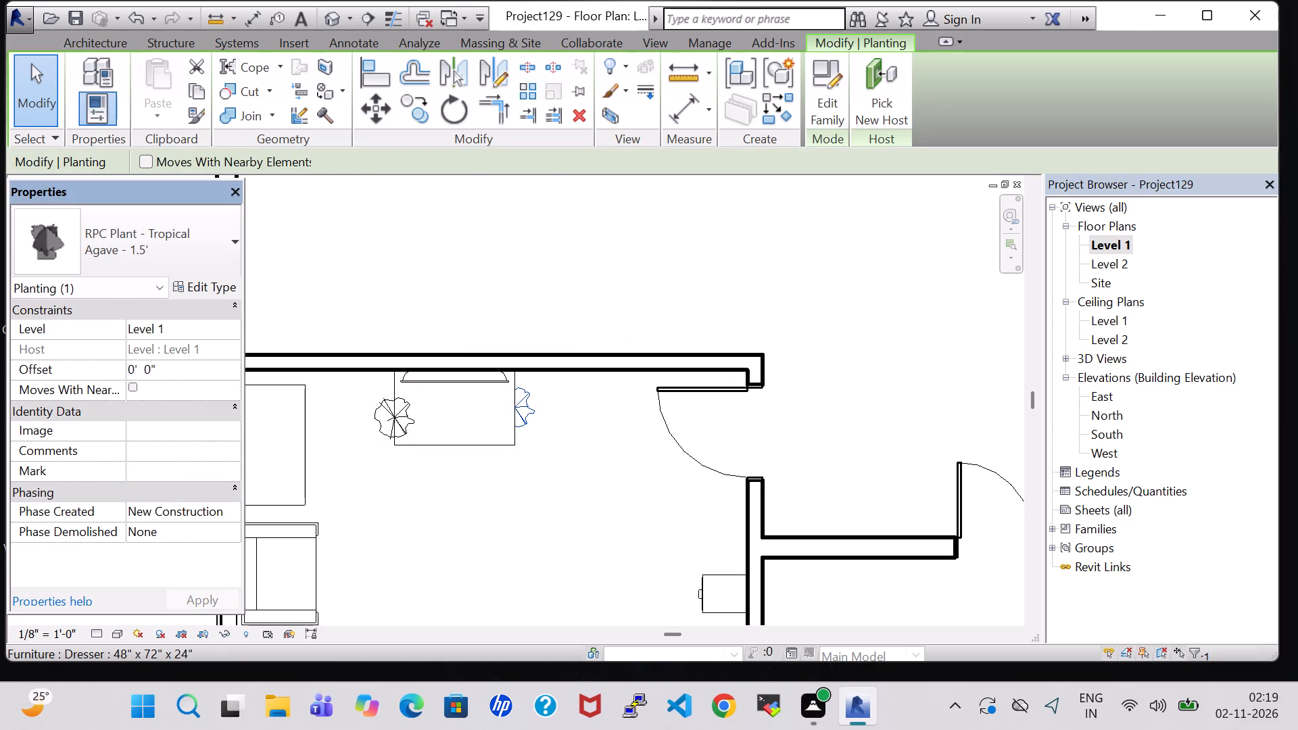
{"action": "key", "text": "BackSpace"}
{"action": "key", "text": "2"}
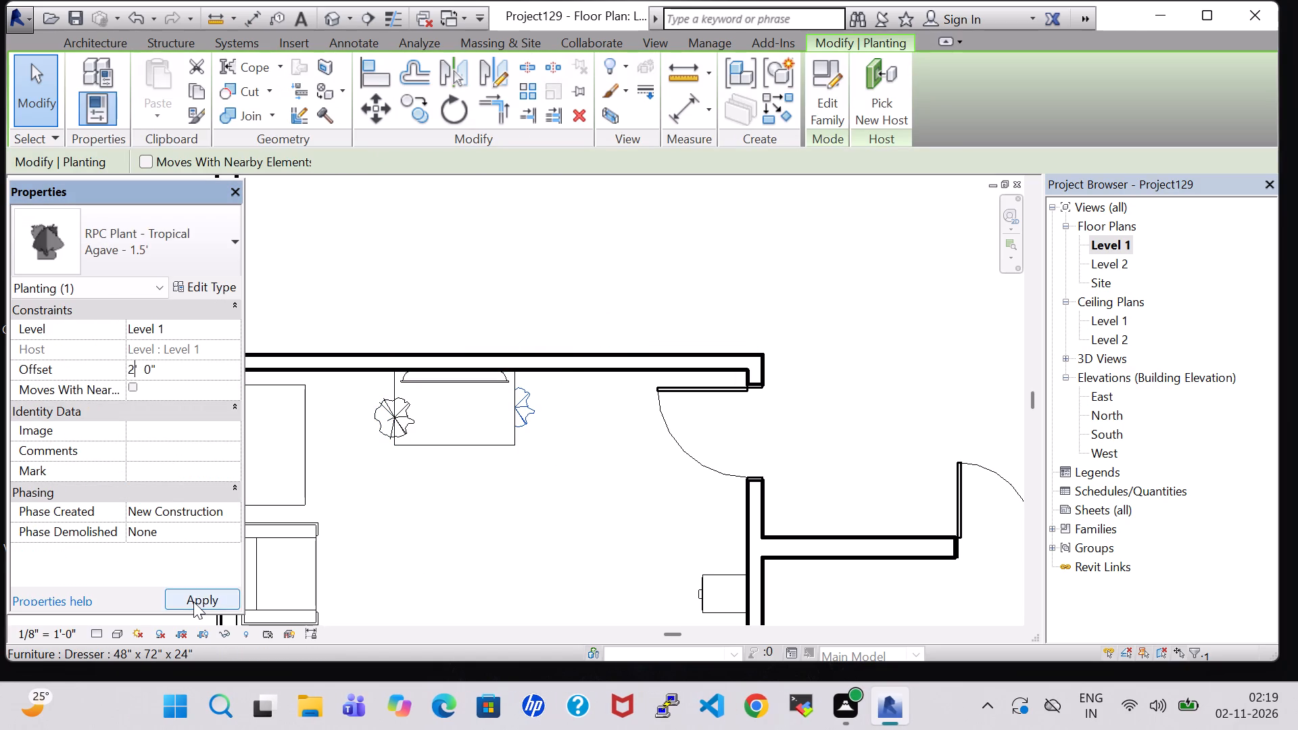
{"action": "left_click", "coordinate": [193, 602]}
{"action": "left_click", "coordinate": [476, 570]}
Nudge both Agave plants inward and south on the TV table, so they sit level about 2' 0" from the north wall.
{"action": "left_click", "coordinate": [527, 406]}
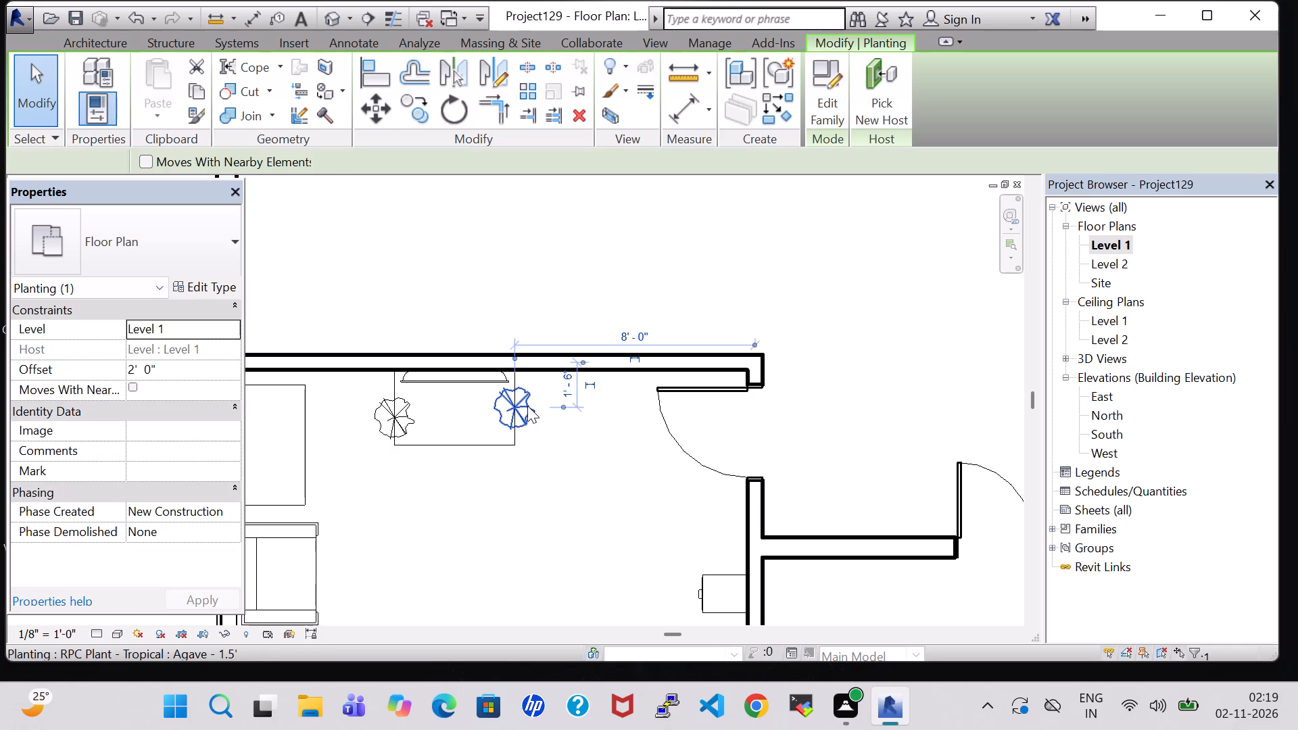
{"action": "key", "text": "Down"}
{"action": "key", "text": "Down"}
{"action": "key", "text": "Down"}
{"action": "key", "text": "Left"}
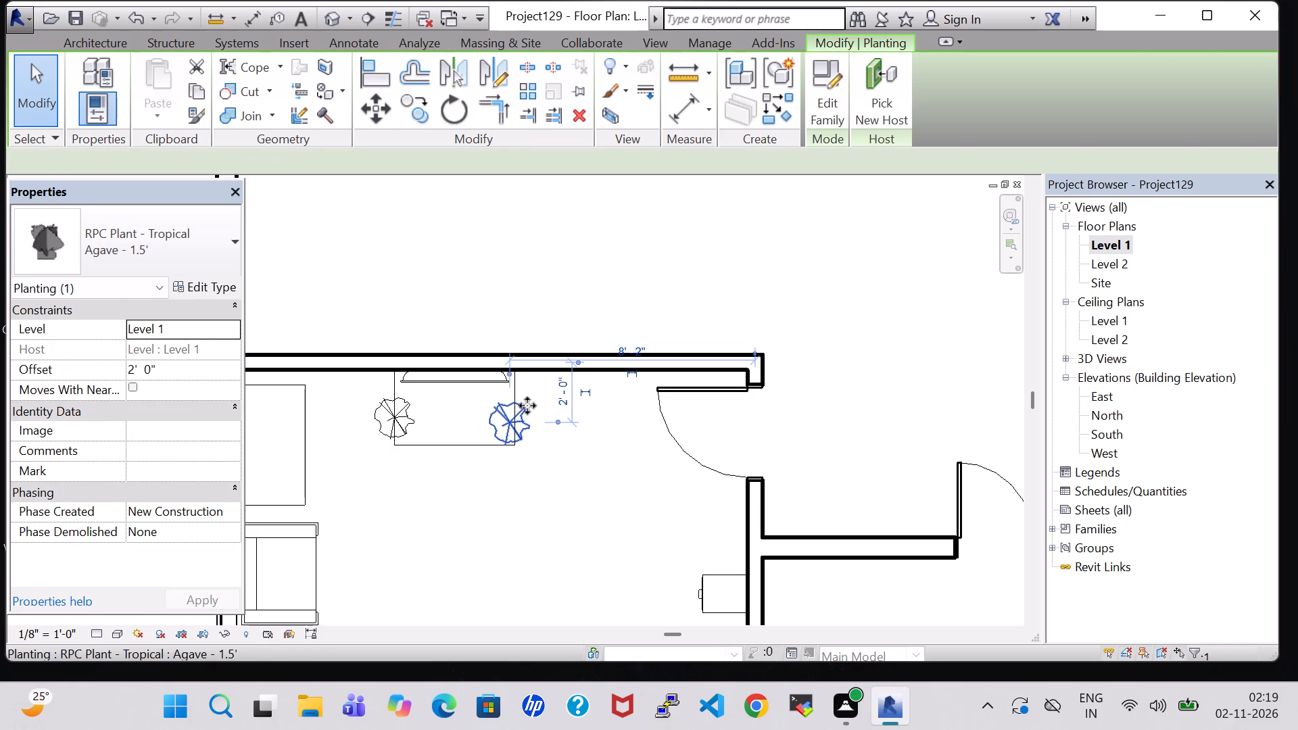
{"action": "left_click", "coordinate": [528, 452]}
{"action": "left_click", "coordinate": [390, 425]}
{"action": "key", "text": "Right"}
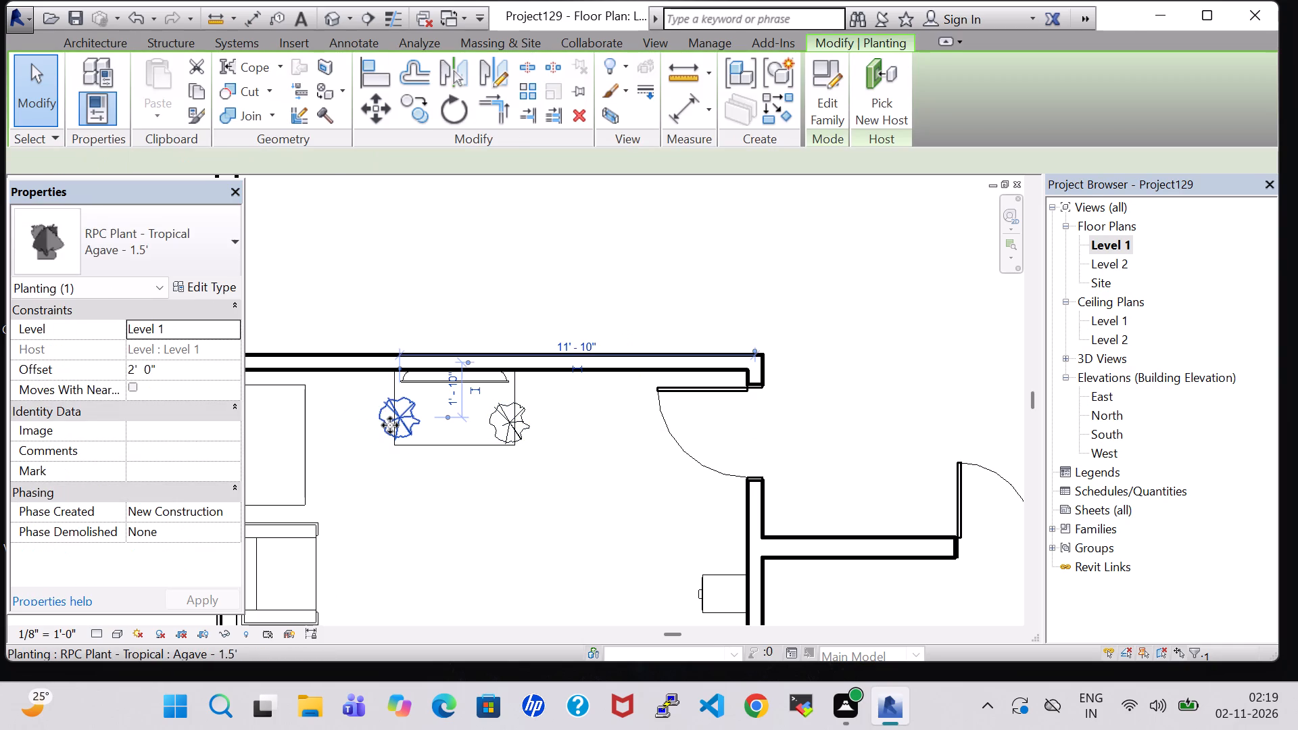
{"action": "key", "text": "Down"}
{"action": "key", "text": "Down"}
{"action": "key", "text": "Right"}
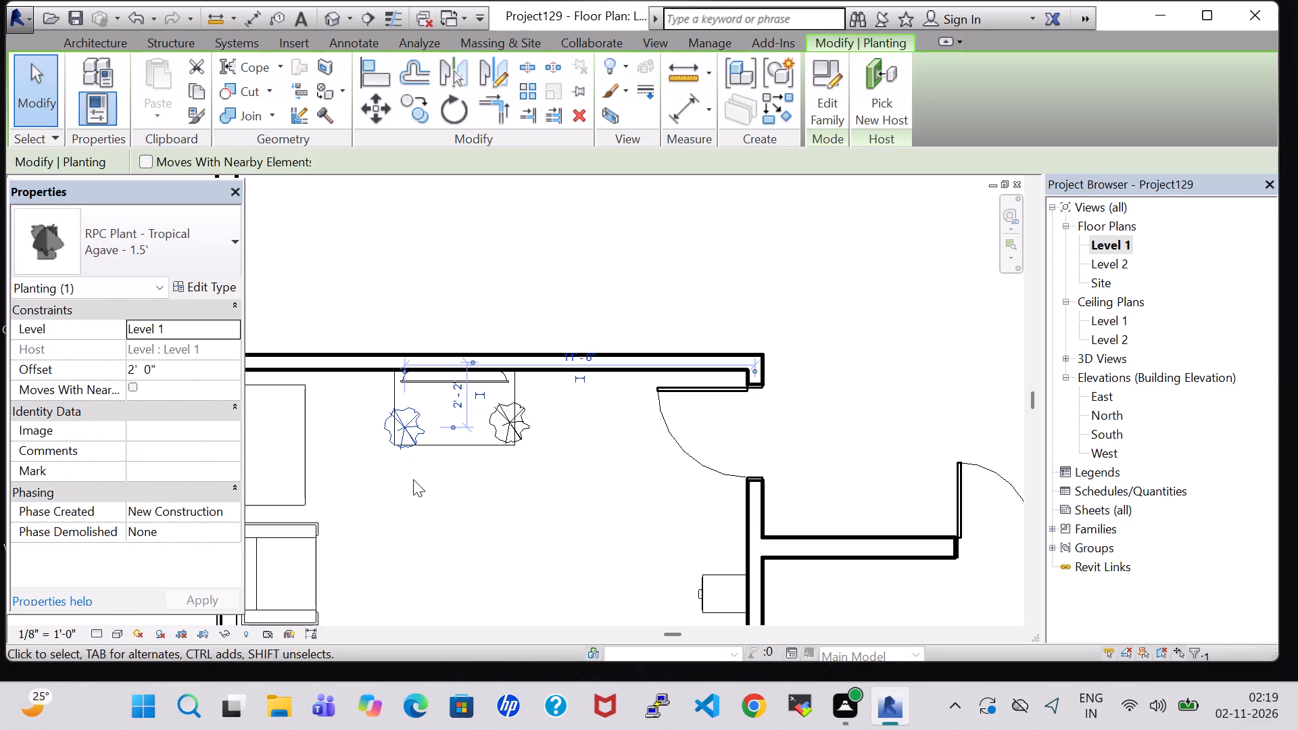
{"action": "key", "text": "Up"}
{"action": "key", "text": "Left"}
{"action": "left_click", "coordinate": [448, 514]}
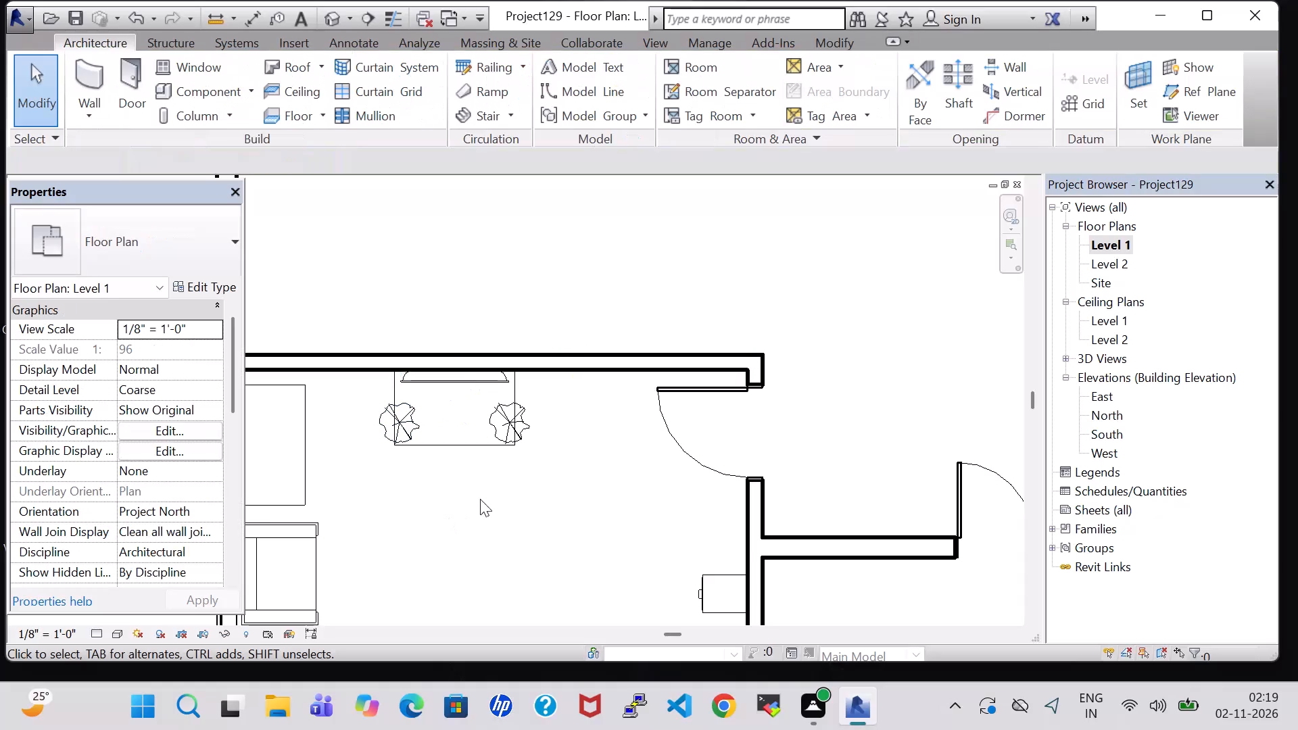
Examine the lower-west bedroom's TV, table and plants in 3D from several angles, along with the rest of the house.
{"action": "scroll", "coordinate": [501, 476], "scroll_direction": "down", "scroll_amount": 2}
{"action": "left_click", "coordinate": [334, 22]}
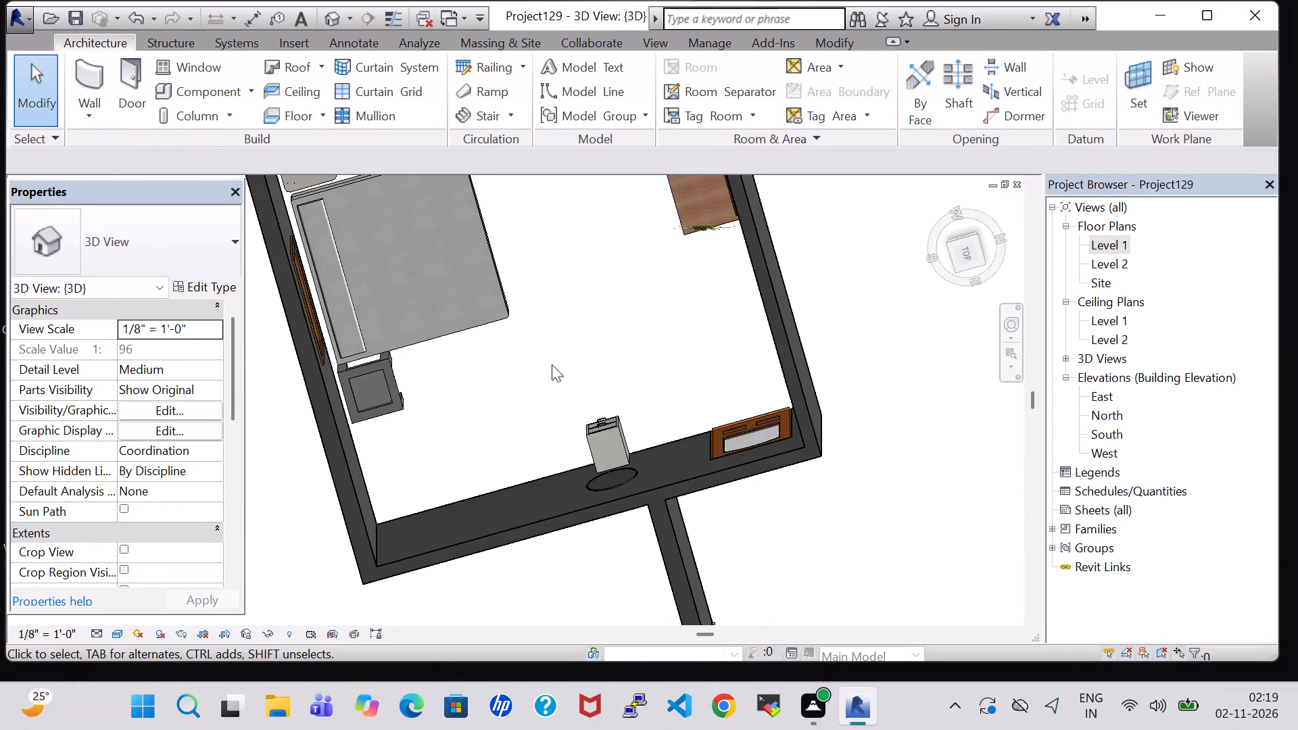
{"action": "scroll", "coordinate": [556, 377], "scroll_direction": "down", "scroll_amount": 4}
{"action": "middle_click_drag", "start_coordinate": [556, 377], "coordinate": [571, 454], "text": "shift"}
{"action": "scroll", "coordinate": [571, 454], "scroll_direction": "up", "scroll_amount": 2}
{"action": "middle_click_drag", "start_coordinate": [571, 454], "coordinate": [561, 315], "text": "shift"}
{"action": "middle_click_drag", "start_coordinate": [562, 307], "coordinate": [612, 293], "text": "shift"}
{"action": "scroll", "coordinate": [580, 306], "scroll_direction": "up", "scroll_amount": 1, "text": "shift"}
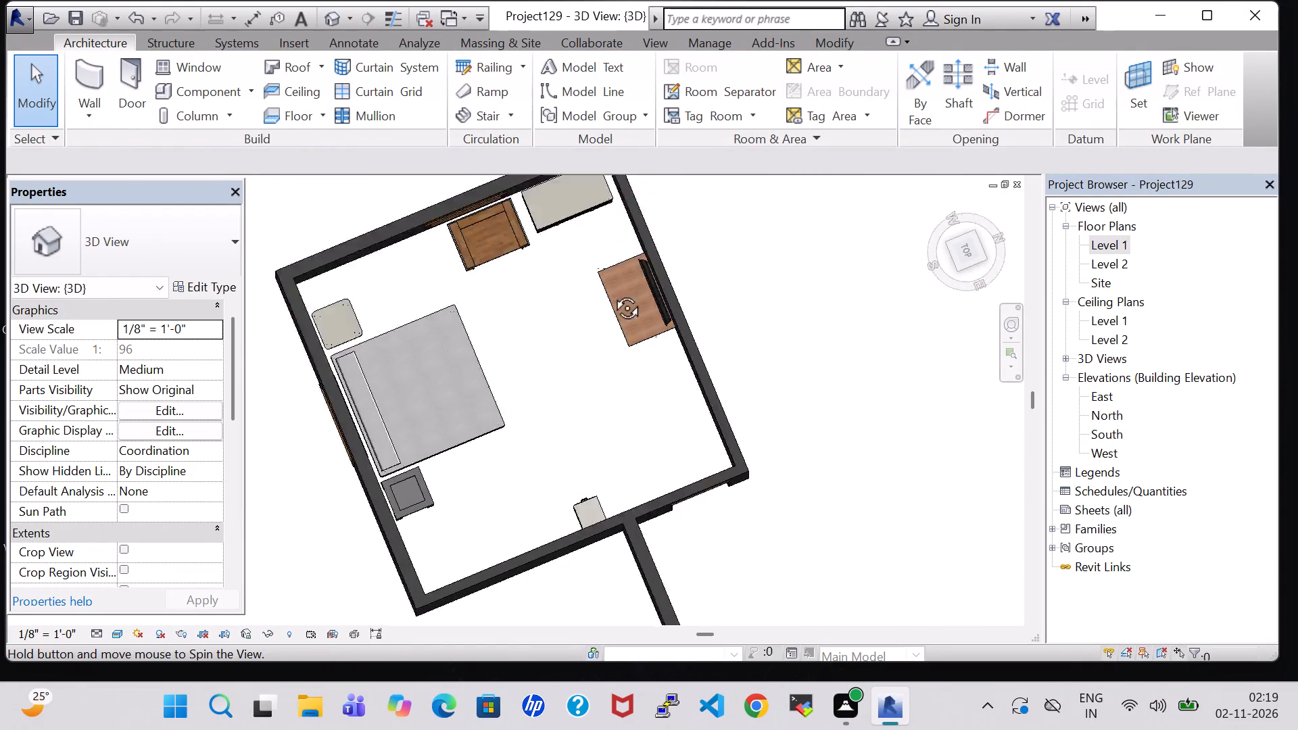
{"action": "middle_click_drag", "start_coordinate": [612, 293], "coordinate": [654, 262], "text": "shift"}
{"action": "middle_click_drag", "start_coordinate": [746, 623], "coordinate": [746, 610]}
{"action": "middle_click_drag", "start_coordinate": [746, 581], "coordinate": [717, 299]}
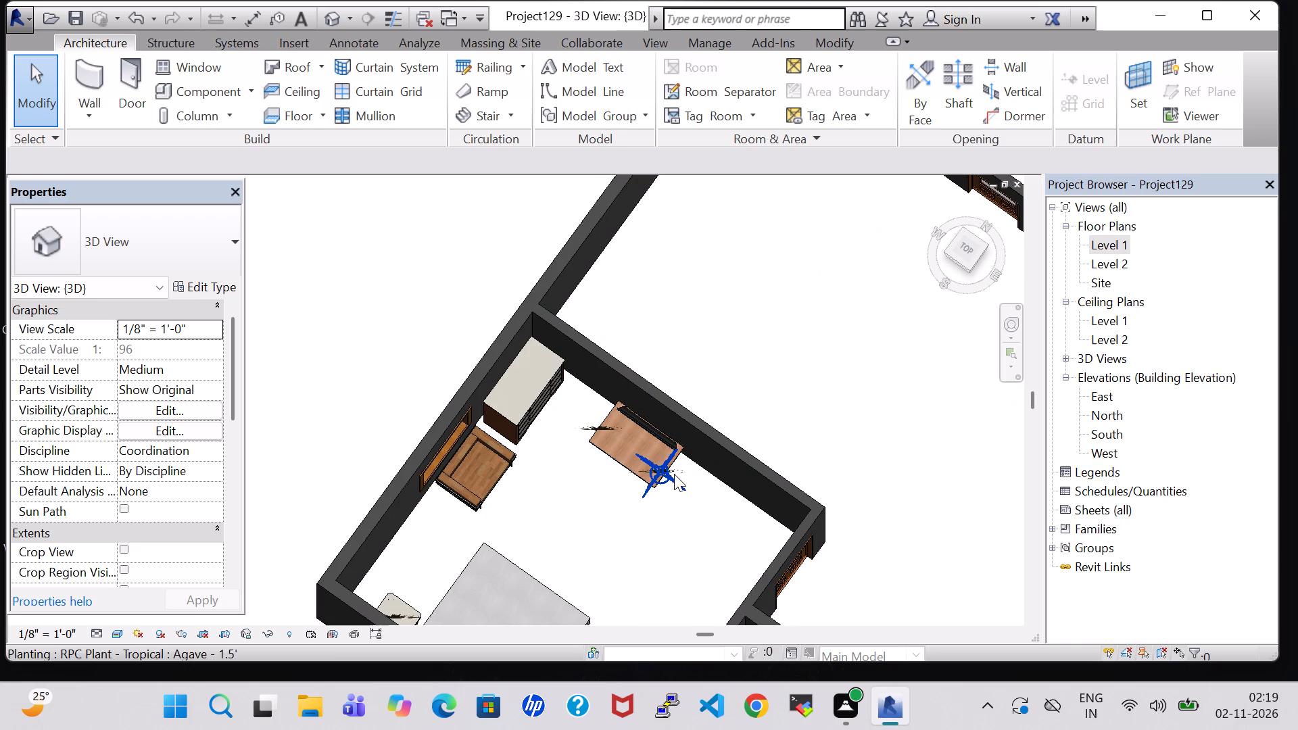
{"action": "middle_click_drag", "start_coordinate": [669, 520], "coordinate": [677, 462], "text": "shift"}
{"action": "scroll", "coordinate": [669, 520], "scroll_direction": "up", "scroll_amount": 1, "text": "shift"}
{"action": "scroll", "coordinate": [663, 497], "scroll_direction": "up", "scroll_amount": 6}
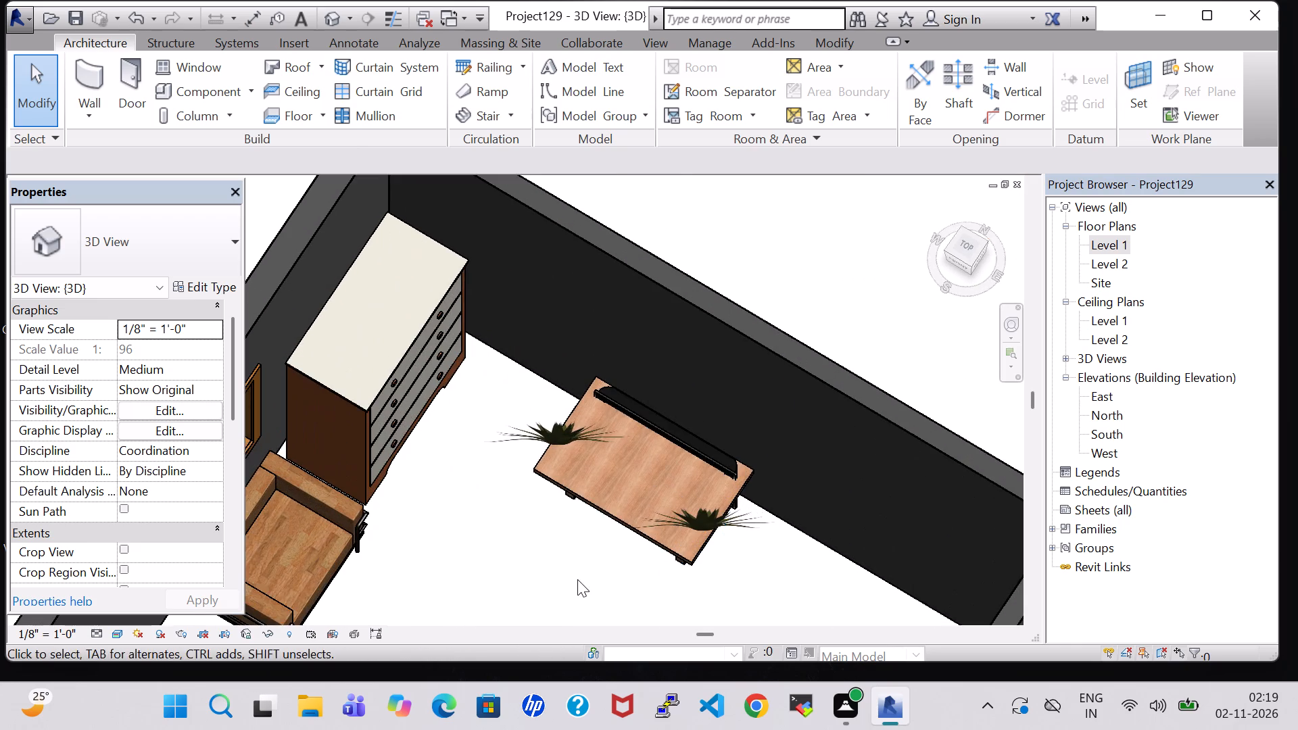
{"action": "middle_click", "coordinate": [577, 579], "text": "shift"}
{"action": "middle_click_drag", "start_coordinate": [577, 579], "coordinate": [605, 486], "text": "shift"}
{"action": "scroll", "coordinate": [499, 395], "scroll_direction": "up", "scroll_amount": 4}
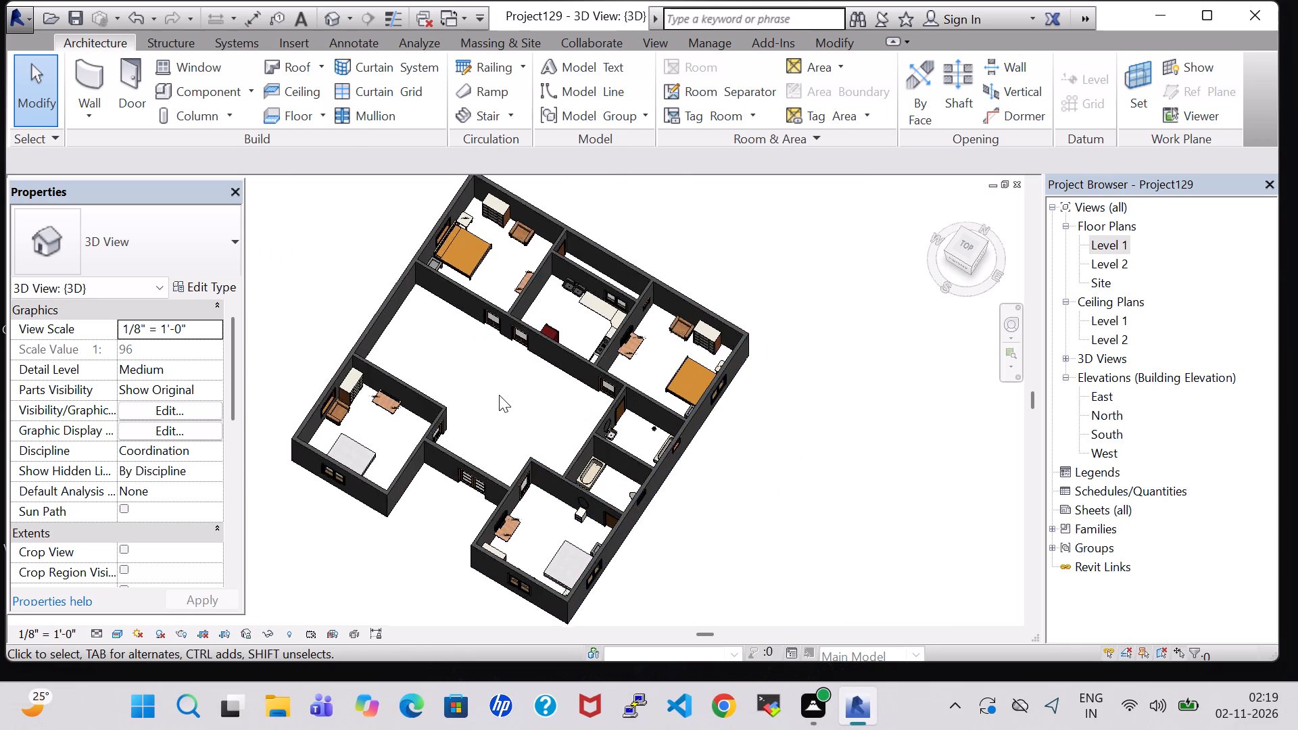
{"action": "scroll", "coordinate": [499, 395], "scroll_direction": "up", "scroll_amount": 3}
{"action": "scroll", "coordinate": [461, 297], "scroll_direction": "up", "scroll_amount": 1}
{"action": "middle_click_drag", "start_coordinate": [461, 297], "coordinate": [498, 353]}
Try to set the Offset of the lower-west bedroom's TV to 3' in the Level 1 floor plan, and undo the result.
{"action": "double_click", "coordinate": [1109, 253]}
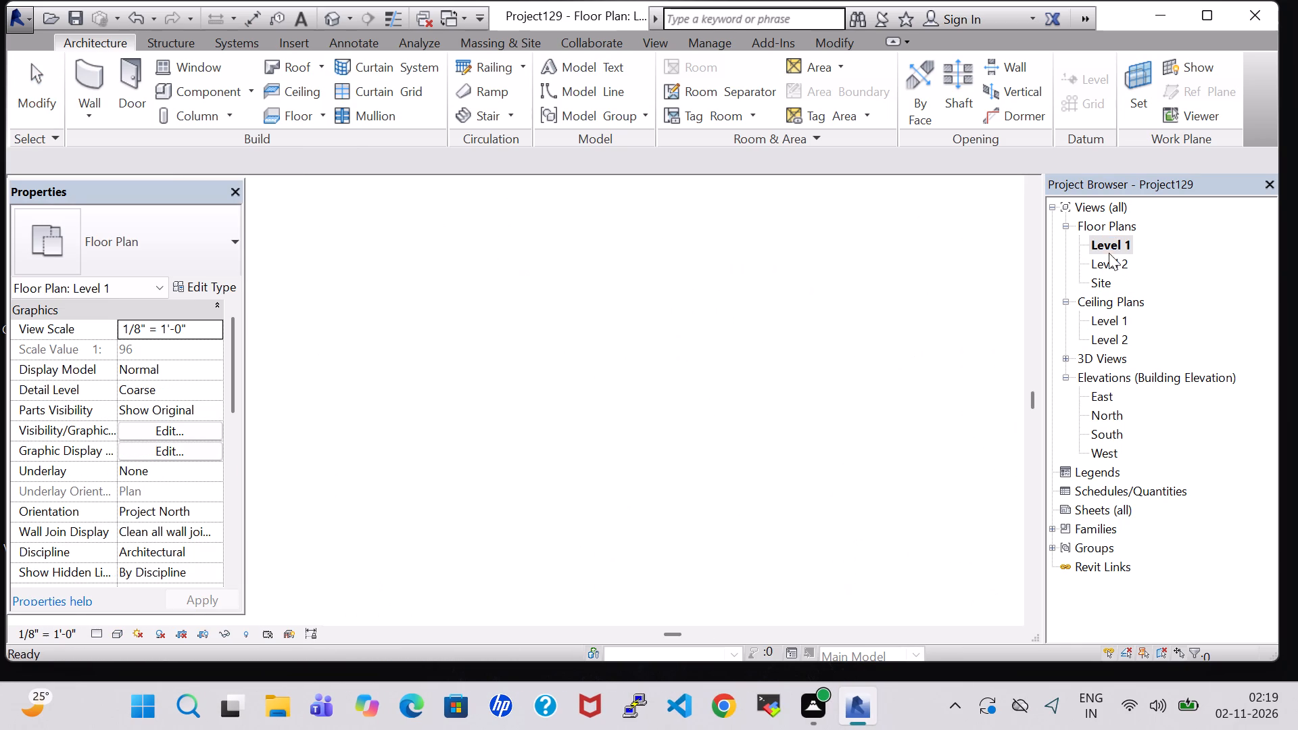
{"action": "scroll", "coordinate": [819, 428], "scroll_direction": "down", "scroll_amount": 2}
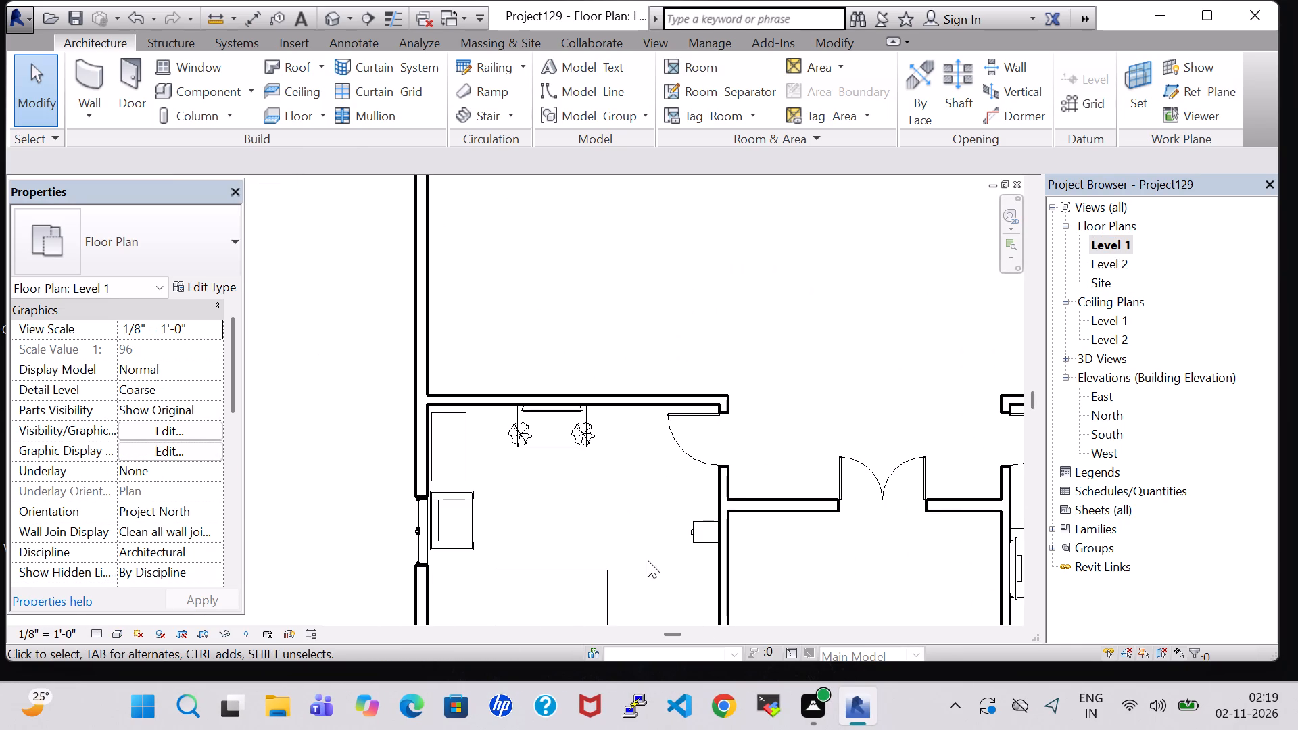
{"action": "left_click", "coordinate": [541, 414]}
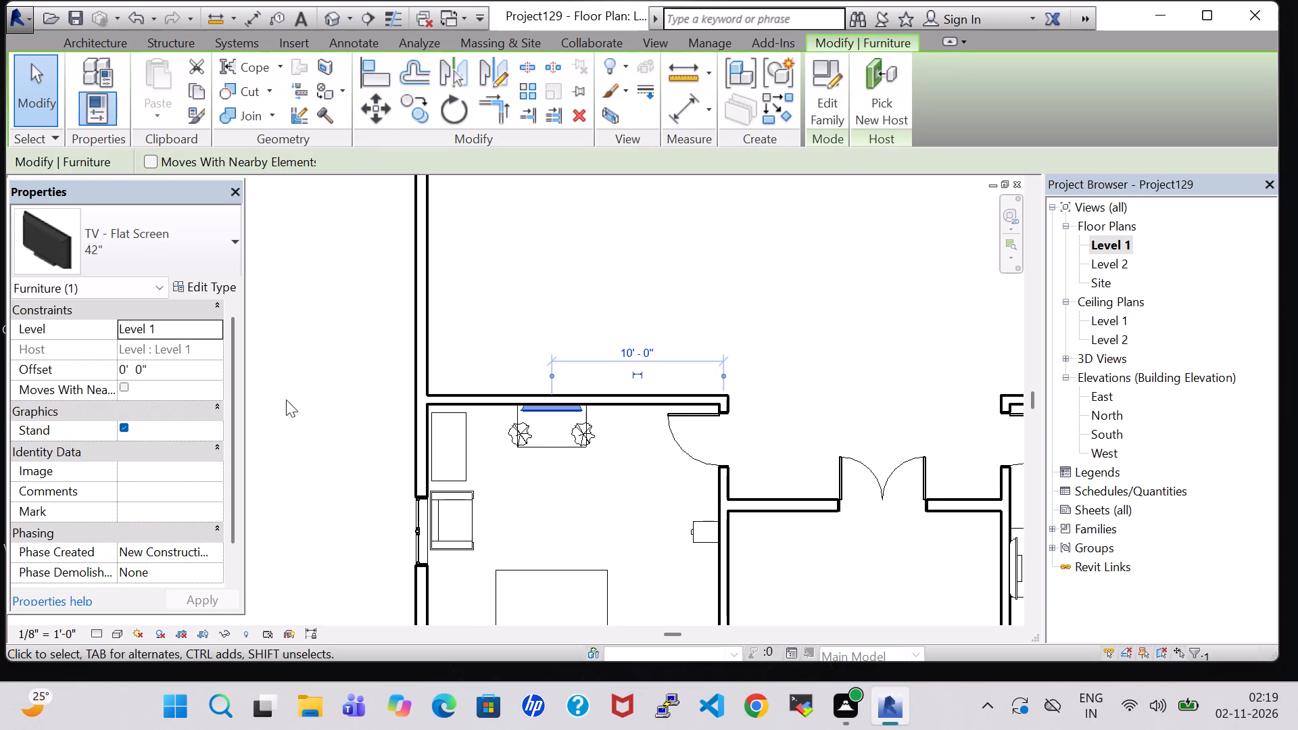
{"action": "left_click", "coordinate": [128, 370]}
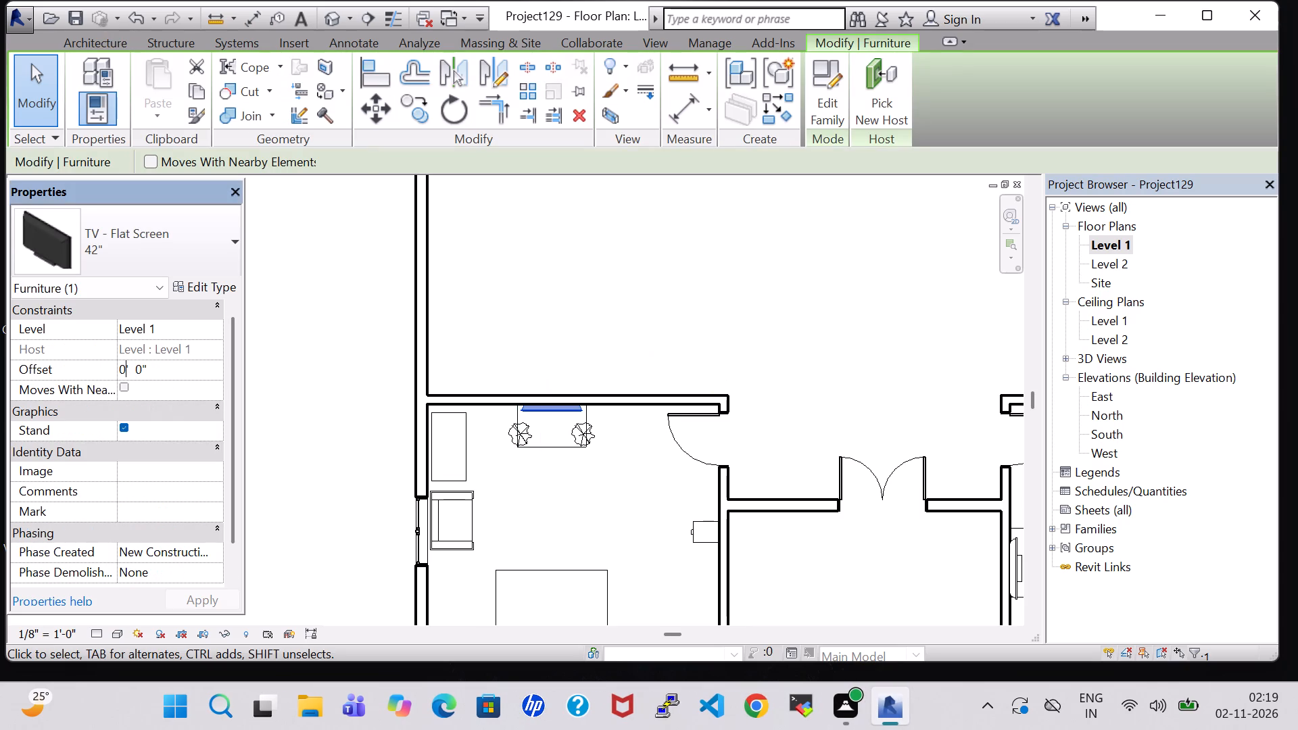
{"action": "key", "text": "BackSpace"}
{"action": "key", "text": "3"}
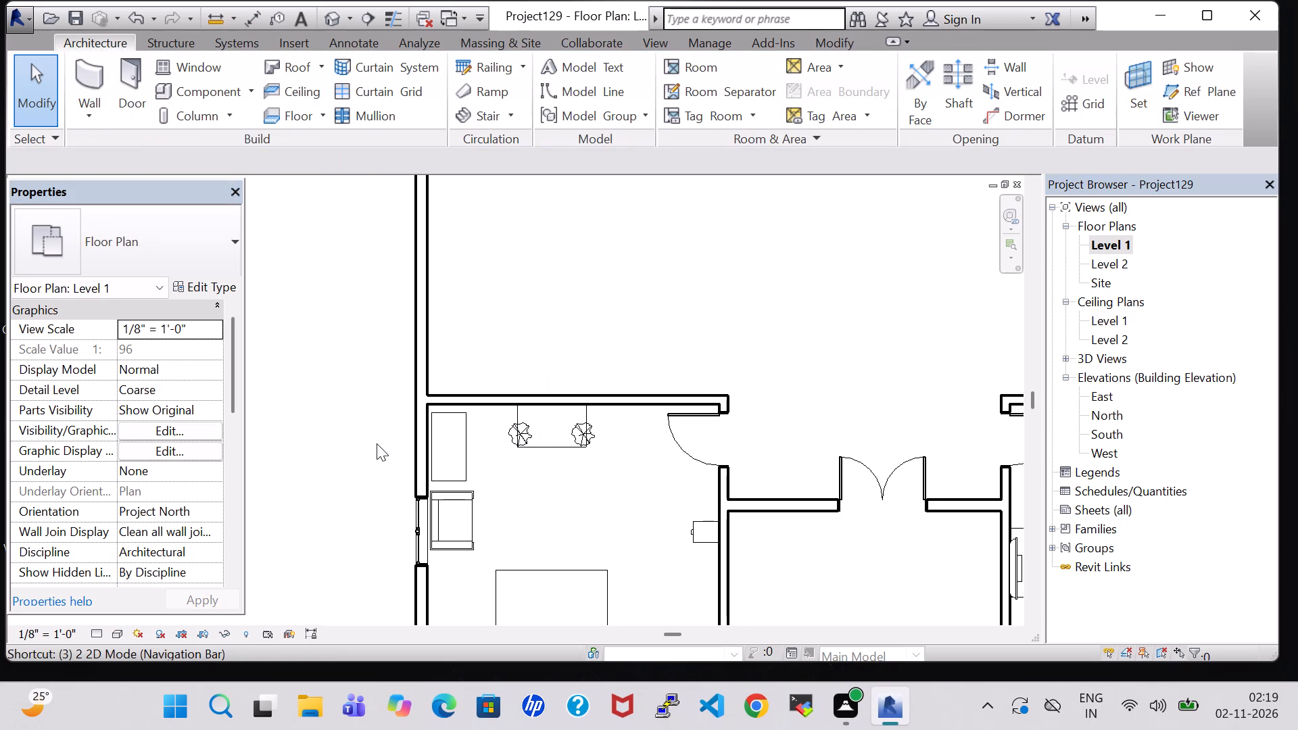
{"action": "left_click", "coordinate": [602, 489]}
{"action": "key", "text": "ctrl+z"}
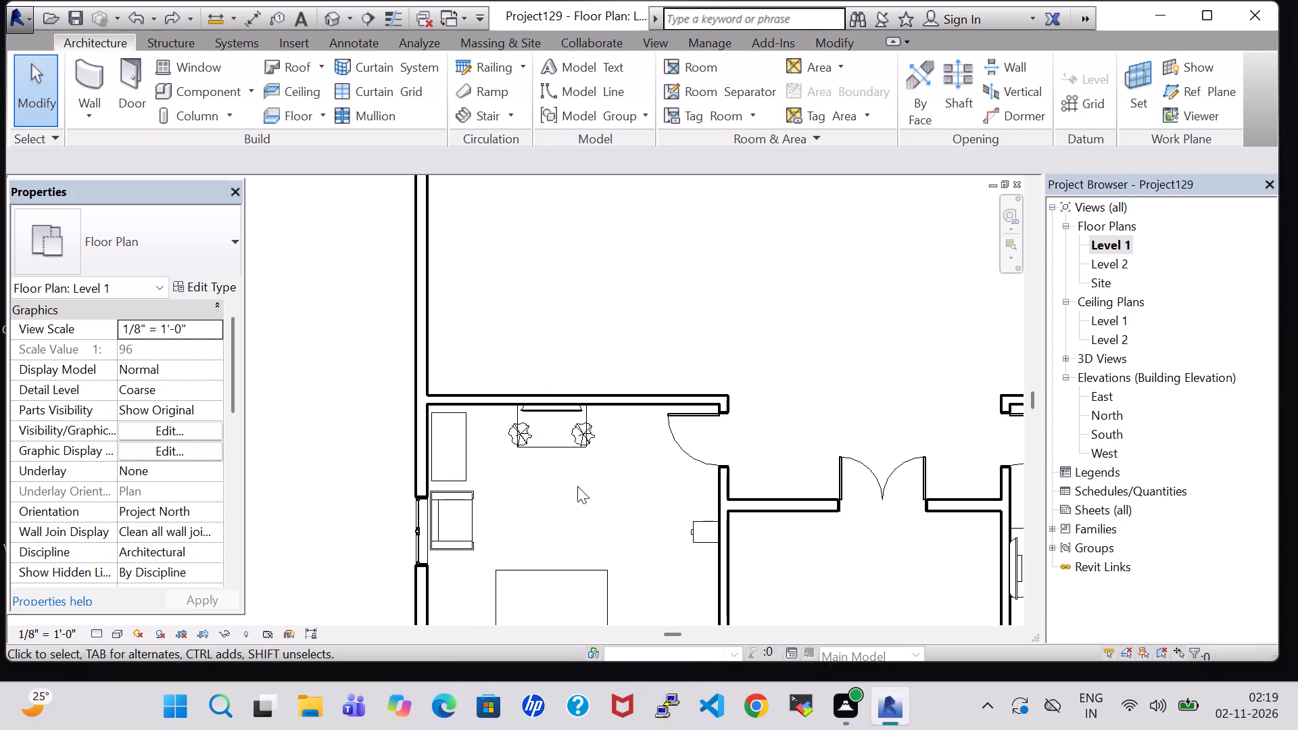
Set the Offset of the lower-west bedroom's TV to 3' 5" and keep the TV in place.
{"action": "left_click", "coordinate": [547, 414]}
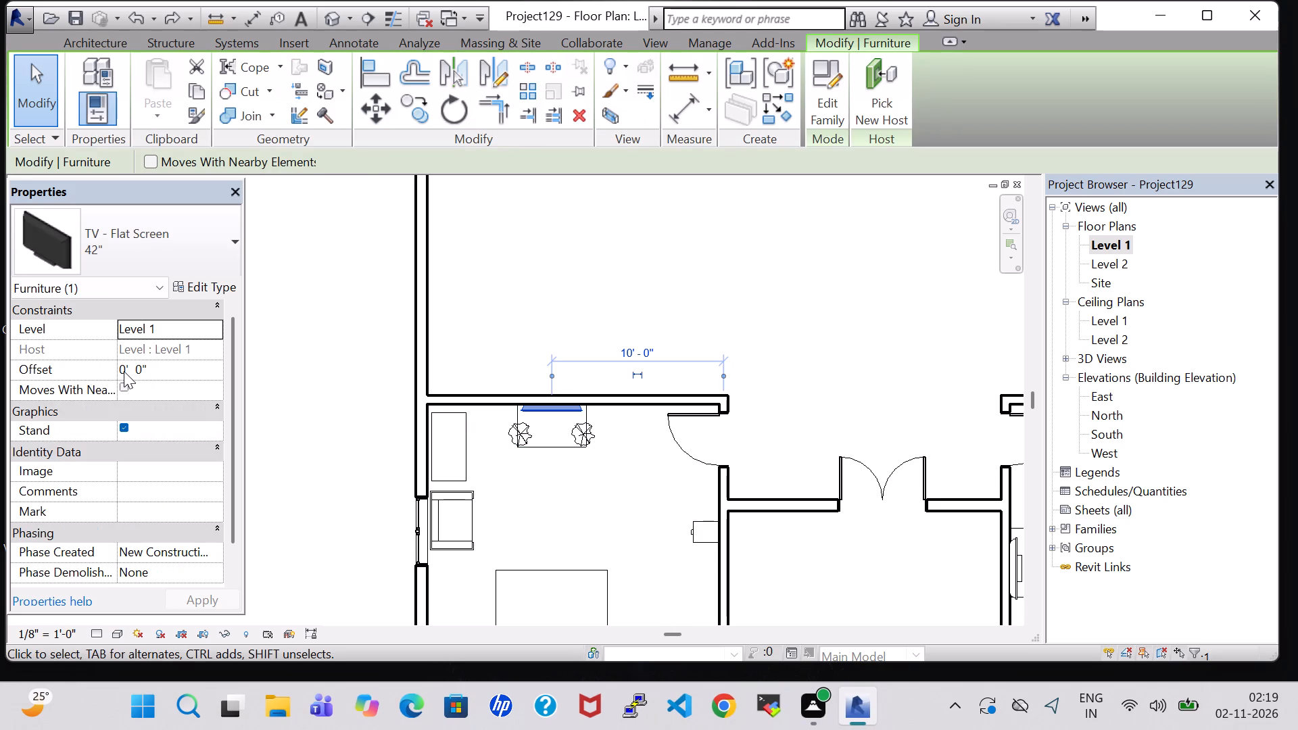
{"action": "double_click", "coordinate": [124, 371]}
{"action": "key", "text": "BackSpace"}
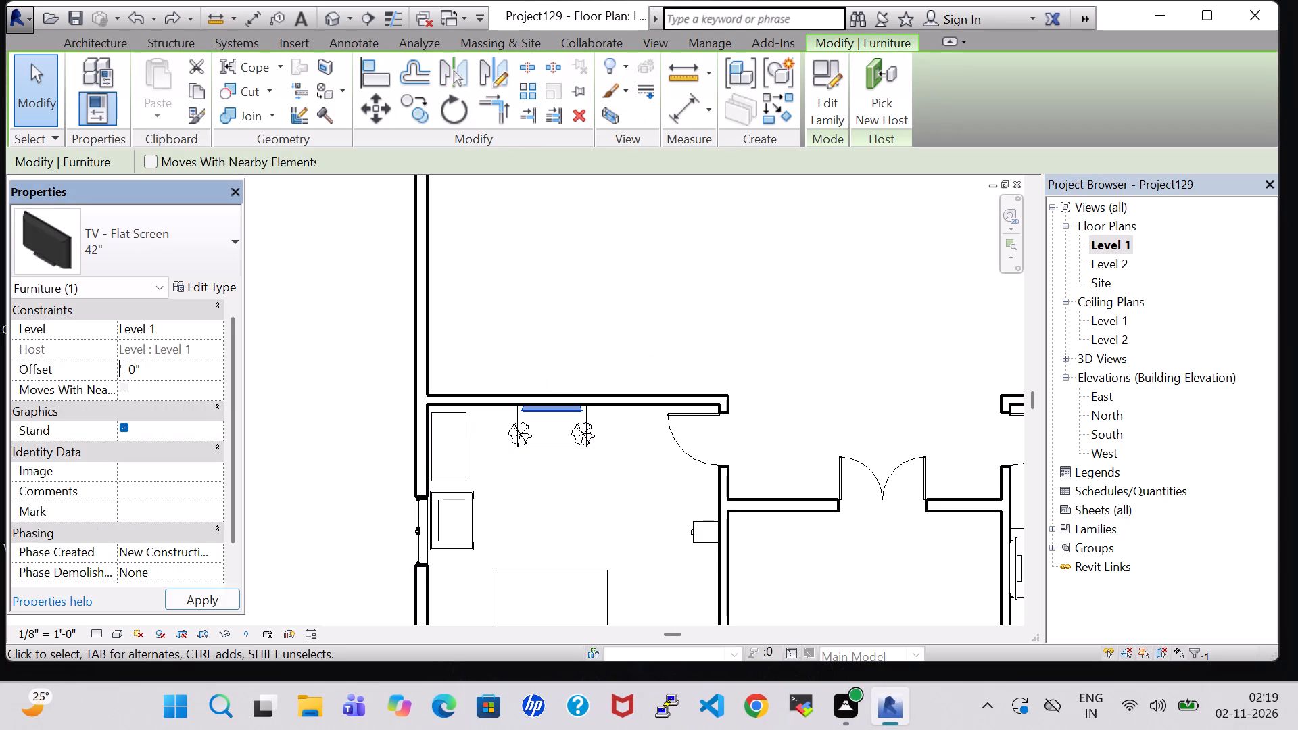
{"action": "key", "text": "3"}
{"action": "left_click", "coordinate": [141, 374]}
{"action": "key", "text": "BackSpace"}
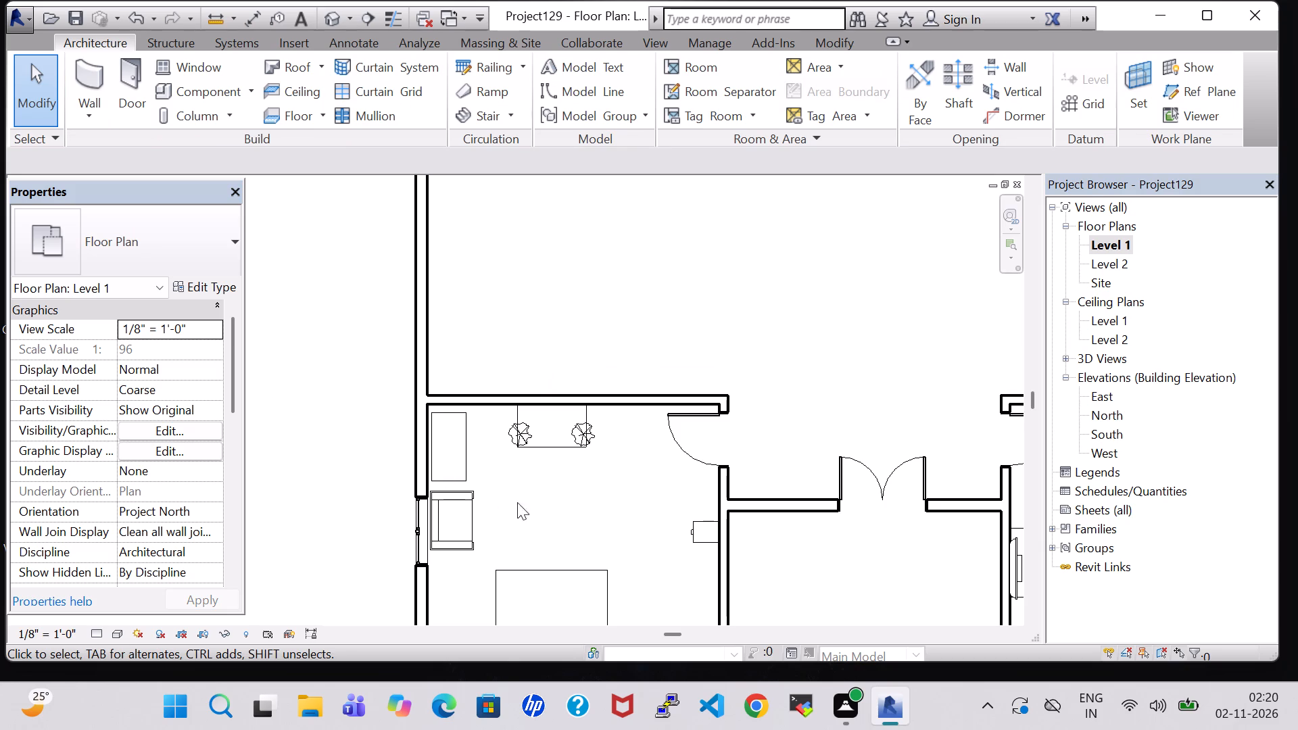
{"action": "key", "text": "ctrl+z"}
{"action": "scroll", "coordinate": [525, 504], "scroll_direction": "up", "scroll_amount": 3}
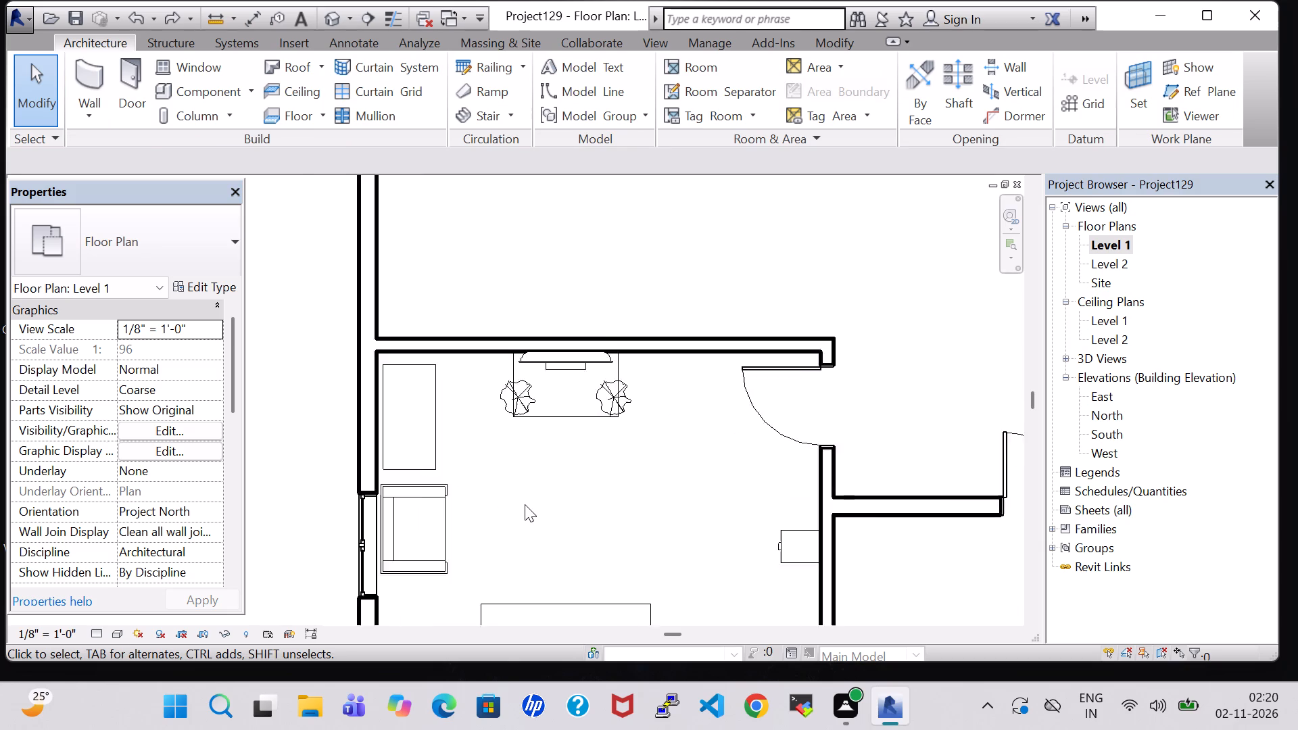
{"action": "scroll", "coordinate": [525, 504], "scroll_direction": "up", "scroll_amount": 3}
{"action": "left_click", "coordinate": [585, 293]}
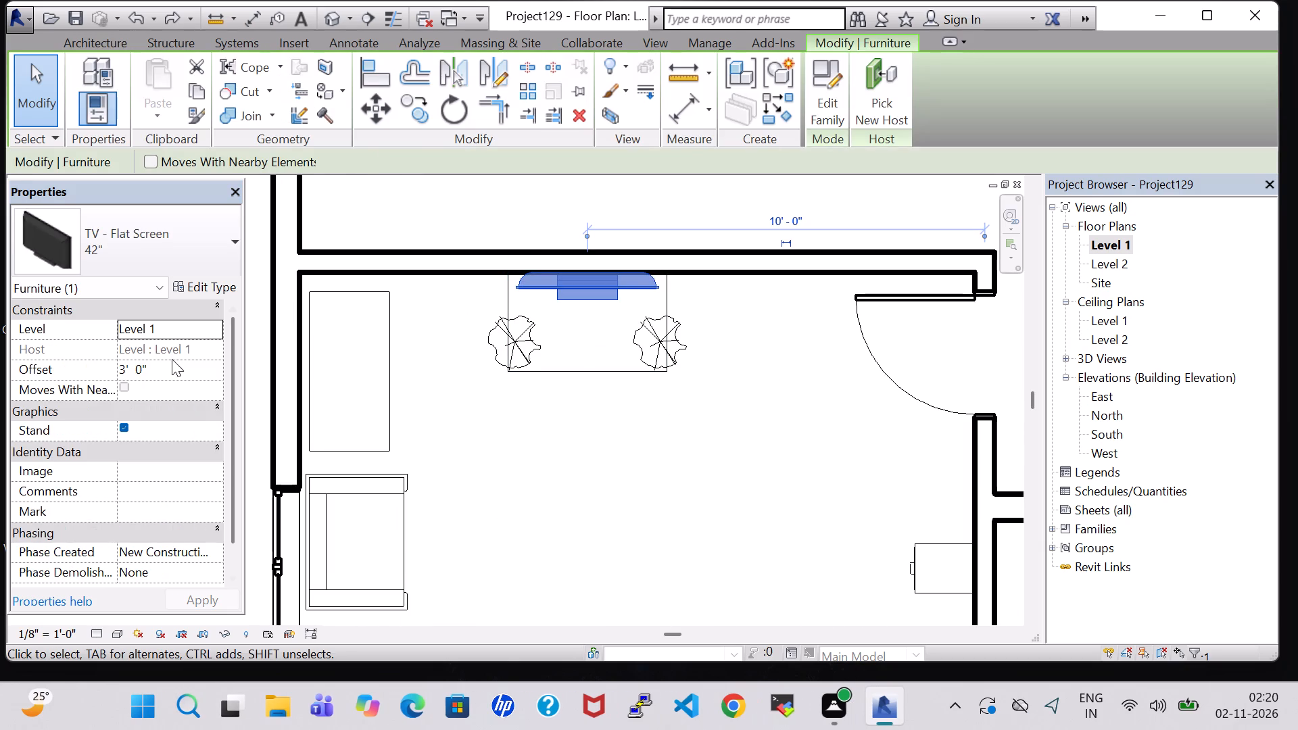
{"action": "double_click", "coordinate": [141, 372]}
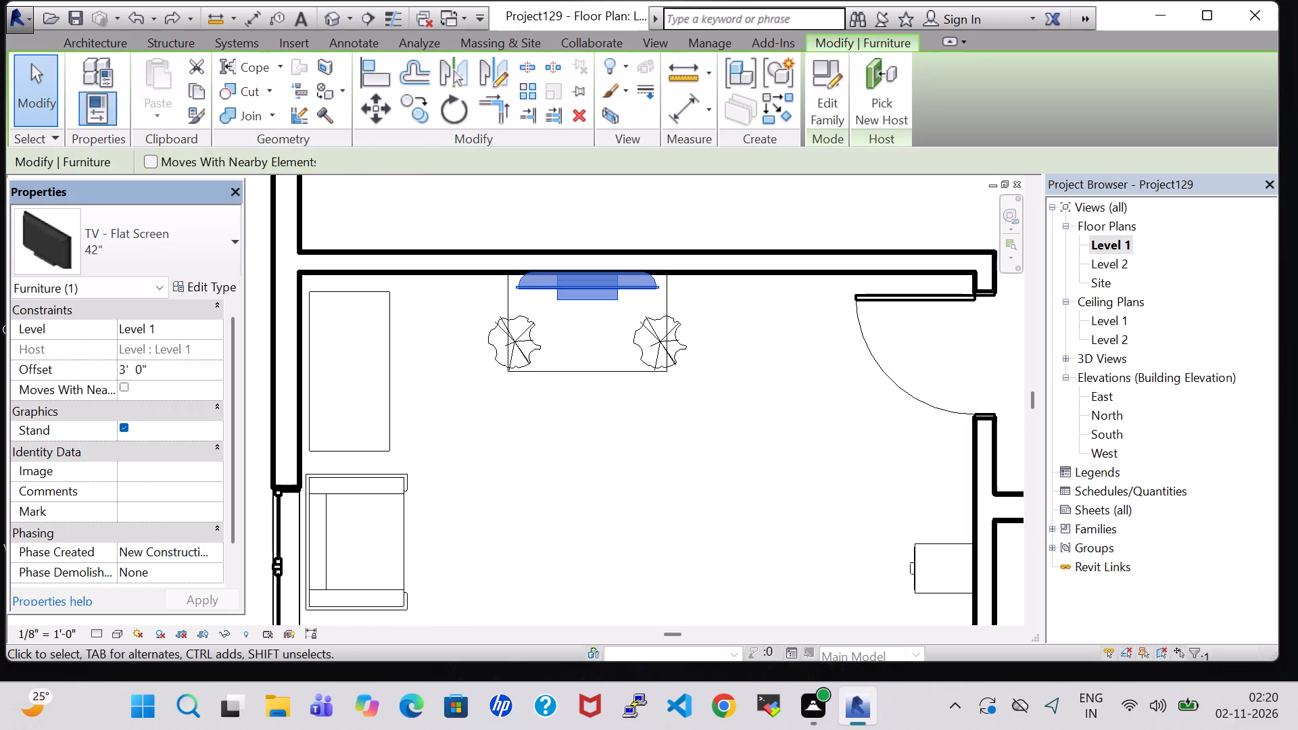
{"action": "key", "text": "BackSpace"}
{"action": "key", "text": "5"}
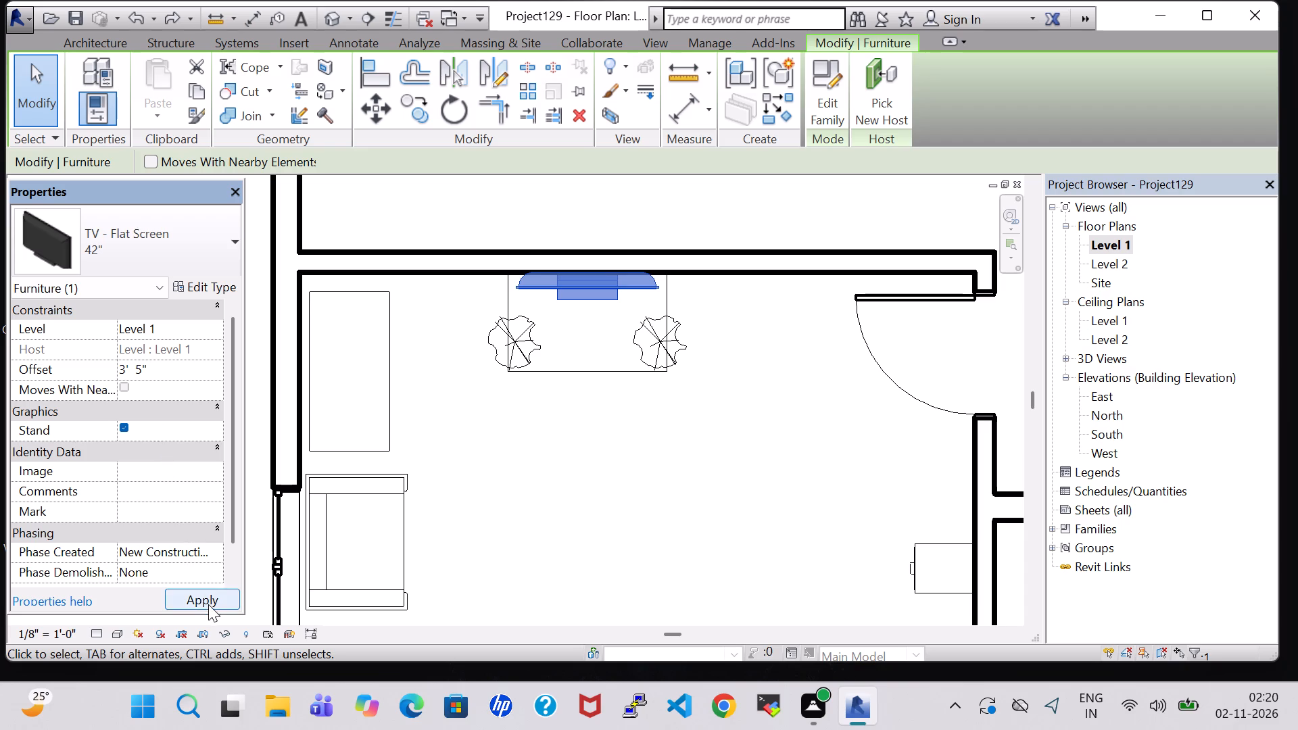
{"action": "left_click", "coordinate": [208, 604]}
{"action": "left_click", "coordinate": [529, 495]}
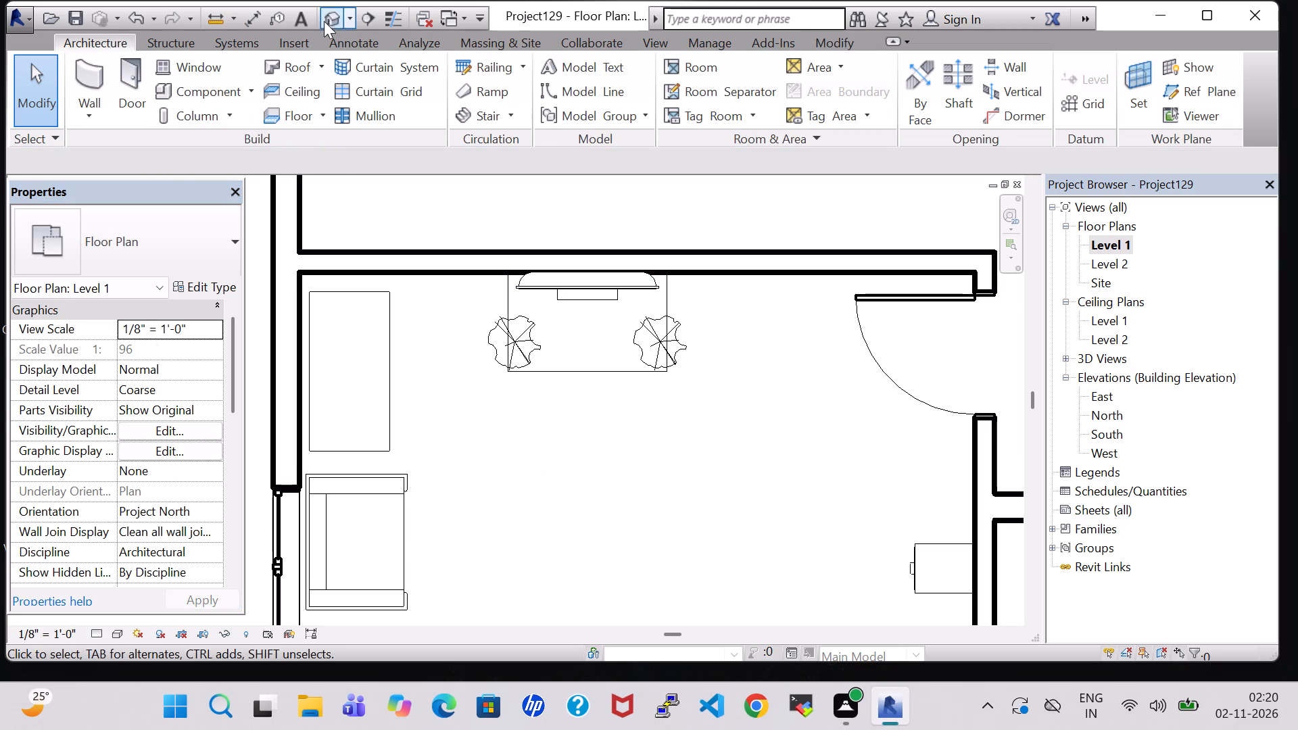
Examine the height of the lower-west bedroom's TV above its table and plants in 3D.
{"action": "left_click", "coordinate": [335, 21]}
{"action": "scroll", "coordinate": [506, 403], "scroll_direction": "down", "scroll_amount": 2}
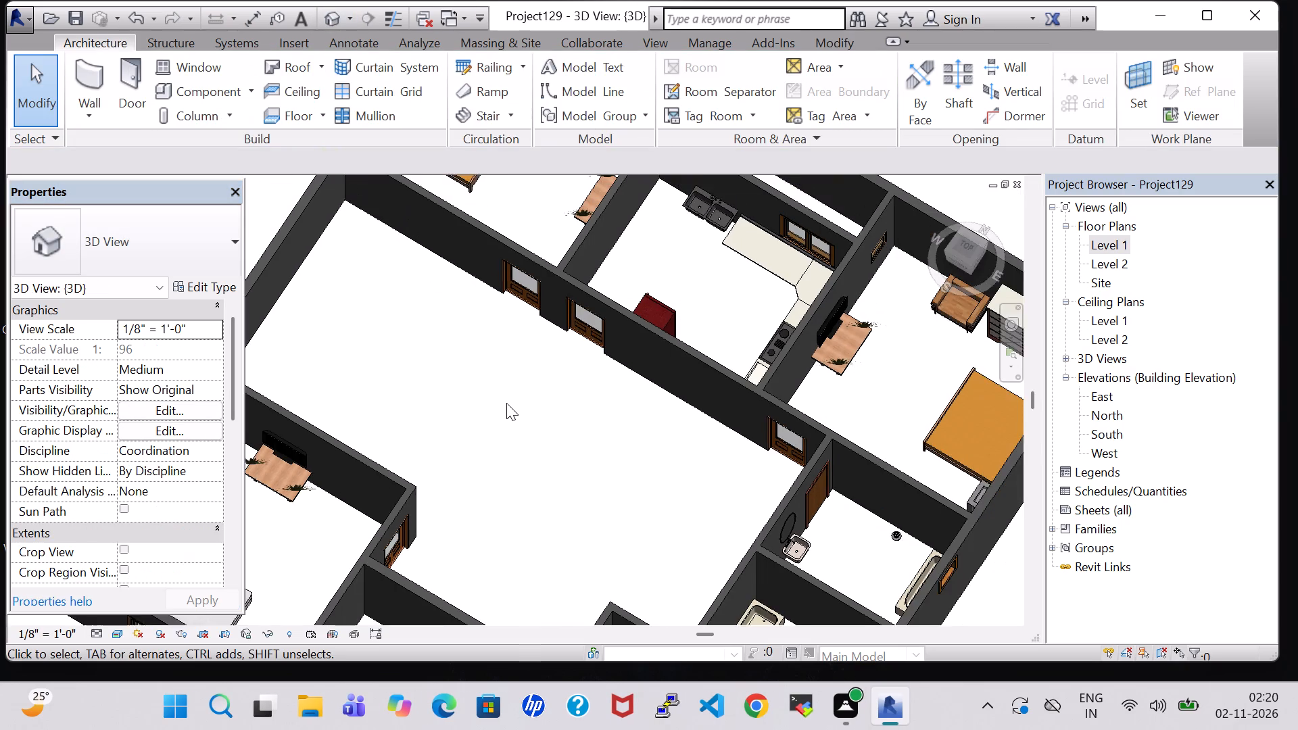
{"action": "scroll", "coordinate": [506, 403], "scroll_direction": "down", "scroll_amount": 1}
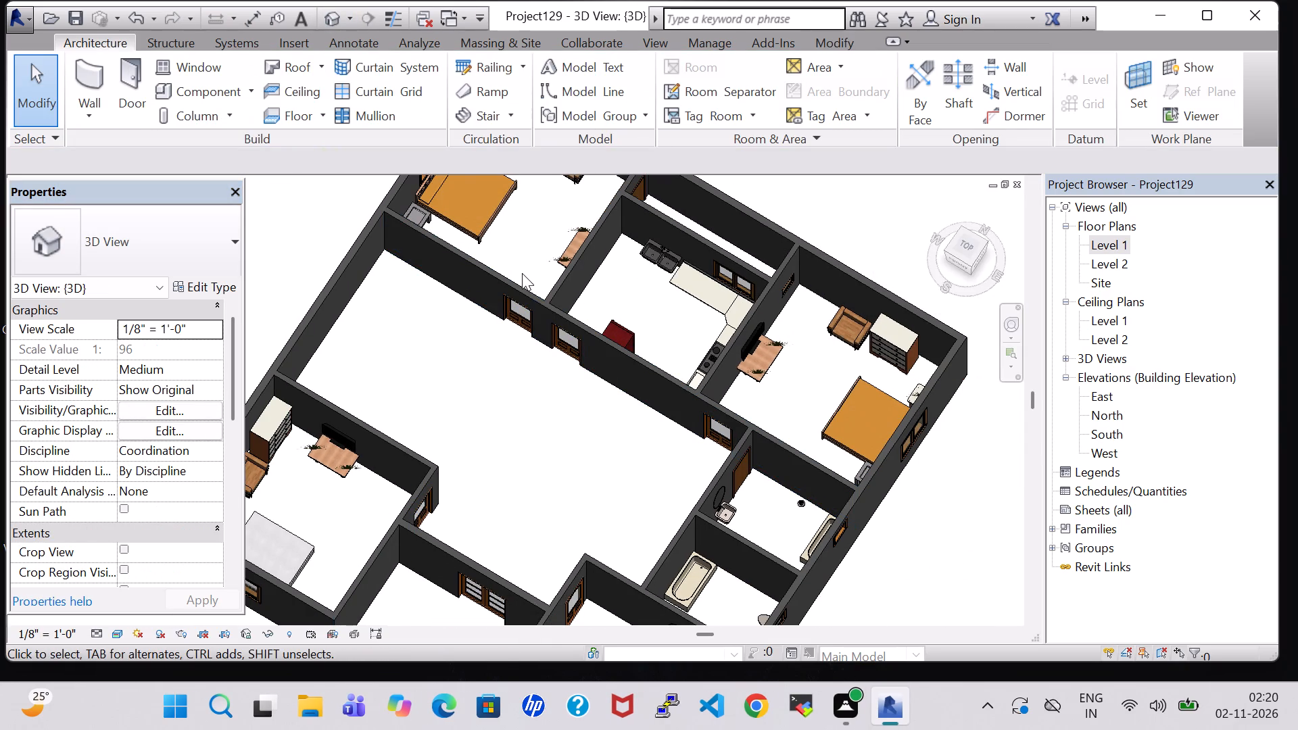
{"action": "middle_click_drag", "start_coordinate": [522, 273], "coordinate": [525, 348]}
{"action": "scroll", "coordinate": [325, 518], "scroll_direction": "up", "scroll_amount": 6}
{"action": "scroll", "coordinate": [334, 573], "scroll_direction": "up", "scroll_amount": 1}
{"action": "middle_click_drag", "start_coordinate": [334, 573], "coordinate": [335, 573]}
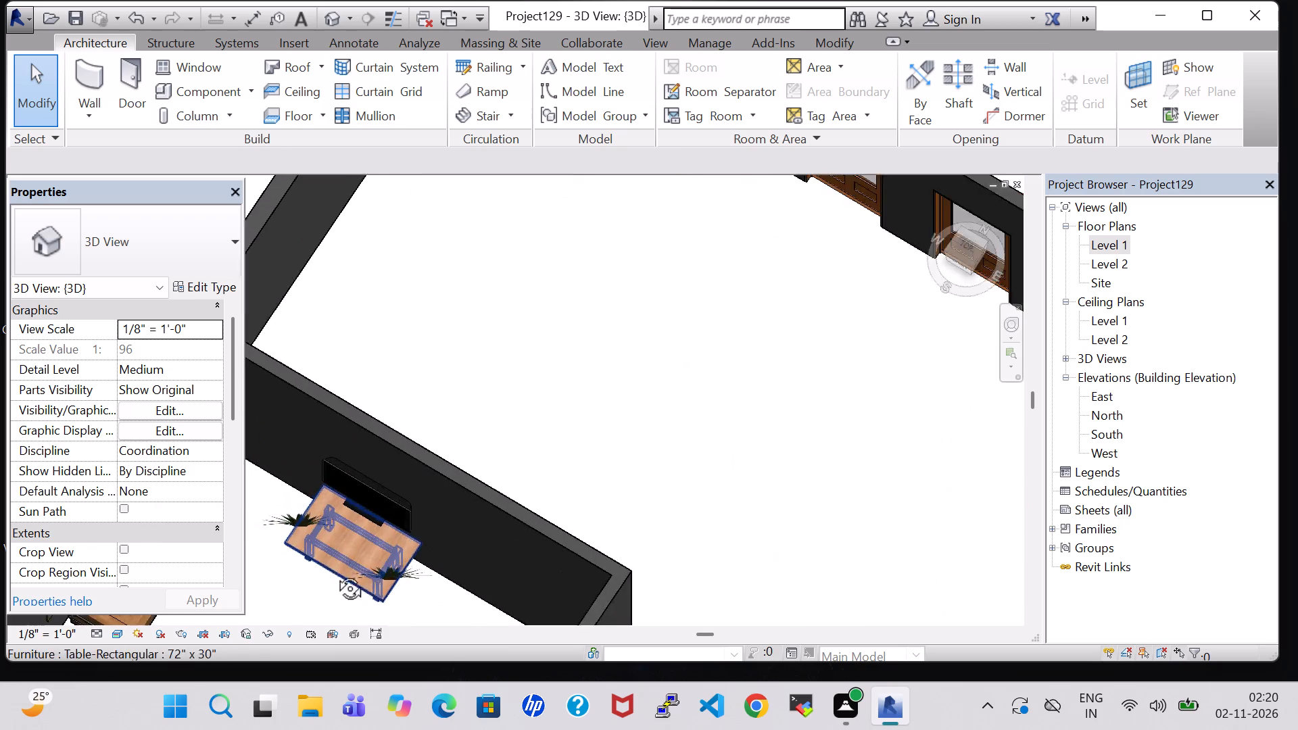
{"action": "middle_click_drag", "start_coordinate": [335, 573], "coordinate": [347, 493]}
{"action": "scroll", "coordinate": [424, 483], "scroll_direction": "up", "scroll_amount": 1}
{"action": "middle_click_drag", "start_coordinate": [424, 483], "coordinate": [449, 431]}
{"action": "middle_click_drag", "start_coordinate": [562, 522], "coordinate": [589, 452]}
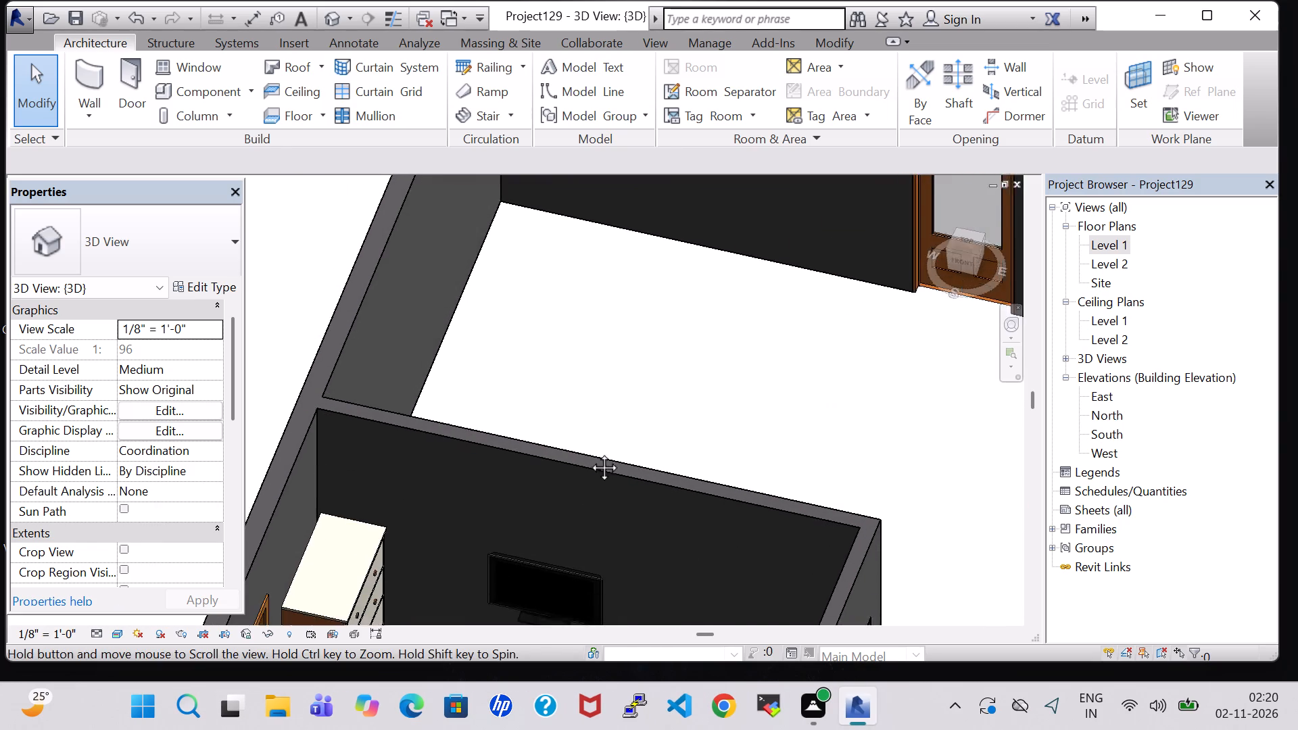
{"action": "middle_click_drag", "start_coordinate": [589, 452], "coordinate": [623, 385]}
{"action": "middle_click", "coordinate": [623, 382]}
{"action": "middle_click", "coordinate": [623, 372]}
Examine the other bedrooms, kitchen and bathrooms in 3D, comparing their TVs, tables and plants.
{"action": "middle_click_drag", "start_coordinate": [729, 203], "coordinate": [662, 519]}
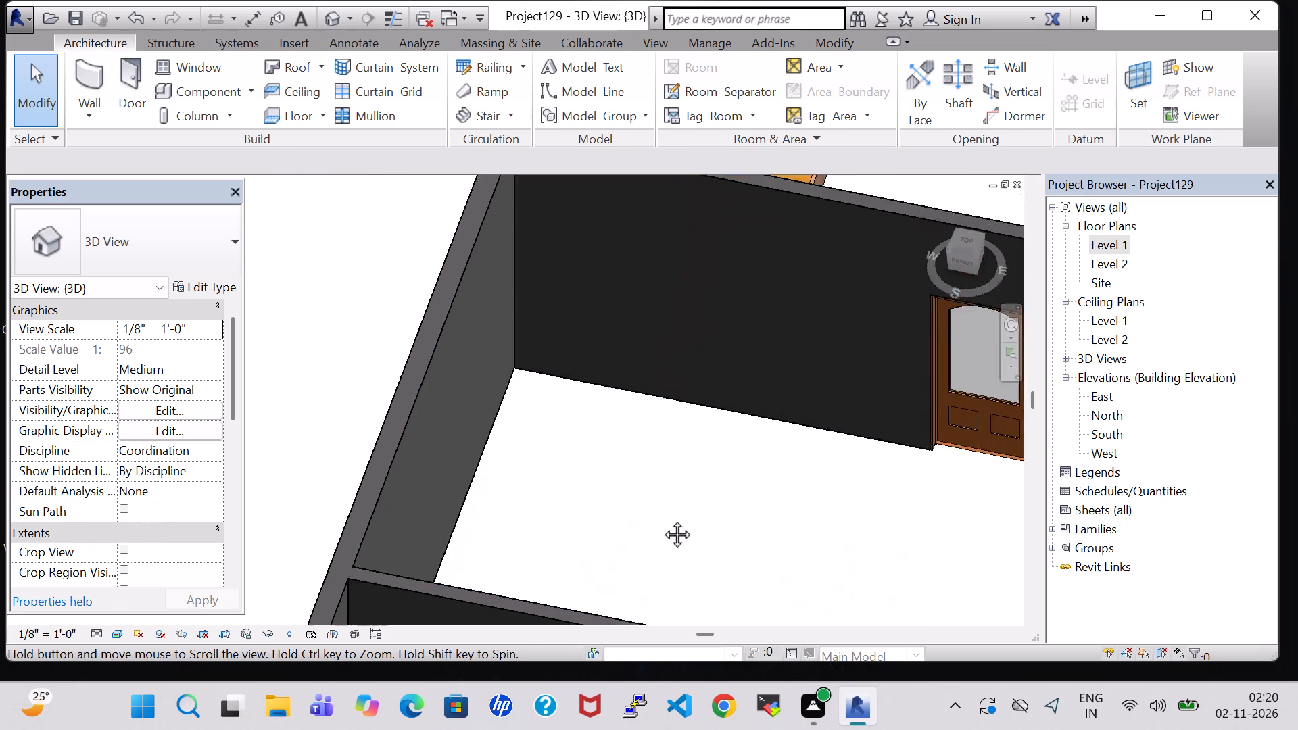
{"action": "middle_click_drag", "start_coordinate": [662, 519], "coordinate": [619, 572]}
{"action": "middle_click_drag", "start_coordinate": [730, 308], "coordinate": [717, 439]}
{"action": "middle_click_drag", "start_coordinate": [729, 290], "coordinate": [832, 310]}
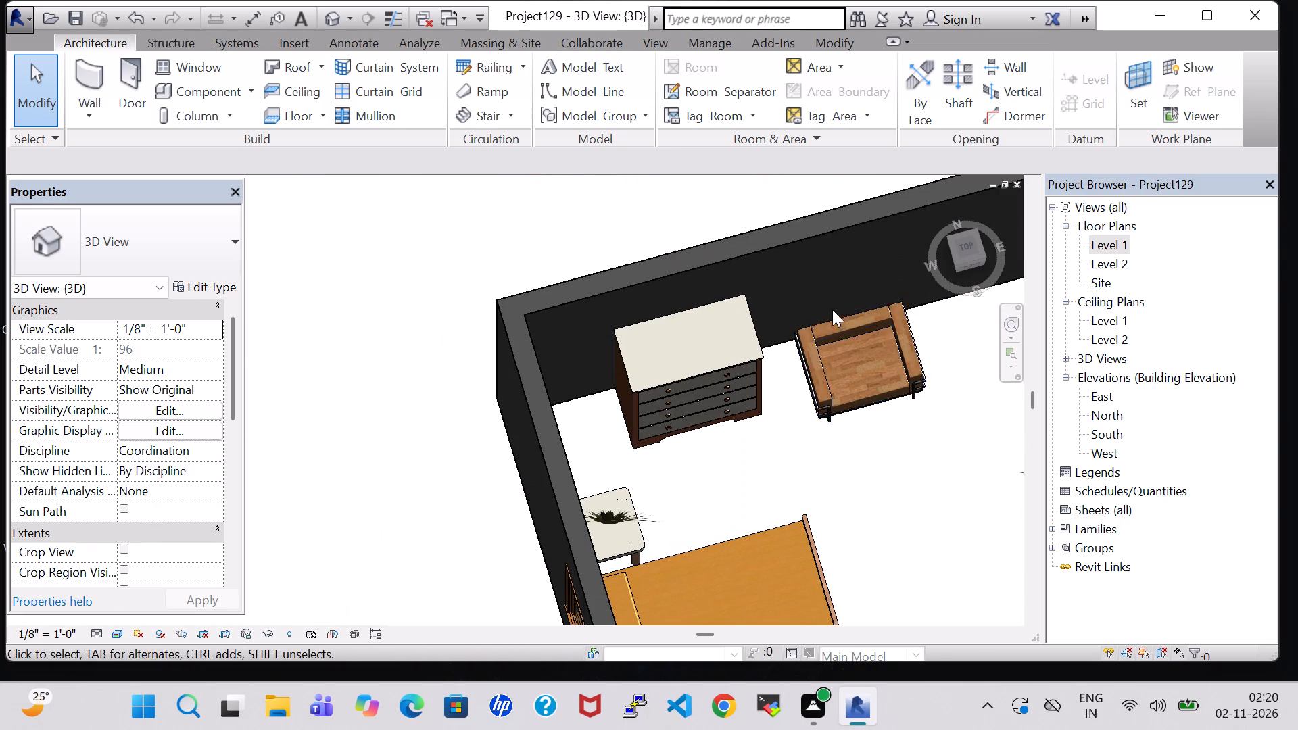
{"action": "middle_click_drag", "start_coordinate": [894, 483], "coordinate": [480, 348]}
{"action": "scroll", "coordinate": [509, 380], "scroll_direction": "down", "scroll_amount": 6}
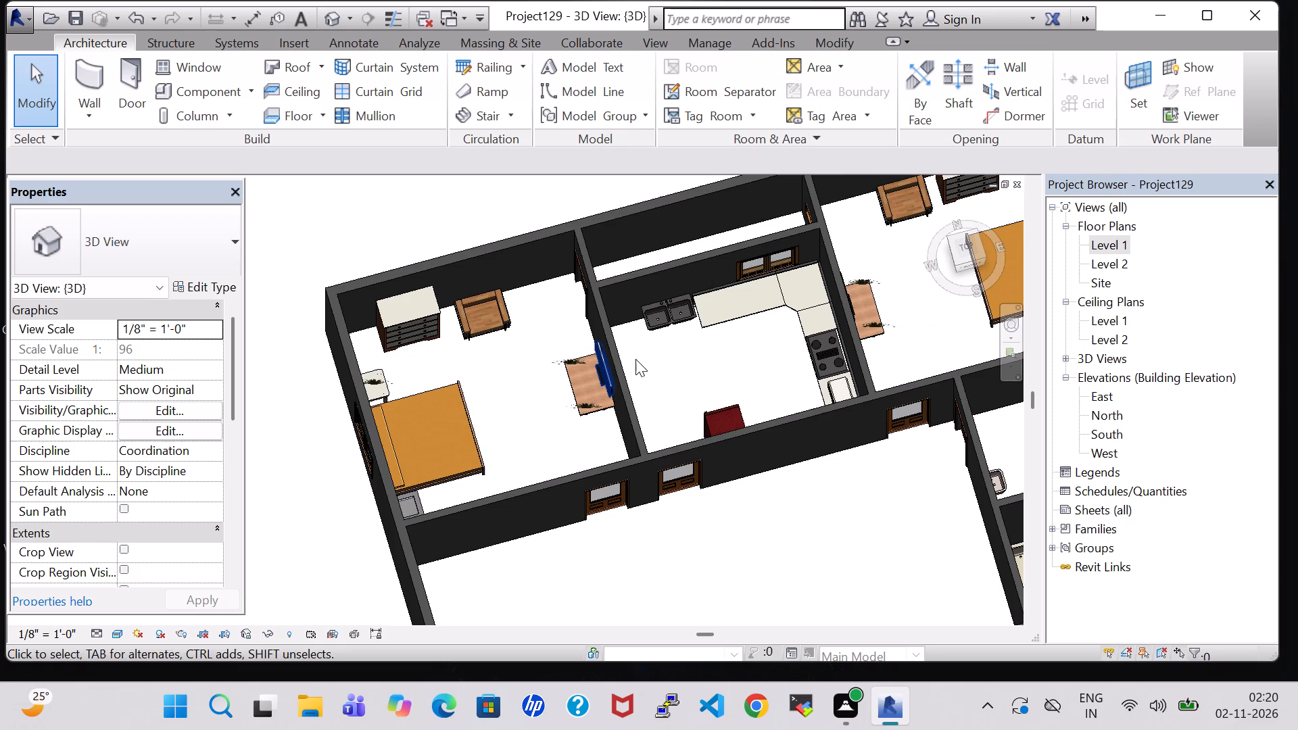
{"action": "middle_click_drag", "start_coordinate": [690, 349], "coordinate": [444, 406]}
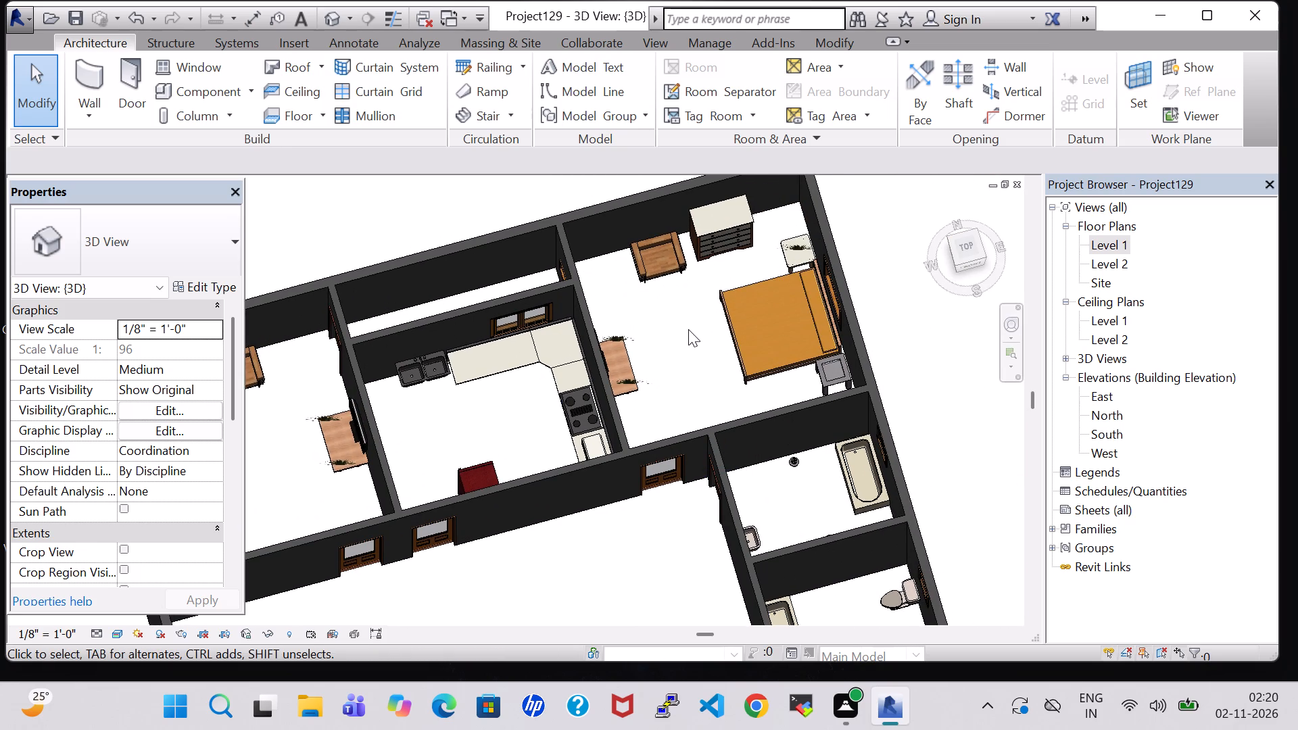
{"action": "middle_click_drag", "start_coordinate": [688, 329], "coordinate": [572, 308]}
{"action": "middle_click_drag", "start_coordinate": [512, 441], "coordinate": [761, 216]}
{"action": "middle_click_drag", "start_coordinate": [718, 411], "coordinate": [721, 409]}
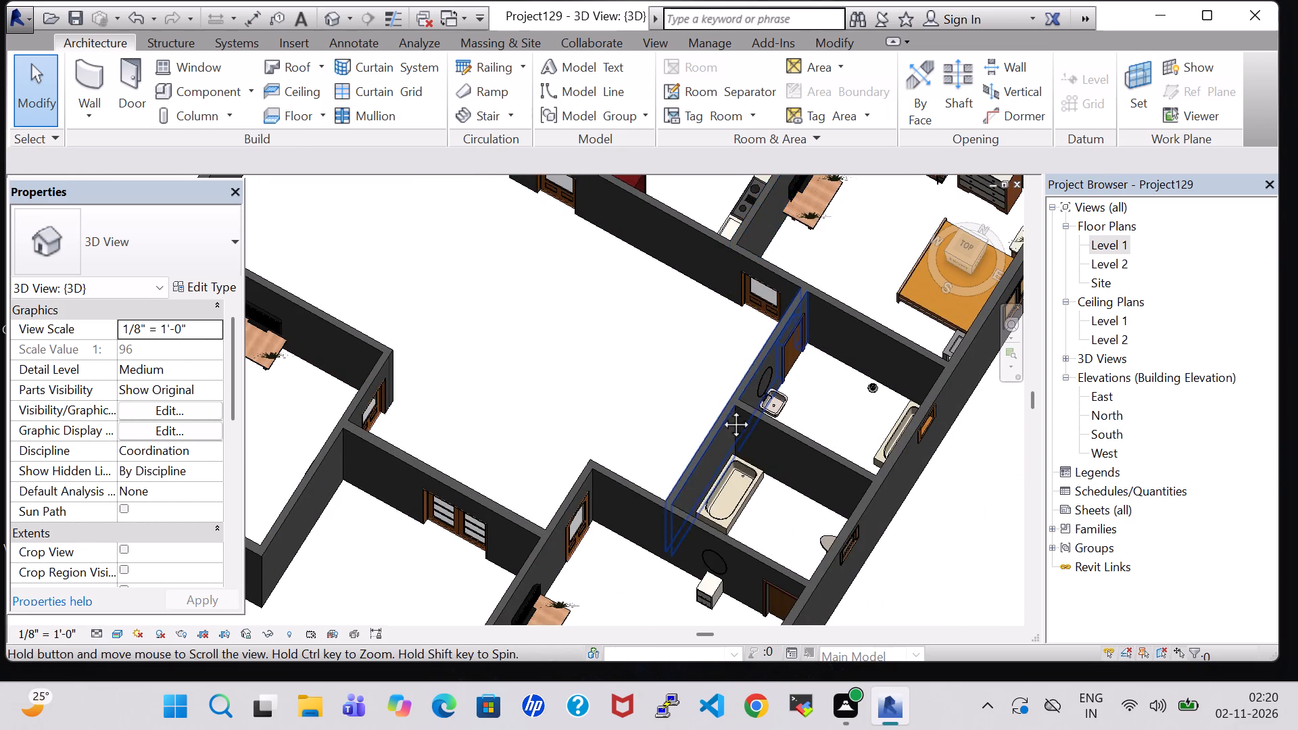
{"action": "middle_click_drag", "start_coordinate": [721, 409], "coordinate": [854, 208]}
{"action": "middle_click_drag", "start_coordinate": [729, 431], "coordinate": [692, 416]}
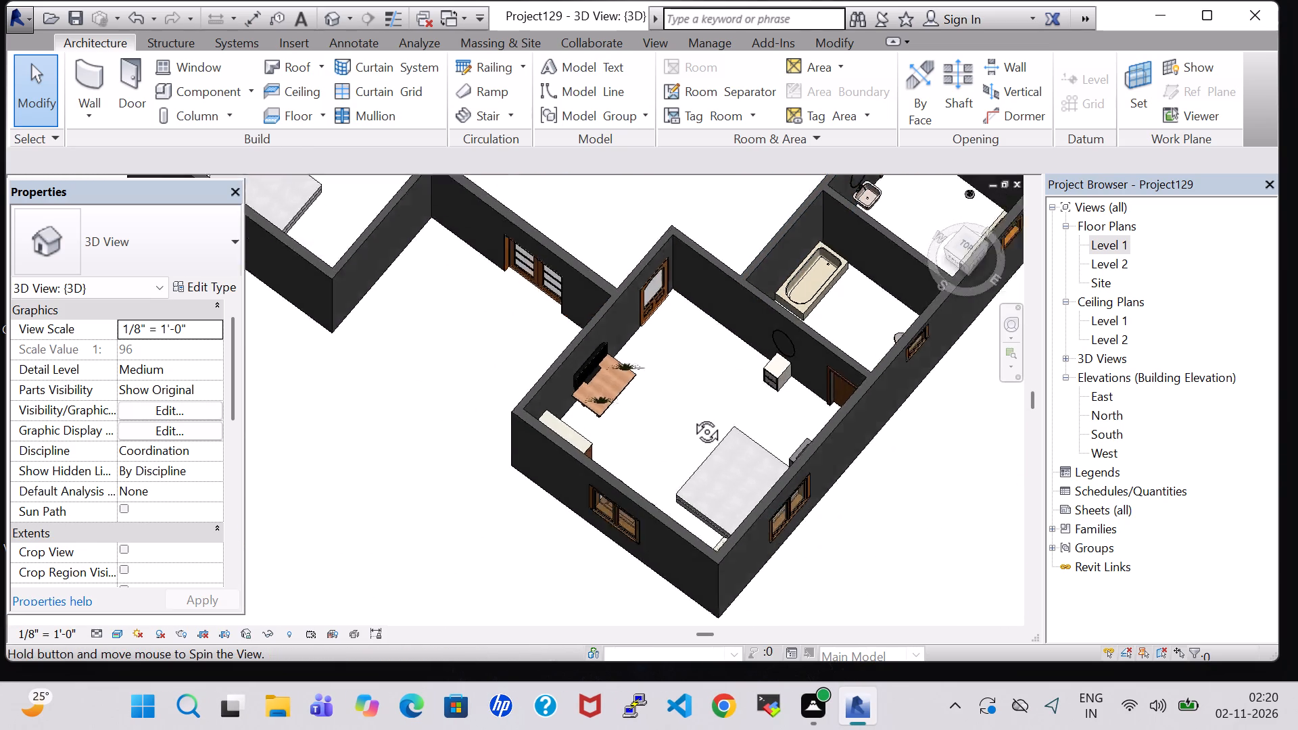
{"action": "middle_click_drag", "start_coordinate": [692, 416], "coordinate": [614, 359]}
{"action": "middle_click_drag", "start_coordinate": [514, 255], "coordinate": [572, 574]}
{"action": "middle_click", "coordinate": [471, 486]}
{"action": "middle_click_drag", "start_coordinate": [458, 463], "coordinate": [447, 442], "text": "shift"}
{"action": "middle_click", "coordinate": [442, 427], "text": "shift"}
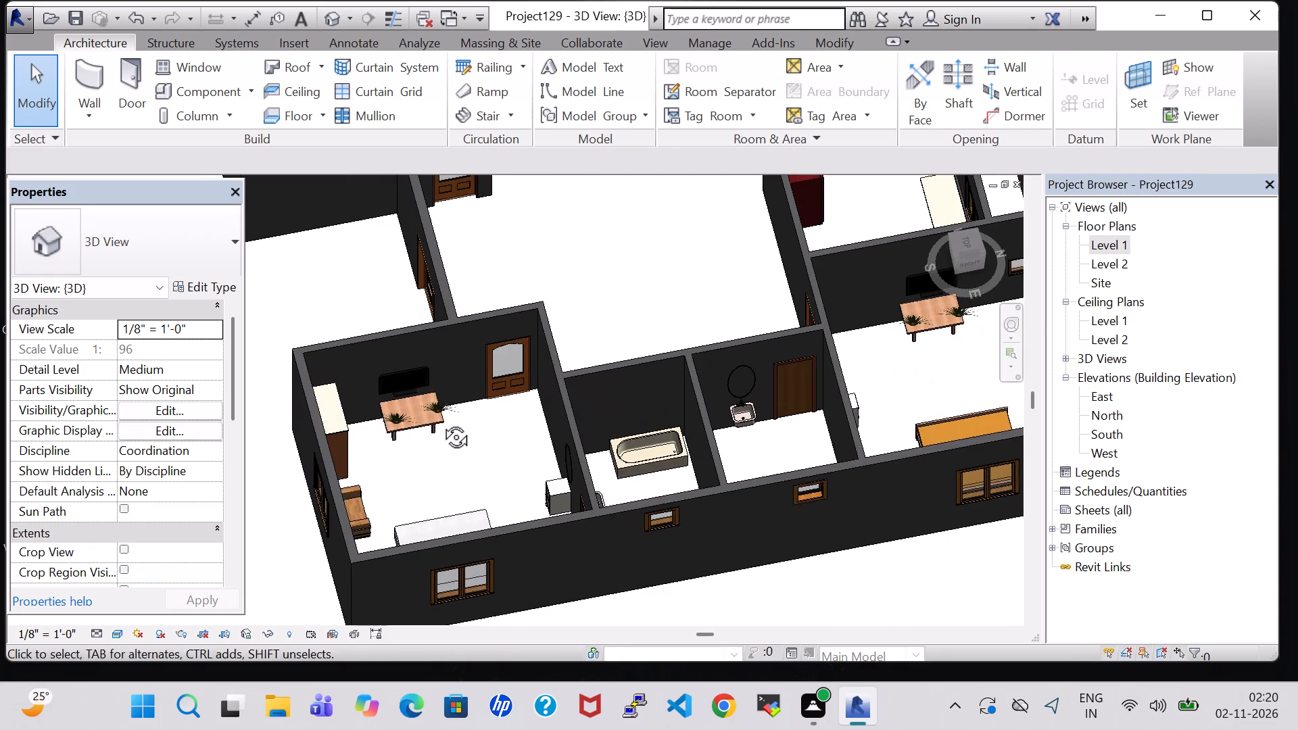
{"action": "scroll", "coordinate": [434, 409], "scroll_direction": "up", "scroll_amount": 6}
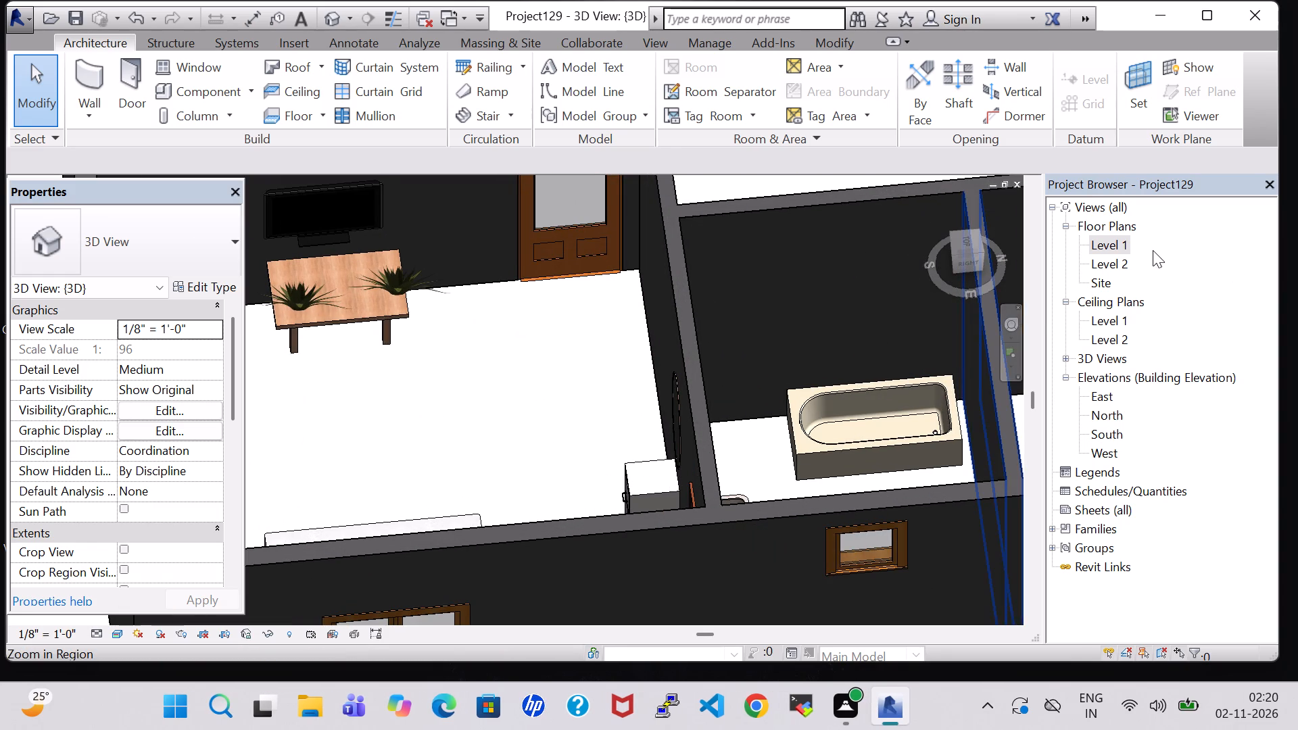
Place a tagged room in the lower-west bedroom on the Level 1 floor plan and name it BEDROOM-4.
{"action": "double_click", "coordinate": [1103, 243]}
{"action": "scroll", "coordinate": [786, 319], "scroll_direction": "down", "scroll_amount": 6}
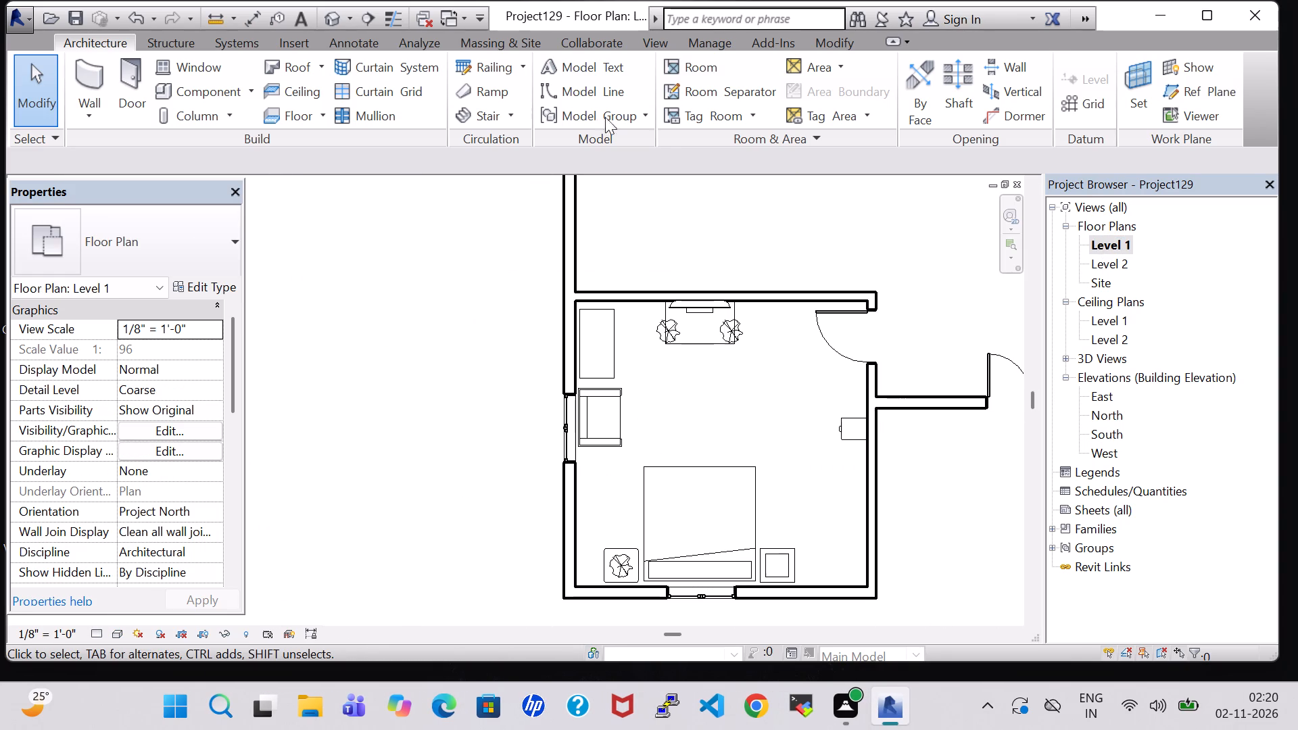
{"action": "left_click", "coordinate": [683, 67]}
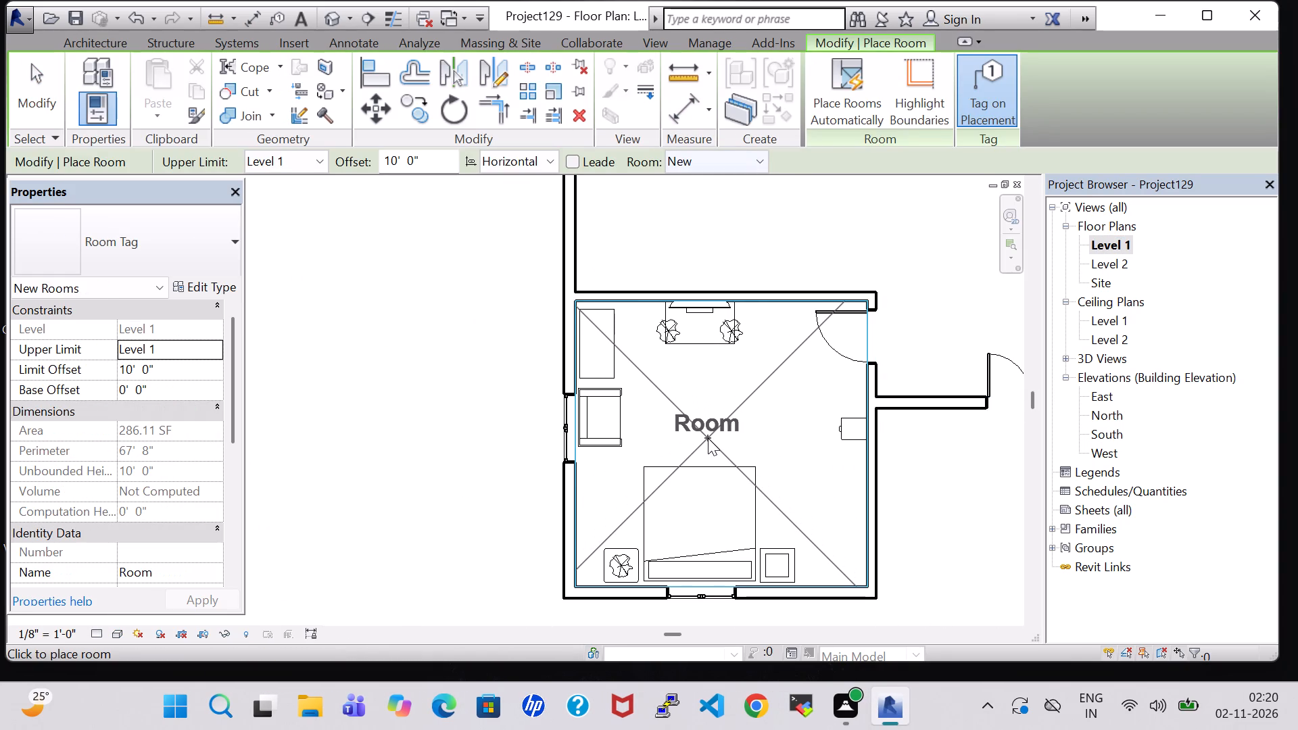
{"action": "left_click", "coordinate": [708, 438]}
{"action": "key", "text": "Escape"}
{"action": "key", "text": "Escape"}
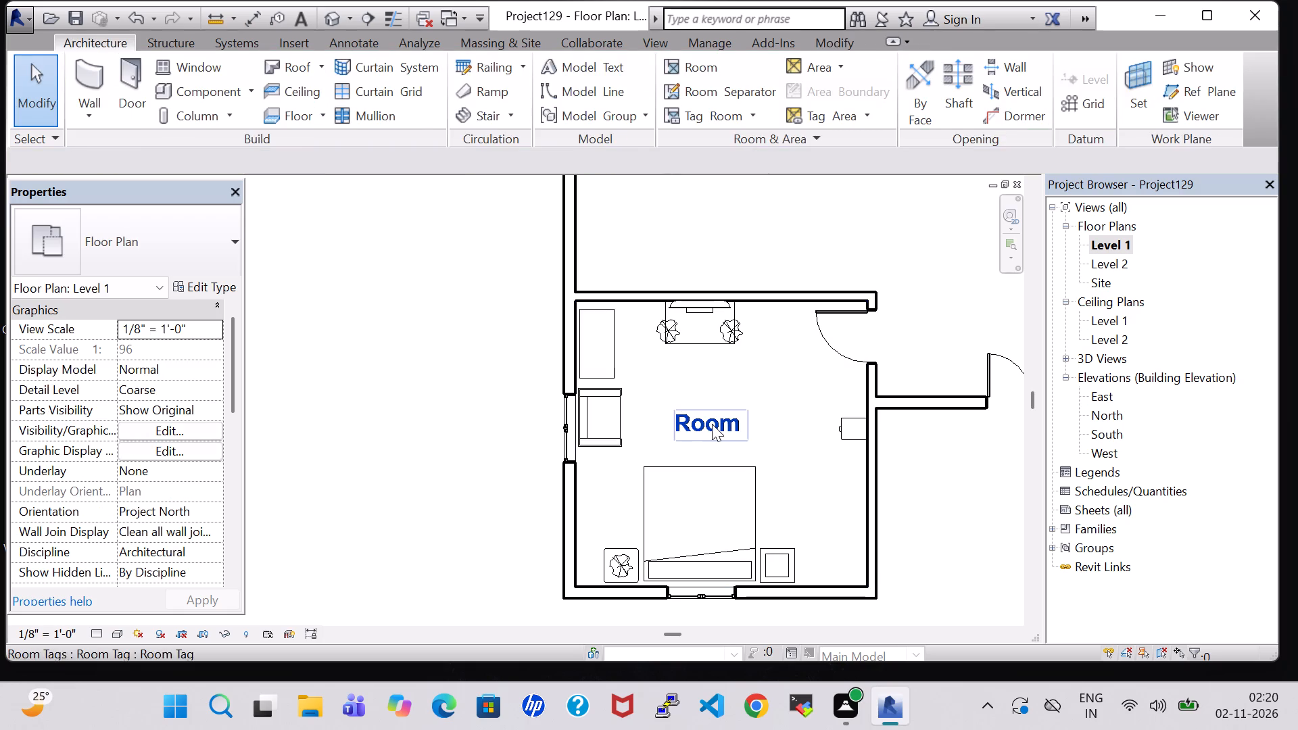
{"action": "double_click", "coordinate": [712, 424]}
{"action": "key", "text": "BackSpace"}
{"action": "type", "text": "BEDROOM-4"}
{"action": "key", "text": "Return"}
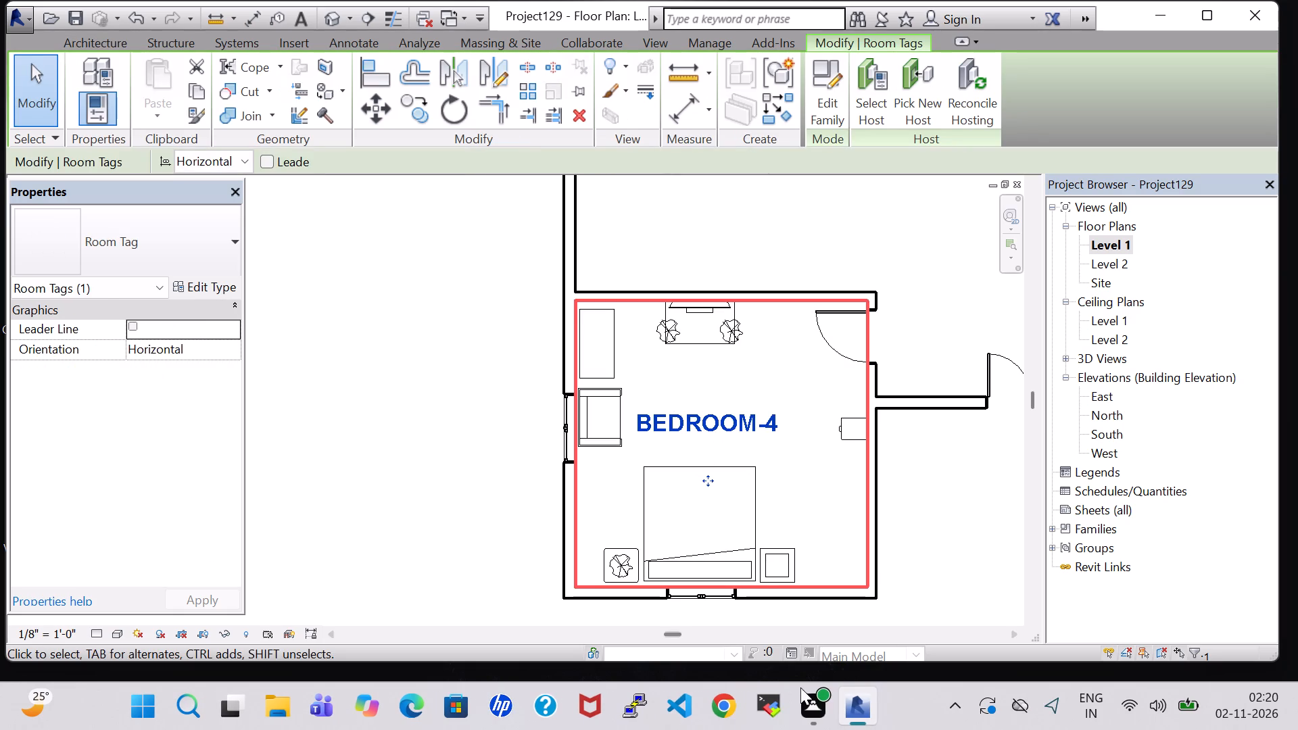
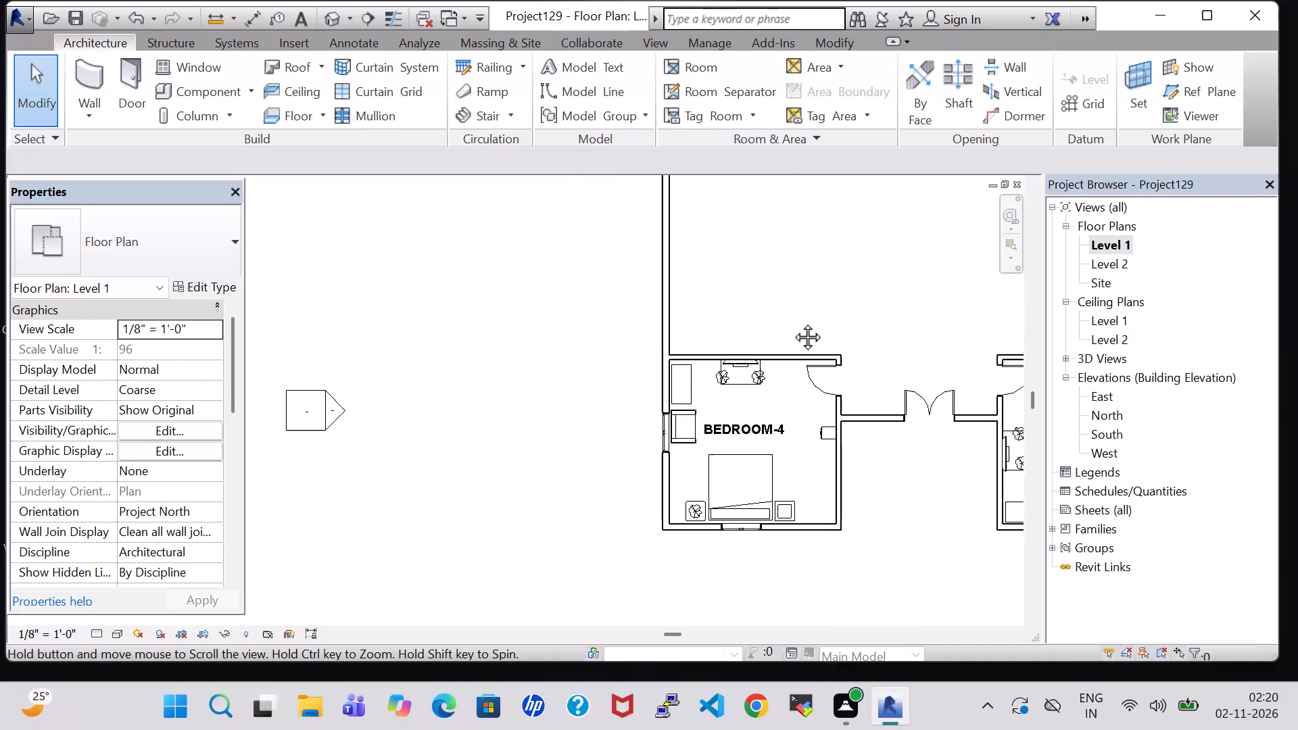
Look over the Level 1 floor plan, especially the open central hall between the bedrooms, kitchen and bathrooms.
{"action": "scroll", "coordinate": [649, 416], "scroll_direction": "down", "scroll_amount": 2}
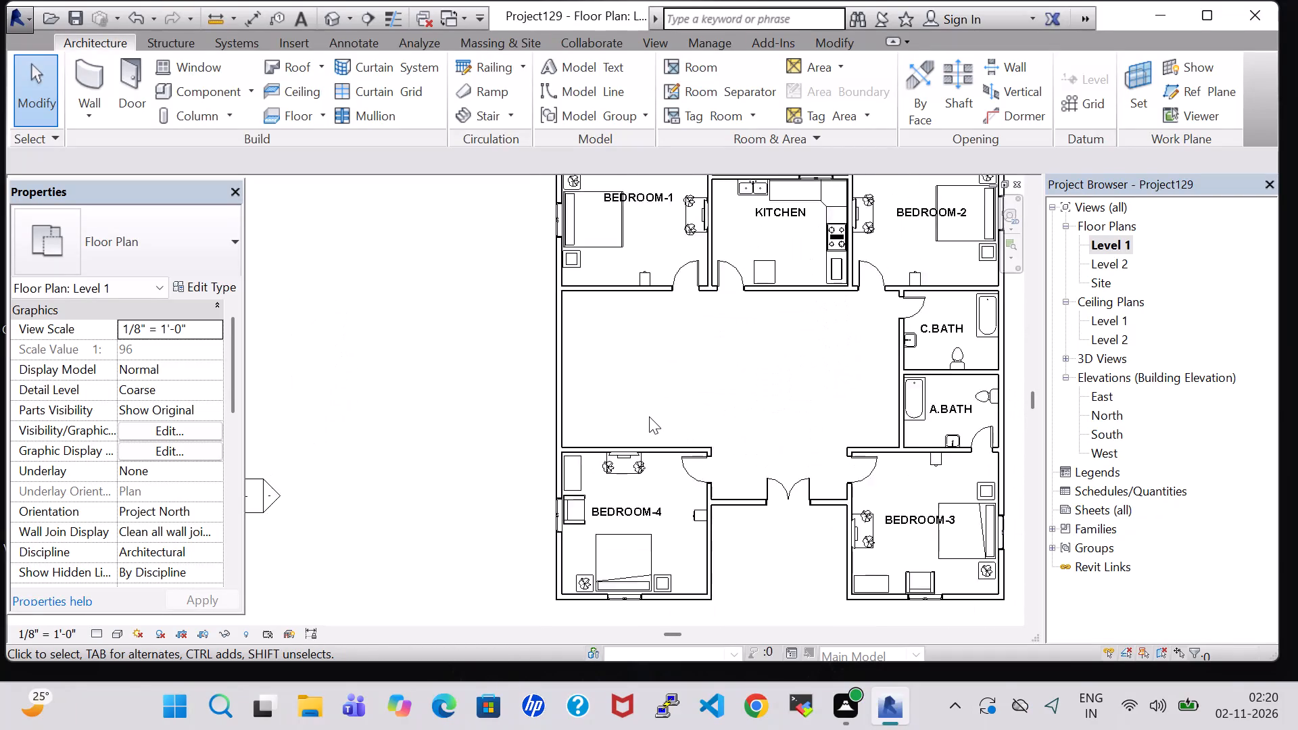
{"action": "scroll", "coordinate": [649, 416], "scroll_direction": "down", "scroll_amount": 1}
{"action": "middle_click_drag", "start_coordinate": [658, 393], "coordinate": [592, 406]}
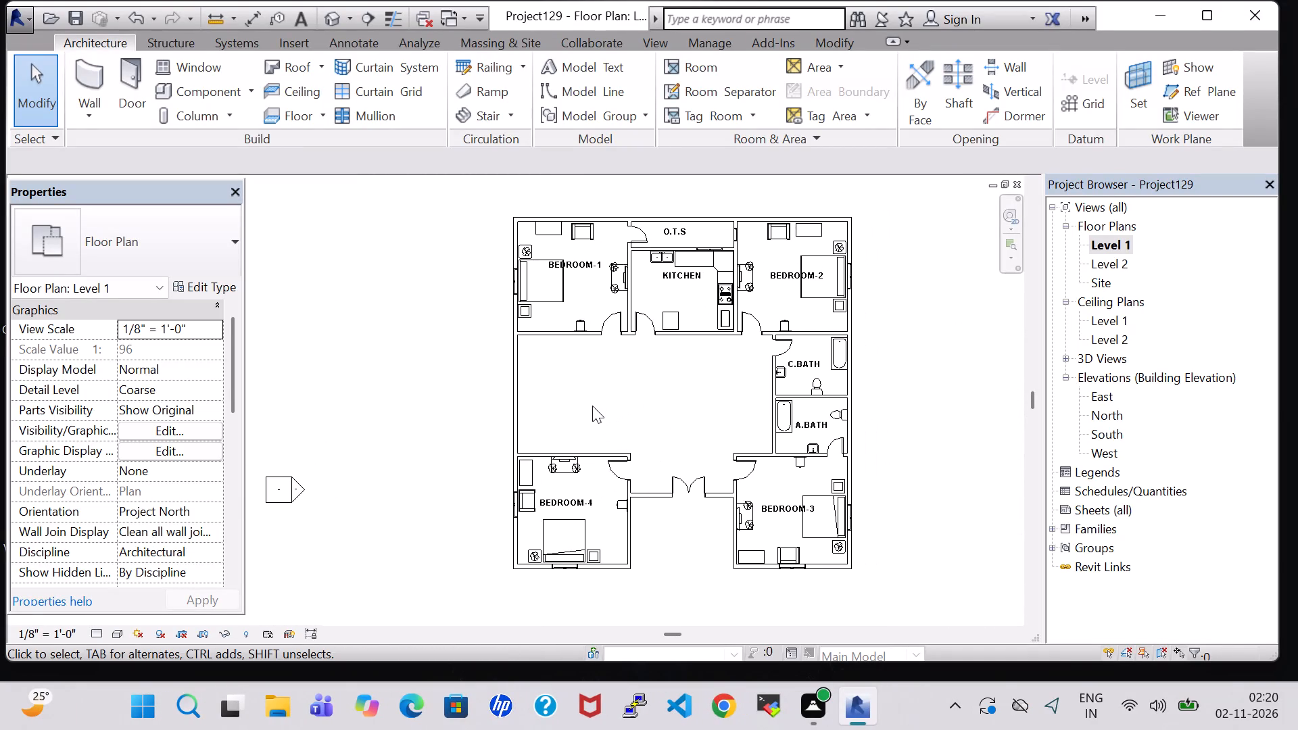
{"action": "scroll", "coordinate": [592, 406], "scroll_direction": "up", "scroll_amount": 5}
{"action": "middle_click", "coordinate": [634, 362]}
{"action": "middle_click_drag", "start_coordinate": [635, 362], "coordinate": [618, 479]}
{"action": "scroll", "coordinate": [618, 479], "scroll_direction": "up", "scroll_amount": 1}
{"action": "scroll", "coordinate": [524, 364], "scroll_direction": "up", "scroll_amount": 6}
{"action": "middle_click_drag", "start_coordinate": [343, 312], "coordinate": [523, 347]}
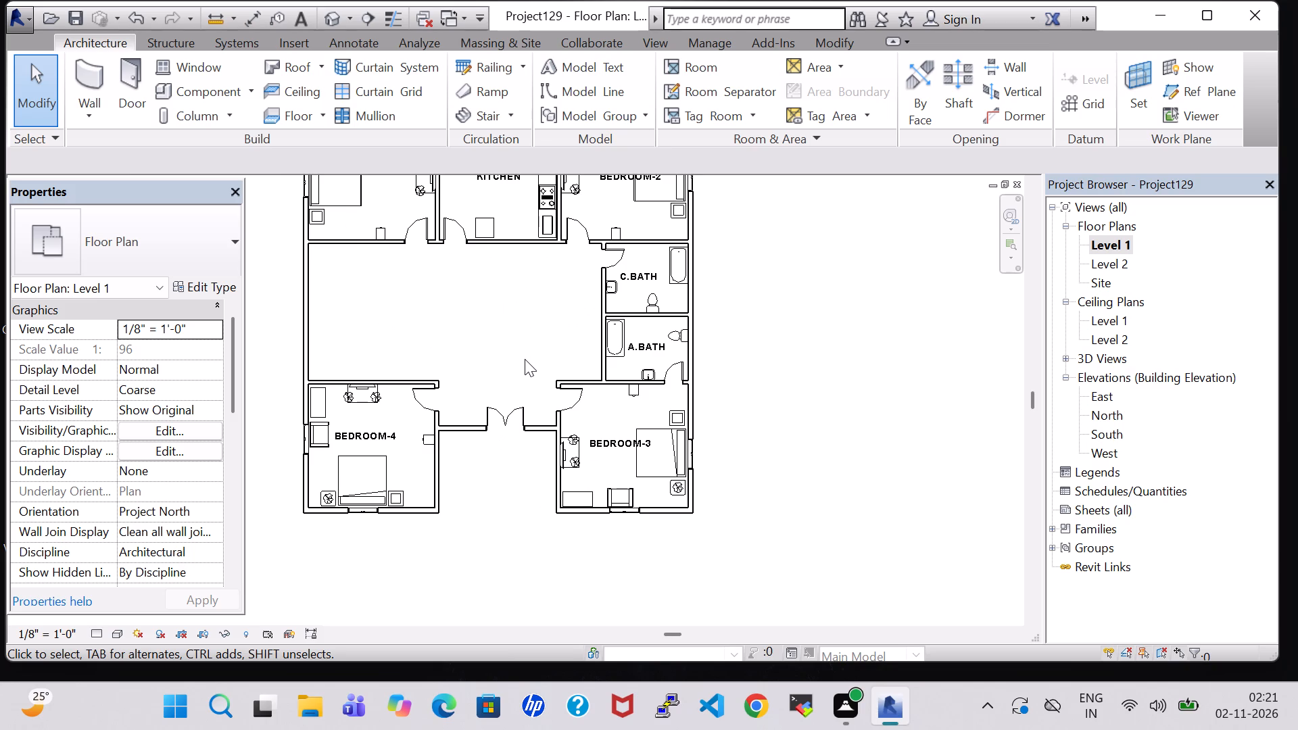
{"action": "middle_click_drag", "start_coordinate": [462, 294], "coordinate": [487, 358]}
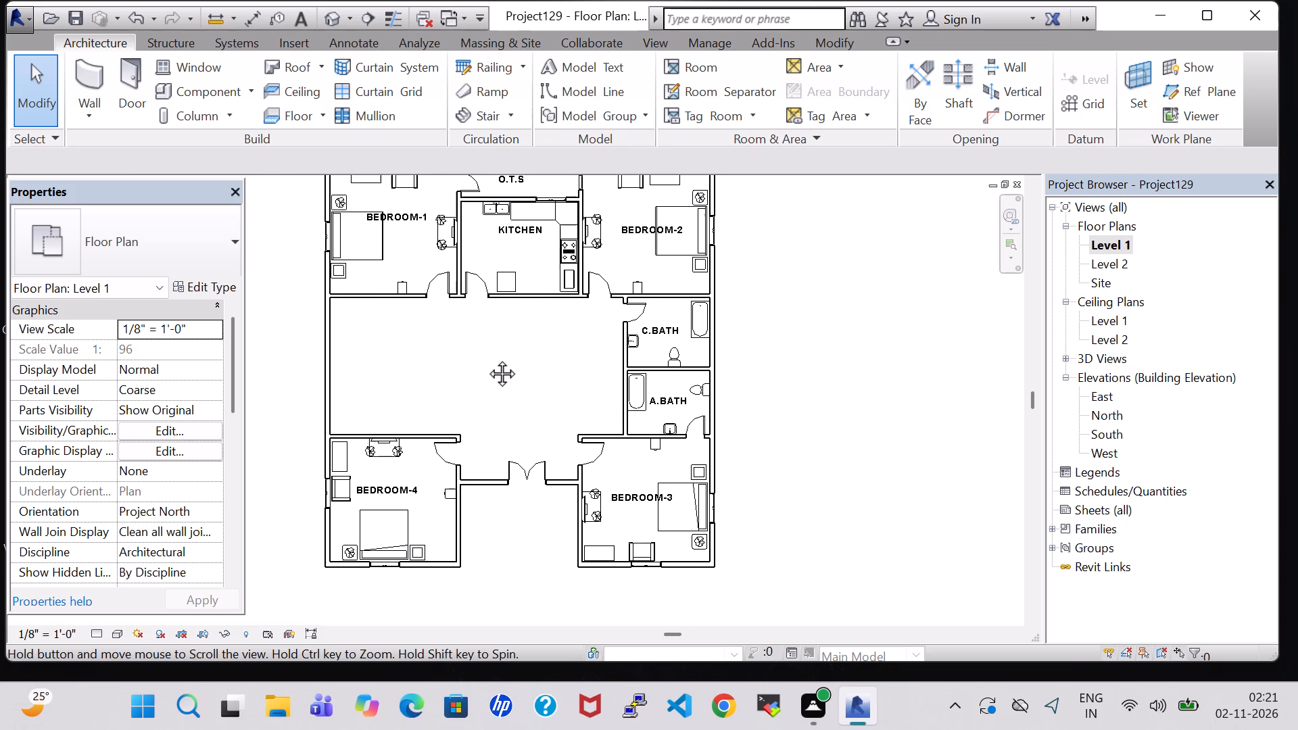
{"action": "middle_click_drag", "start_coordinate": [487, 358], "coordinate": [491, 382]}
{"action": "scroll", "coordinate": [489, 382], "scroll_direction": "down", "scroll_amount": 2}
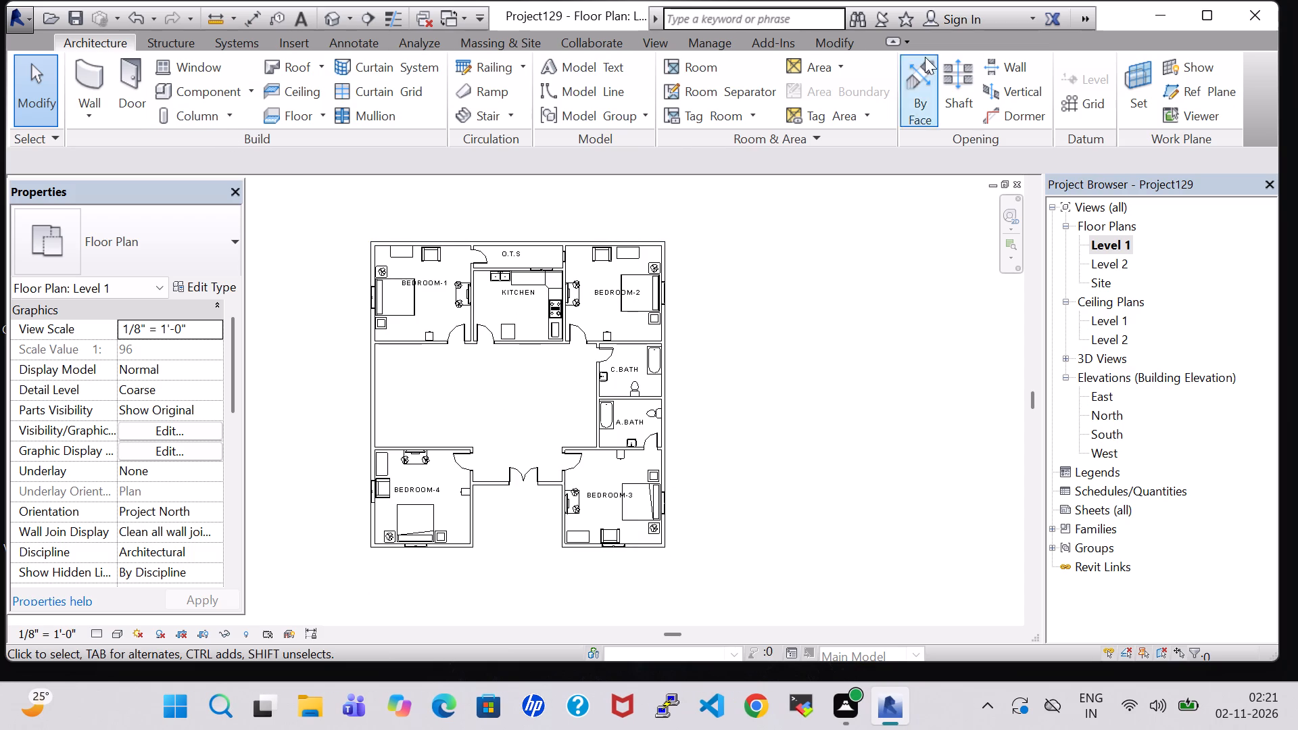
Start a stair and draw a straight 10-riser run, 8'-3" long and 3'-0" wide, westward along the hall wall below BEDROOM-1.
{"action": "left_click", "coordinate": [486, 118]}
{"action": "left_click", "coordinate": [890, 72]}
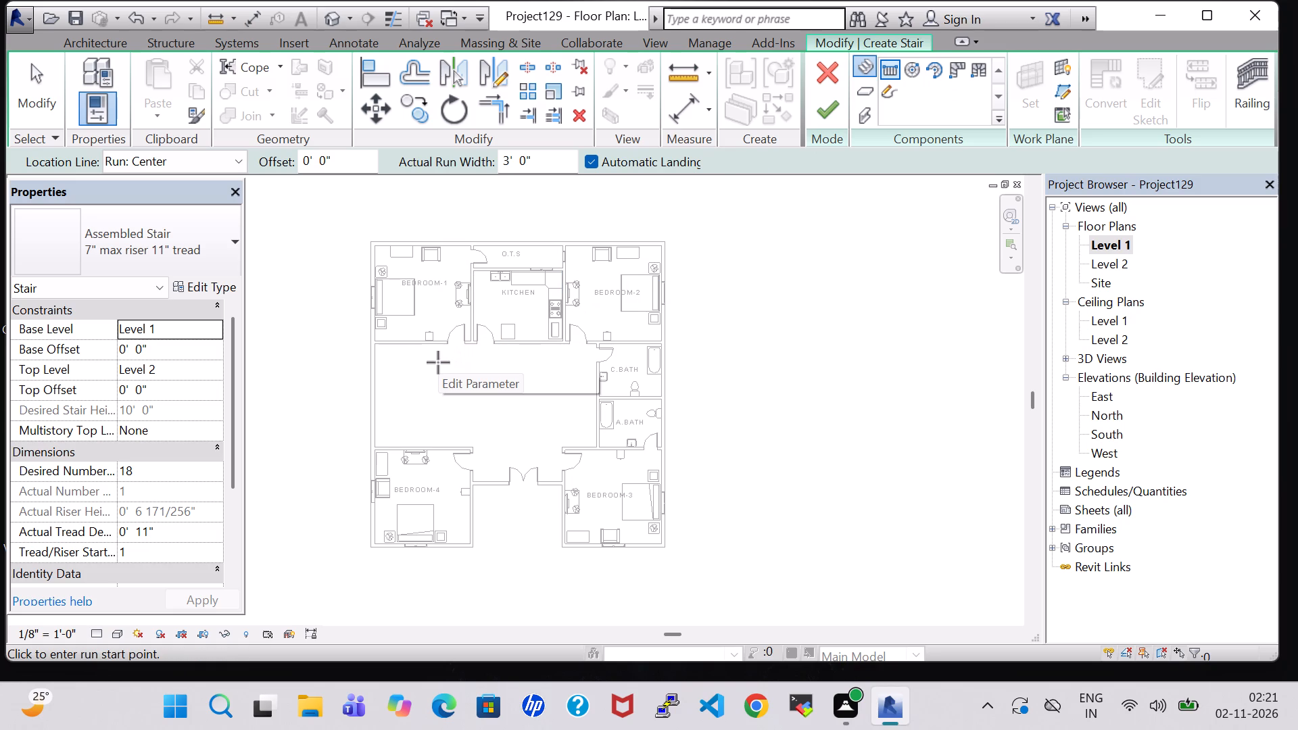
{"action": "scroll", "coordinate": [438, 362], "scroll_direction": "up", "scroll_amount": 4}
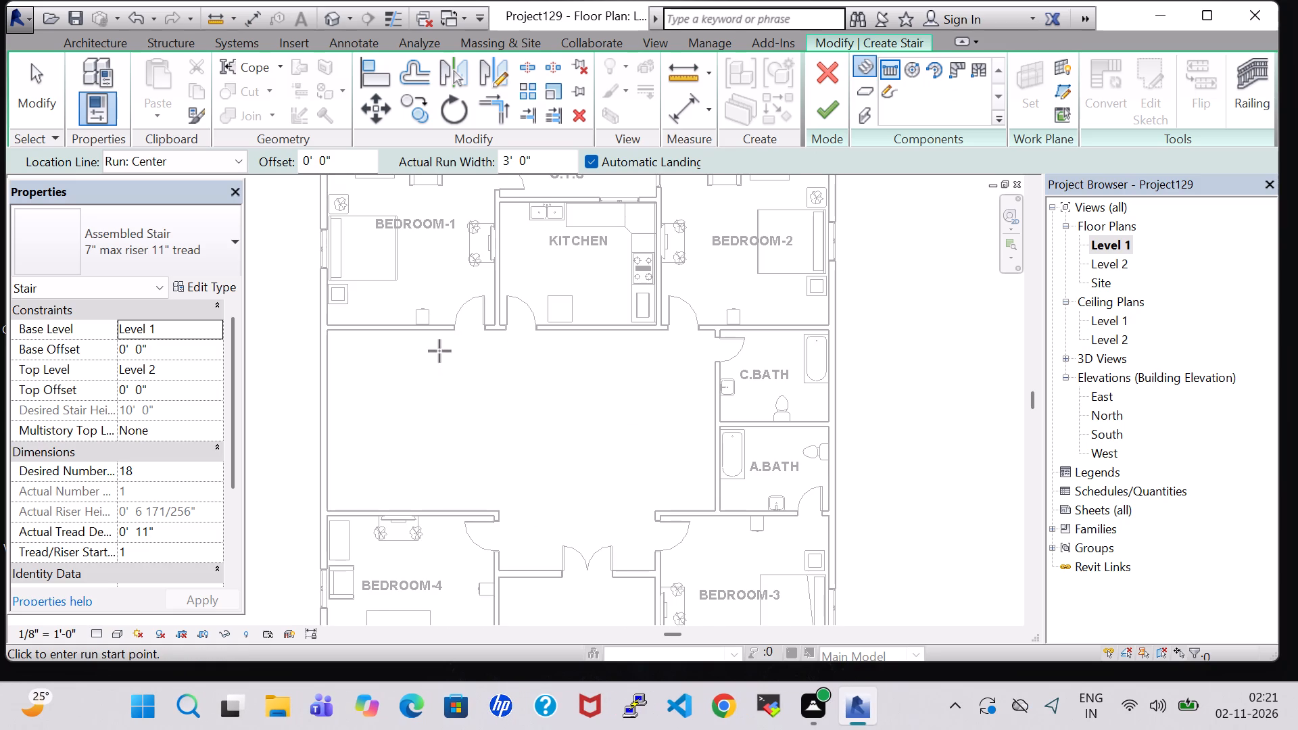
{"action": "left_click", "coordinate": [435, 349]}
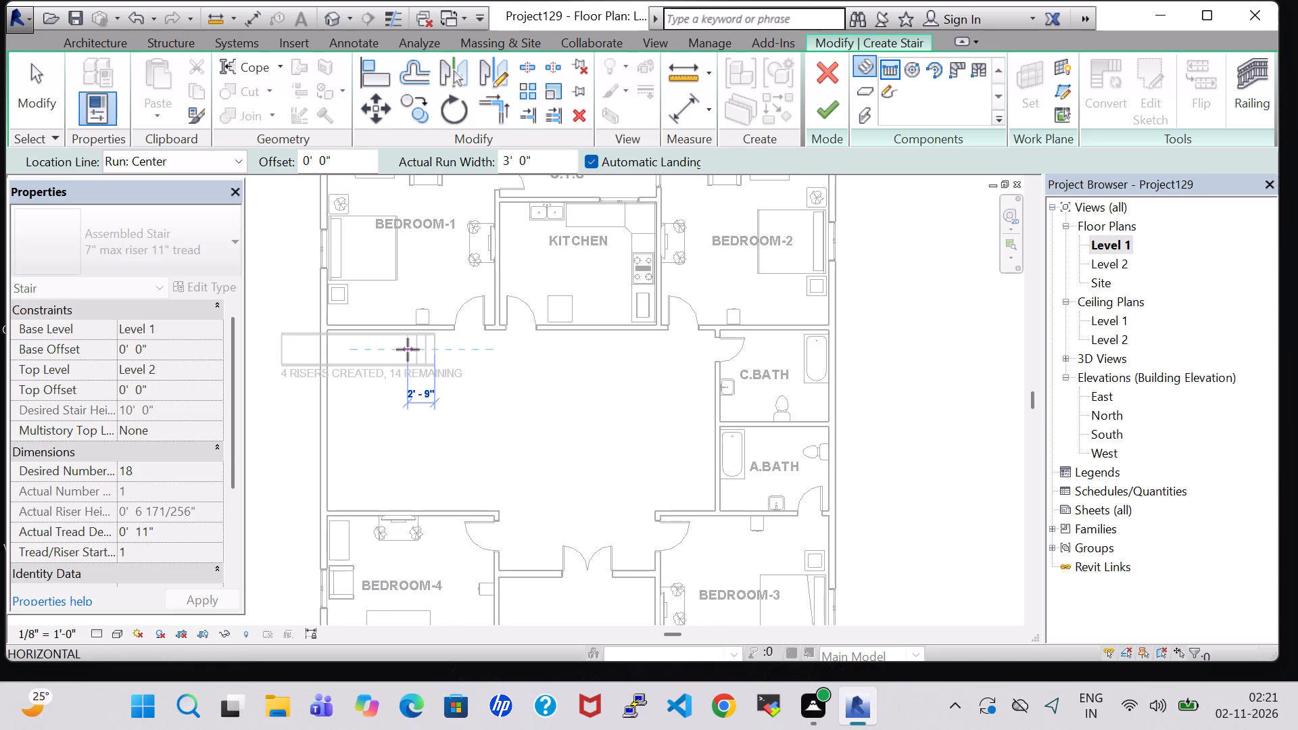
{"action": "left_click", "coordinate": [354, 351]}
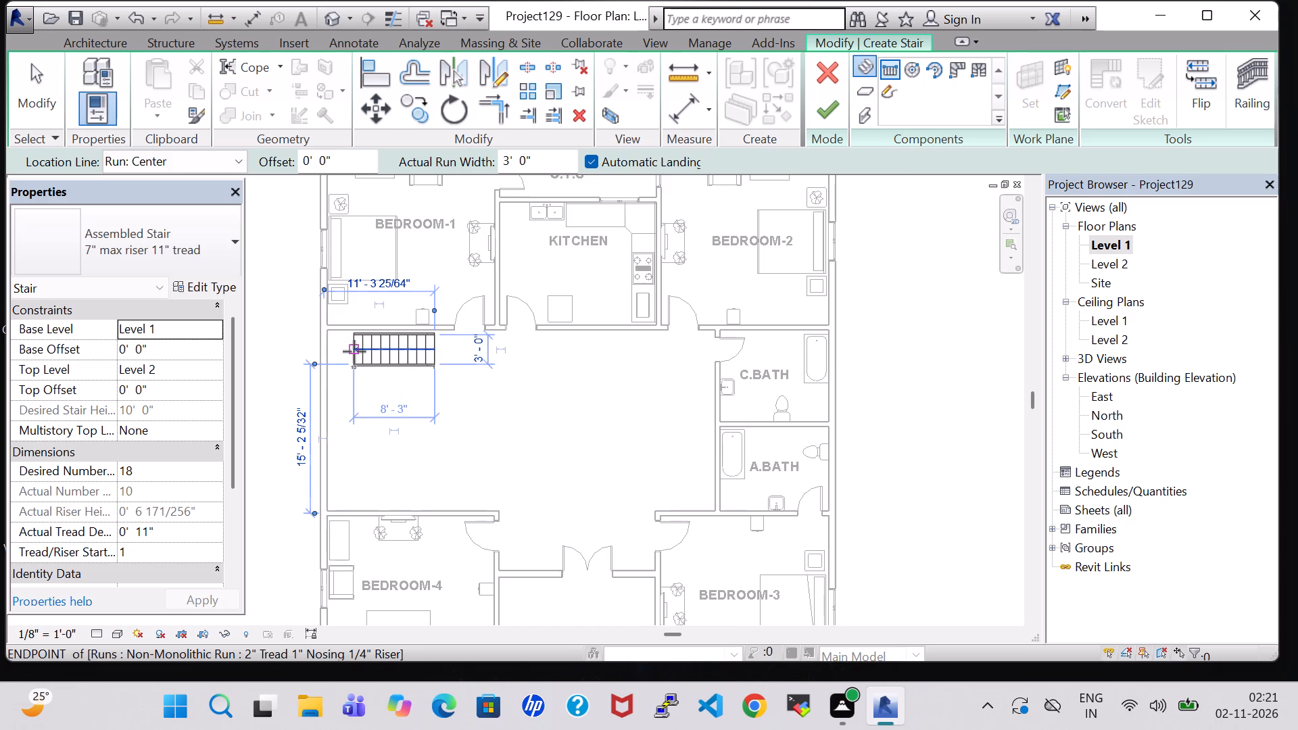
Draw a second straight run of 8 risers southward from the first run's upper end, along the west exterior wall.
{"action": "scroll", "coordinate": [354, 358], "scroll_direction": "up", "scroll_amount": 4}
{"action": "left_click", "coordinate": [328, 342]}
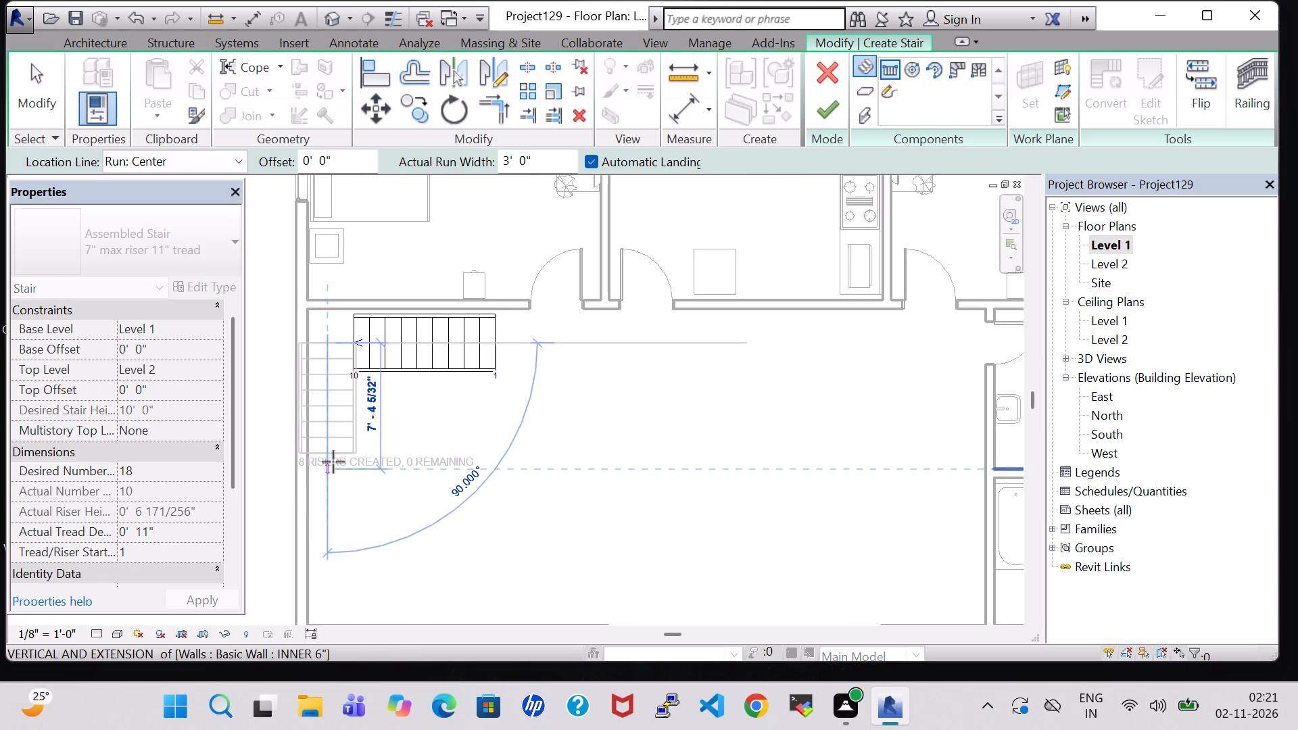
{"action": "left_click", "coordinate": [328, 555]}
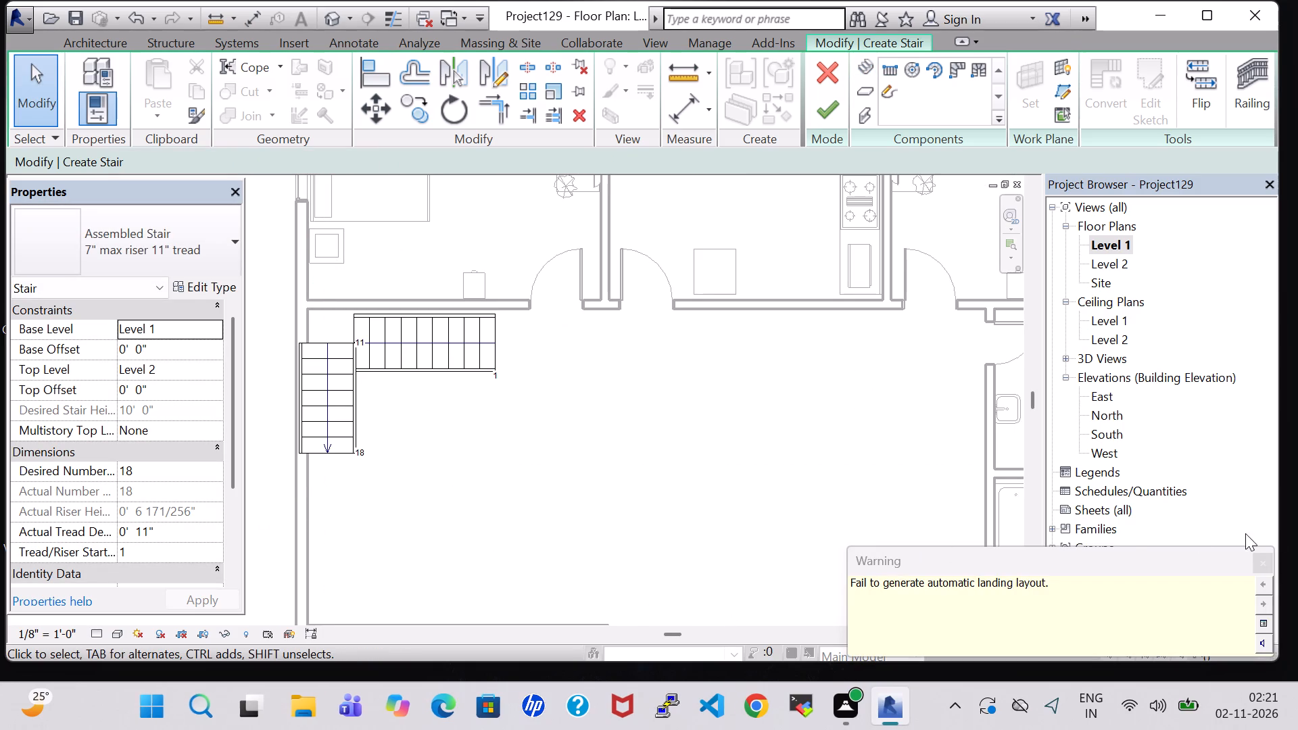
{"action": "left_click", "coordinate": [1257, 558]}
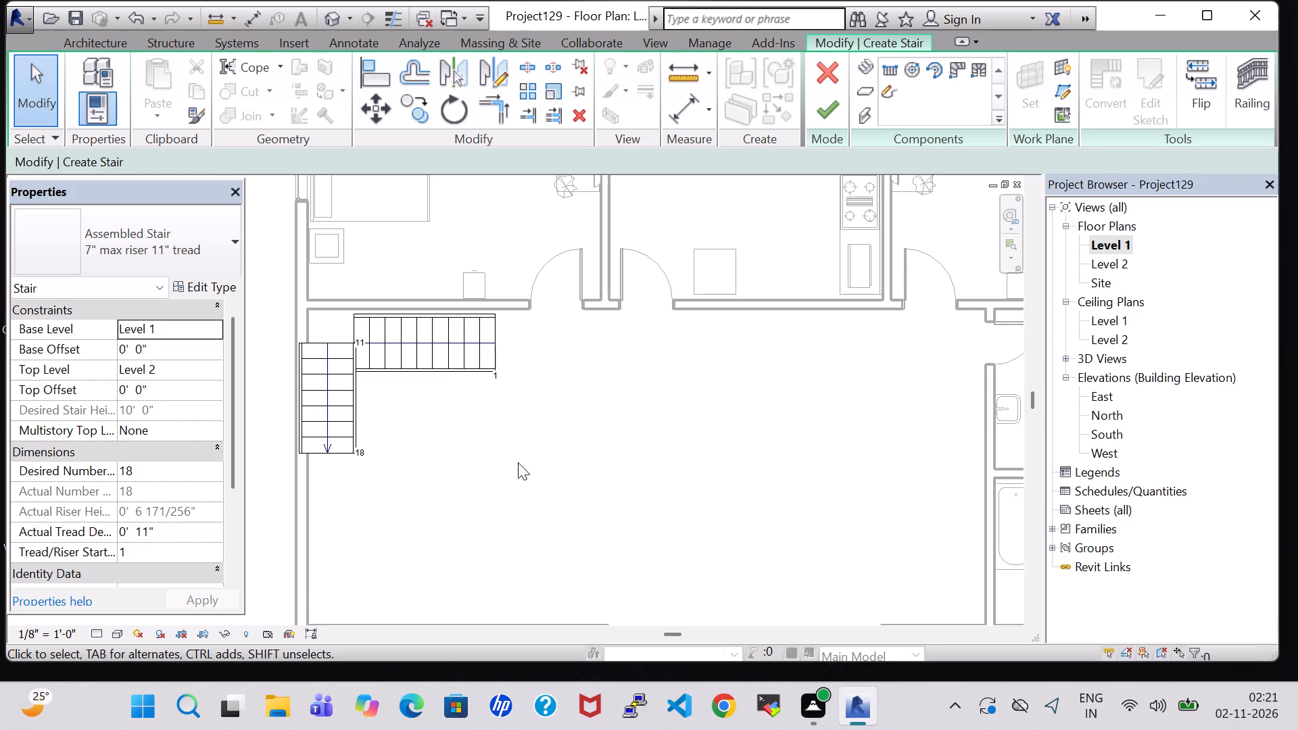
Nudge the 10-riser run about 1'-6" east, away from the west exterior wall.
{"action": "left_click", "coordinate": [428, 370]}
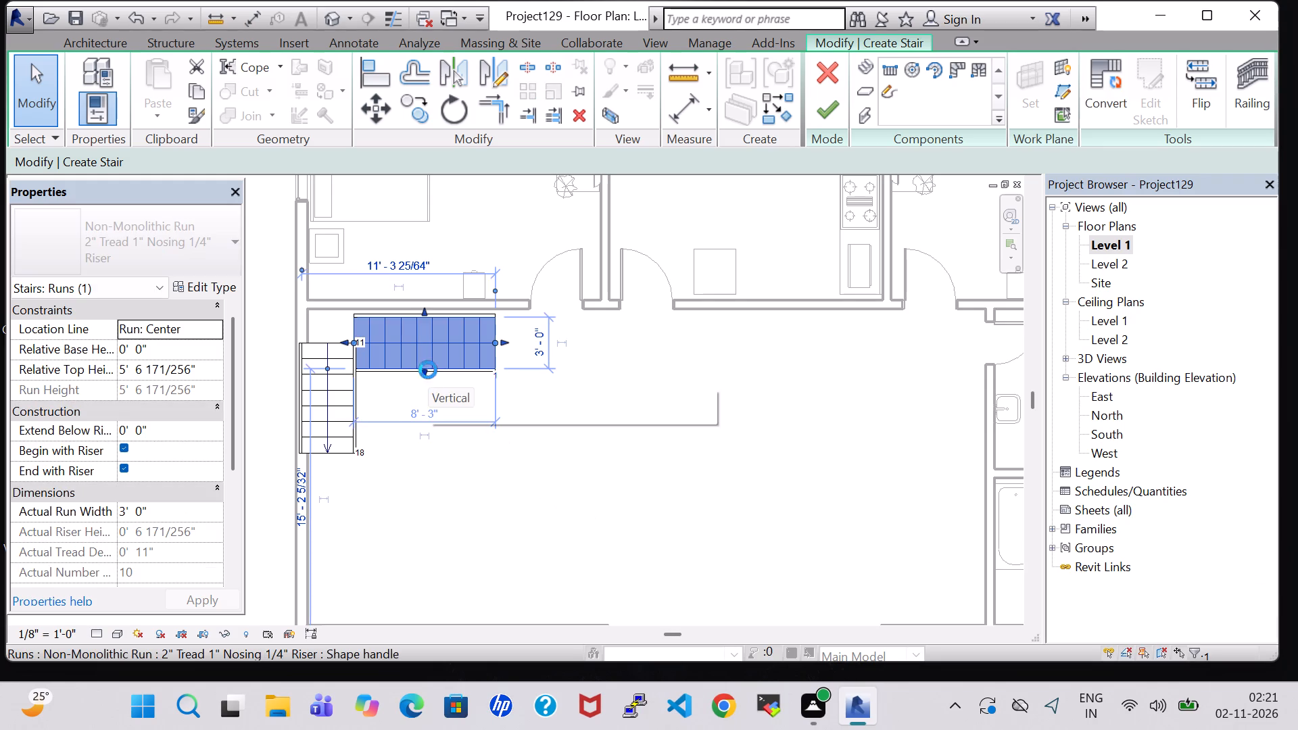
{"action": "key", "text": "Right"}
{"action": "key", "text": "Right"}
{"action": "key", "text": "Right"}
{"action": "key", "text": "Right"}
{"action": "key", "text": "Right"}
{"action": "key", "text": "Right"}
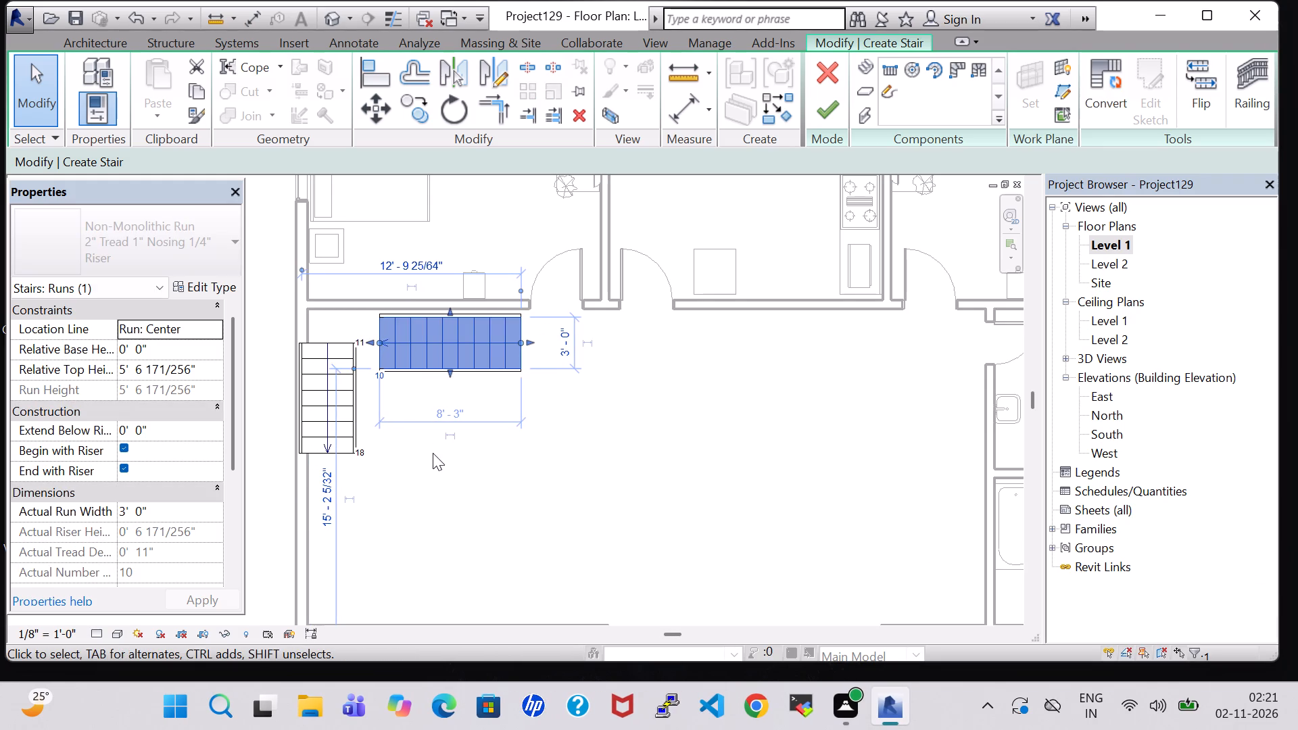
{"action": "double_click", "coordinate": [433, 456]}
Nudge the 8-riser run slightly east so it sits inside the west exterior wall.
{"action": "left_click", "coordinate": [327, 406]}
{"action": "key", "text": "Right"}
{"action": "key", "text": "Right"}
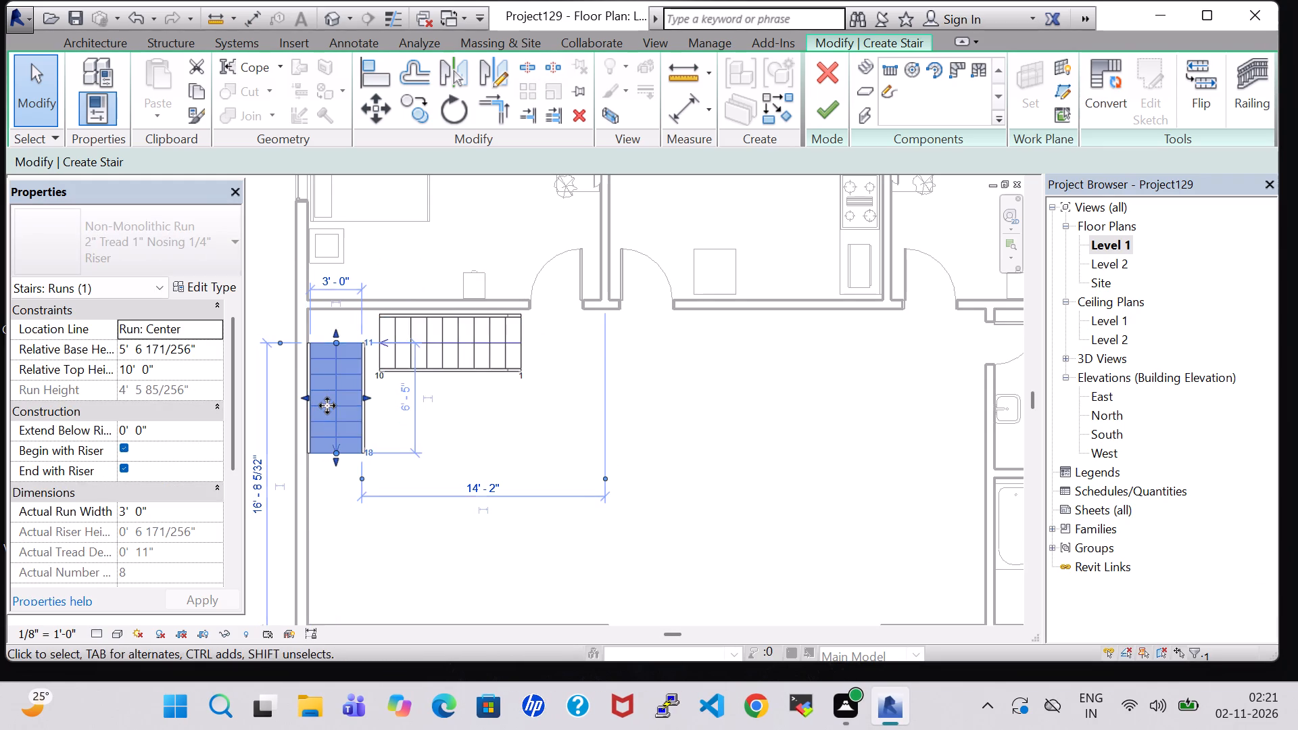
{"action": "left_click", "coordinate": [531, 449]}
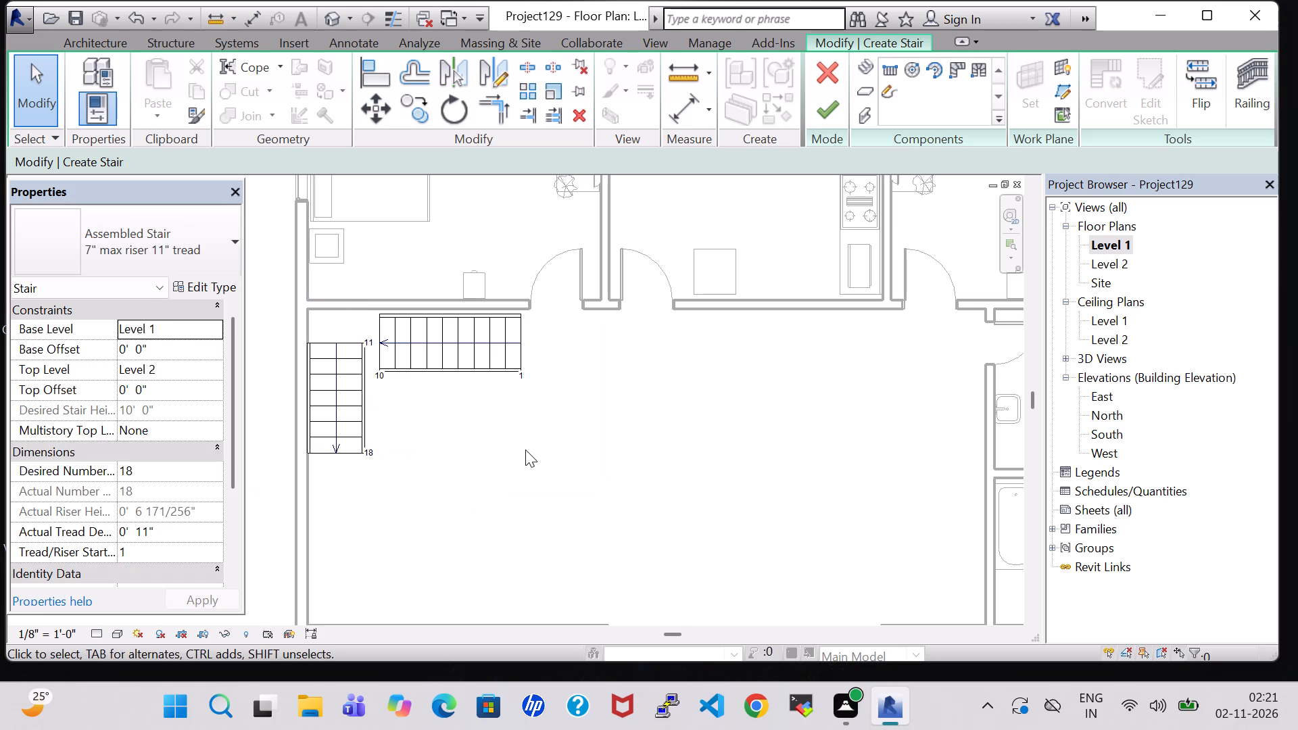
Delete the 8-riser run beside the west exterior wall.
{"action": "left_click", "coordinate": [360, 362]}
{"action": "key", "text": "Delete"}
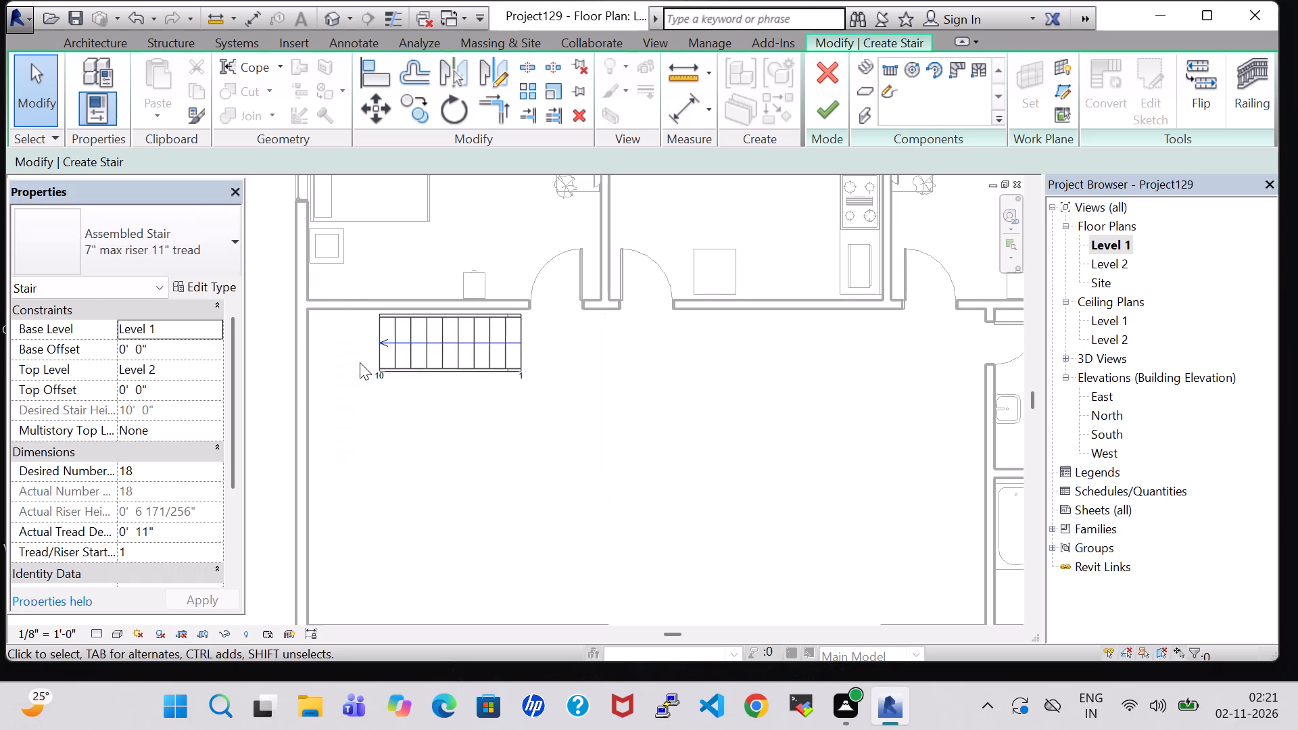
Redraw the 8-riser straight run southward from the first run's upper end and nudge it slightly toward the west wall.
{"action": "left_click", "coordinate": [888, 75]}
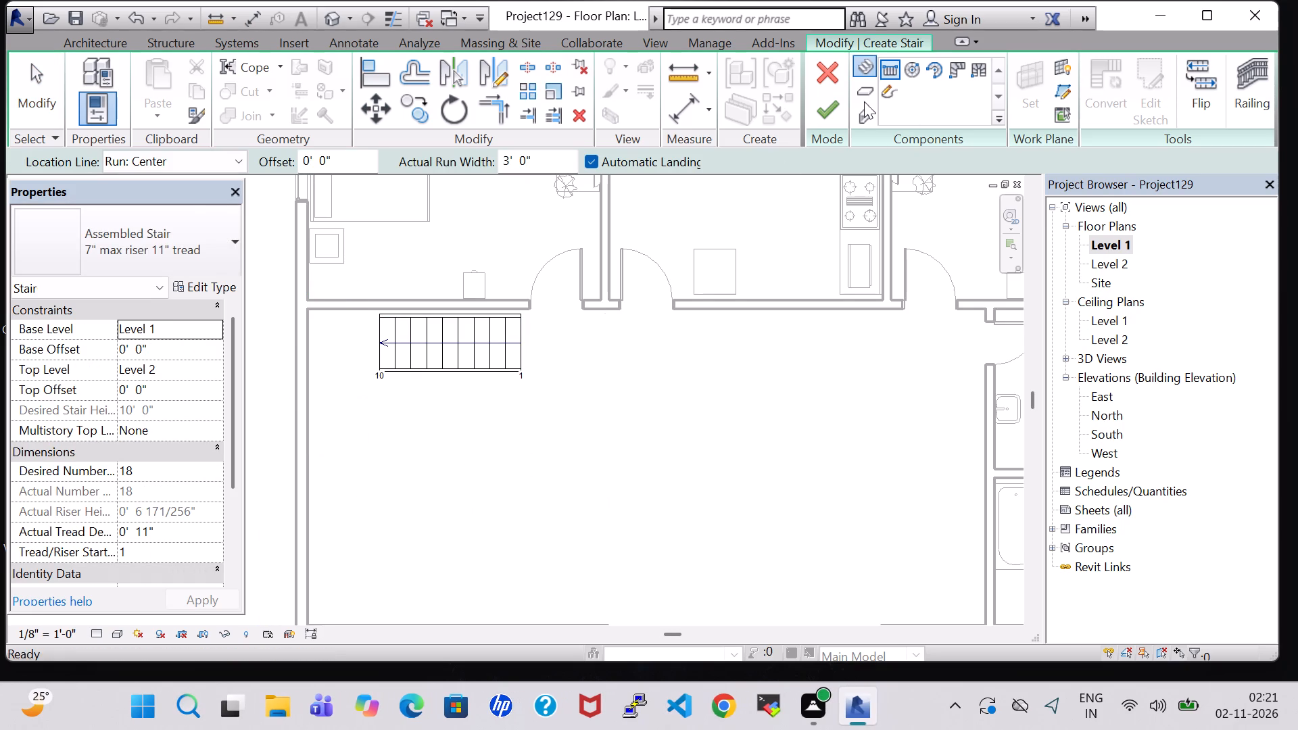
{"action": "left_click", "coordinate": [347, 343]}
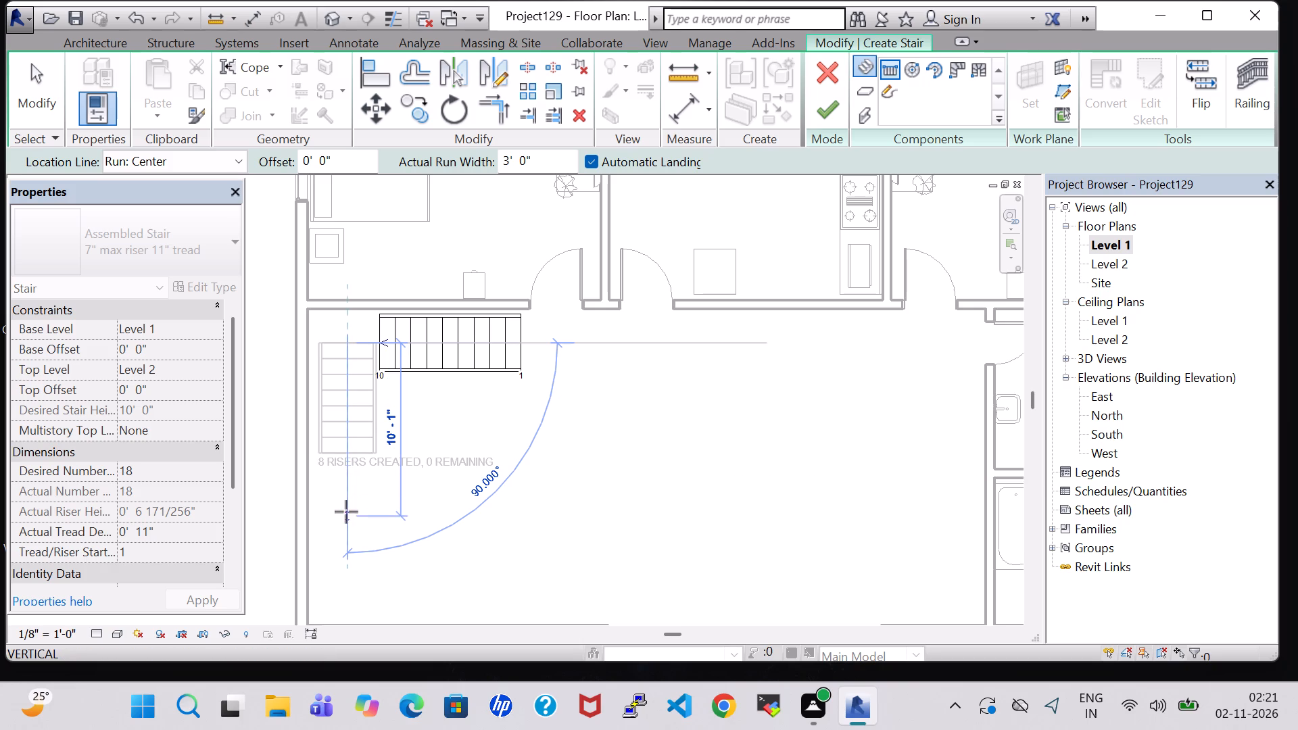
{"action": "left_click", "coordinate": [346, 518]}
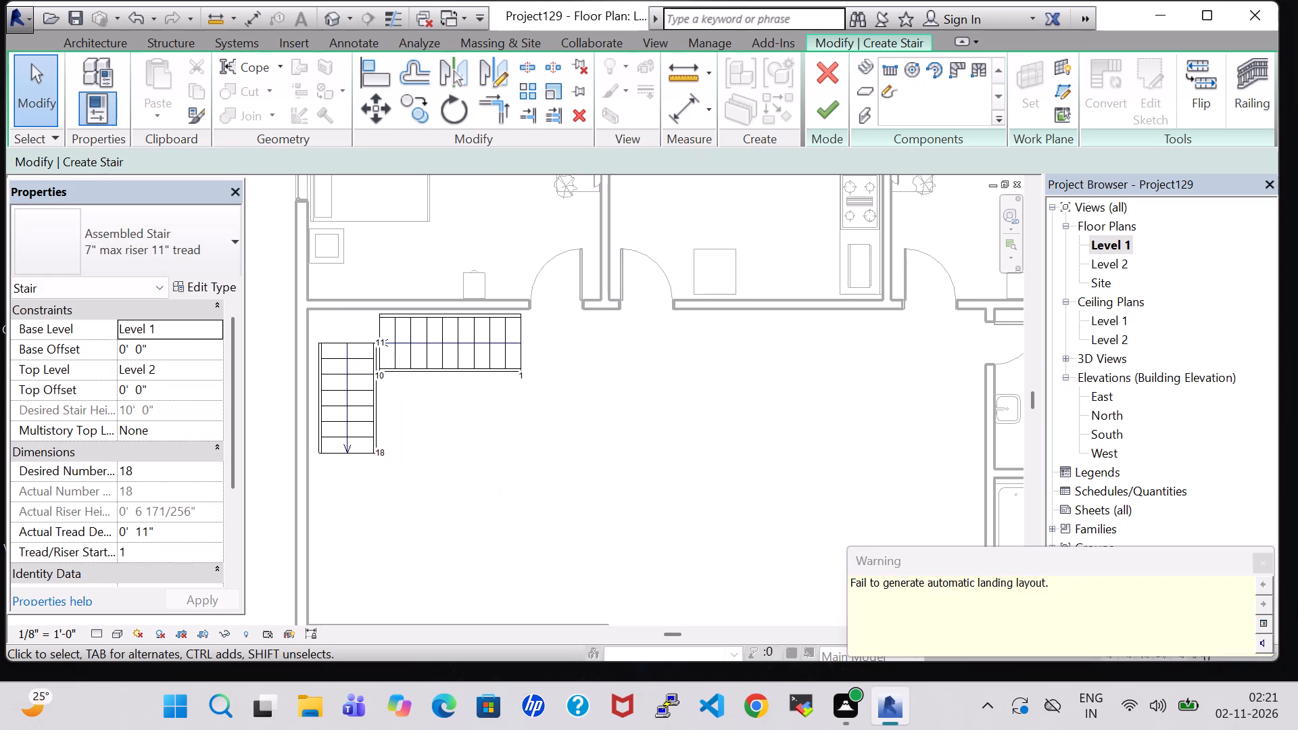
{"action": "left_click", "coordinate": [1262, 554]}
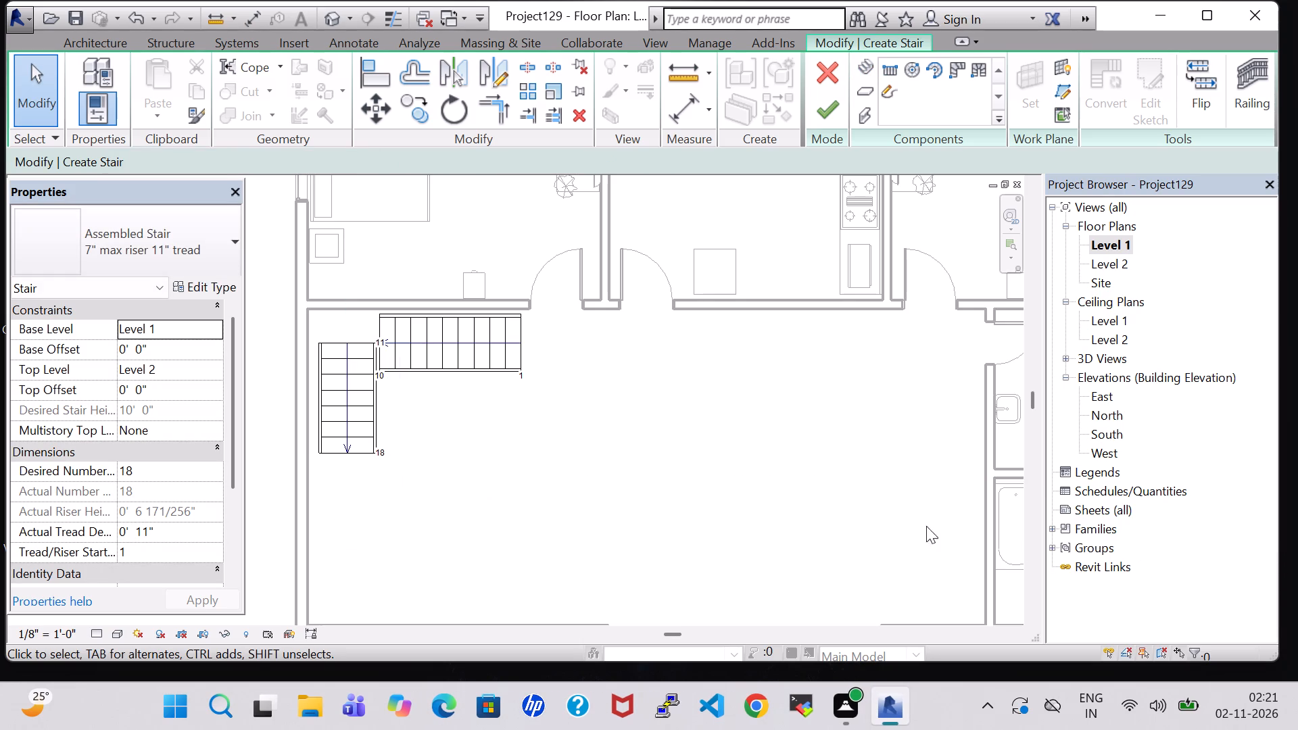
{"action": "left_click", "coordinate": [344, 341]}
{"action": "key", "text": "Left"}
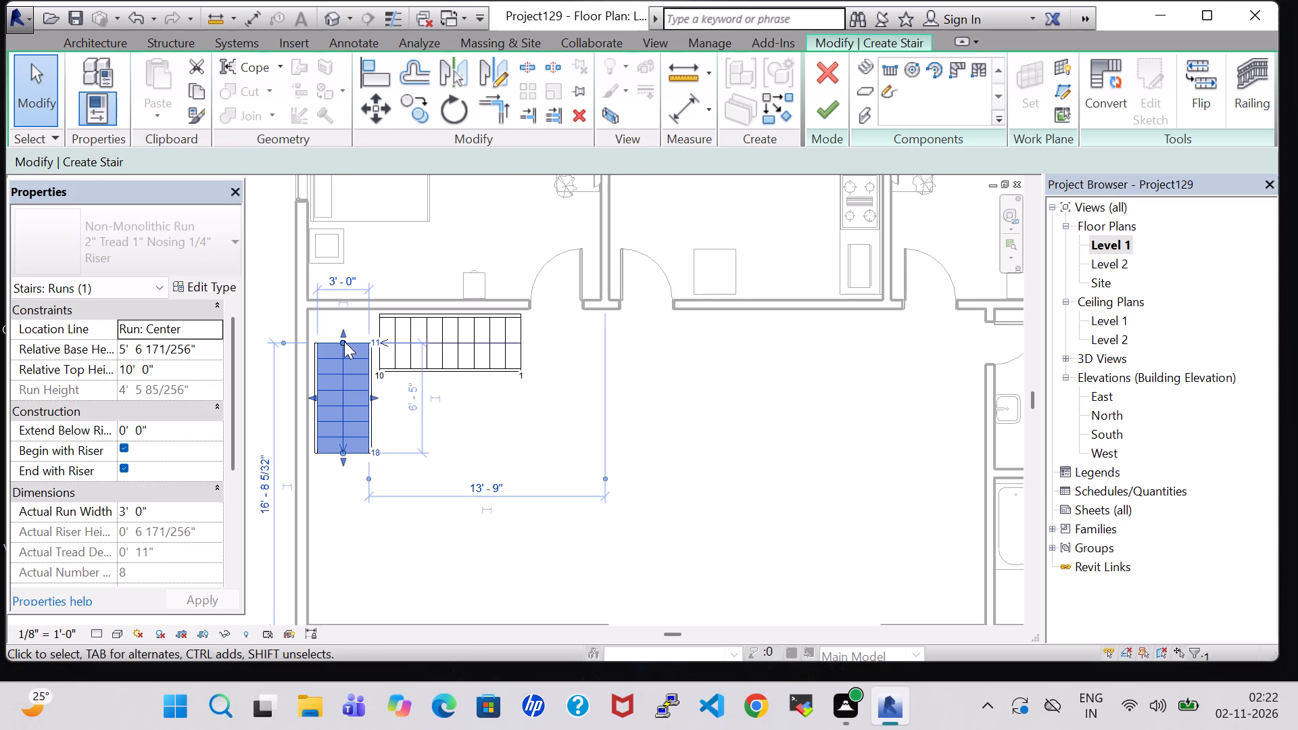
{"action": "left_click", "coordinate": [508, 420]}
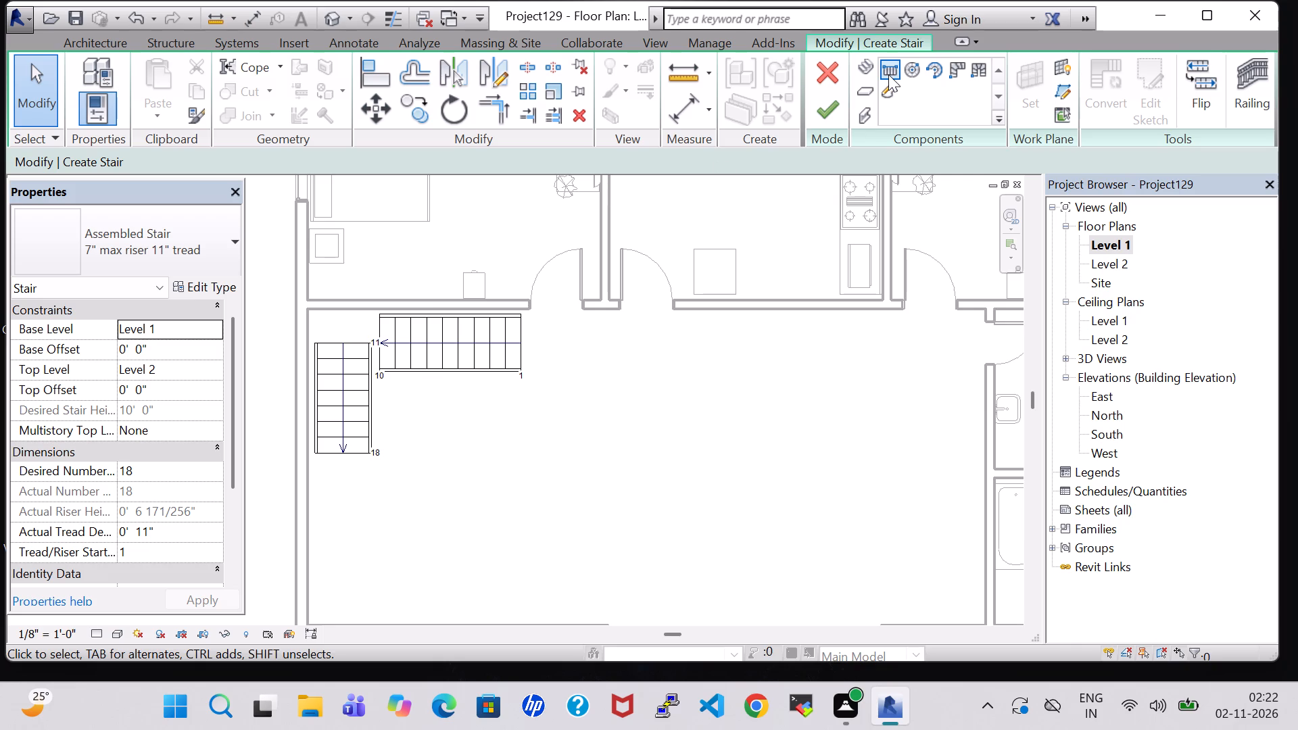
Draw a third straight run of 16 risers, 13'-9" long, heading east from the lower end of the 8-riser run.
{"action": "left_click", "coordinate": [888, 74]}
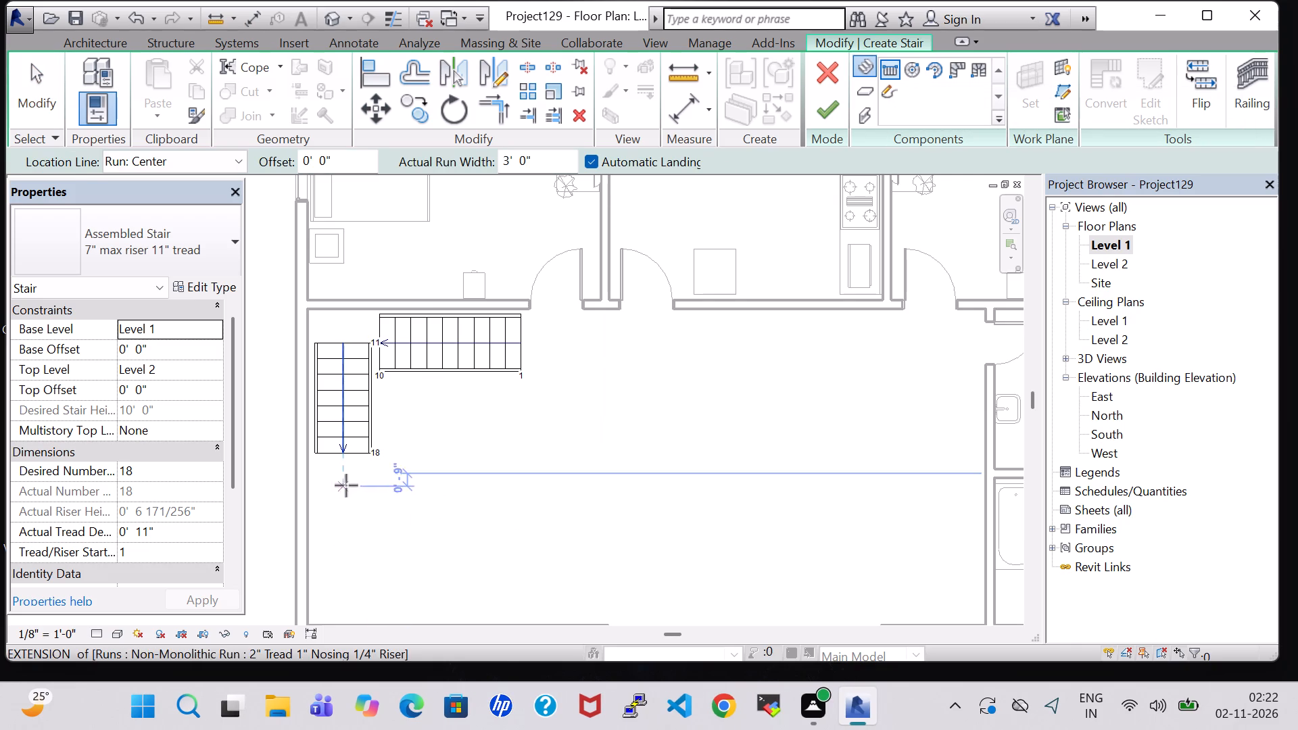
{"action": "left_click", "coordinate": [343, 481]}
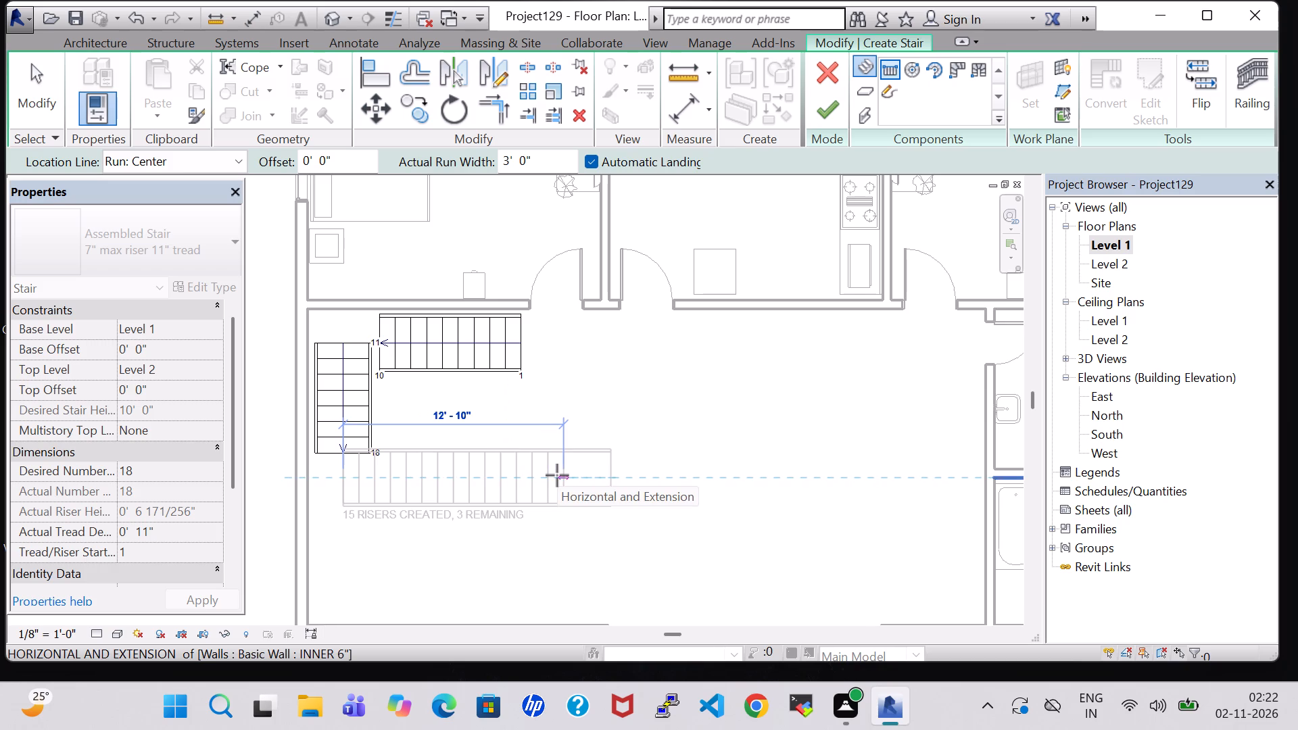
{"action": "scroll", "coordinate": [557, 475], "scroll_direction": "down", "scroll_amount": 1}
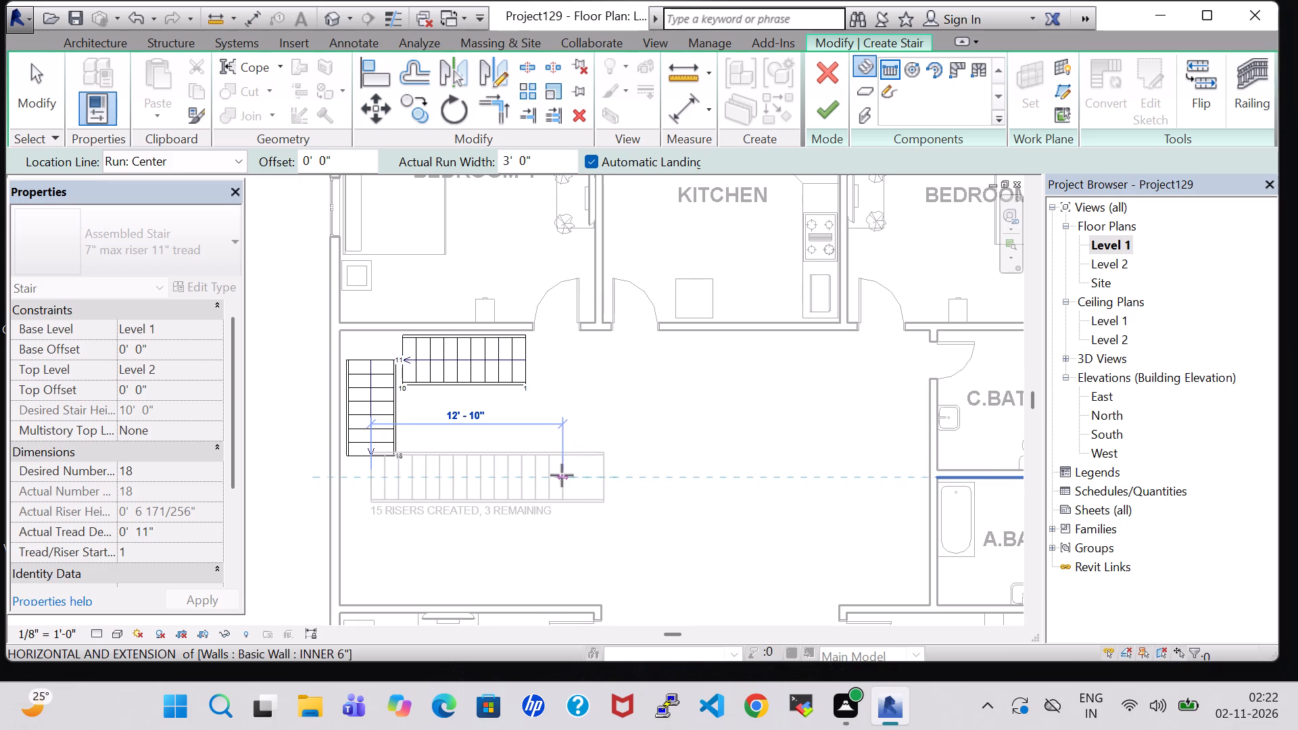
{"action": "left_click", "coordinate": [570, 477]}
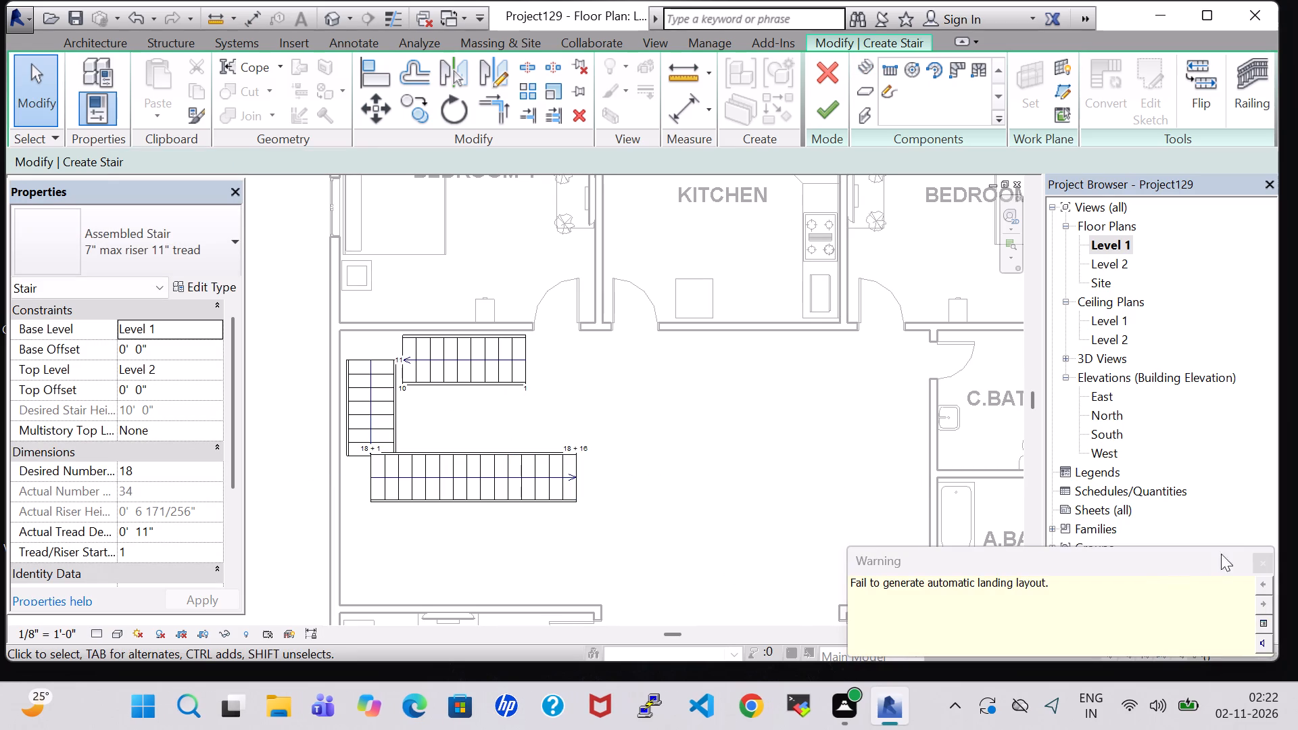
{"action": "left_click", "coordinate": [1264, 554]}
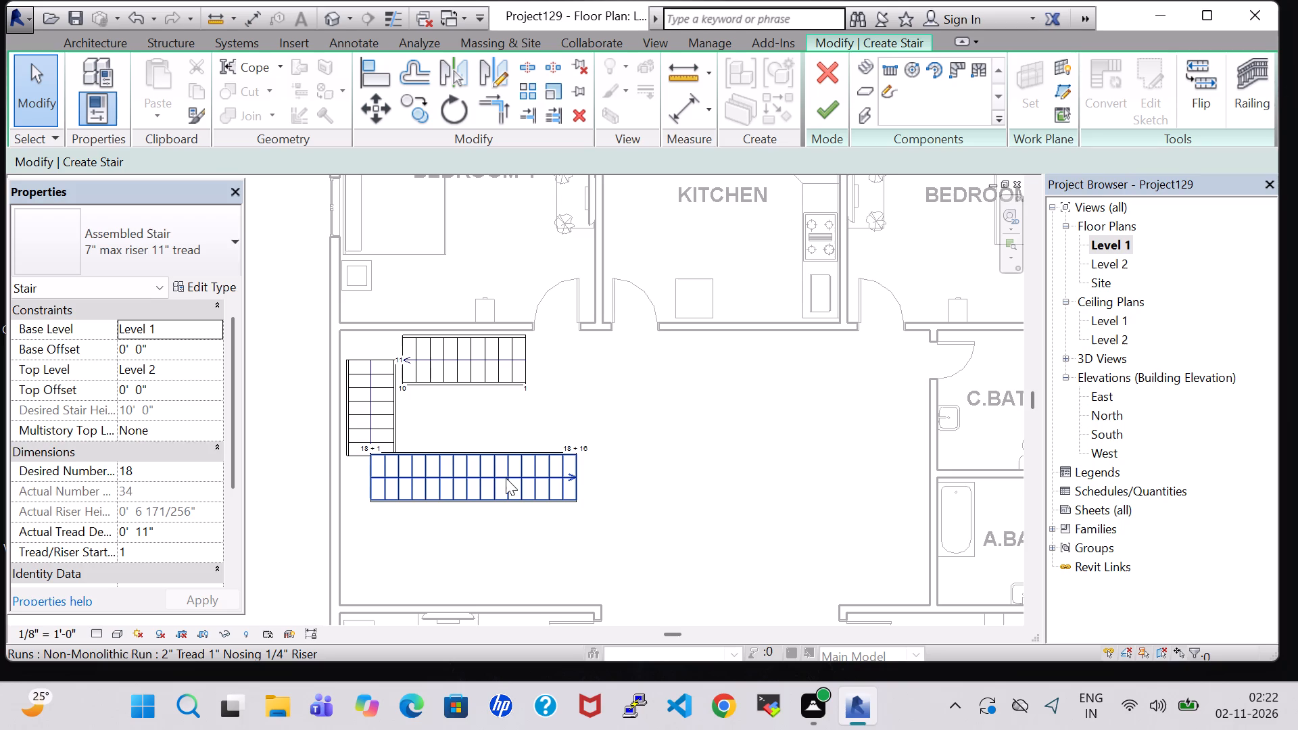
Nudge the 16-riser run south to leave a gap below the 8-riser run, and finish the stair.
{"action": "left_click", "coordinate": [475, 455]}
{"action": "key", "text": "Down"}
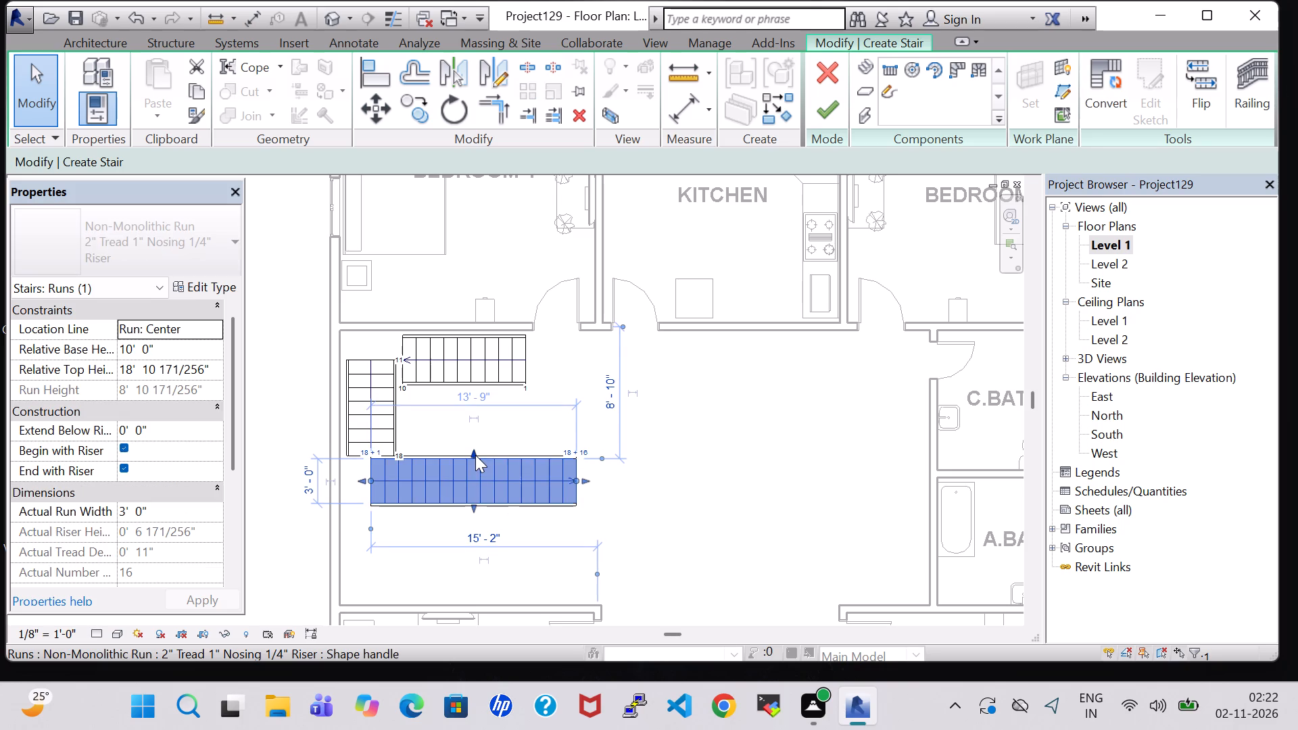
{"action": "key", "text": "Down"}
{"action": "key", "text": "Down"}
{"action": "key", "text": "Down"}
{"action": "left_click", "coordinate": [685, 460]}
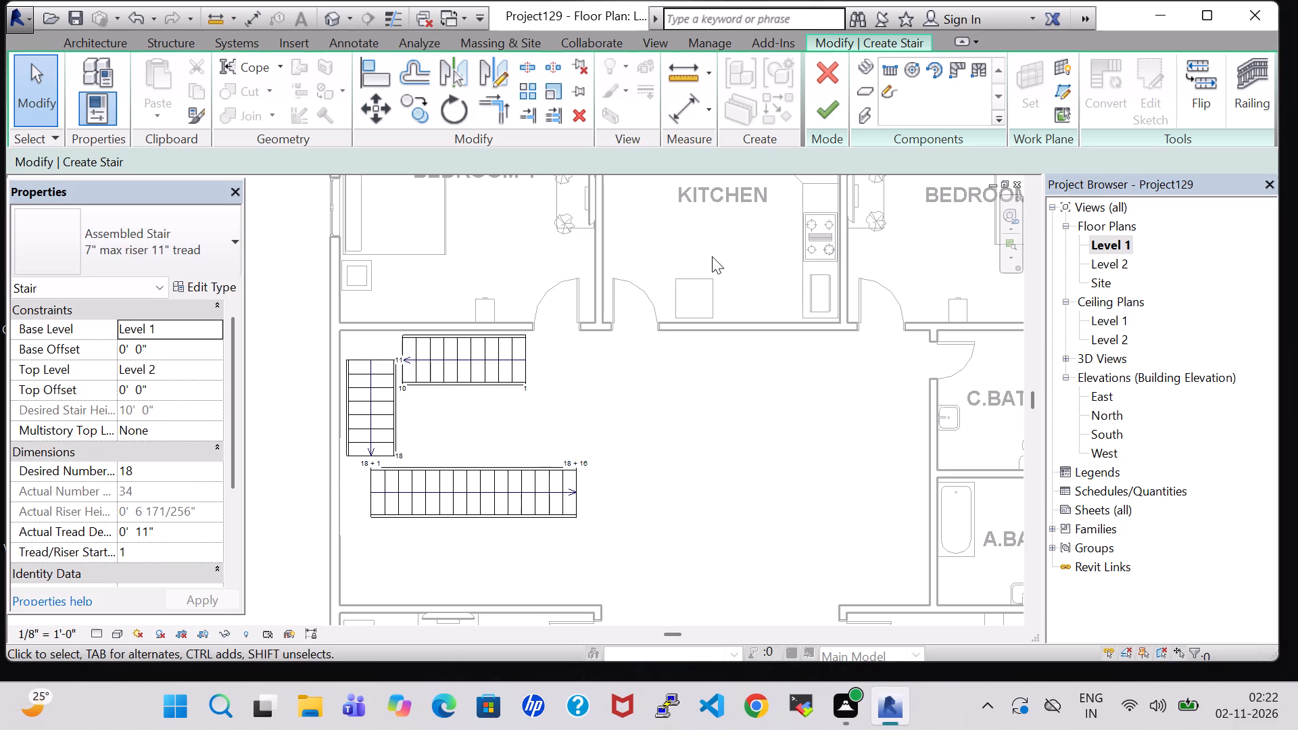
{"action": "left_click", "coordinate": [823, 114]}
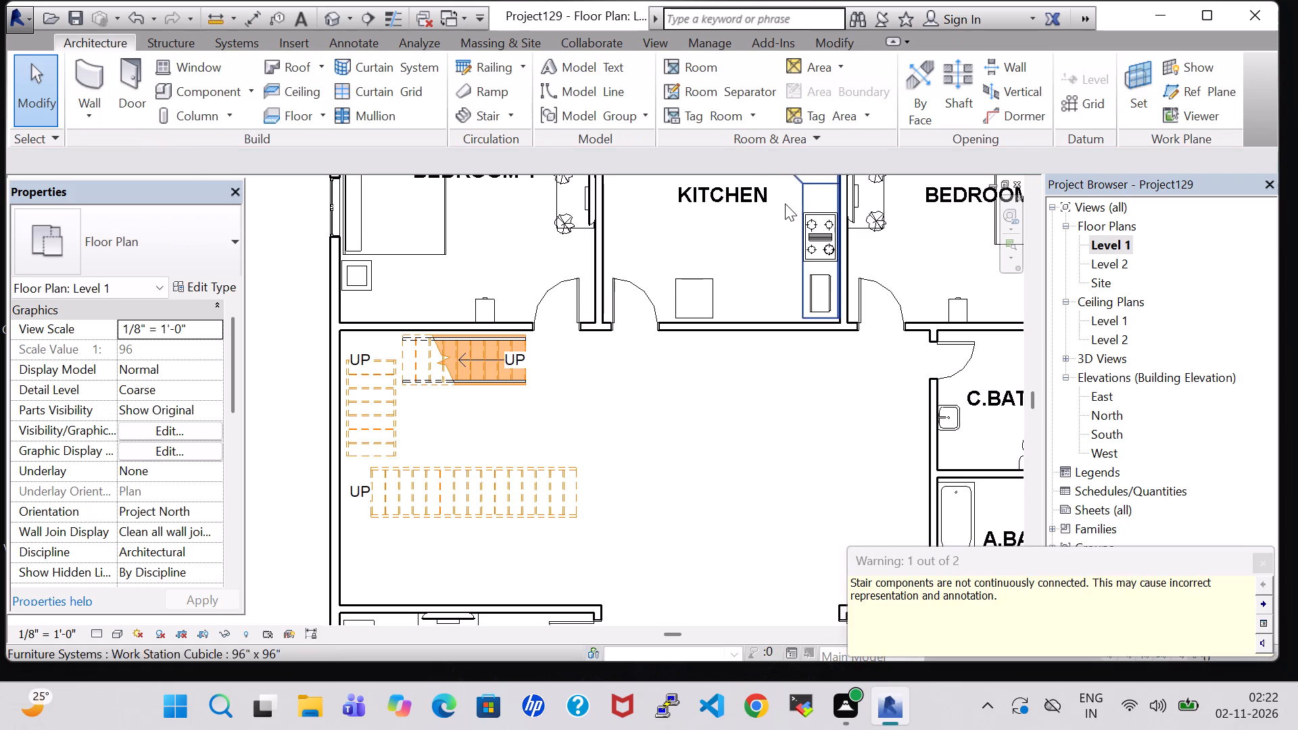
{"action": "left_click", "coordinate": [1270, 560]}
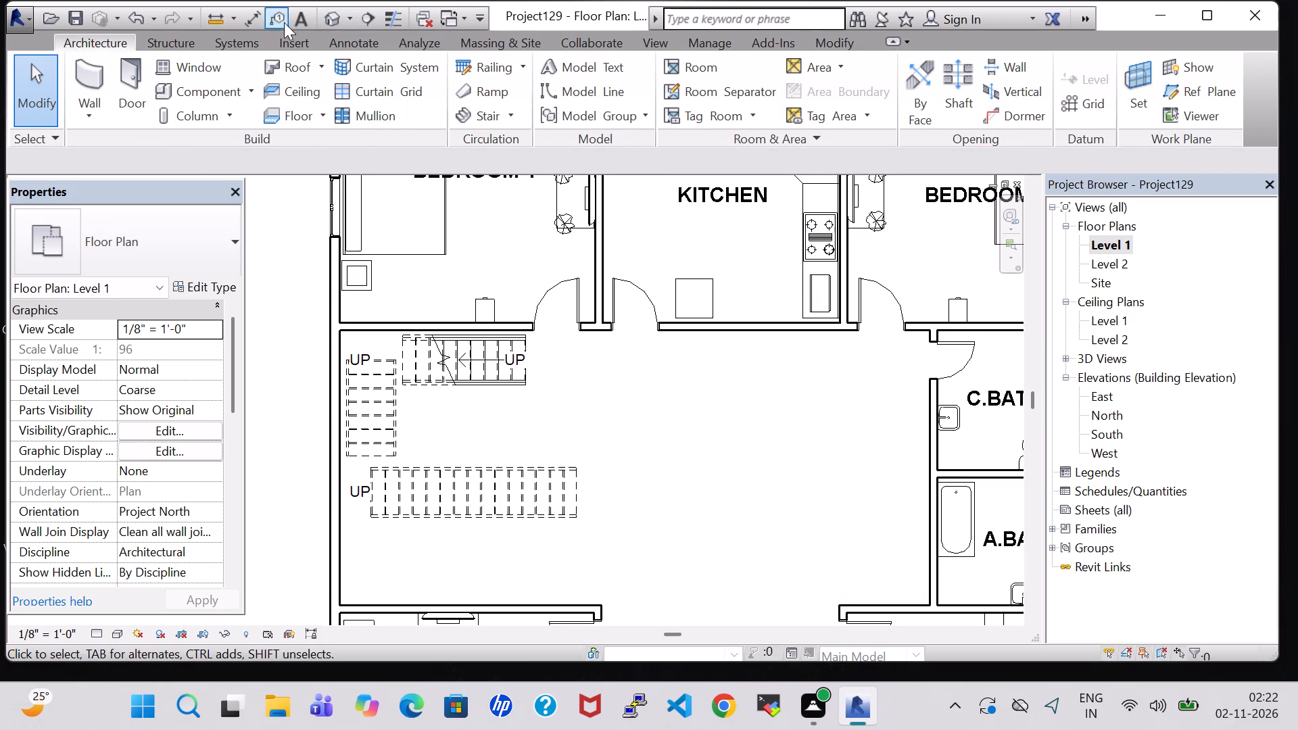
Open the default 3D view and examine the three stair runs in the central hall.
{"action": "left_click", "coordinate": [337, 16]}
{"action": "scroll", "coordinate": [379, 234], "scroll_direction": "down", "scroll_amount": 2}
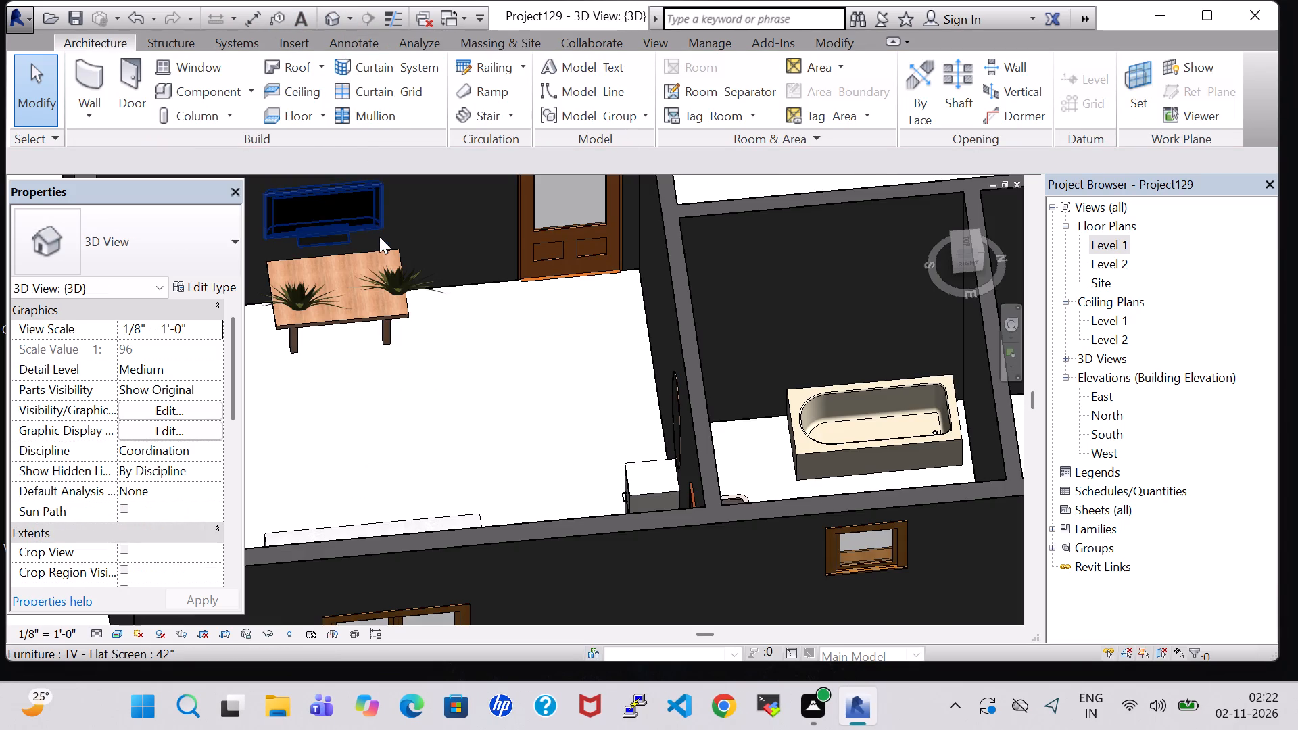
{"action": "scroll", "coordinate": [379, 237], "scroll_direction": "down", "scroll_amount": 3}
{"action": "middle_click_drag", "start_coordinate": [379, 237], "coordinate": [400, 572]}
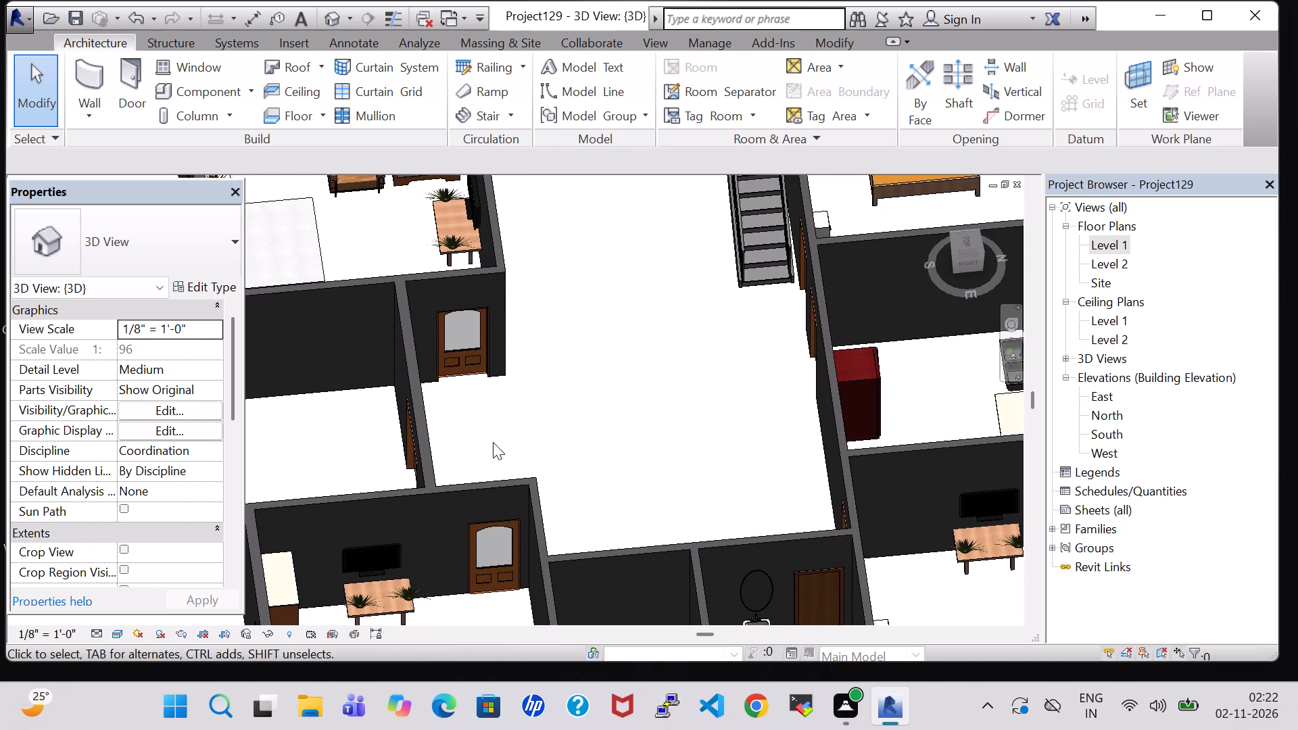
{"action": "middle_click_drag", "start_coordinate": [462, 558], "coordinate": [459, 564]}
{"action": "middle_click_drag", "start_coordinate": [619, 379], "coordinate": [583, 573]}
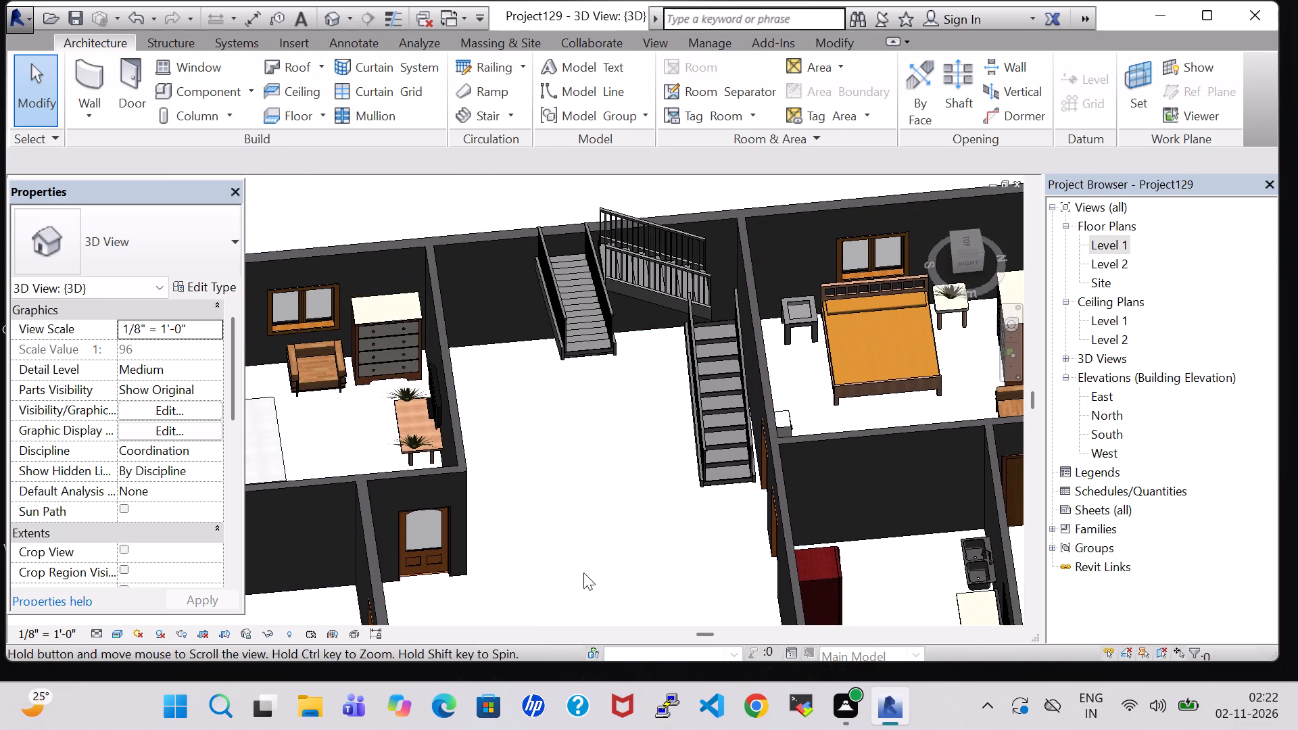
Delete the three-run stair from the central hall in the Level 1 floor plan.
{"action": "double_click", "coordinate": [1107, 242]}
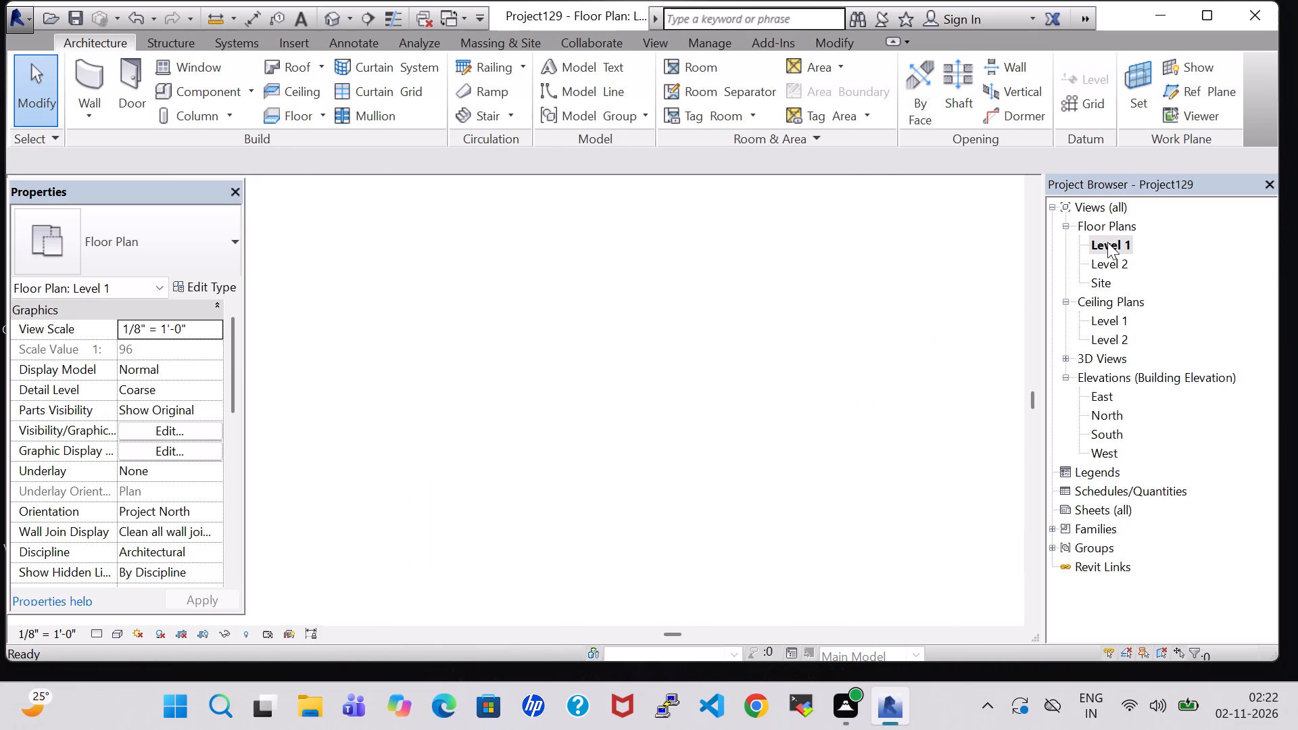
{"action": "left_click", "coordinate": [494, 376]}
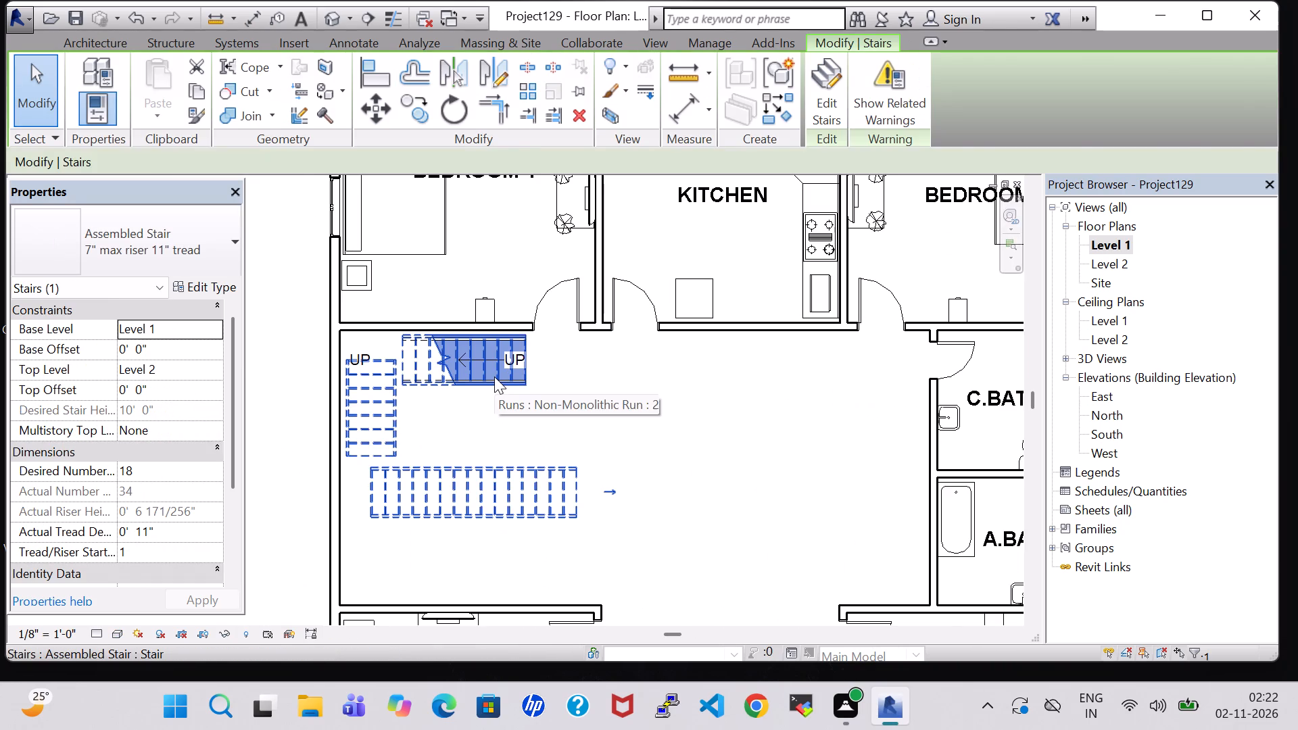
{"action": "key", "text": "Delete"}
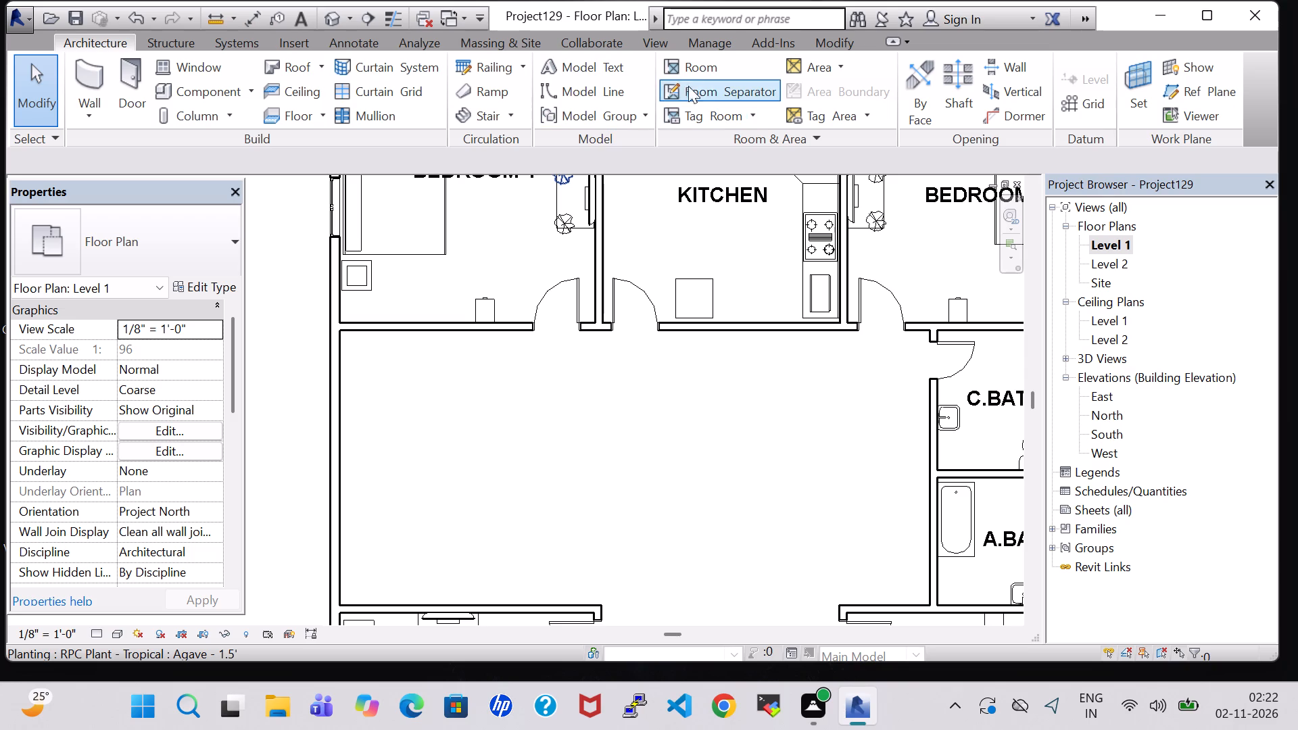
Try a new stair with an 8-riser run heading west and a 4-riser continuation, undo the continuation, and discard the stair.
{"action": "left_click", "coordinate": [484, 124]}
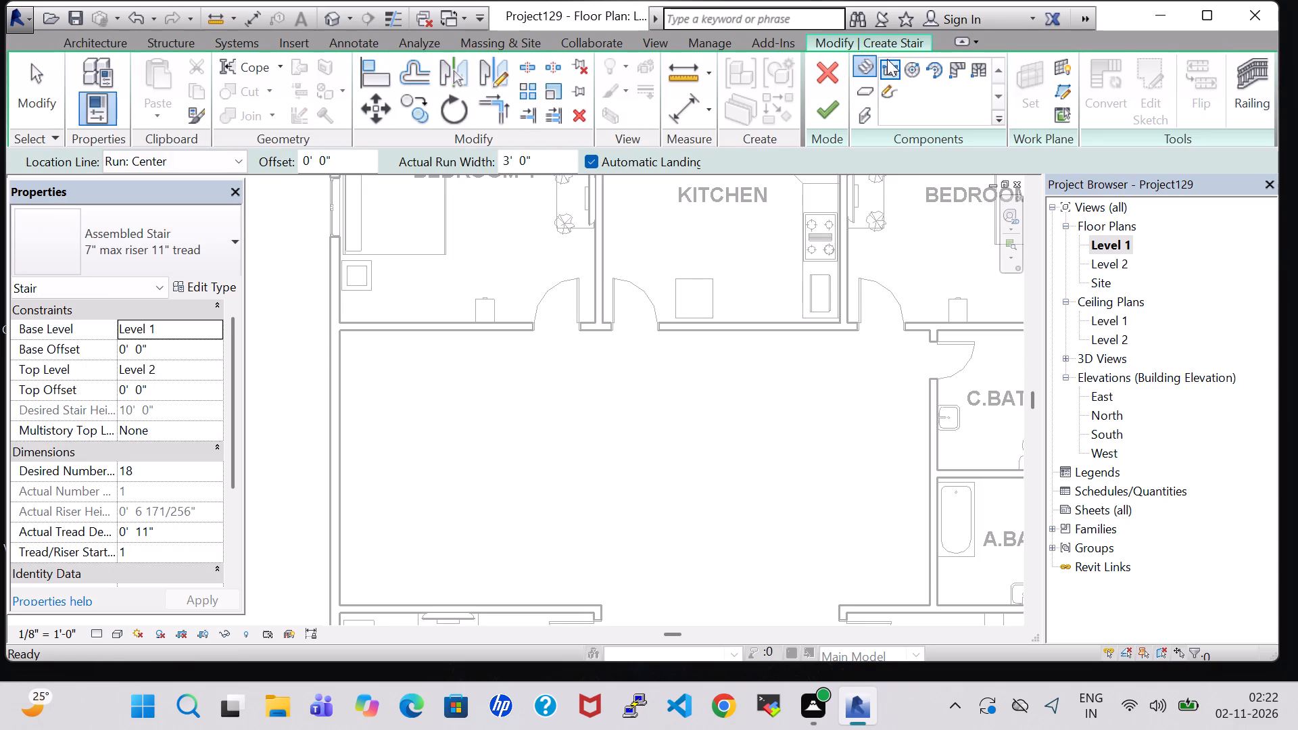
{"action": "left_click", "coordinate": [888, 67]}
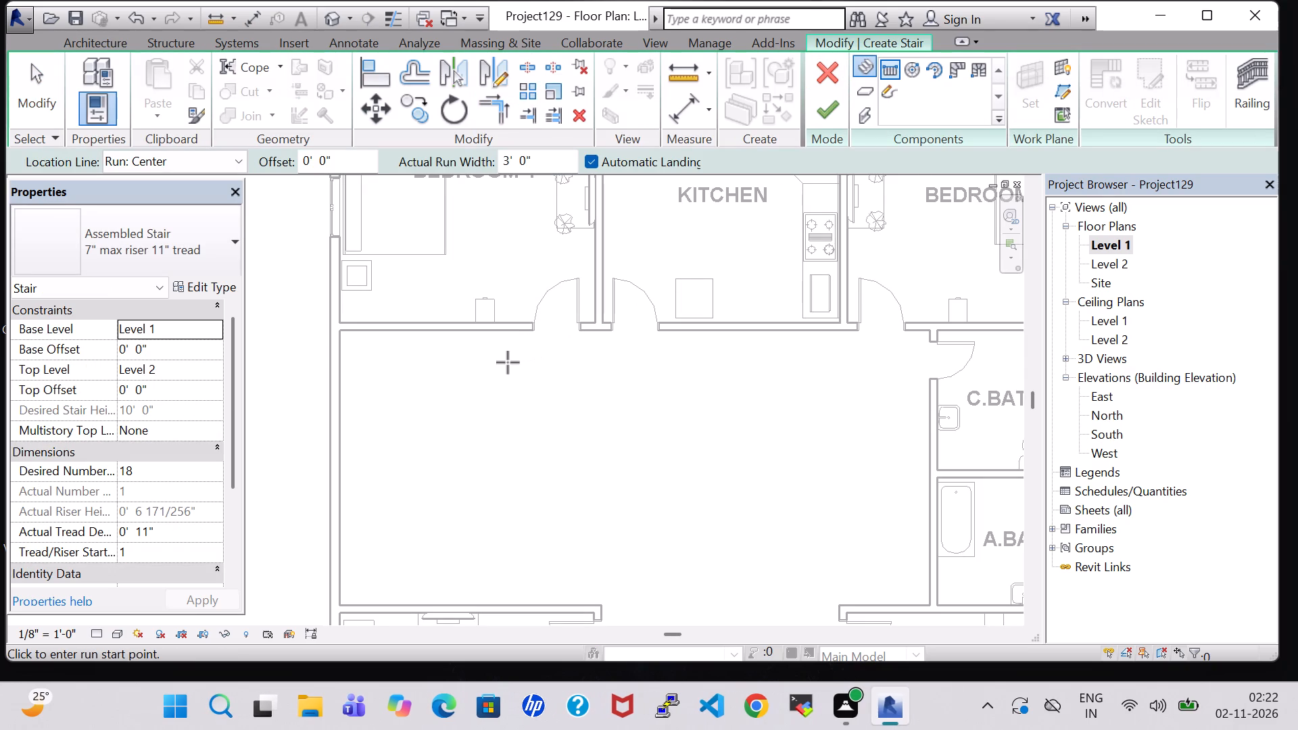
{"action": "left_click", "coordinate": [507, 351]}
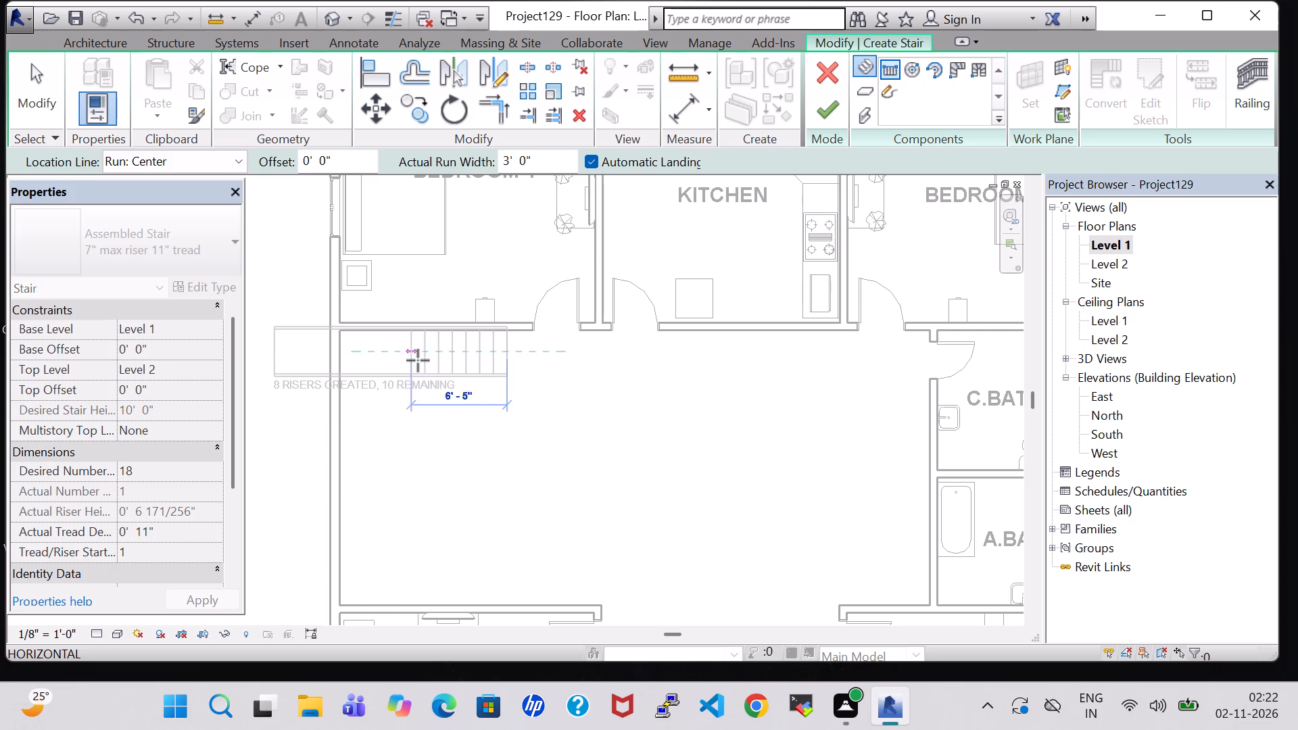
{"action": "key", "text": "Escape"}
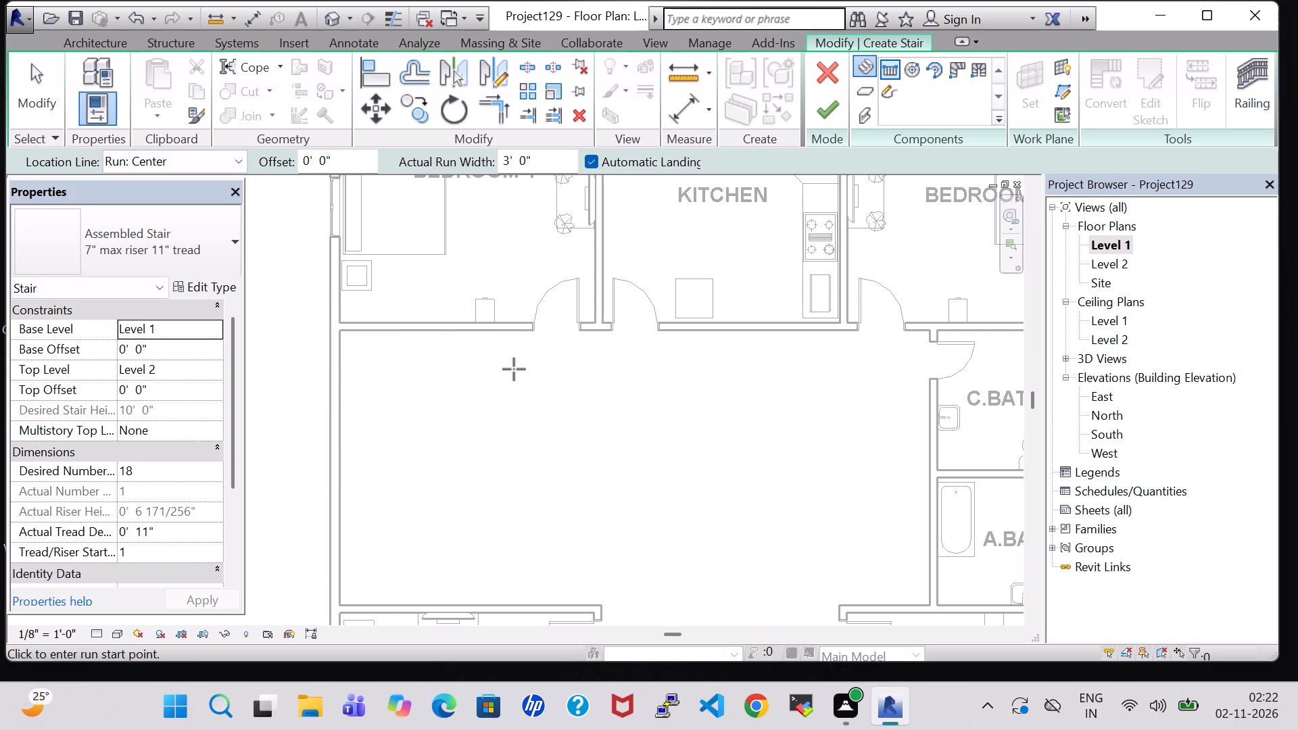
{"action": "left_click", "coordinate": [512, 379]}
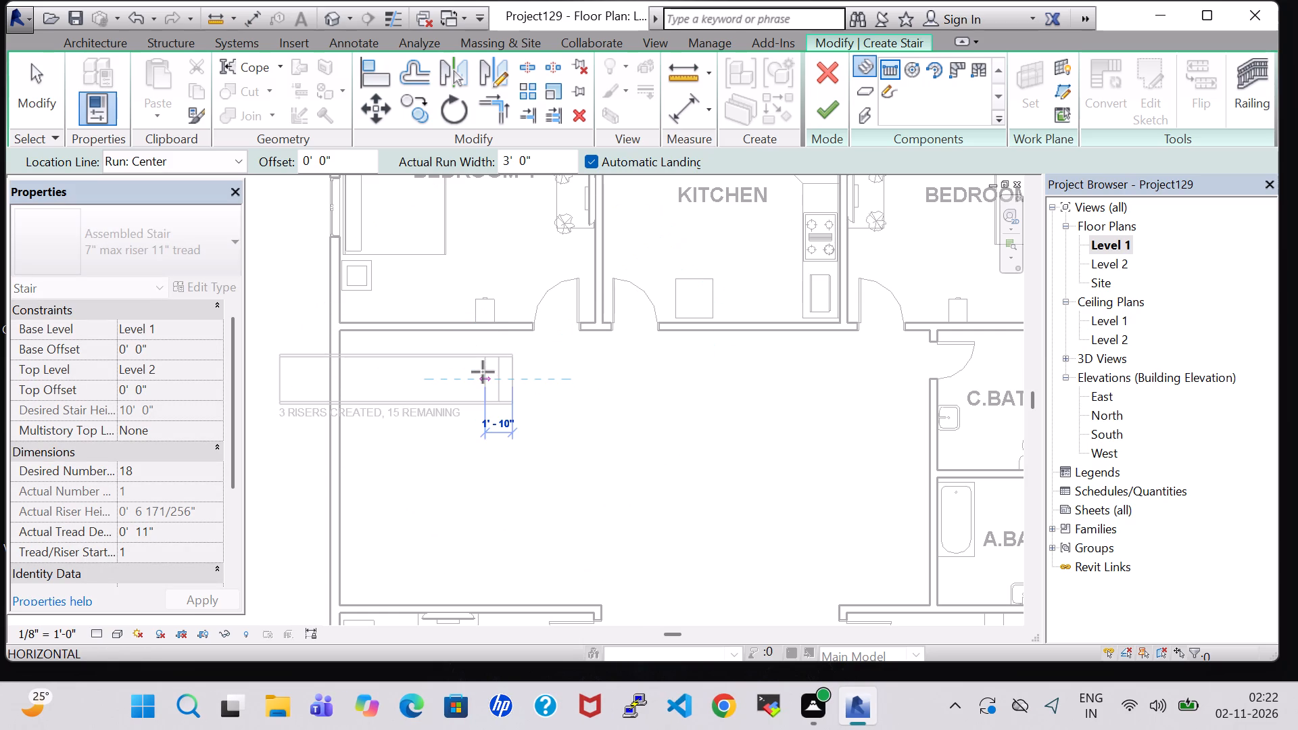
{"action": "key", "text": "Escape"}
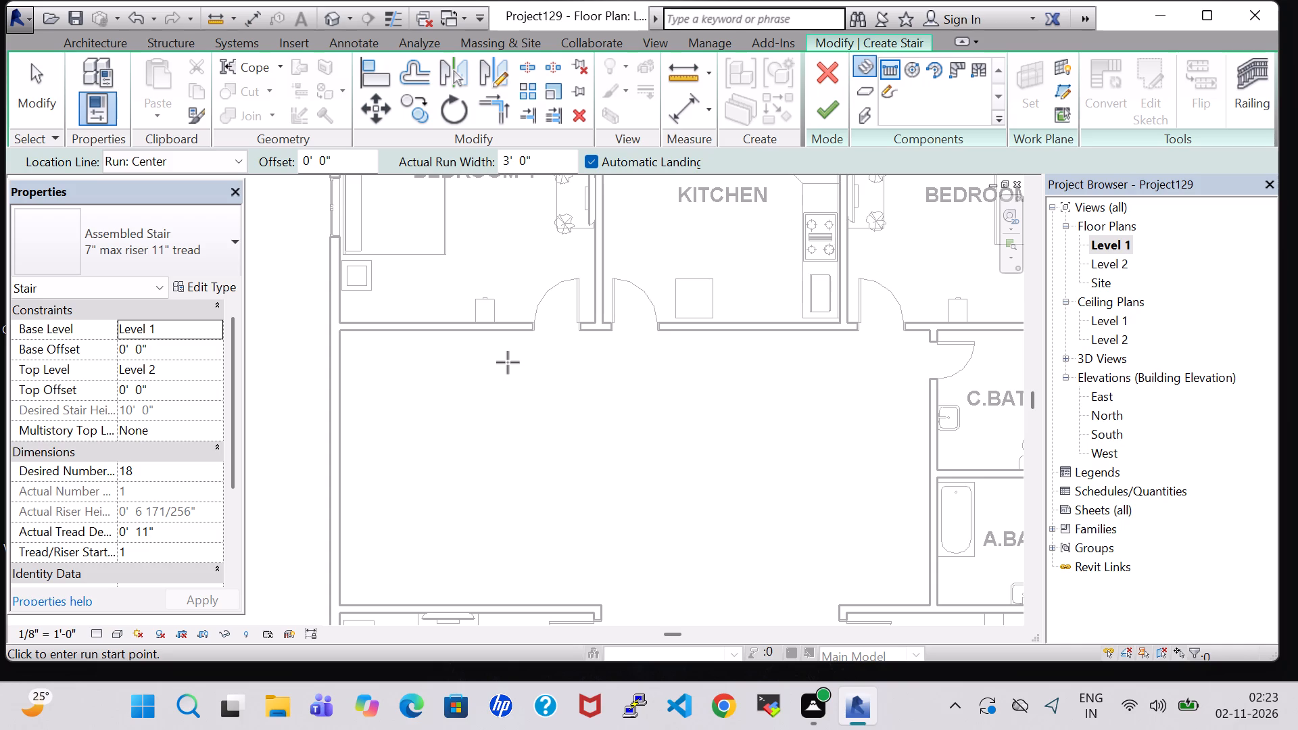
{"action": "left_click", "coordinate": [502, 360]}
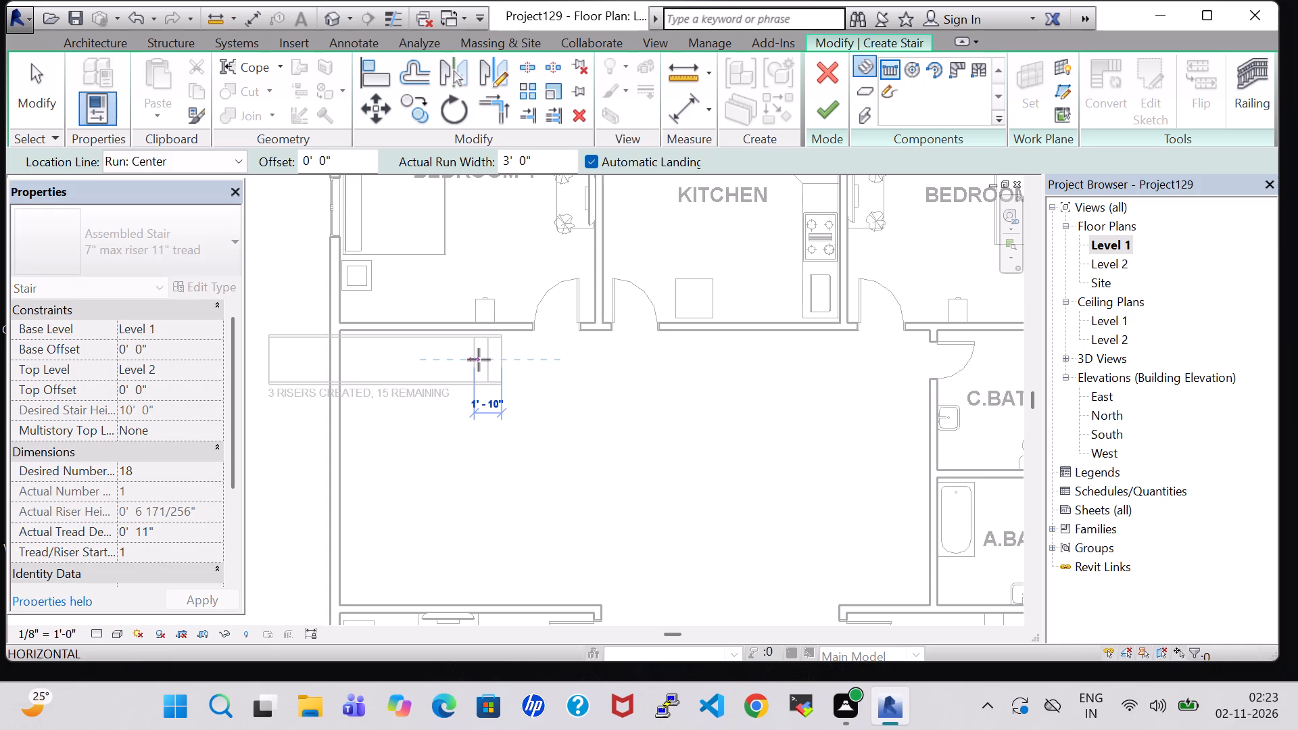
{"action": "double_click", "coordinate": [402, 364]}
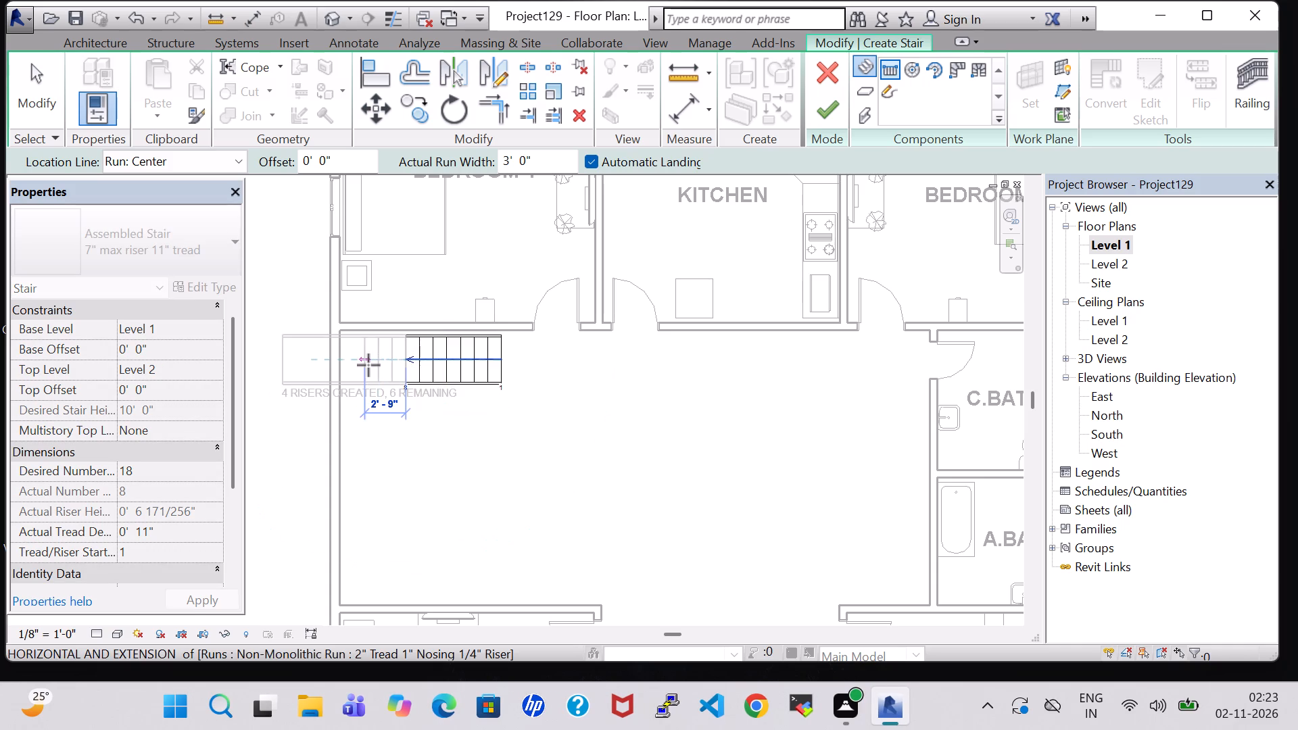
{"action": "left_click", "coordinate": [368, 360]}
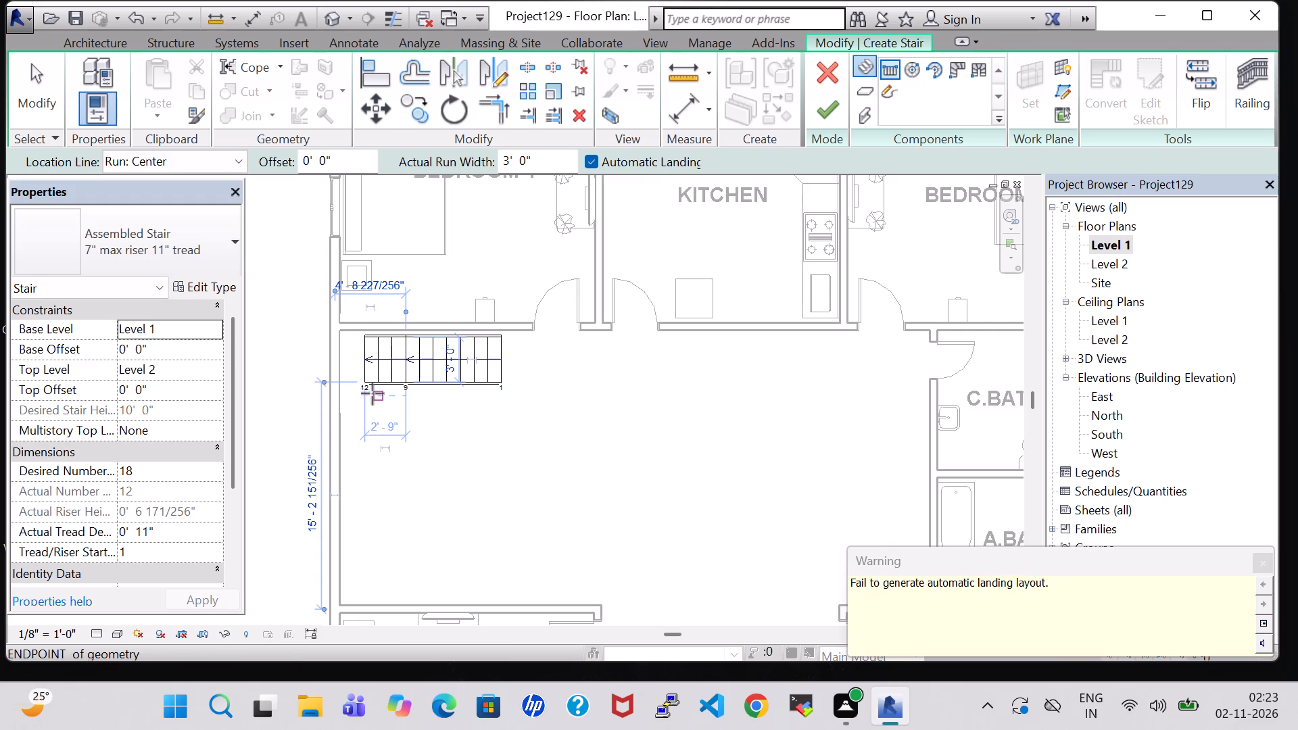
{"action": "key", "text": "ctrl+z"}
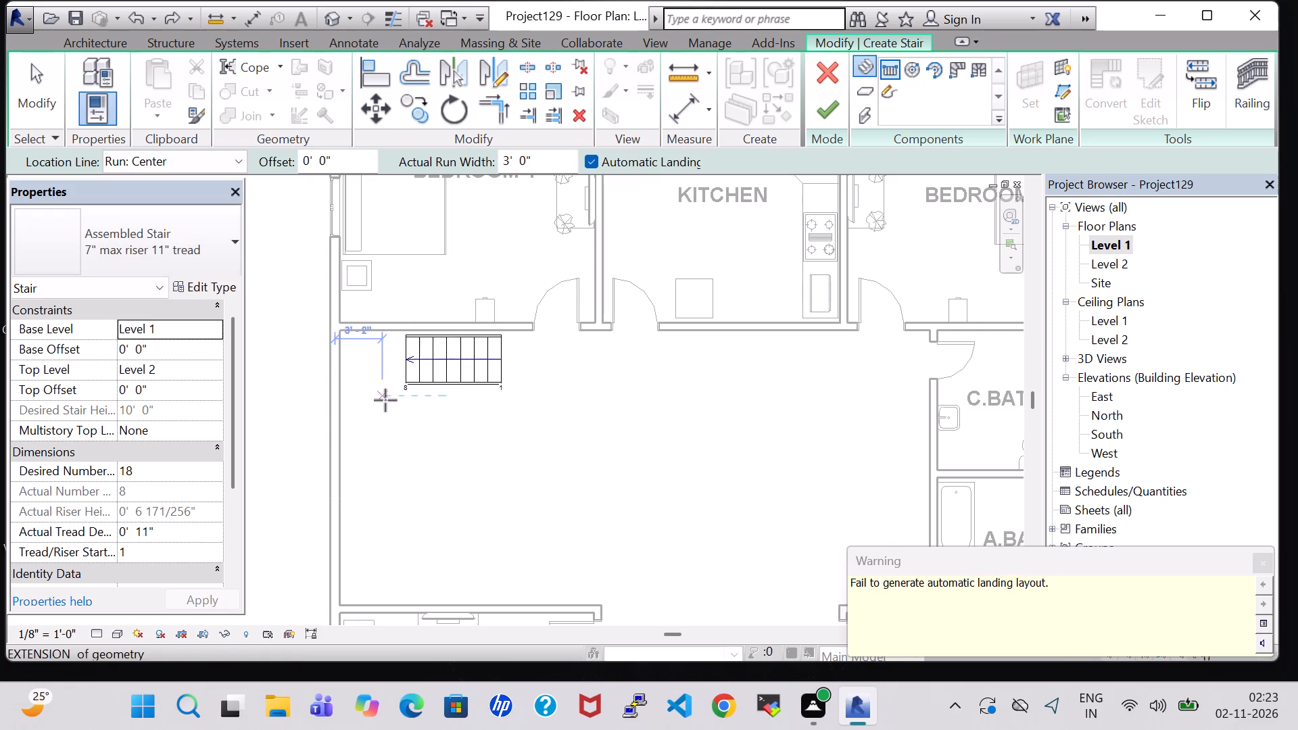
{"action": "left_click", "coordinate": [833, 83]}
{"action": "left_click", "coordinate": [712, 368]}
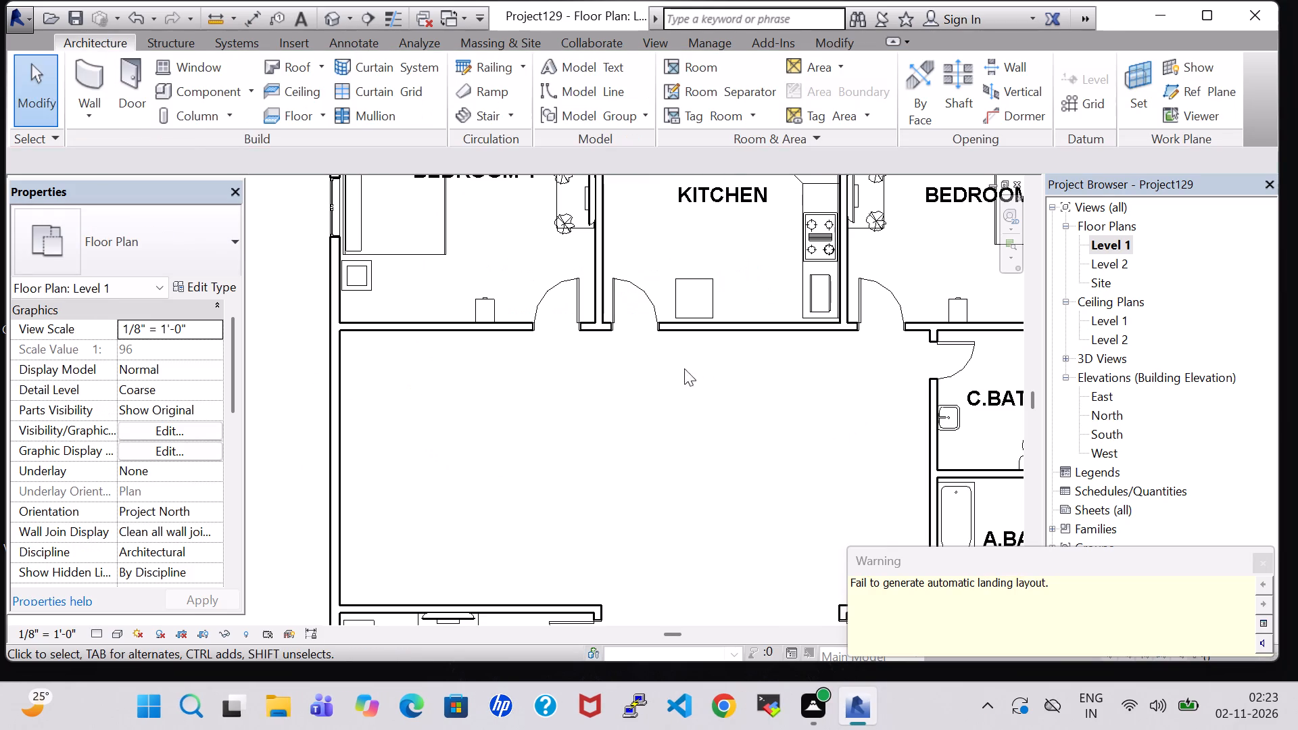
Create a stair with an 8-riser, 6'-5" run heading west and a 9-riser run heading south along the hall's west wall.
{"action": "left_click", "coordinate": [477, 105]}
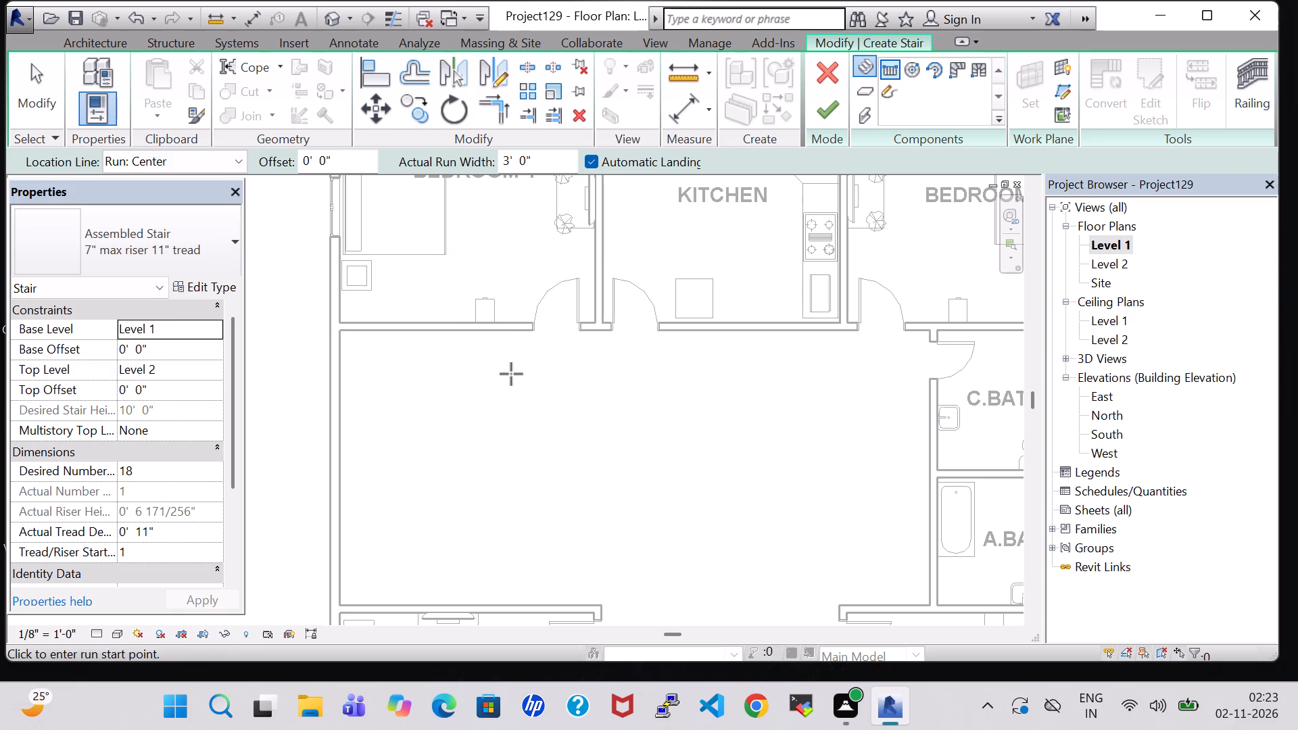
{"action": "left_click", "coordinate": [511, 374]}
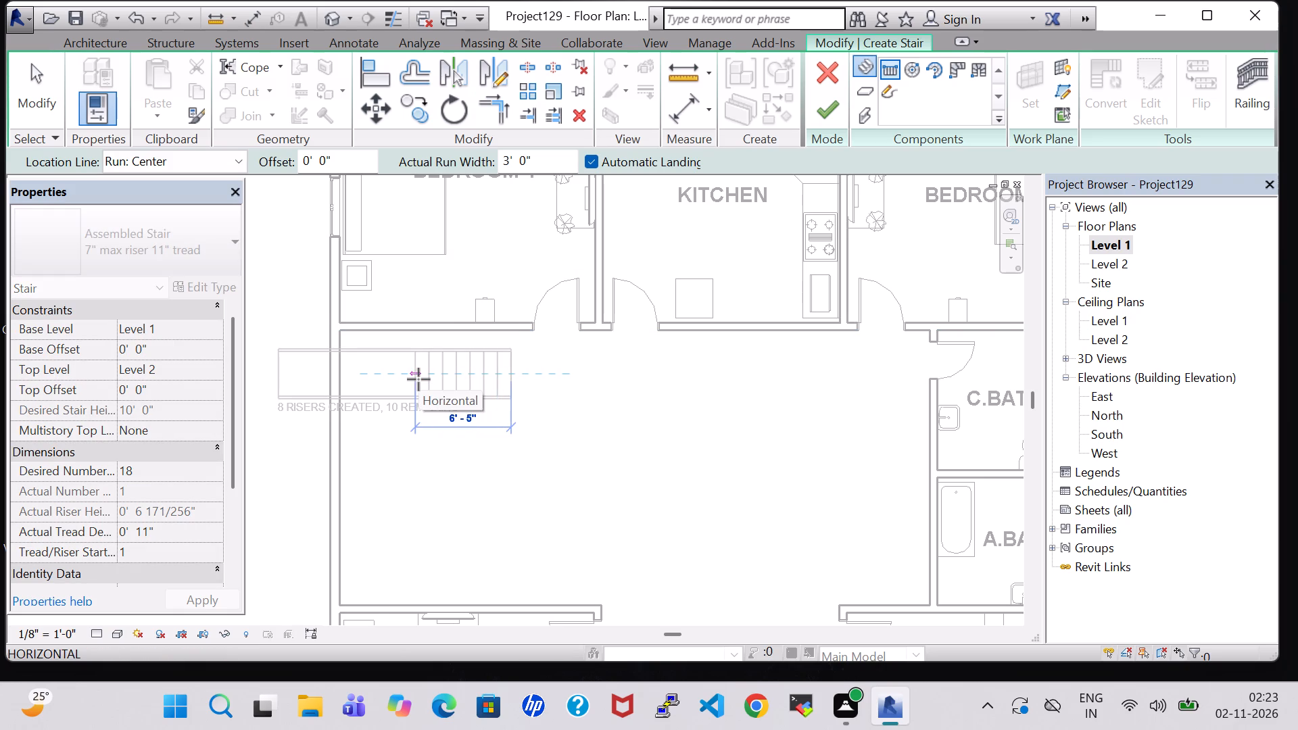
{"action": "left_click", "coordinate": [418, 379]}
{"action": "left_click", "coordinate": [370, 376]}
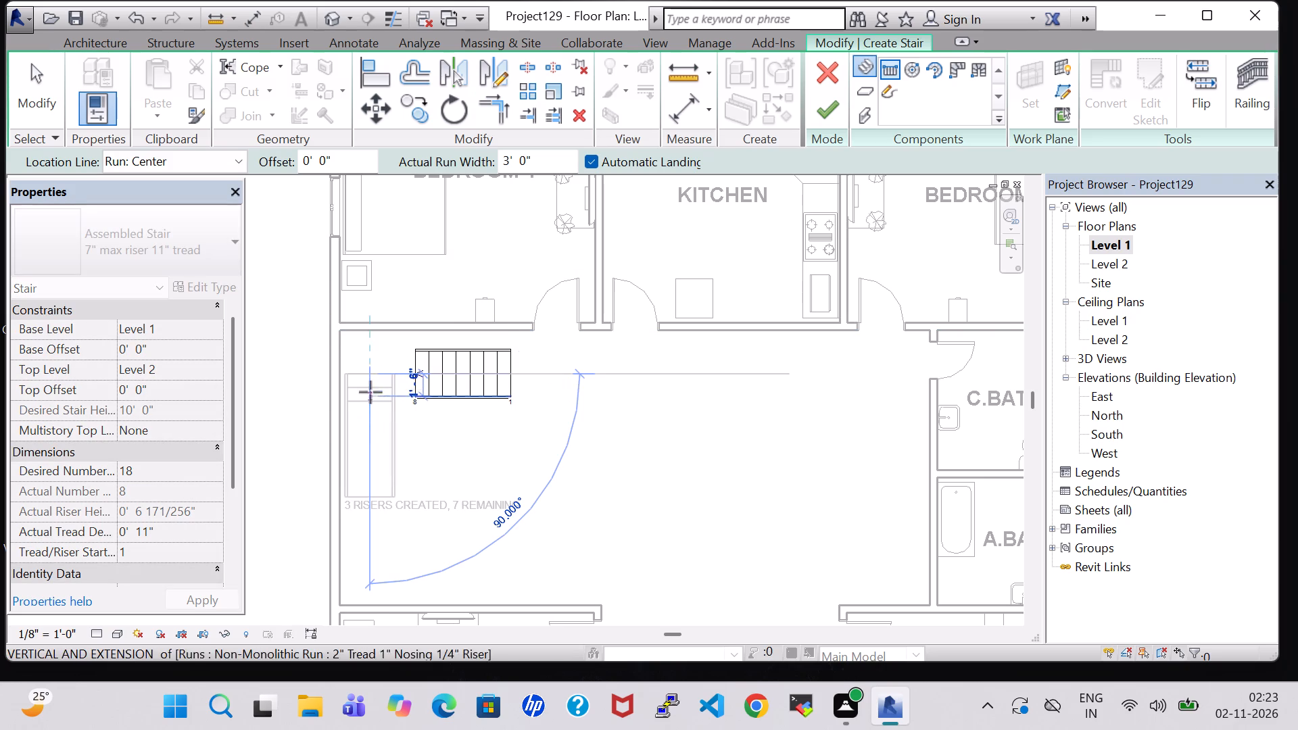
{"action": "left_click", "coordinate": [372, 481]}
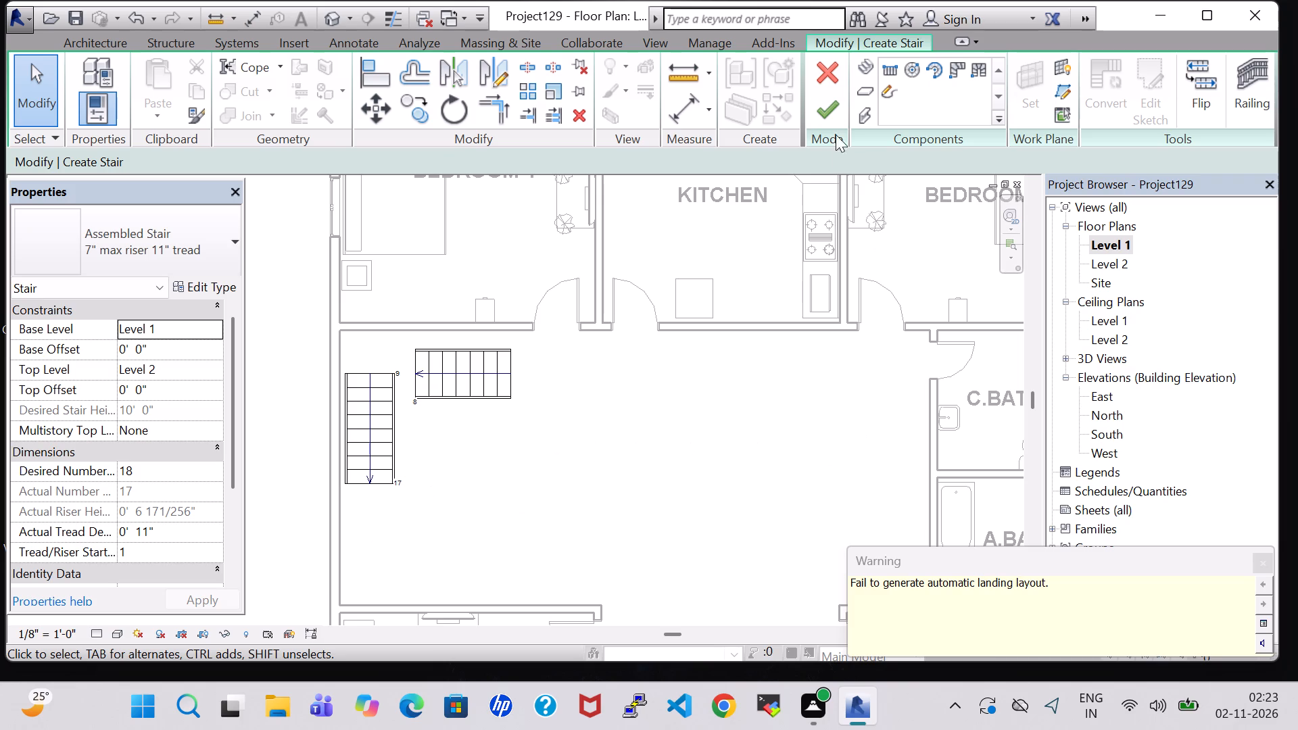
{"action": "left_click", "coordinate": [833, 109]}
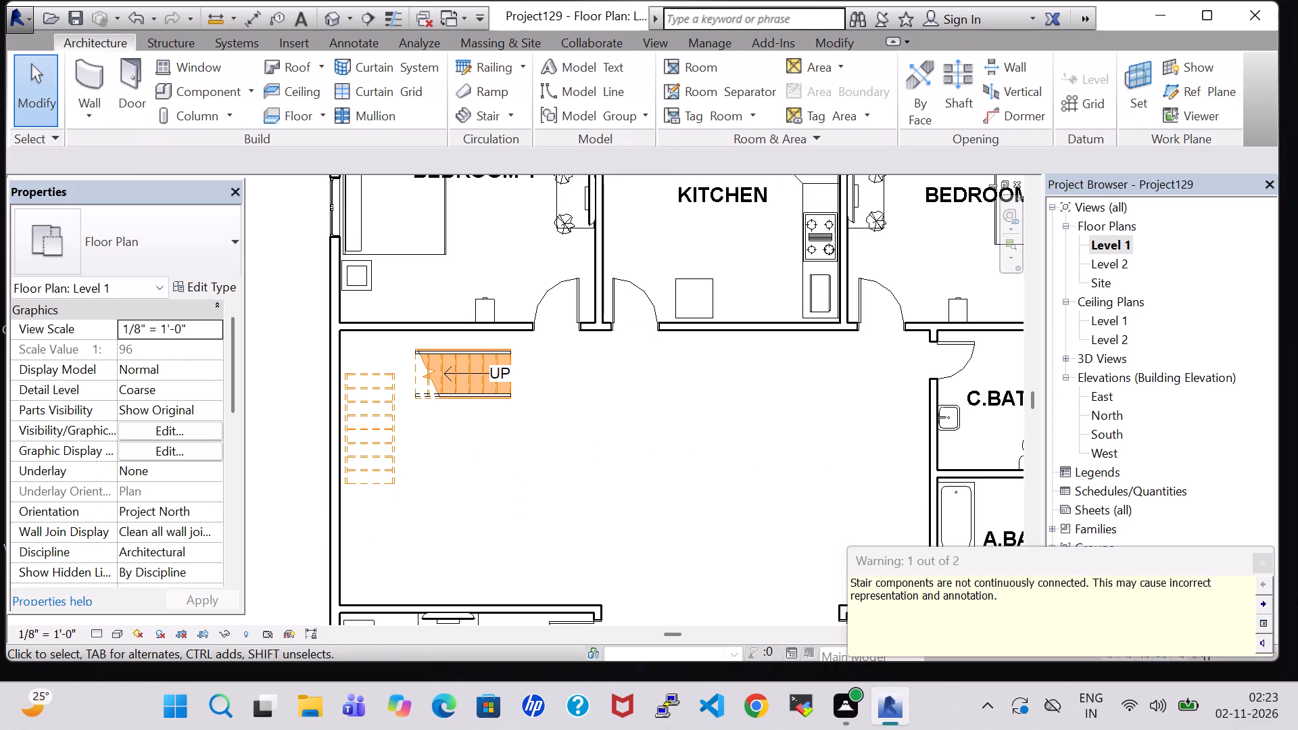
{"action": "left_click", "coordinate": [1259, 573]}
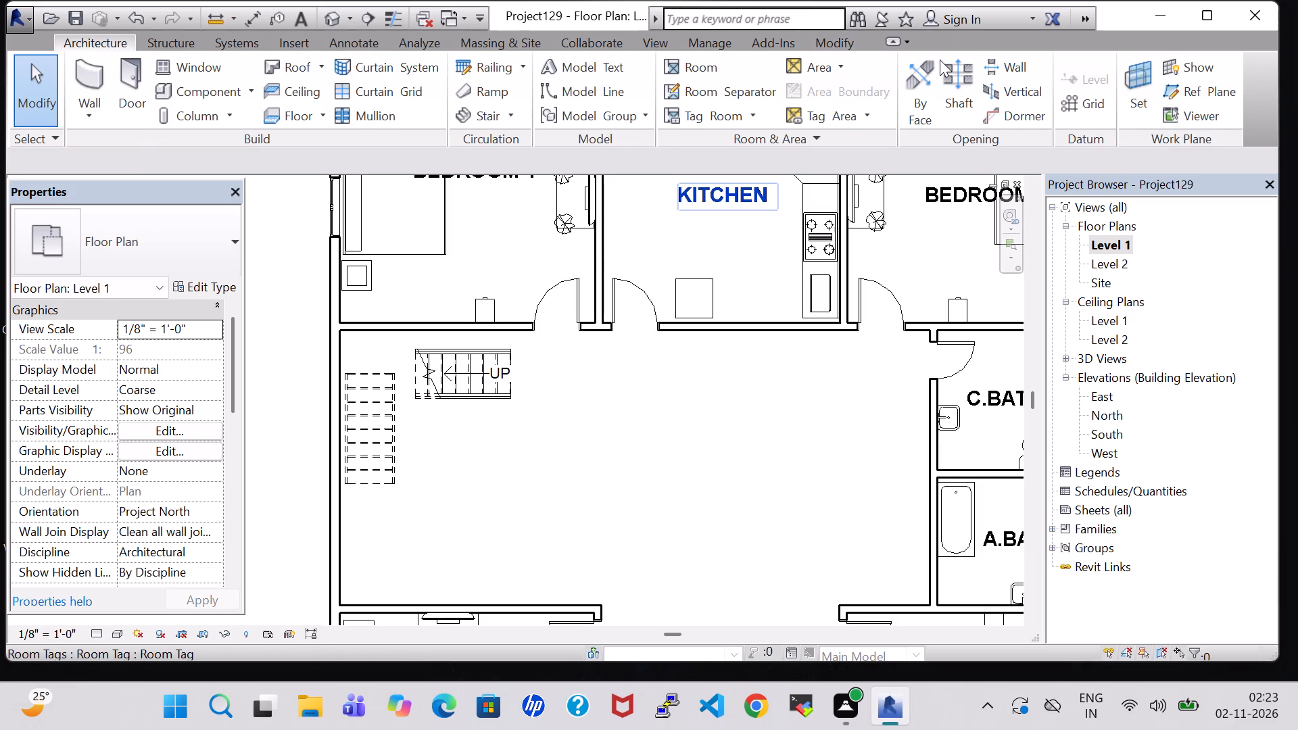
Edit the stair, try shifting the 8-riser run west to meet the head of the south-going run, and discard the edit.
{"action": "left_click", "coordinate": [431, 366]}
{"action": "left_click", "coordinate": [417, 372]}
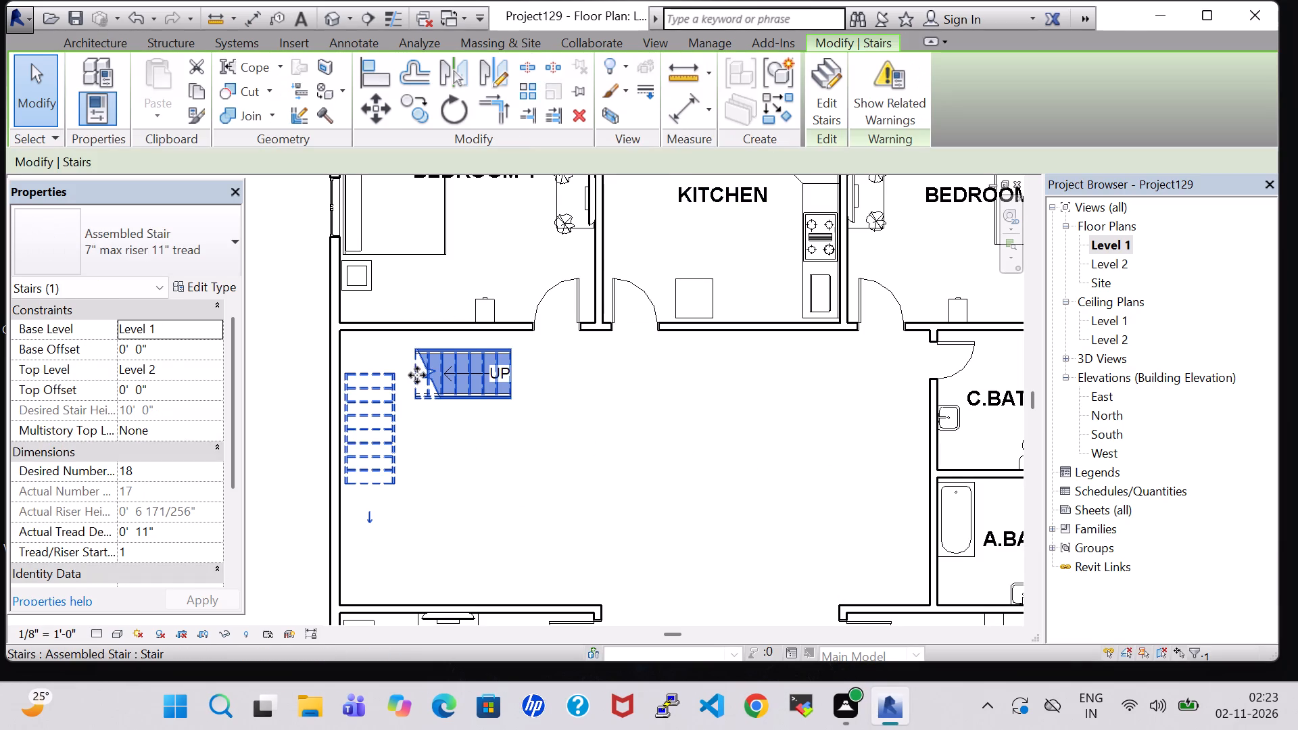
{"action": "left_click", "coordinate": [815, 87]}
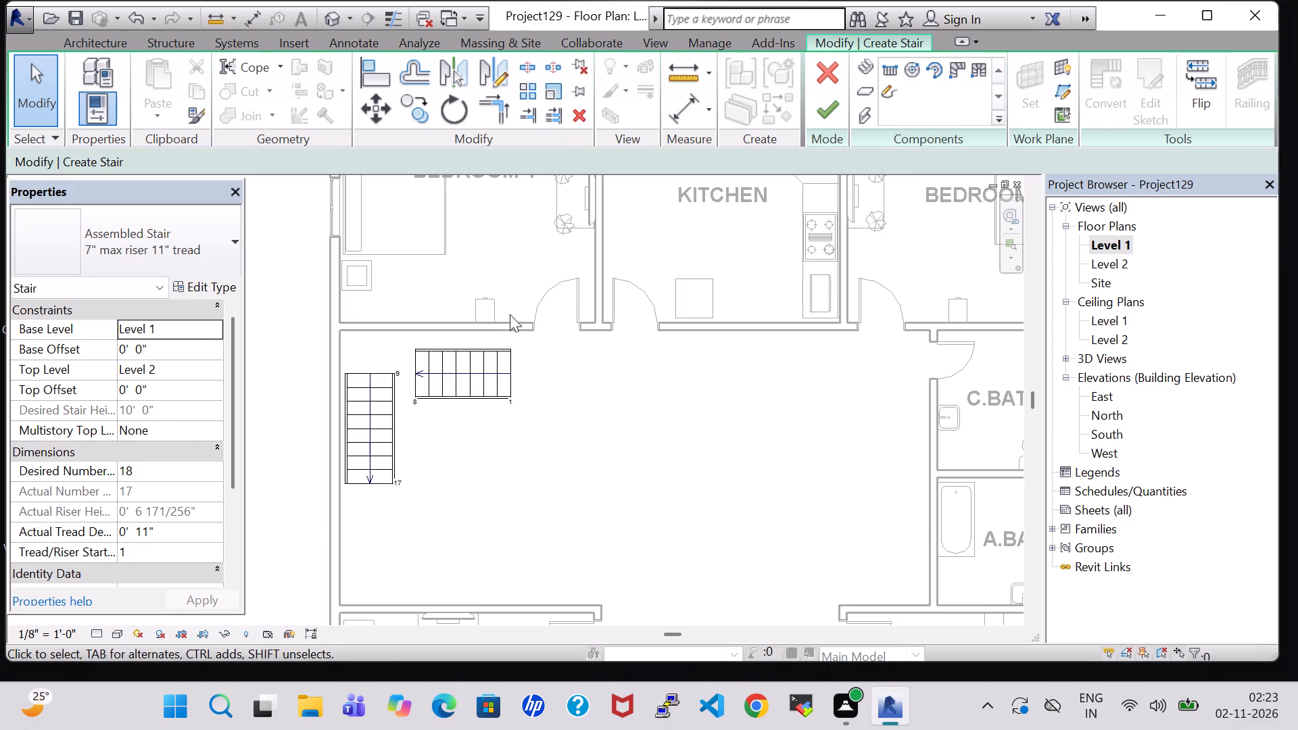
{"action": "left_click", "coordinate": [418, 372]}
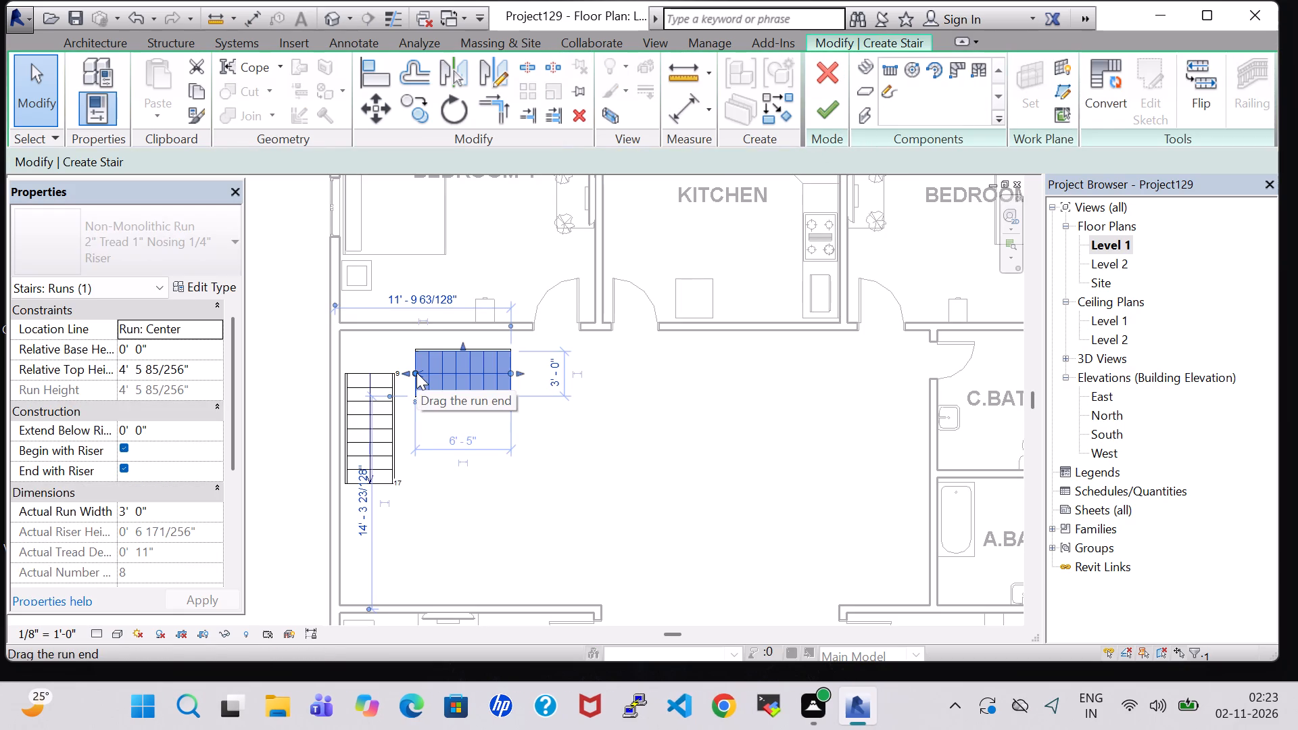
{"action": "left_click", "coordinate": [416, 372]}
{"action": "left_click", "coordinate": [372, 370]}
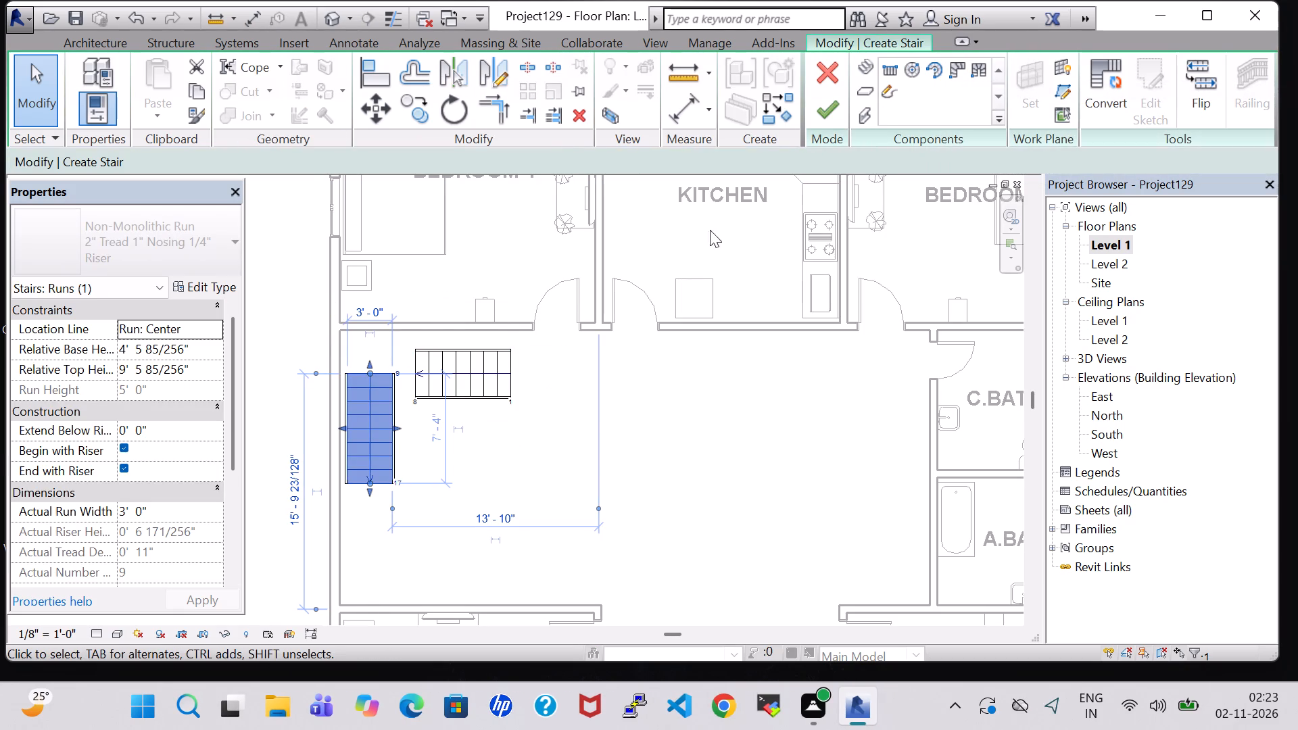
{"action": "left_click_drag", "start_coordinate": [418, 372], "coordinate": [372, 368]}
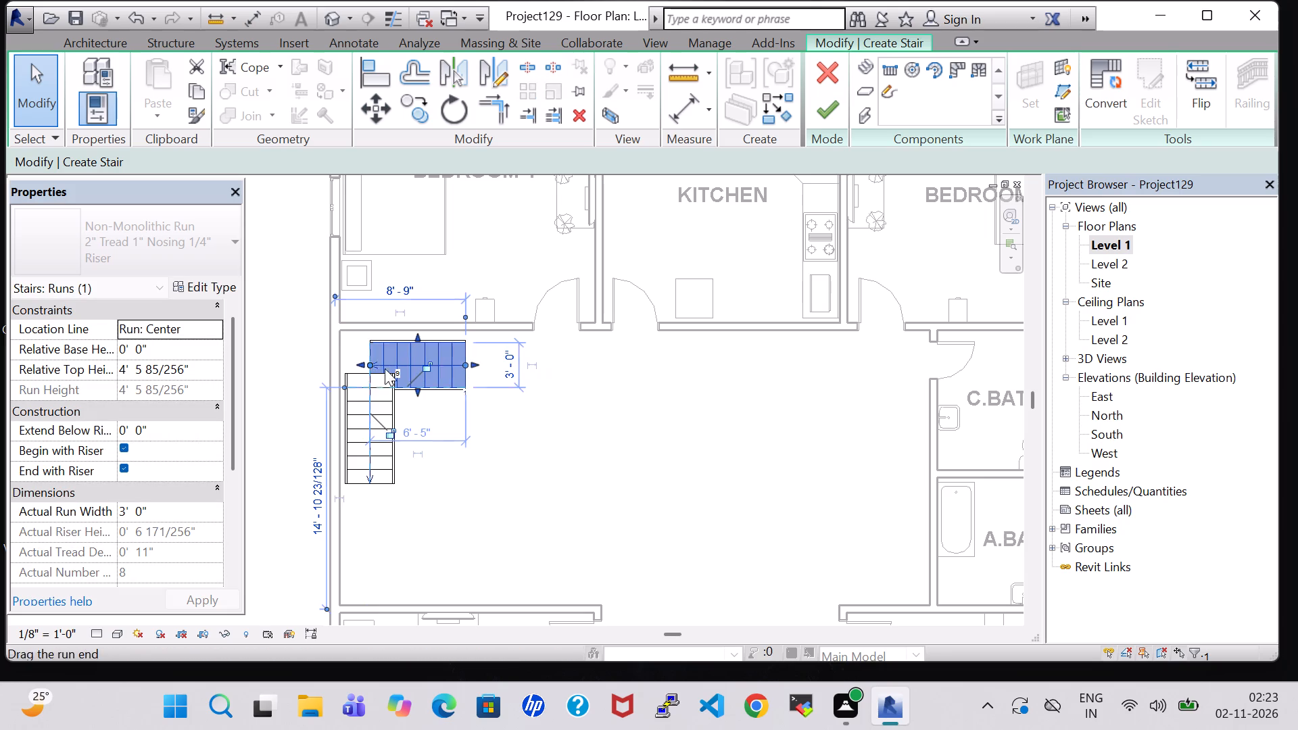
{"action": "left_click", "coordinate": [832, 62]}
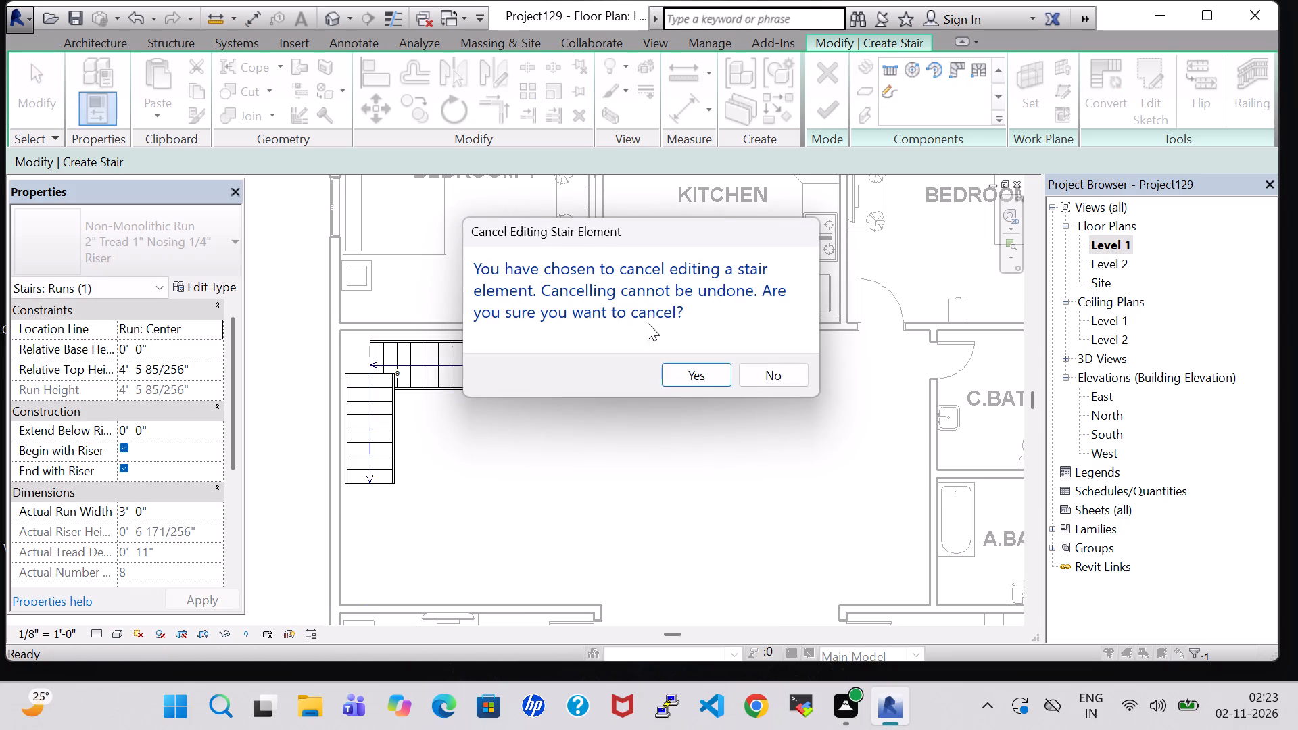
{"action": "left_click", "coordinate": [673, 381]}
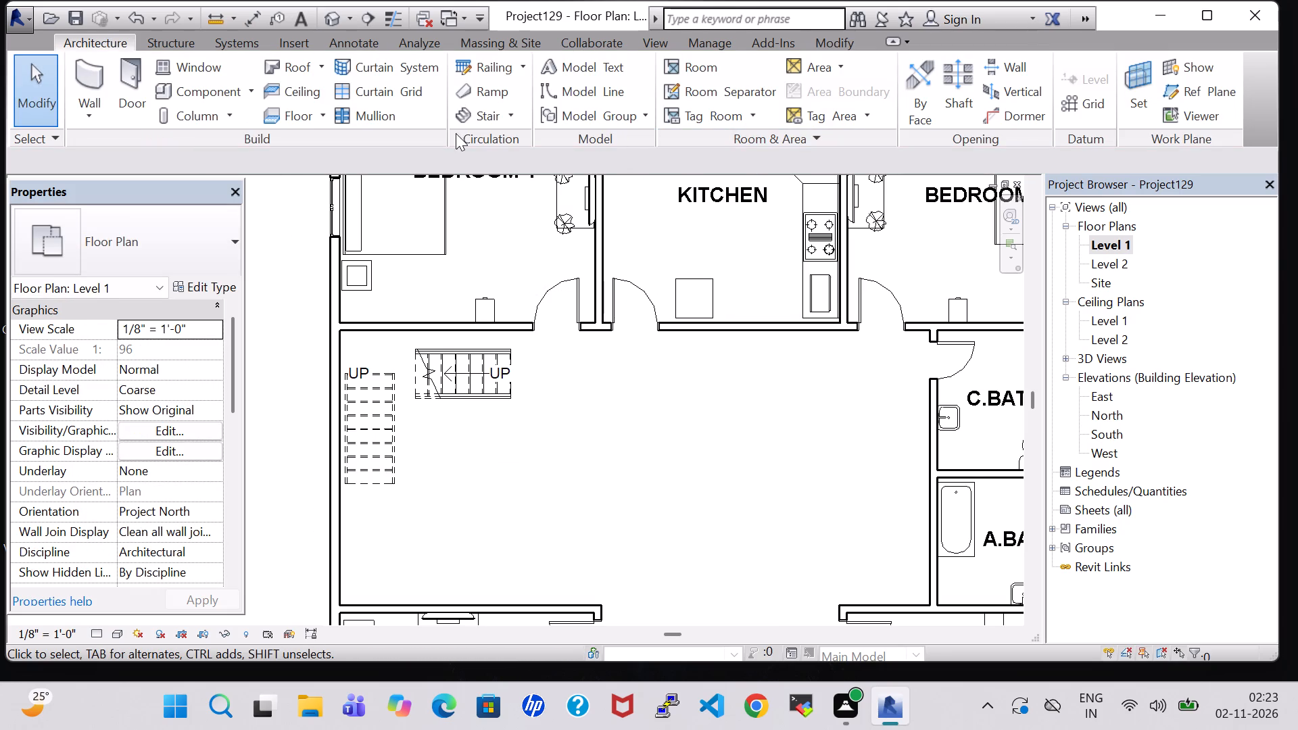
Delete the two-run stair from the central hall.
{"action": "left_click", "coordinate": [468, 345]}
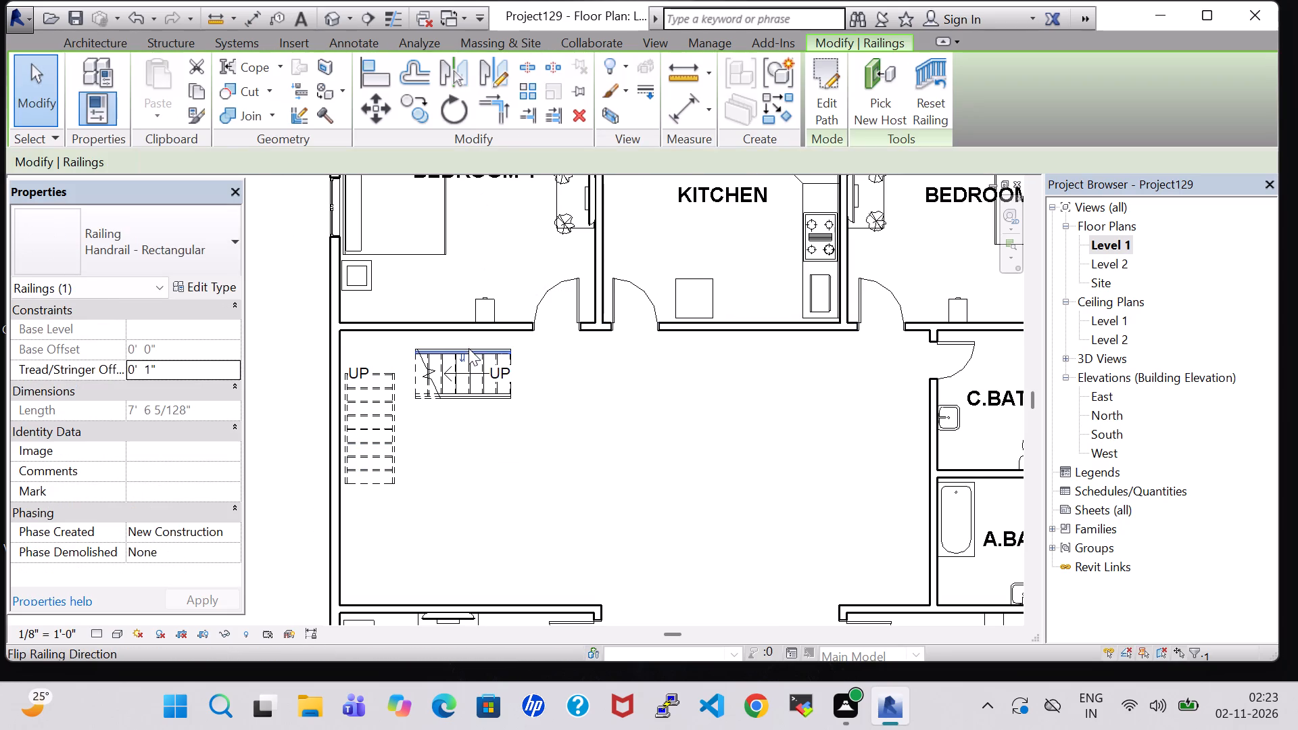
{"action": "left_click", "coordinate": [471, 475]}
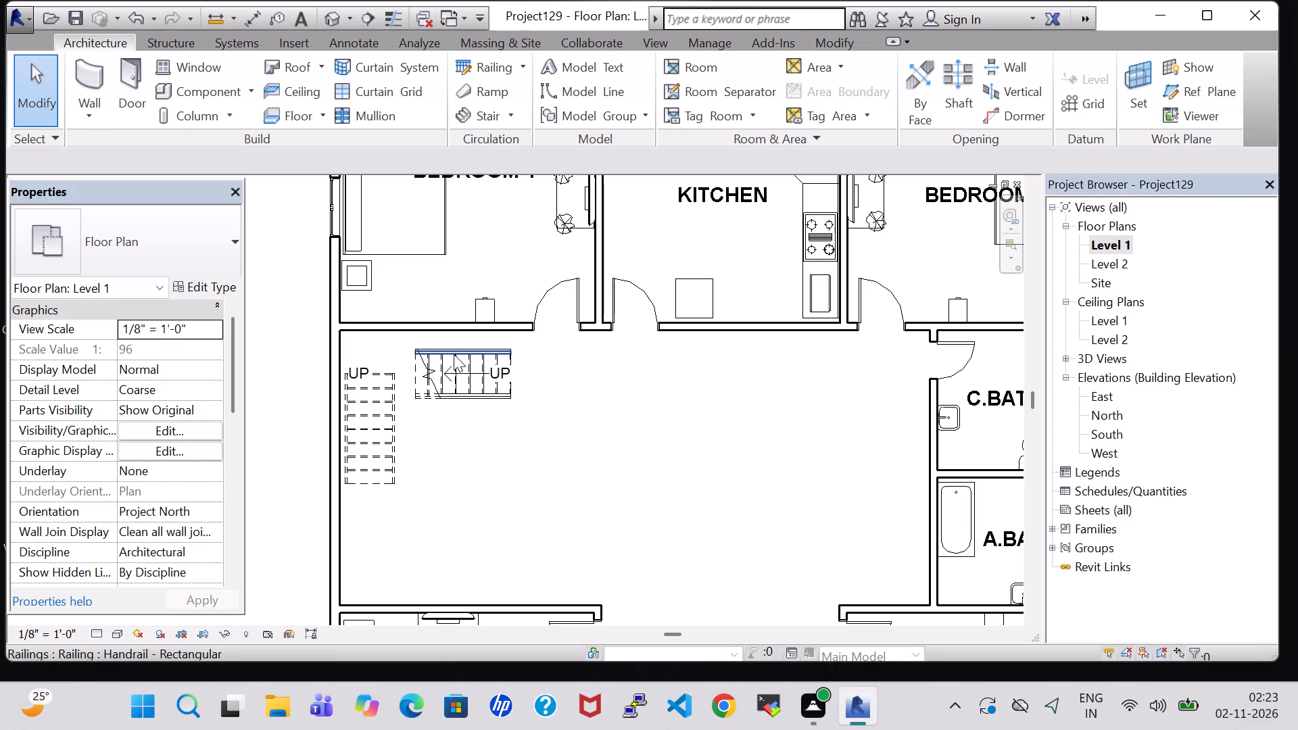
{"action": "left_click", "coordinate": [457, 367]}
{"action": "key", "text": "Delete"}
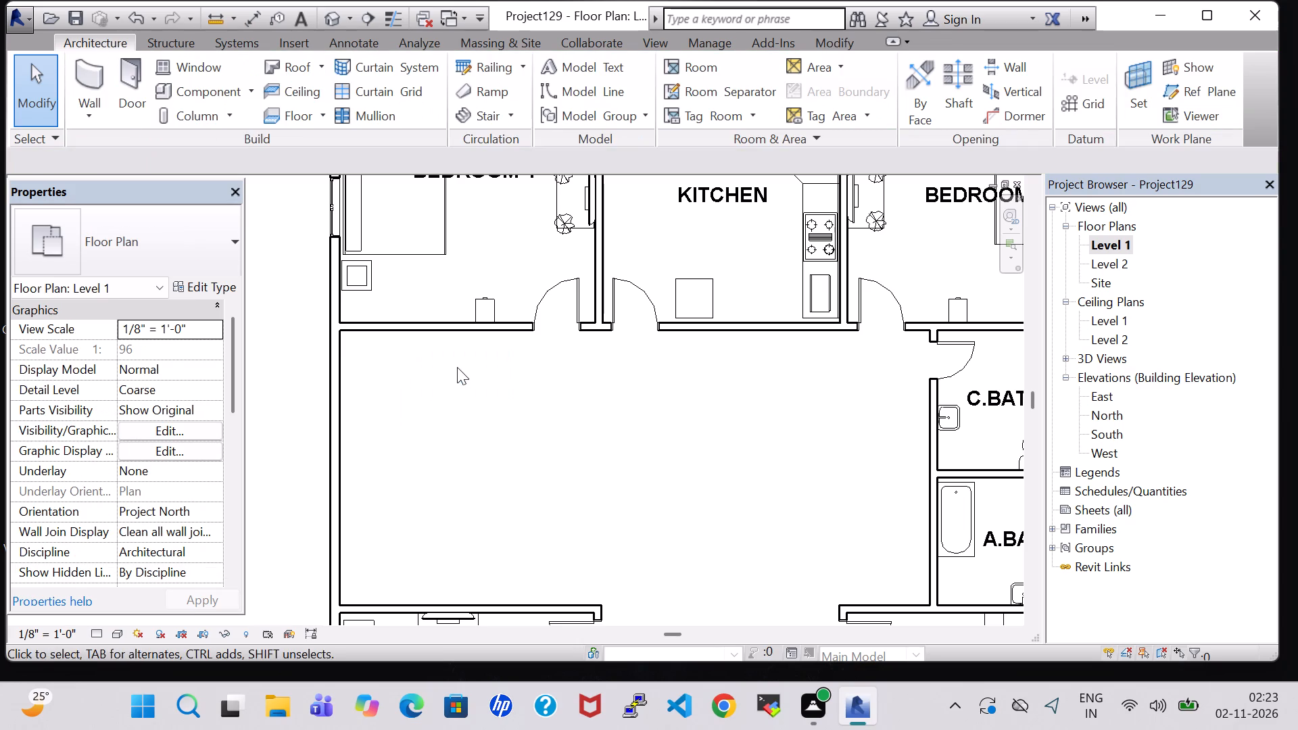
Save the project while starting a new stair in the Level 1 plan.
{"action": "left_click", "coordinate": [486, 118]}
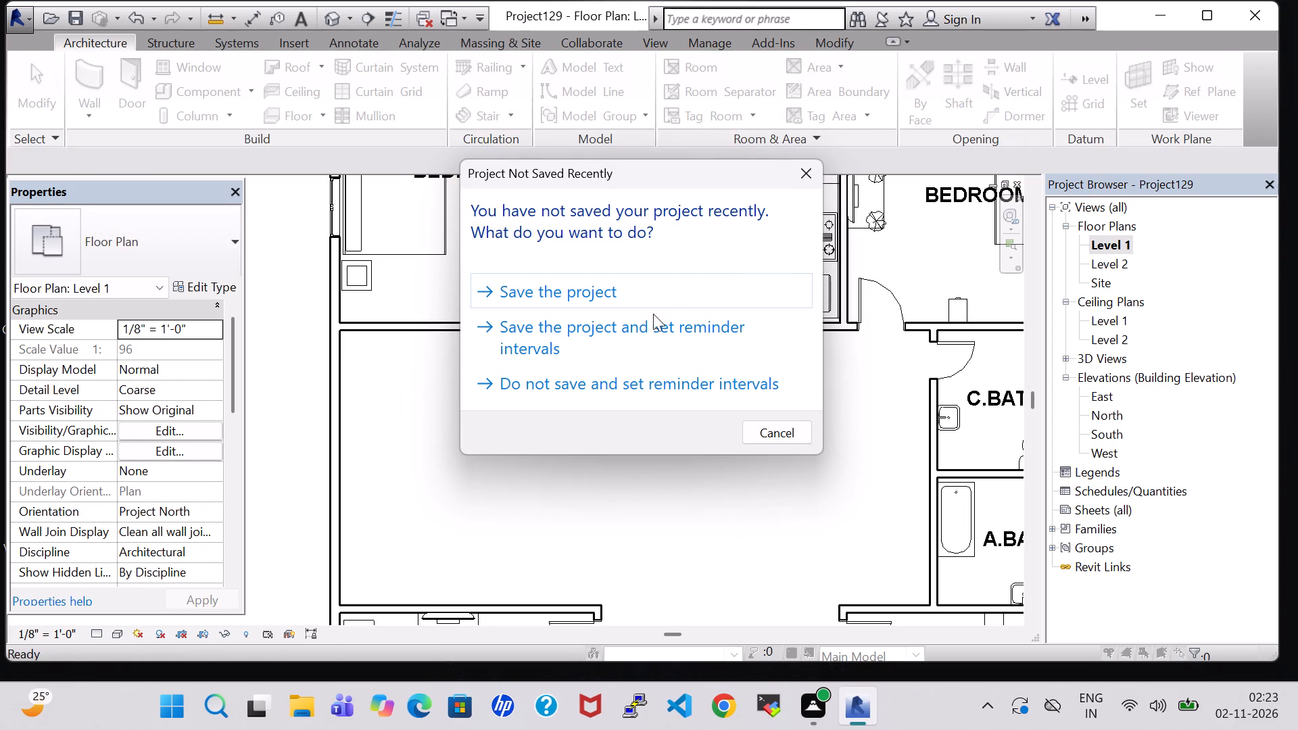
{"action": "left_click", "coordinate": [600, 300]}
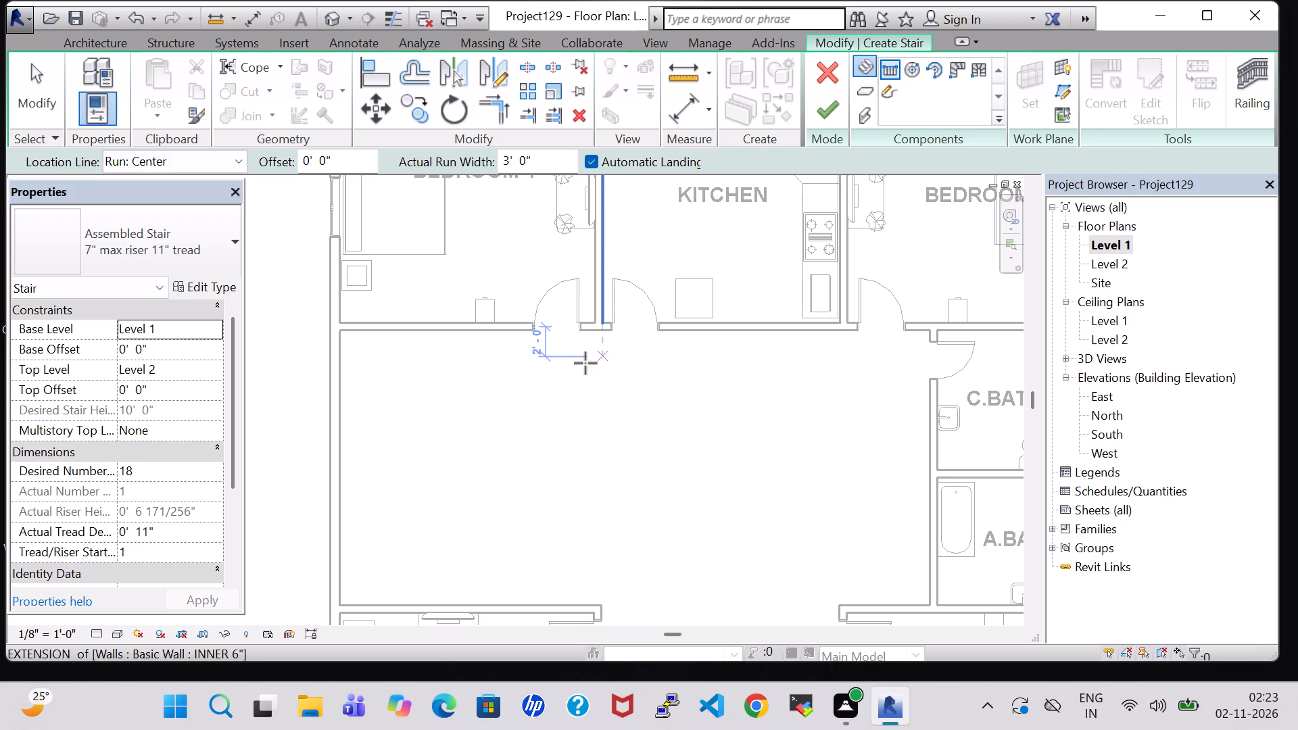
Draw a 9-riser, 7'-4" run heading west in the hall and a second 9-riser run heading south along the west wall.
{"action": "left_click", "coordinate": [498, 389]}
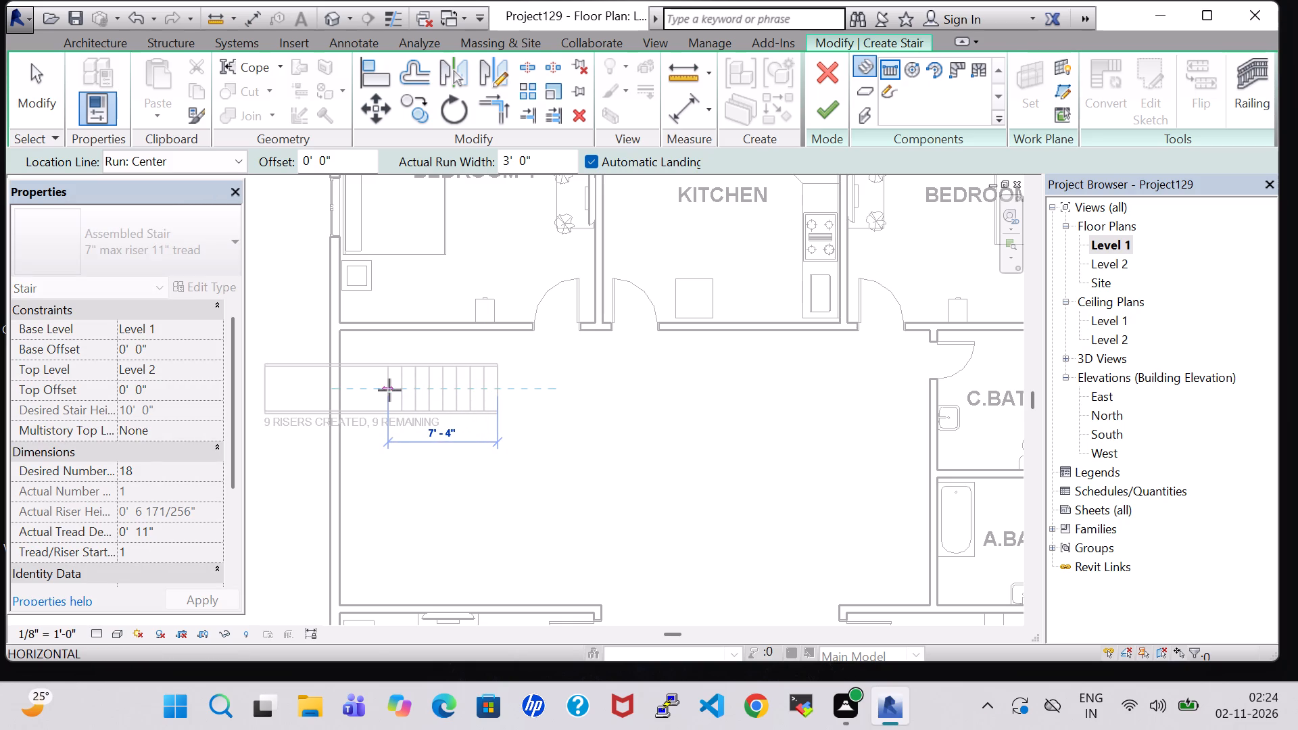
{"action": "left_click", "coordinate": [392, 390]}
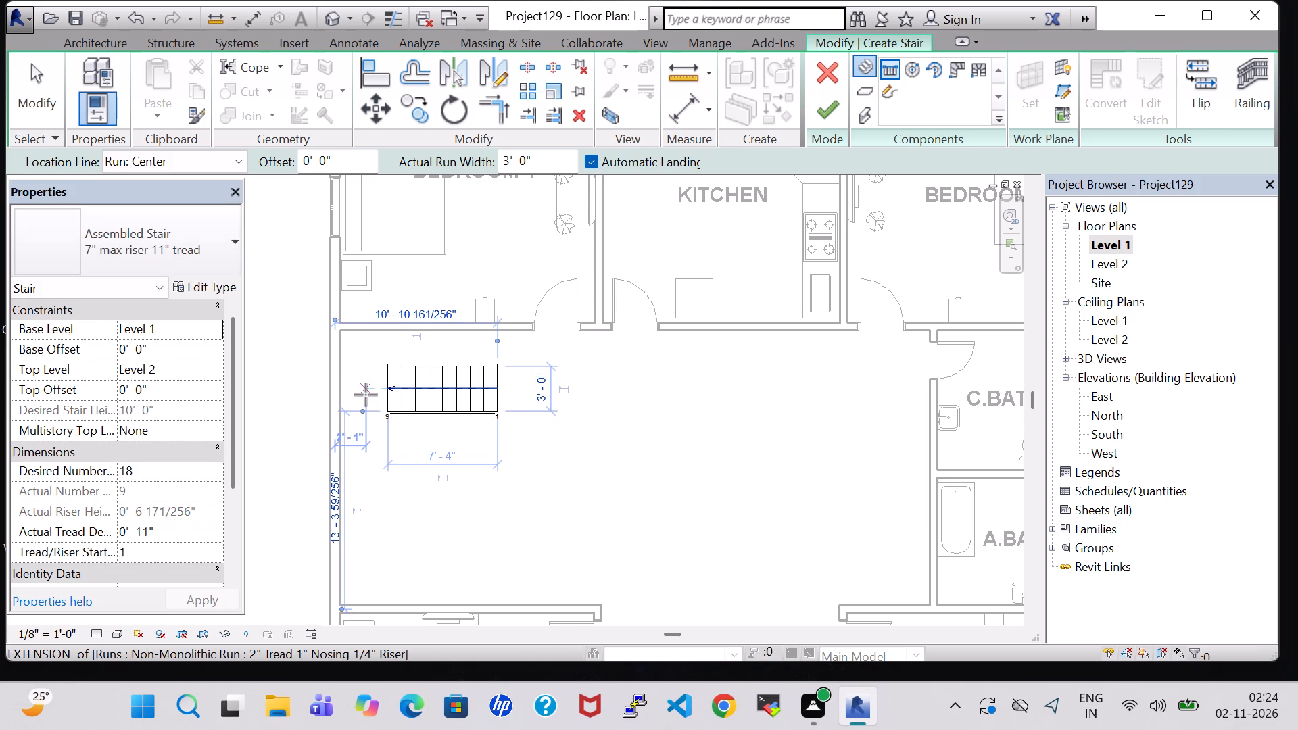
{"action": "left_click", "coordinate": [366, 395]}
{"action": "left_click", "coordinate": [370, 508]}
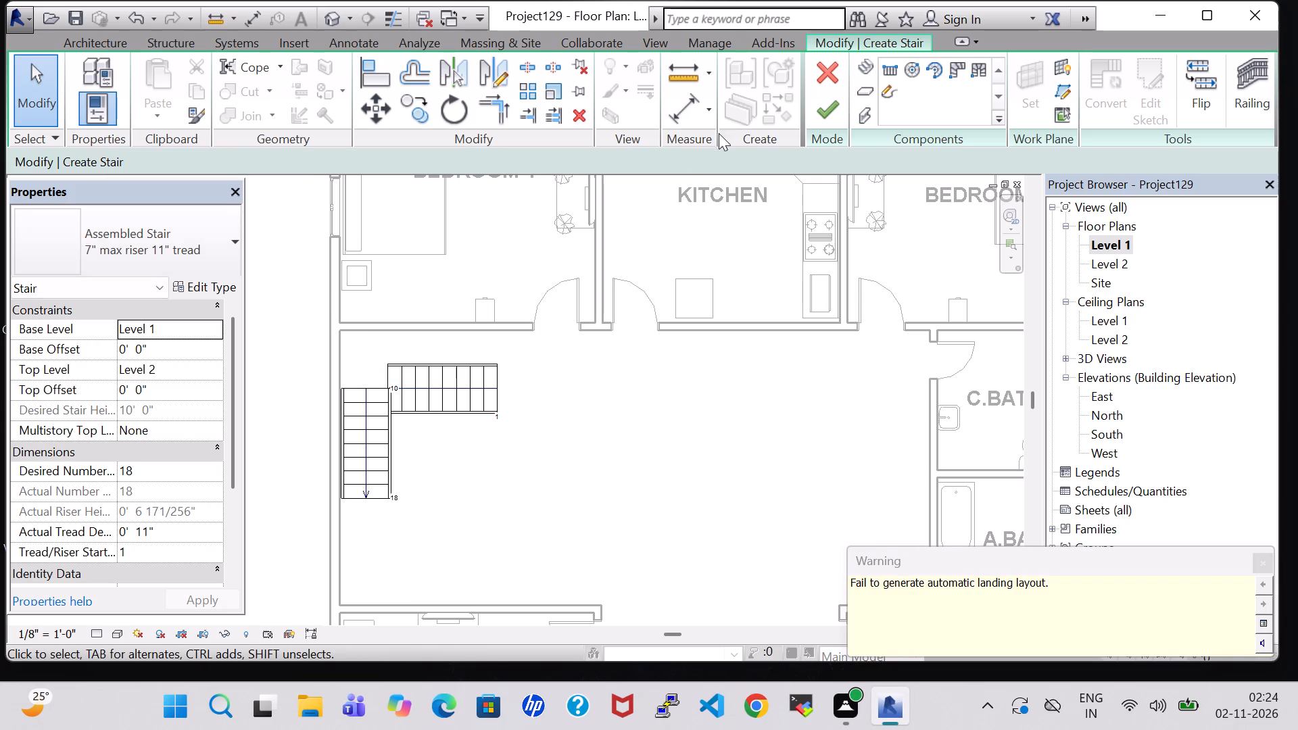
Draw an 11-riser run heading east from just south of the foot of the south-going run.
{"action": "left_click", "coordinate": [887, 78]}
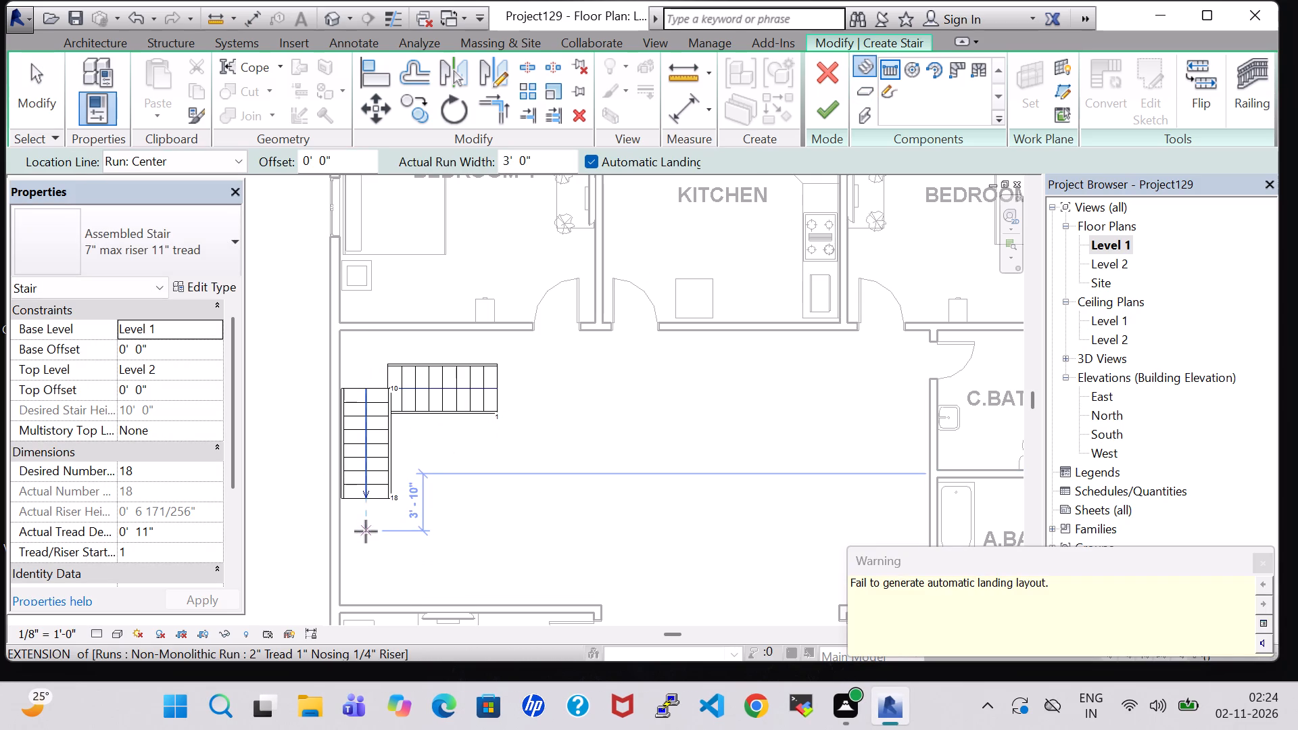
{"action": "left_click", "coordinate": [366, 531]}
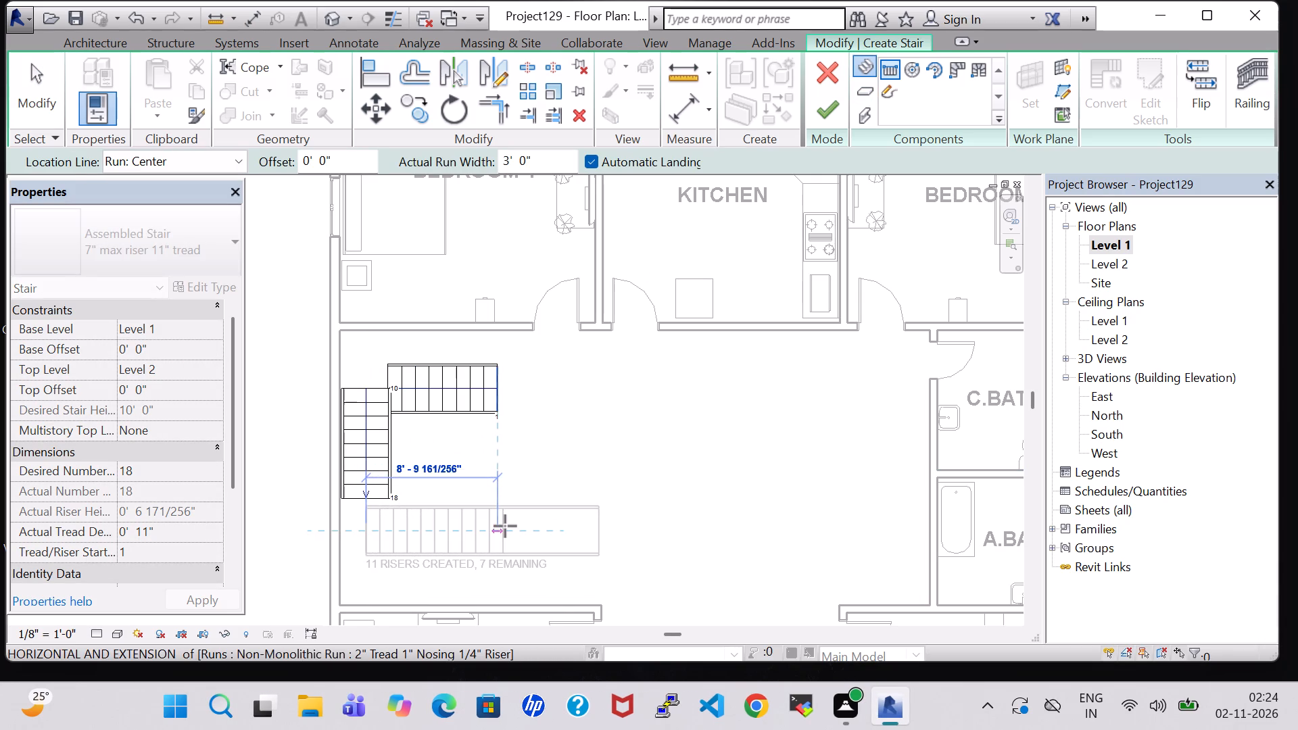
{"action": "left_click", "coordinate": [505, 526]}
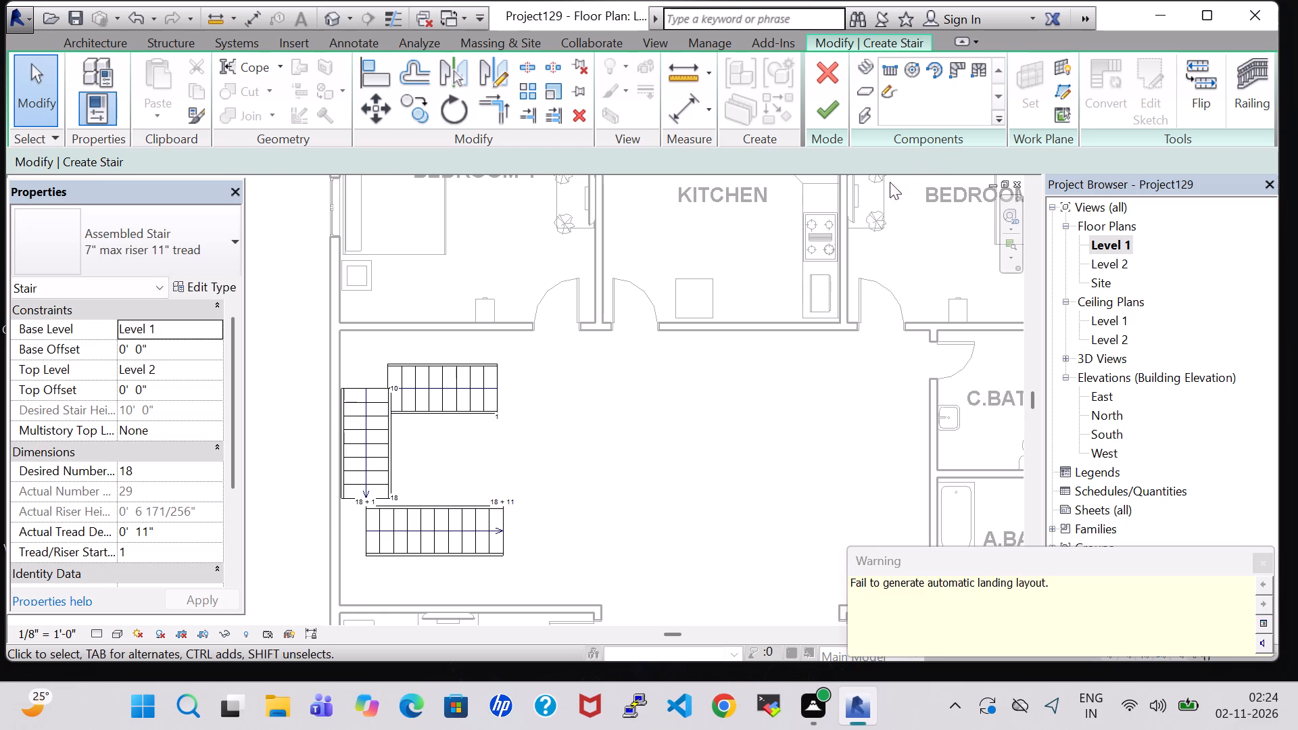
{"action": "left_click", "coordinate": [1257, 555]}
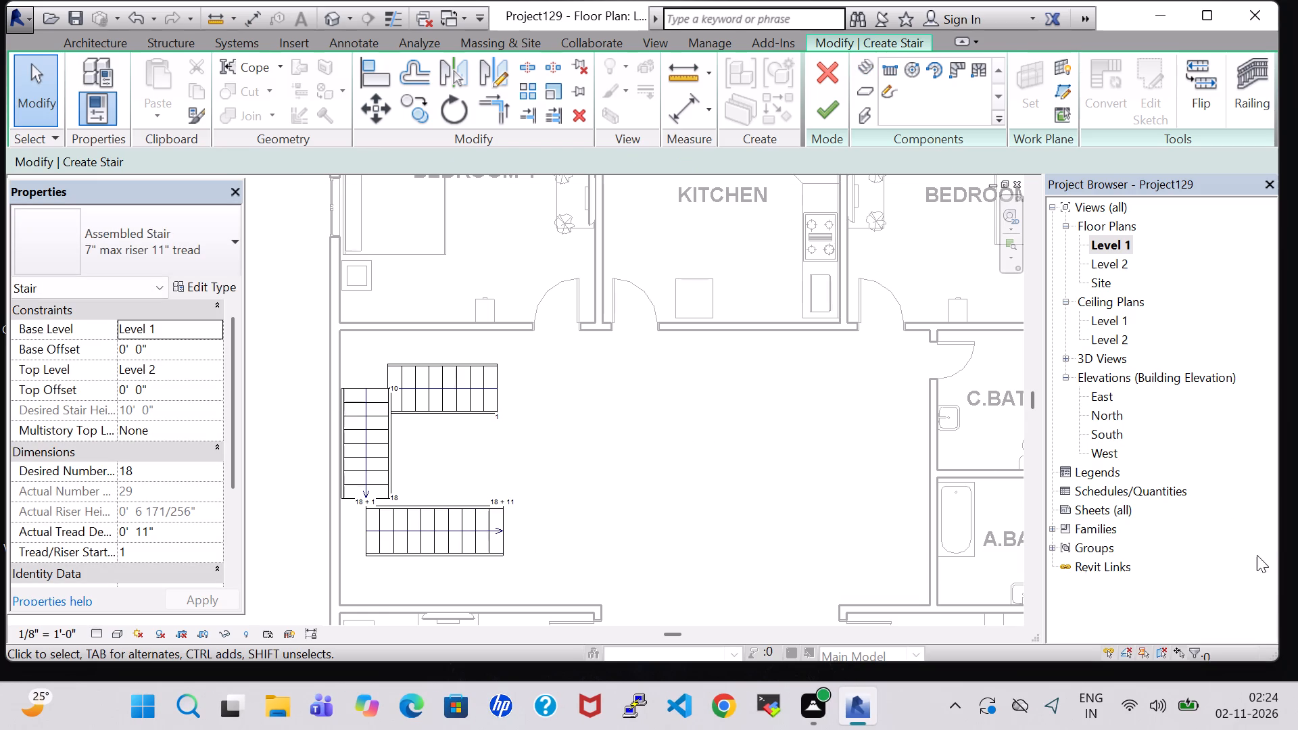
Delete all three stair runs from the hall: the west-going, the south-going and the east-going one.
{"action": "left_click", "coordinate": [446, 392]}
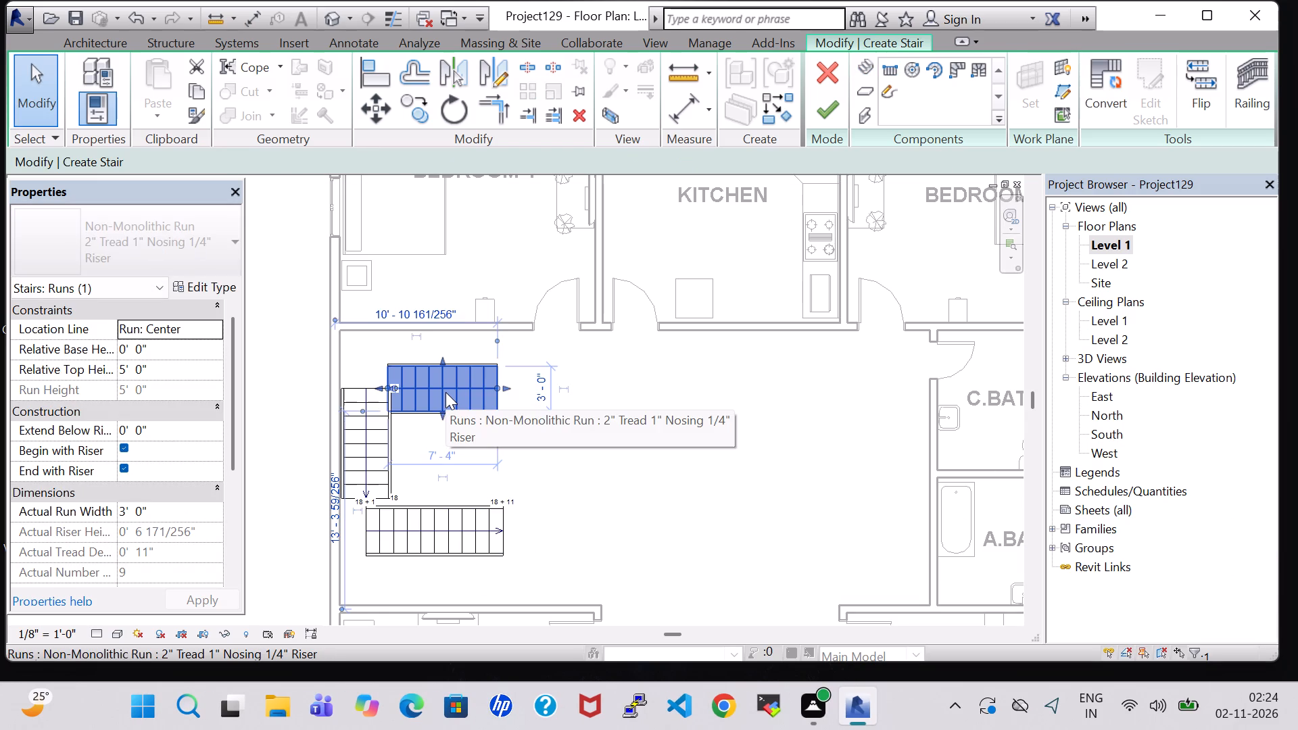
{"action": "key", "text": "Delete"}
{"action": "left_click", "coordinate": [383, 418]}
{"action": "key", "text": "Delete"}
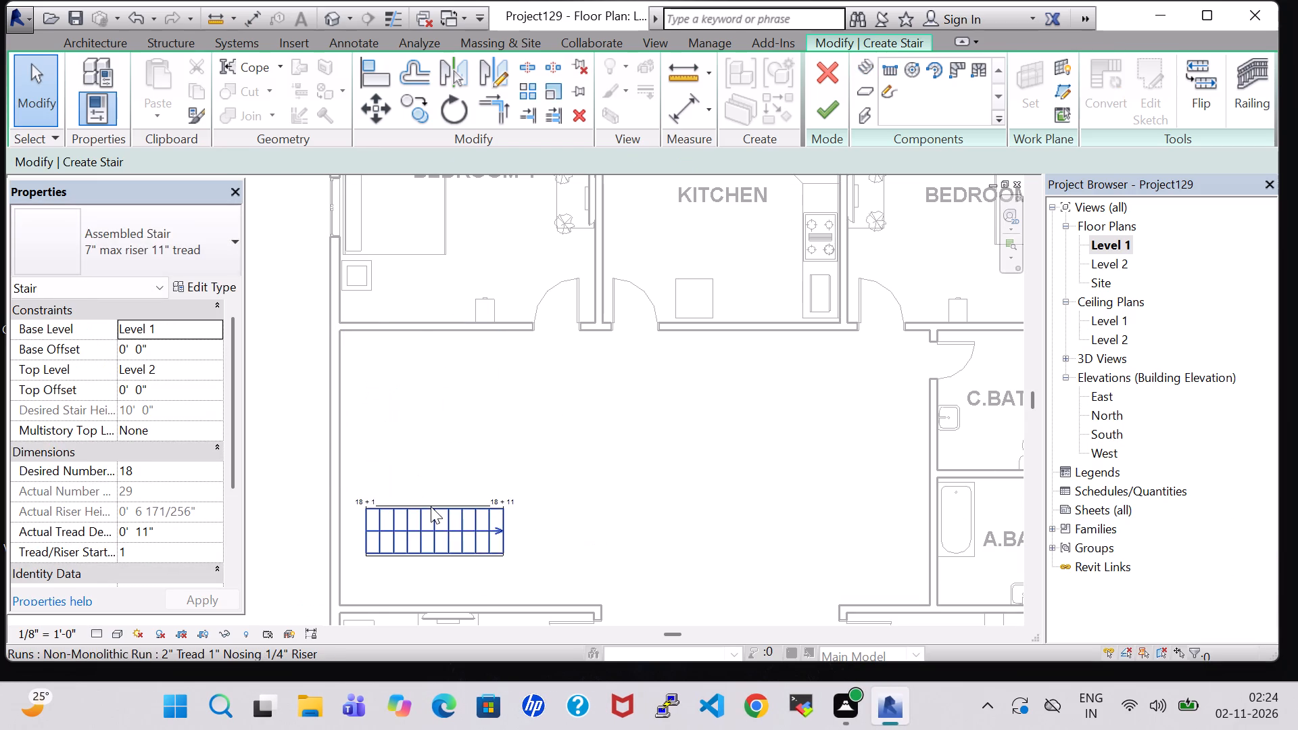
{"action": "left_click", "coordinate": [431, 506]}
{"action": "key", "text": "Delete"}
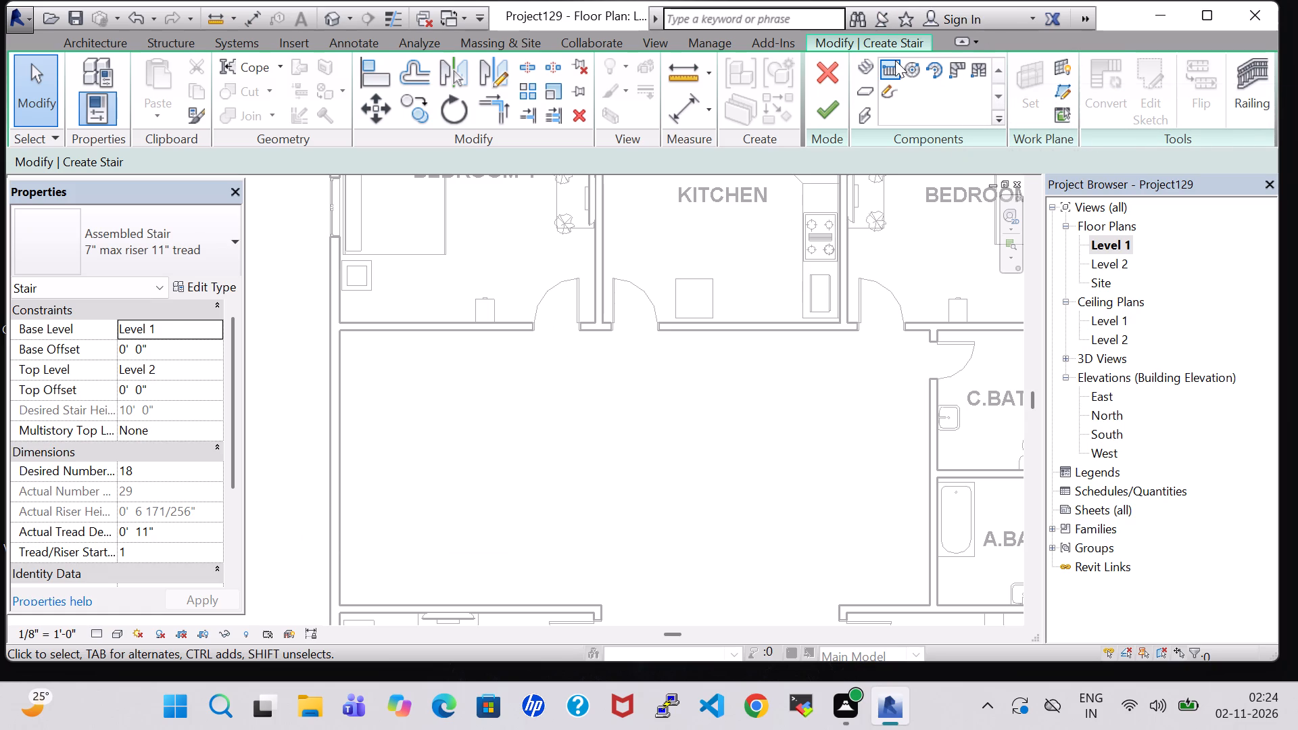
Draw a 12-riser, 10'-1" run heading west in the southern part of the hall and a connected 6-riser run turning north.
{"action": "left_click", "coordinate": [895, 65]}
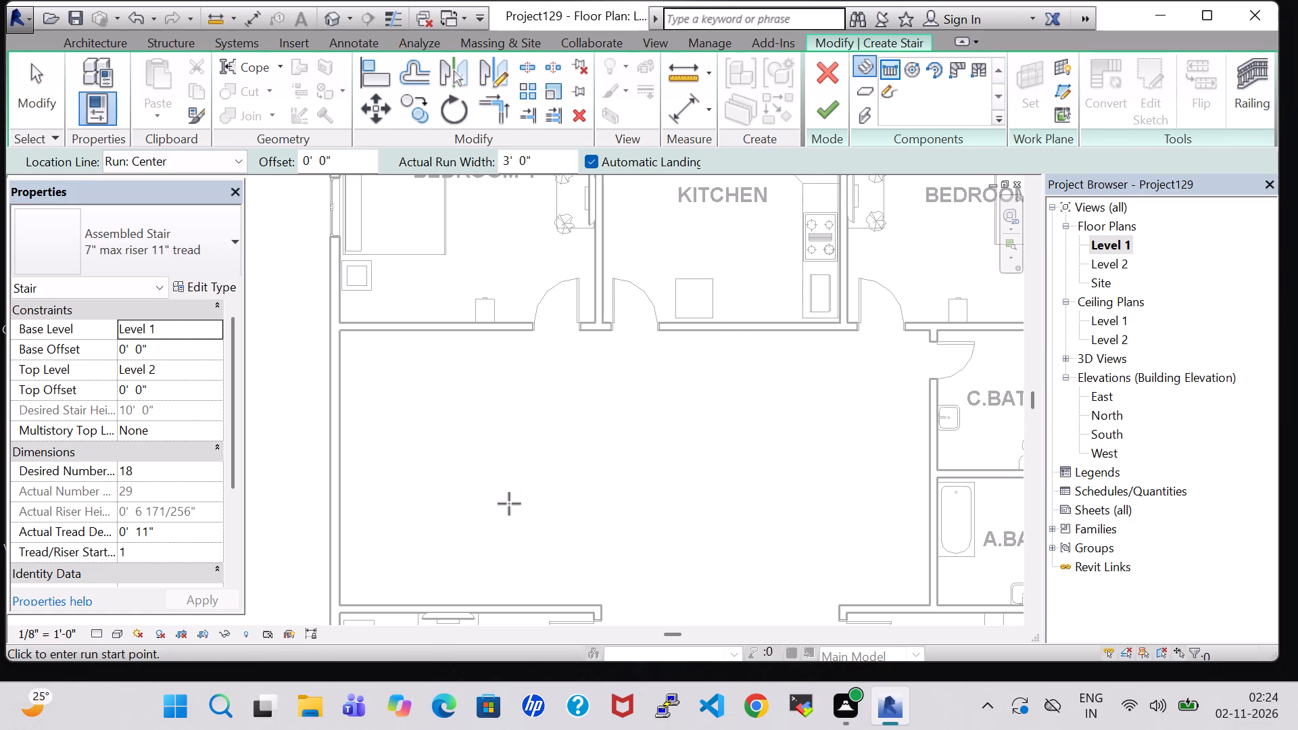
{"action": "left_click", "coordinate": [561, 533]}
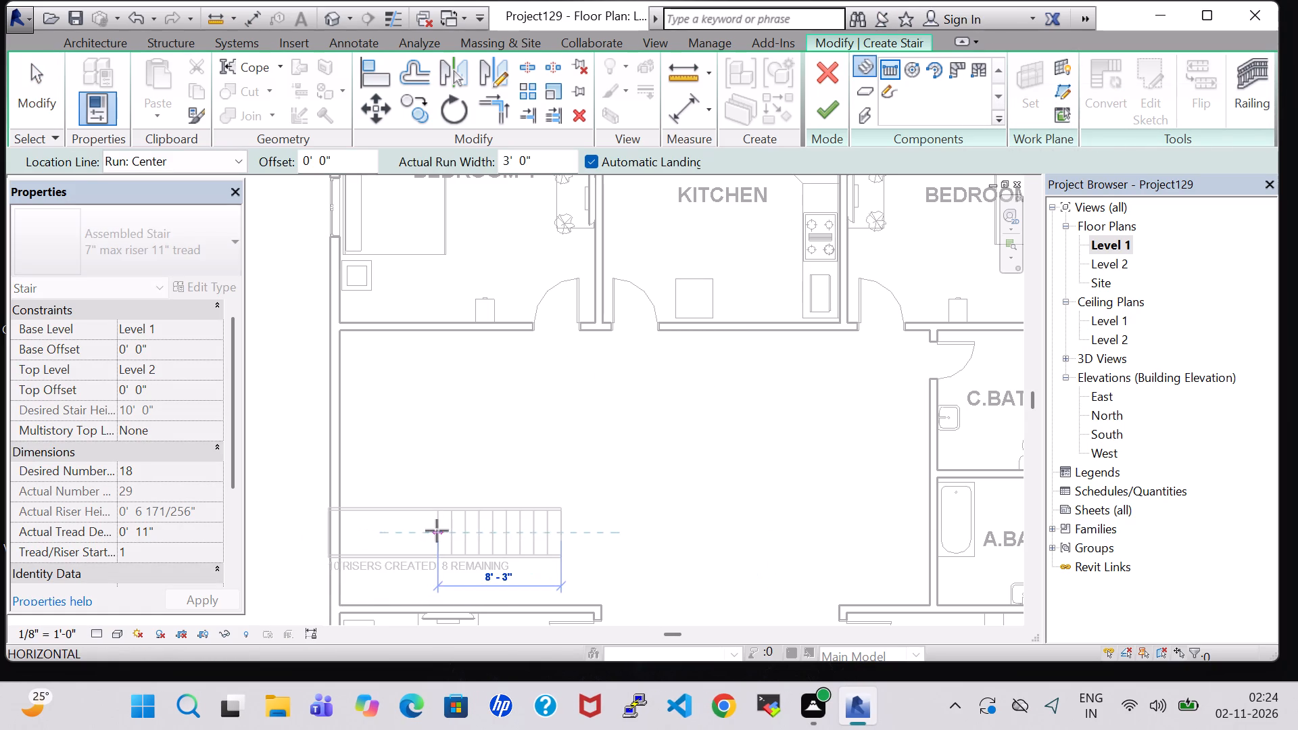
{"action": "left_click", "coordinate": [406, 529]}
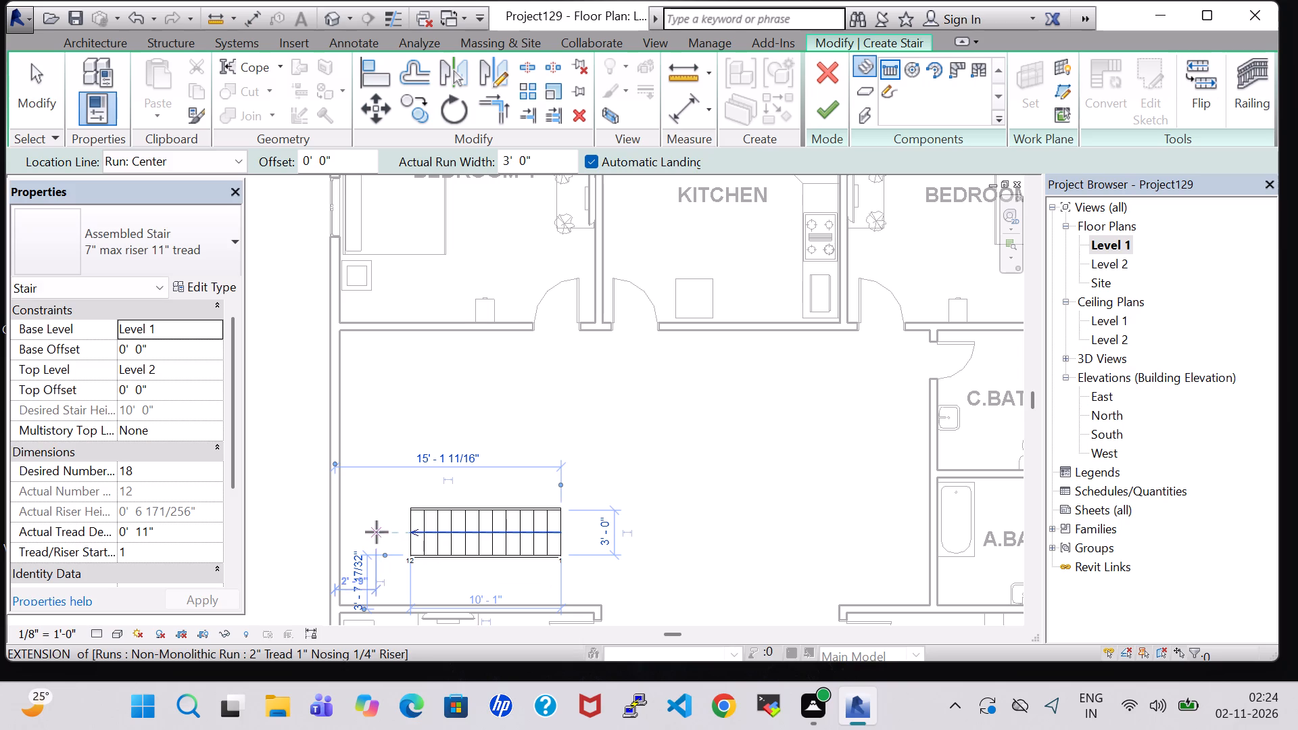
{"action": "left_click", "coordinate": [376, 532]}
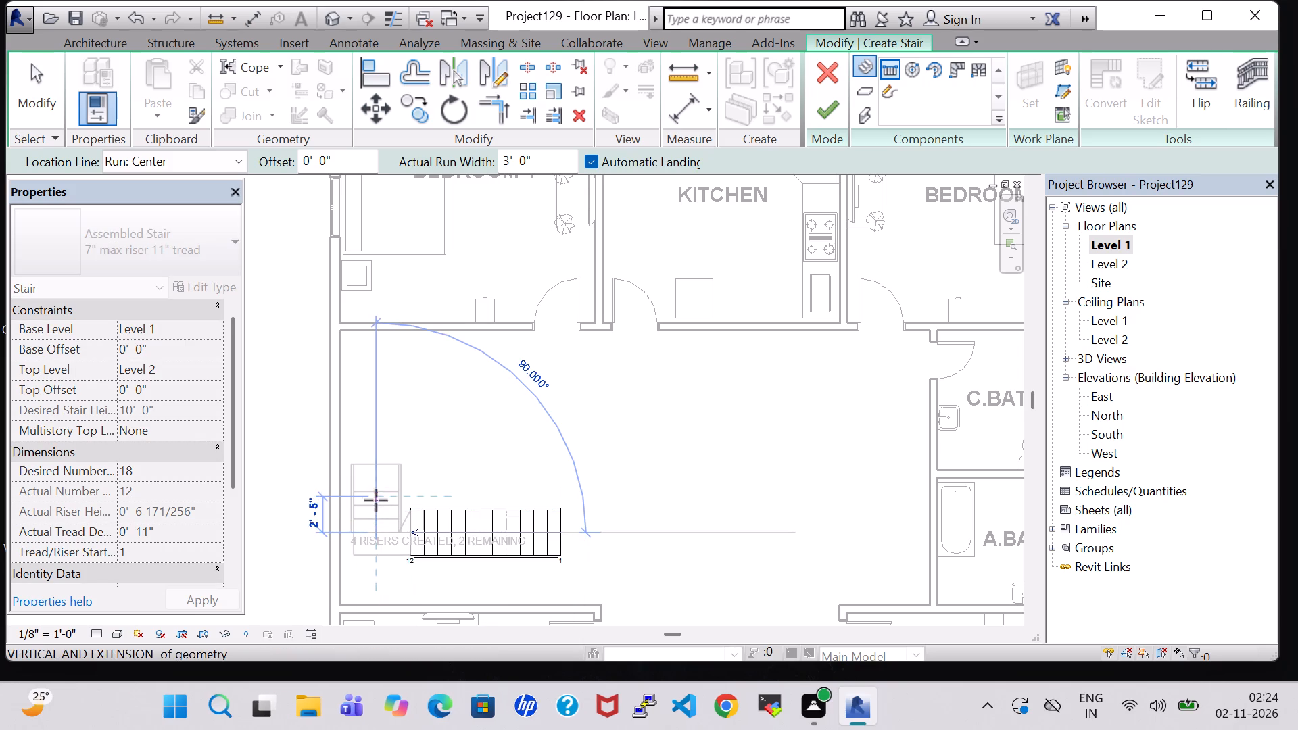
{"action": "left_click", "coordinate": [375, 404]}
Extend the north-going run's upper end northward to 11 risers, a length of 9'-2".
{"action": "left_click", "coordinate": [375, 463]}
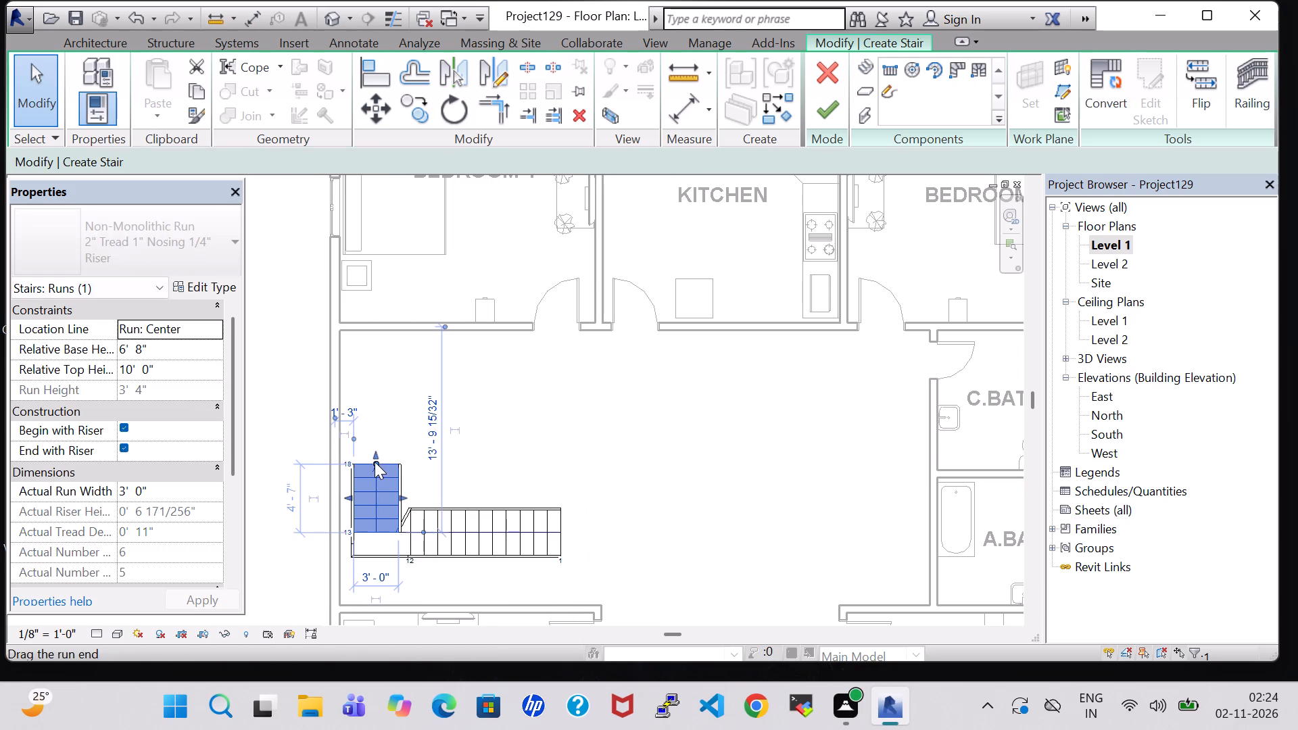
{"action": "left_click_drag", "start_coordinate": [375, 460], "coordinate": [375, 454]}
{"action": "left_click_drag", "start_coordinate": [375, 447], "coordinate": [381, 400]}
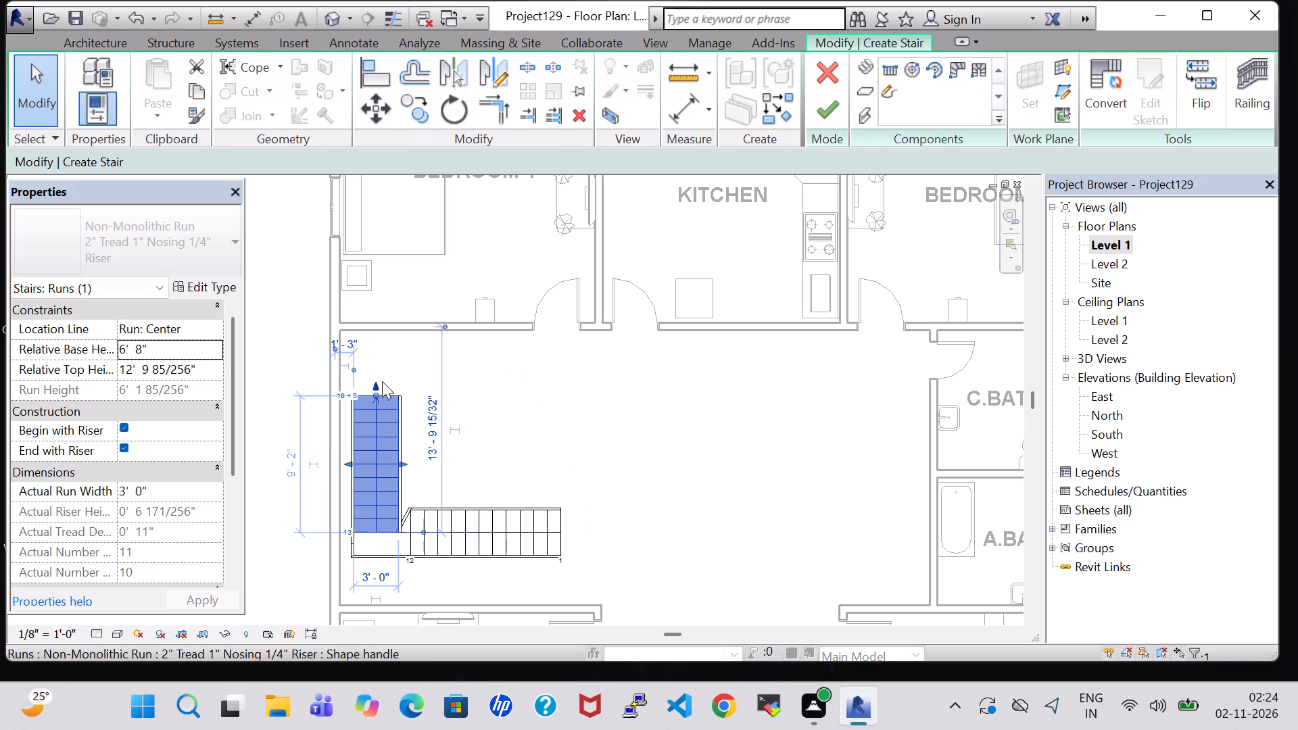
{"action": "double_click", "coordinate": [382, 364]}
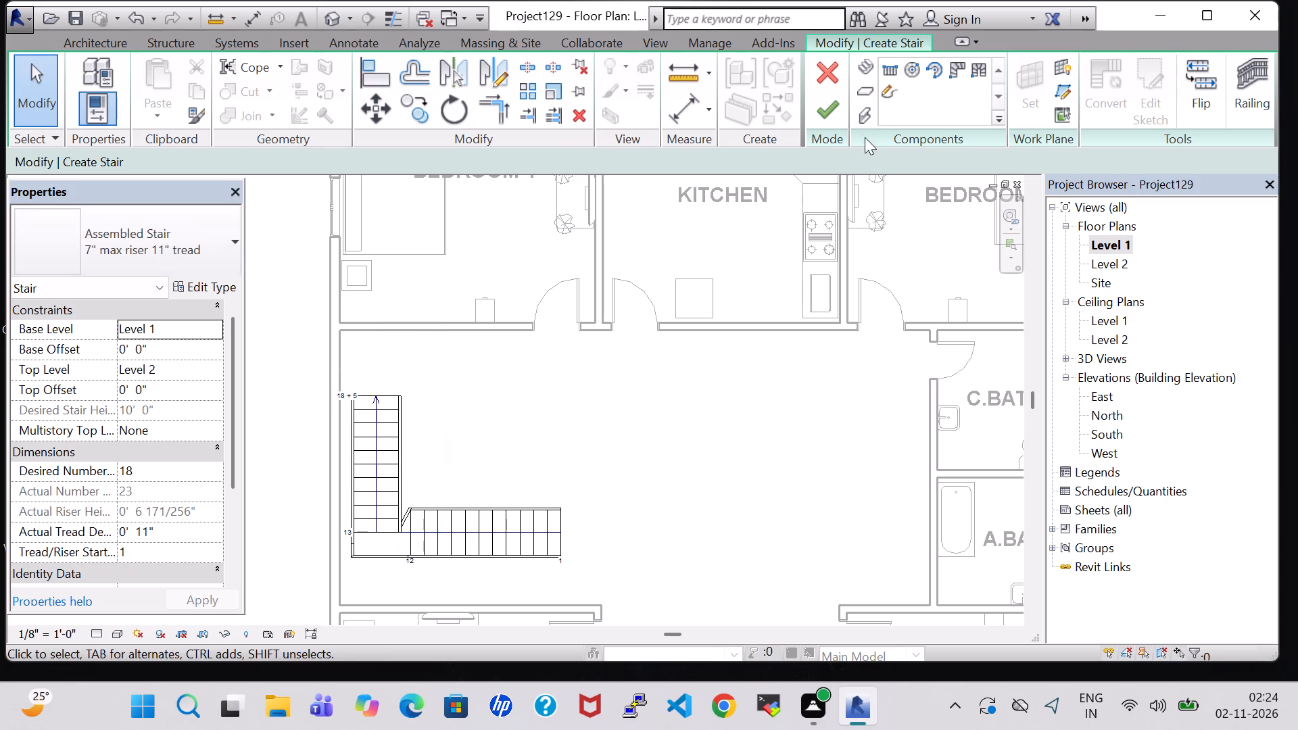
{"action": "left_click", "coordinate": [387, 366]}
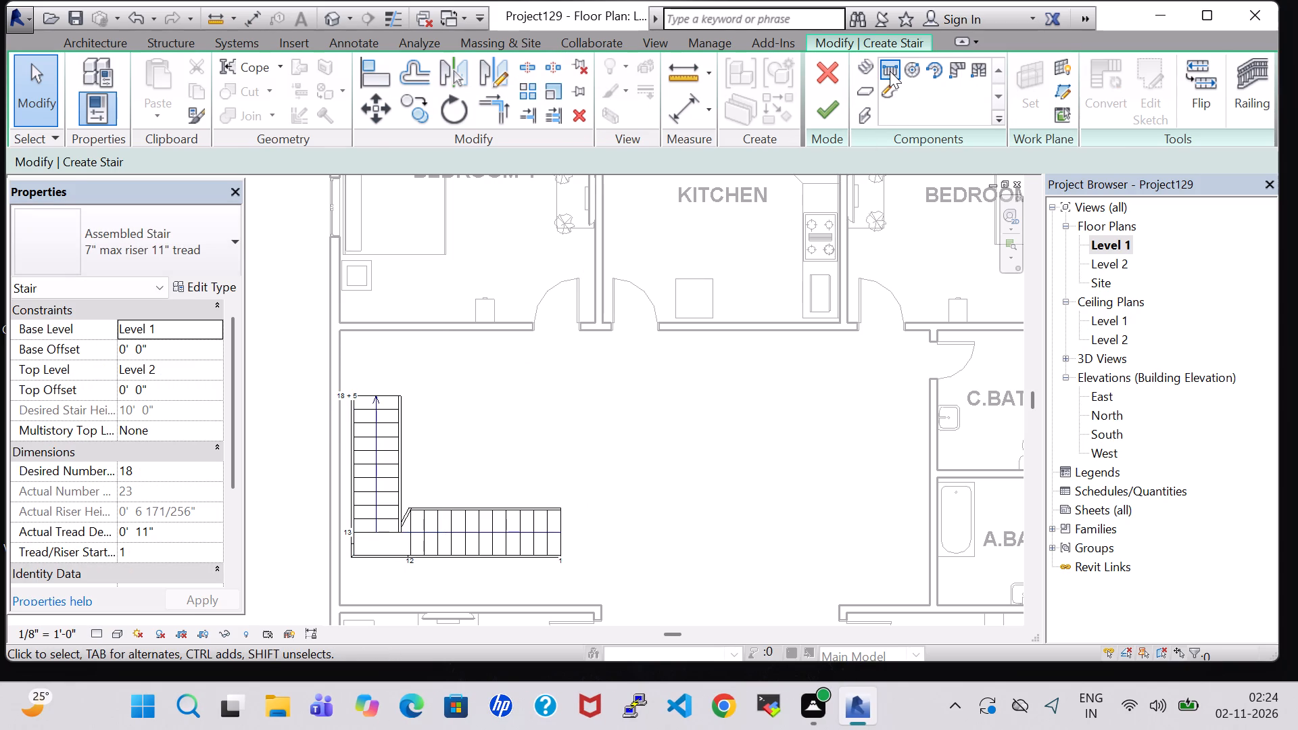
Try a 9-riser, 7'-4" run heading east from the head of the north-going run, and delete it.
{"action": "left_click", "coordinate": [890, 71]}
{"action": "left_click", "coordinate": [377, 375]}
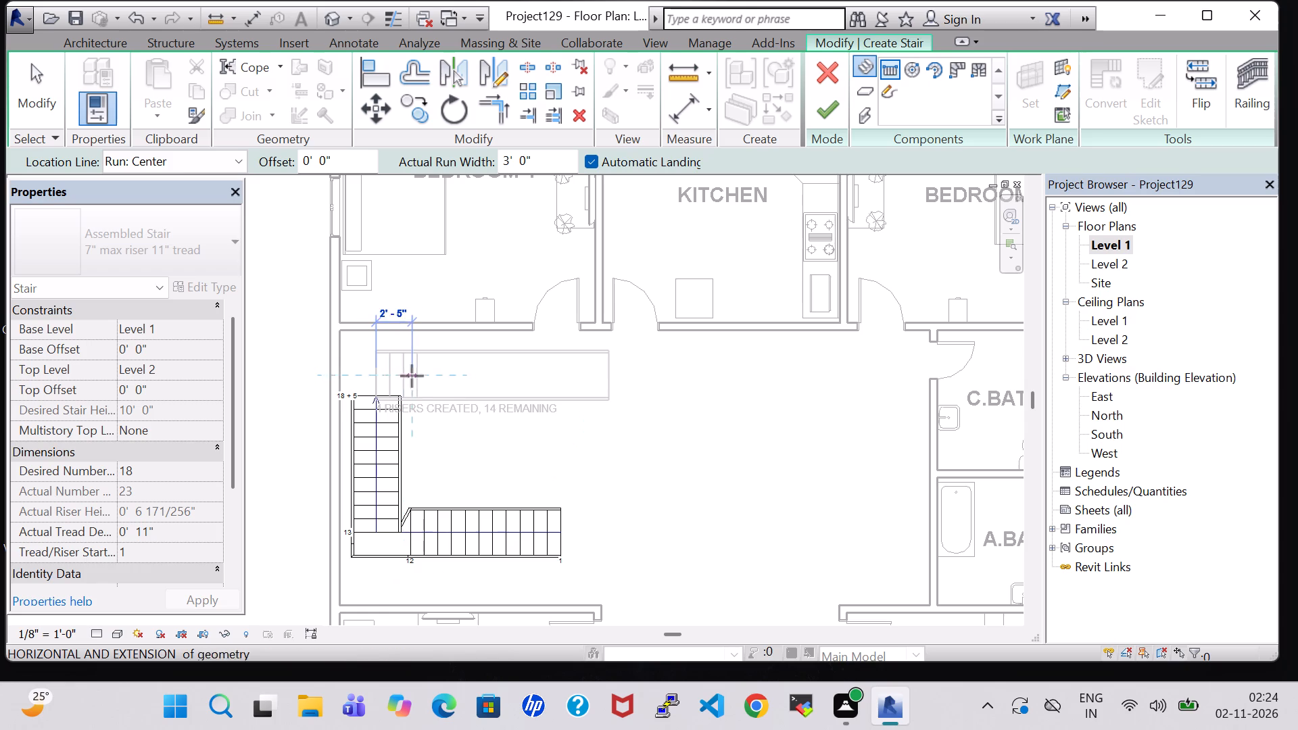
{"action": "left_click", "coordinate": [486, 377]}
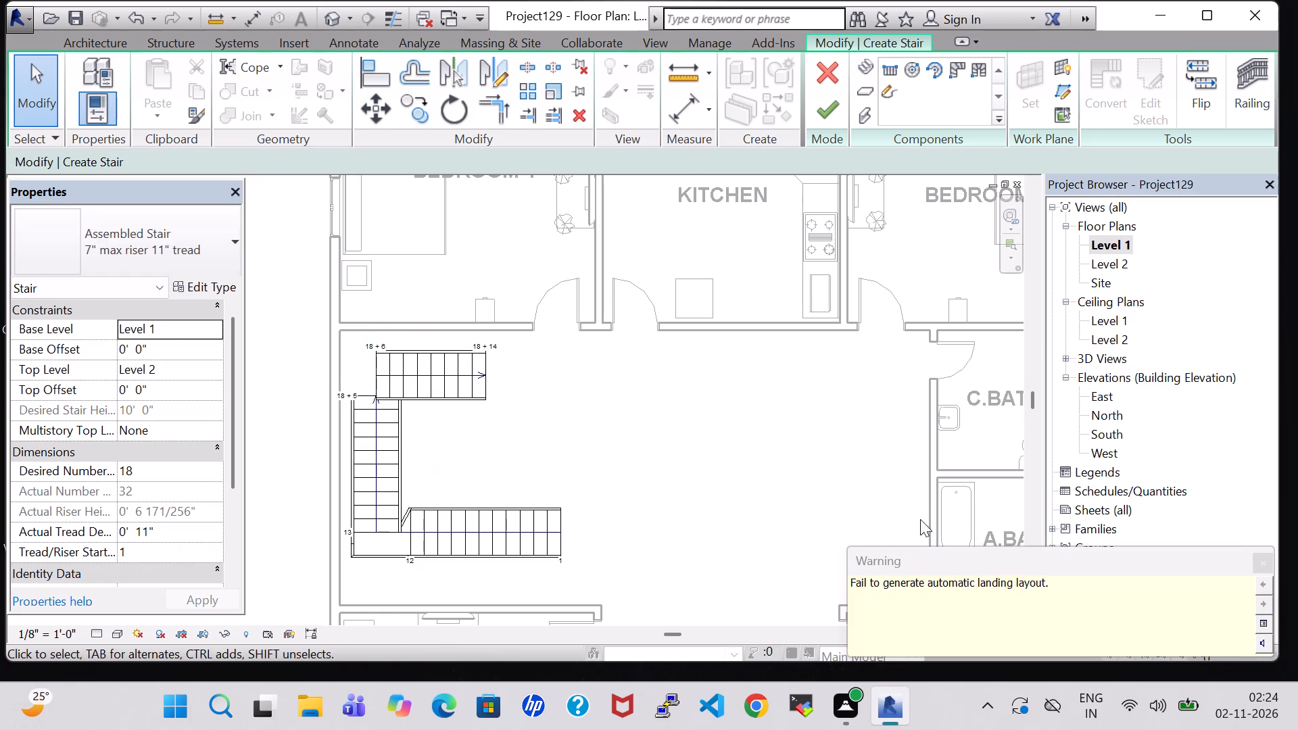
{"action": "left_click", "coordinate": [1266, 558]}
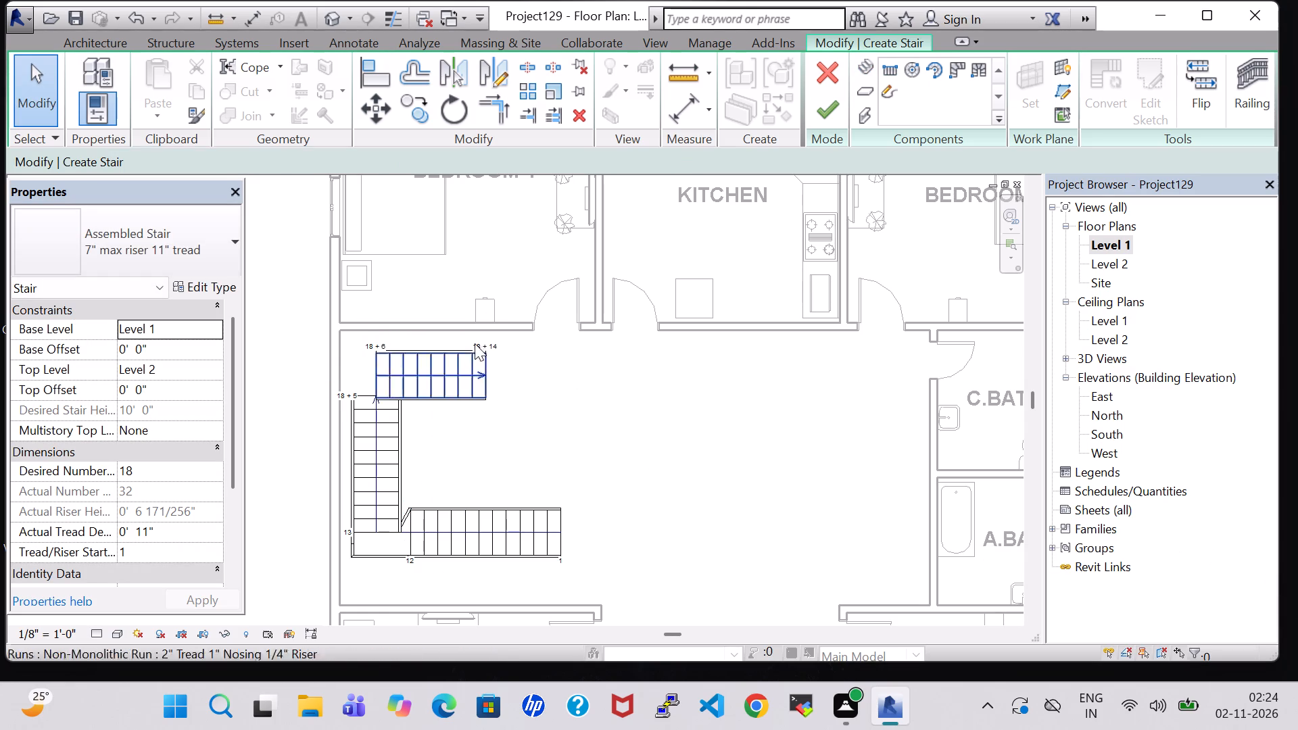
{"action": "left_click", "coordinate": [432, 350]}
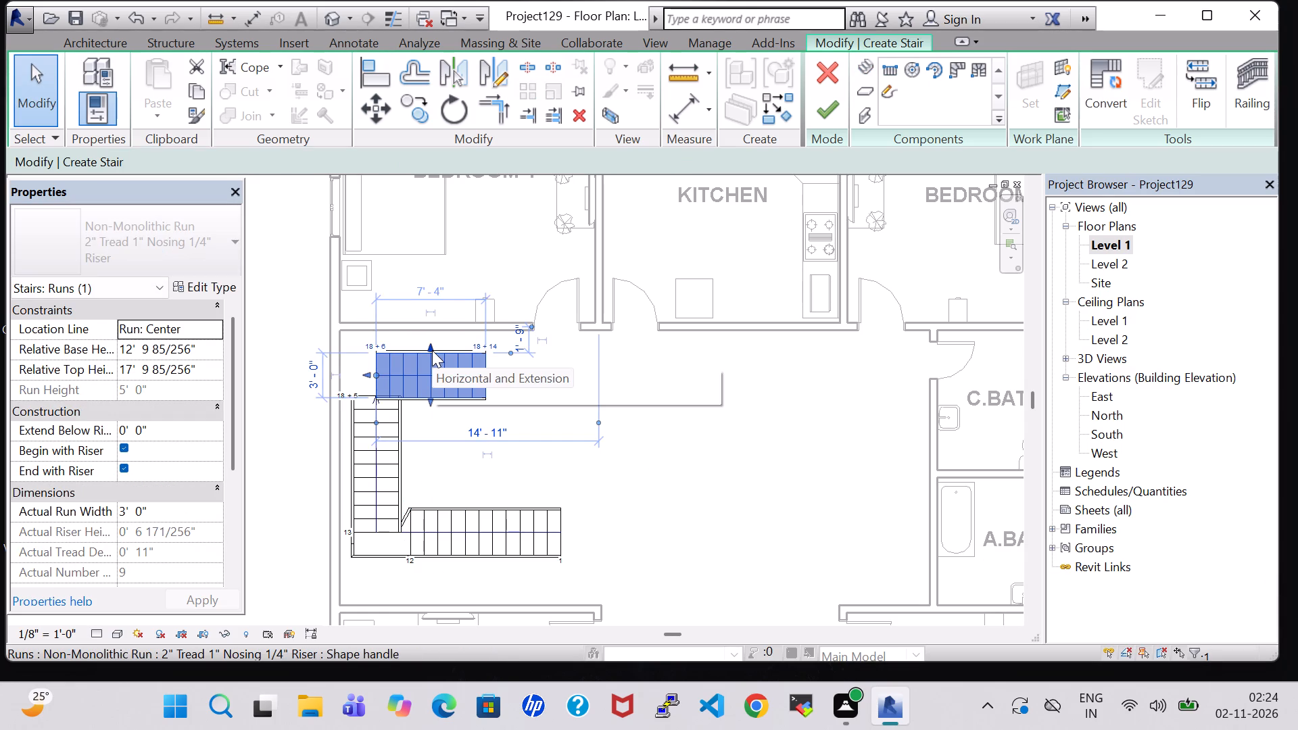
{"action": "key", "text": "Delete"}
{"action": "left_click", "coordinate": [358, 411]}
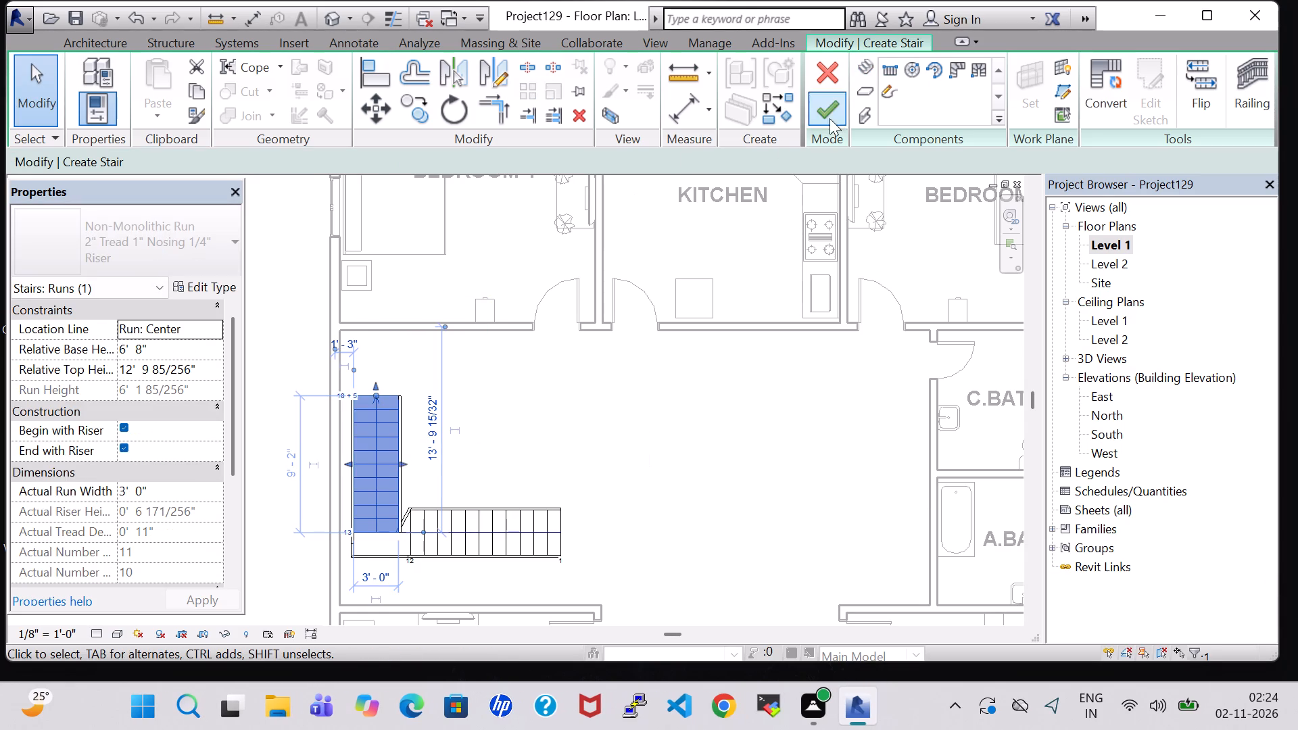
Draw a 9-riser, 7'-4" run heading east, starting about 2'-5" south of the hall's north wall, and finish the stair.
{"action": "left_click", "coordinate": [886, 77]}
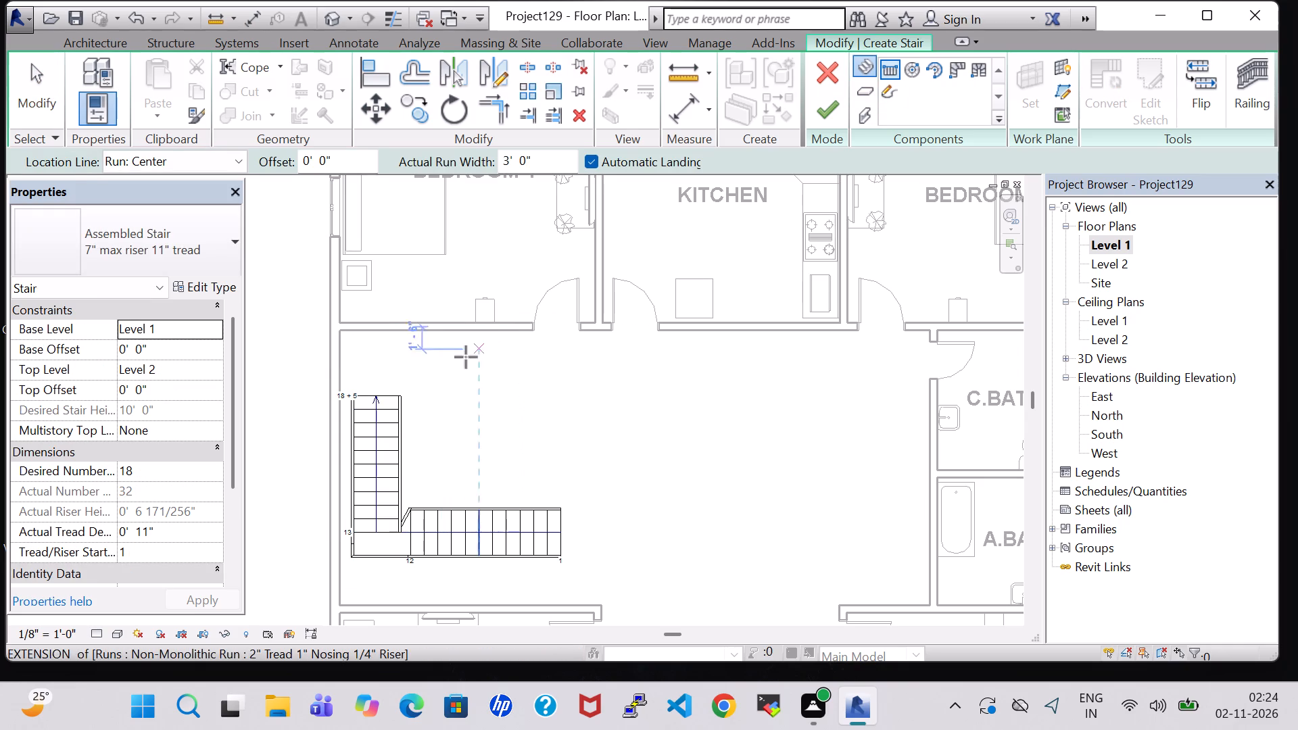
{"action": "left_click", "coordinate": [377, 363]}
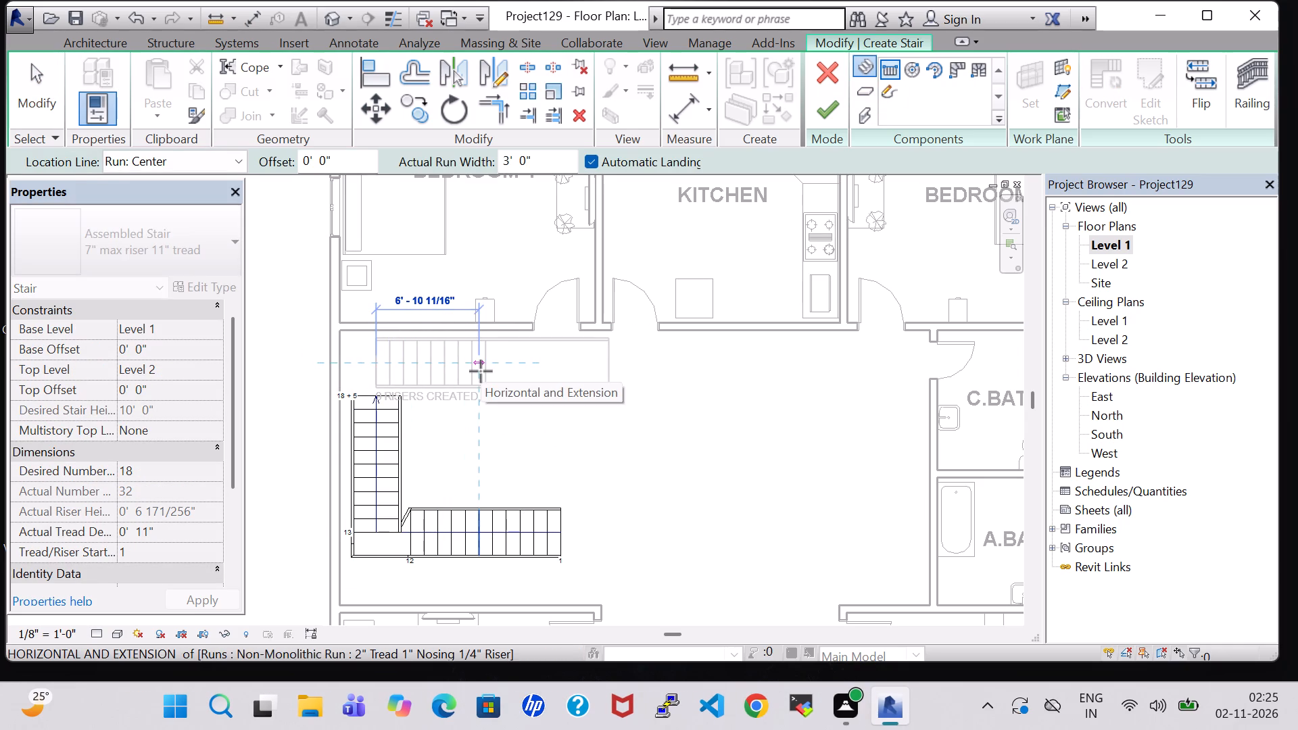
{"action": "left_click", "coordinate": [485, 371]}
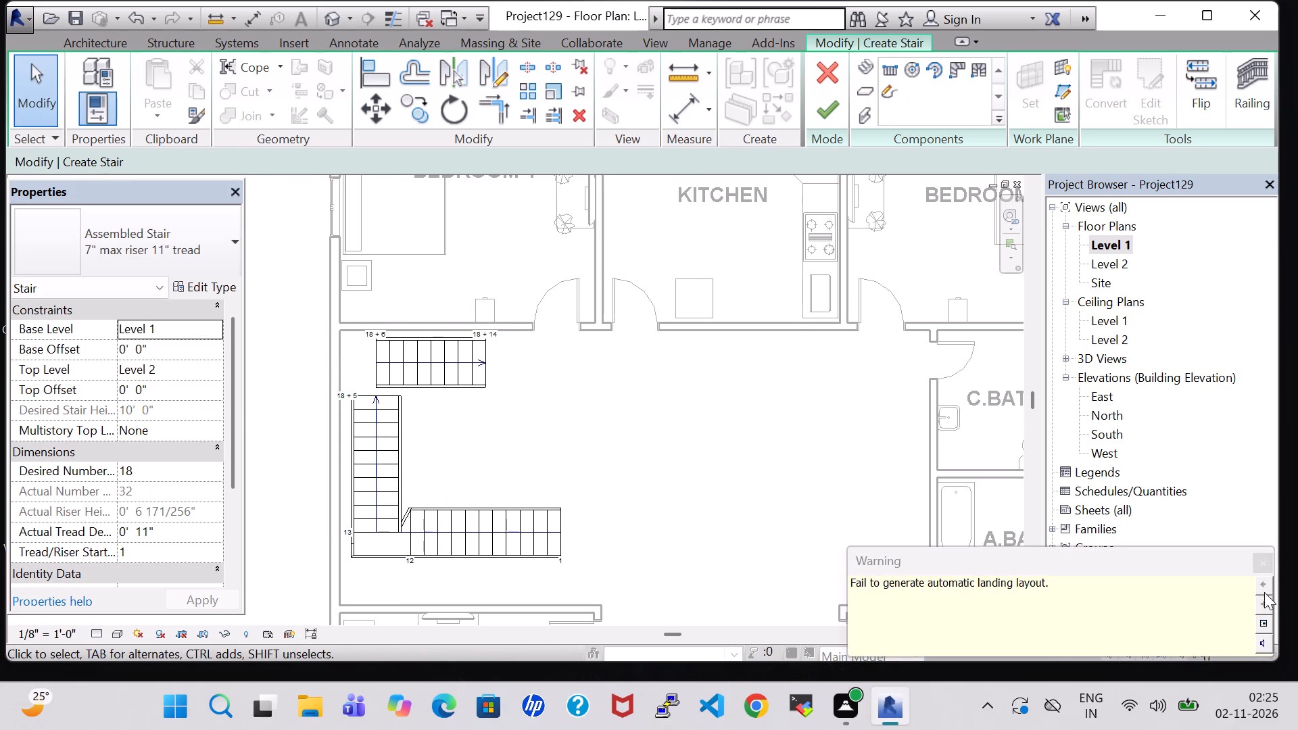
{"action": "left_click", "coordinate": [1256, 557]}
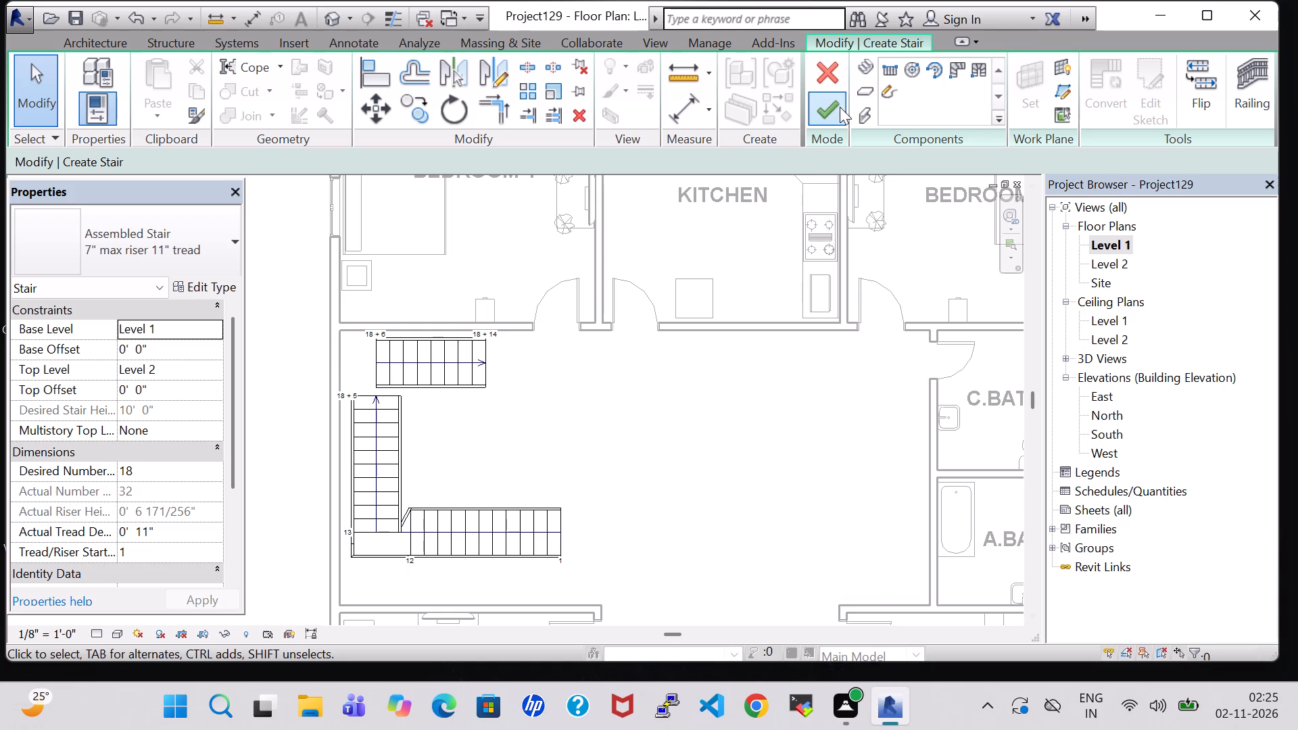
{"action": "left_click", "coordinate": [827, 107]}
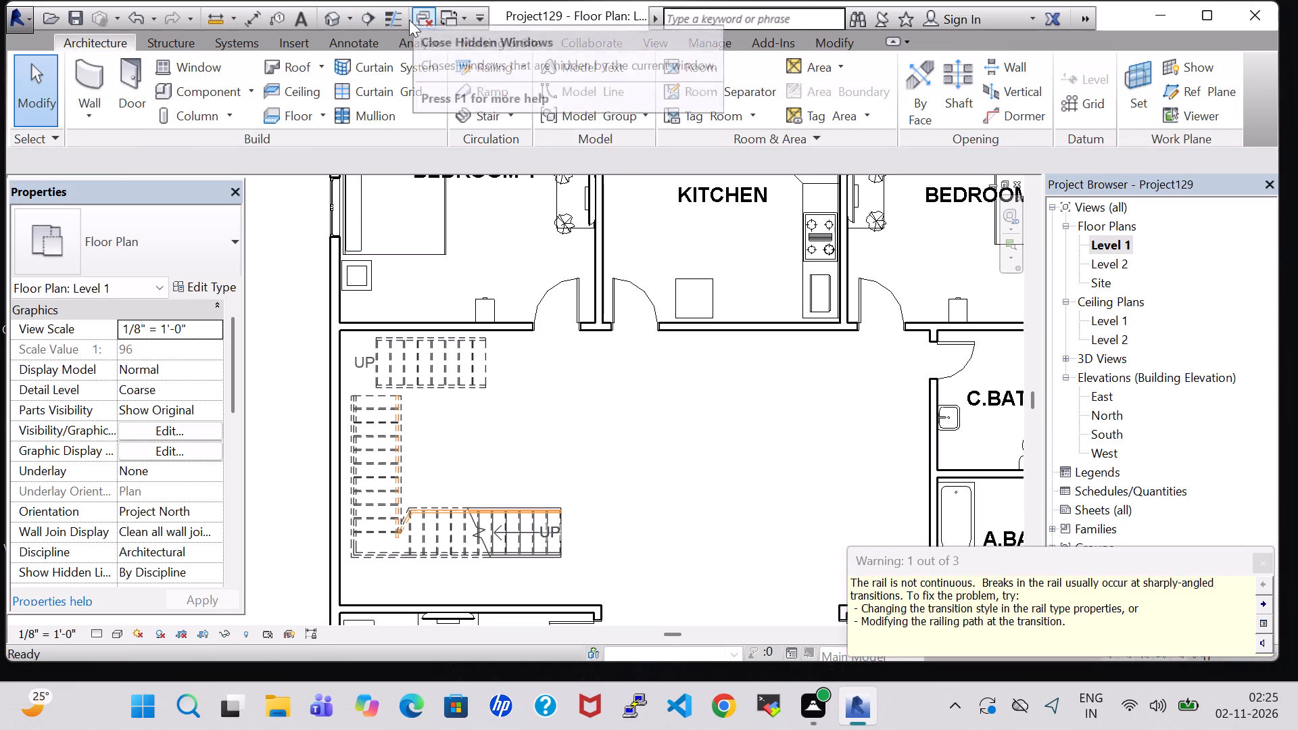
Inspect the staircase and the connections between its three runs in the 3D view.
{"action": "left_click", "coordinate": [322, 22]}
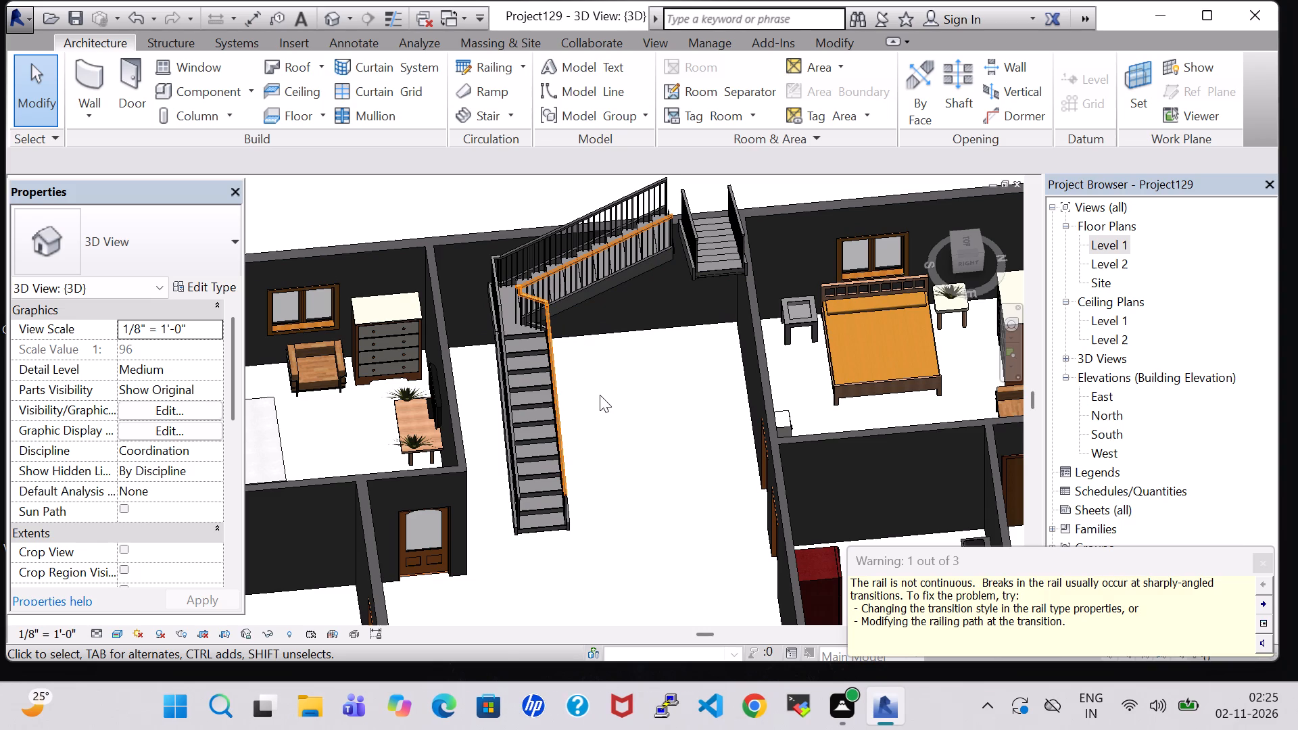
{"action": "middle_click_drag", "start_coordinate": [600, 395], "coordinate": [598, 464], "text": "shift"}
{"action": "middle_click_drag", "start_coordinate": [598, 351], "coordinate": [602, 387], "text": "shift"}
{"action": "middle_click_drag", "start_coordinate": [602, 368], "coordinate": [586, 473]}
{"action": "scroll", "coordinate": [602, 383], "scroll_direction": "up", "scroll_amount": 1}
{"action": "middle_click_drag", "start_coordinate": [632, 403], "coordinate": [676, 493]}
Reopen the stair for editing in the Level 1 floor plan and delete its northern east-going run.
{"action": "double_click", "coordinate": [1094, 244]}
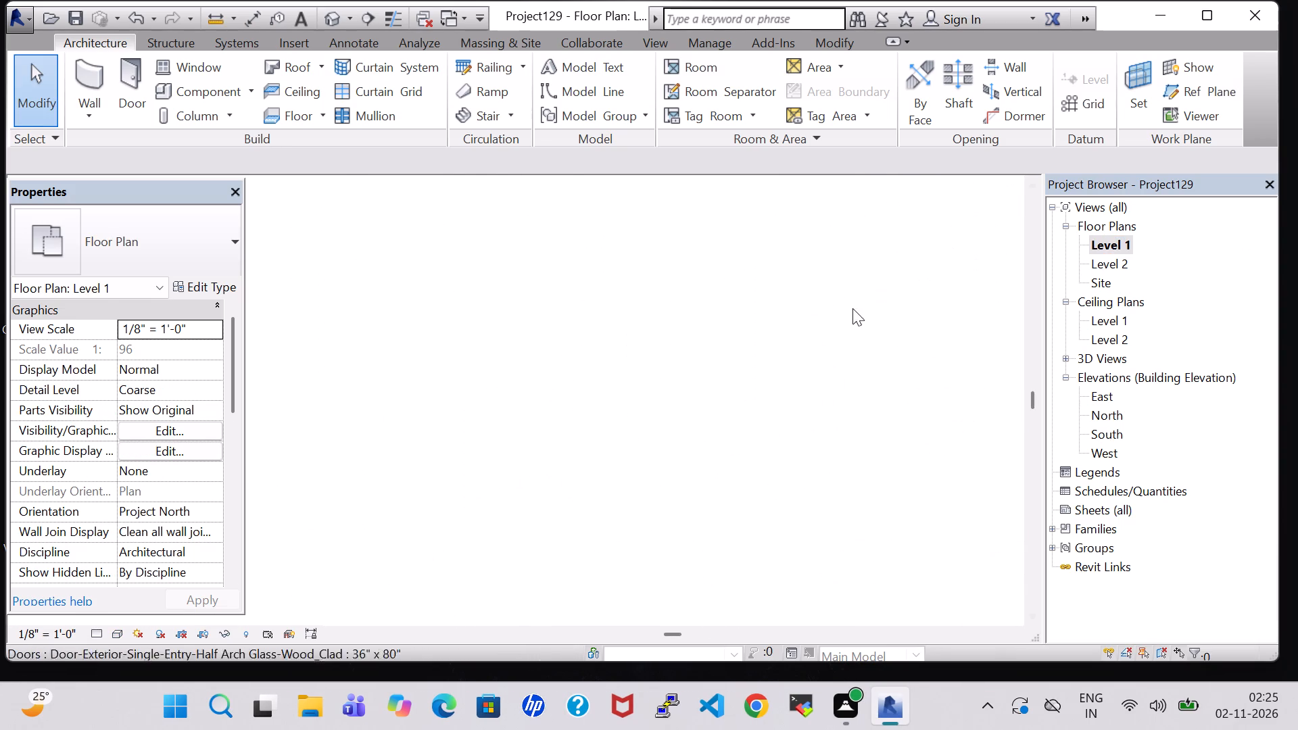
{"action": "left_click", "coordinate": [441, 376]}
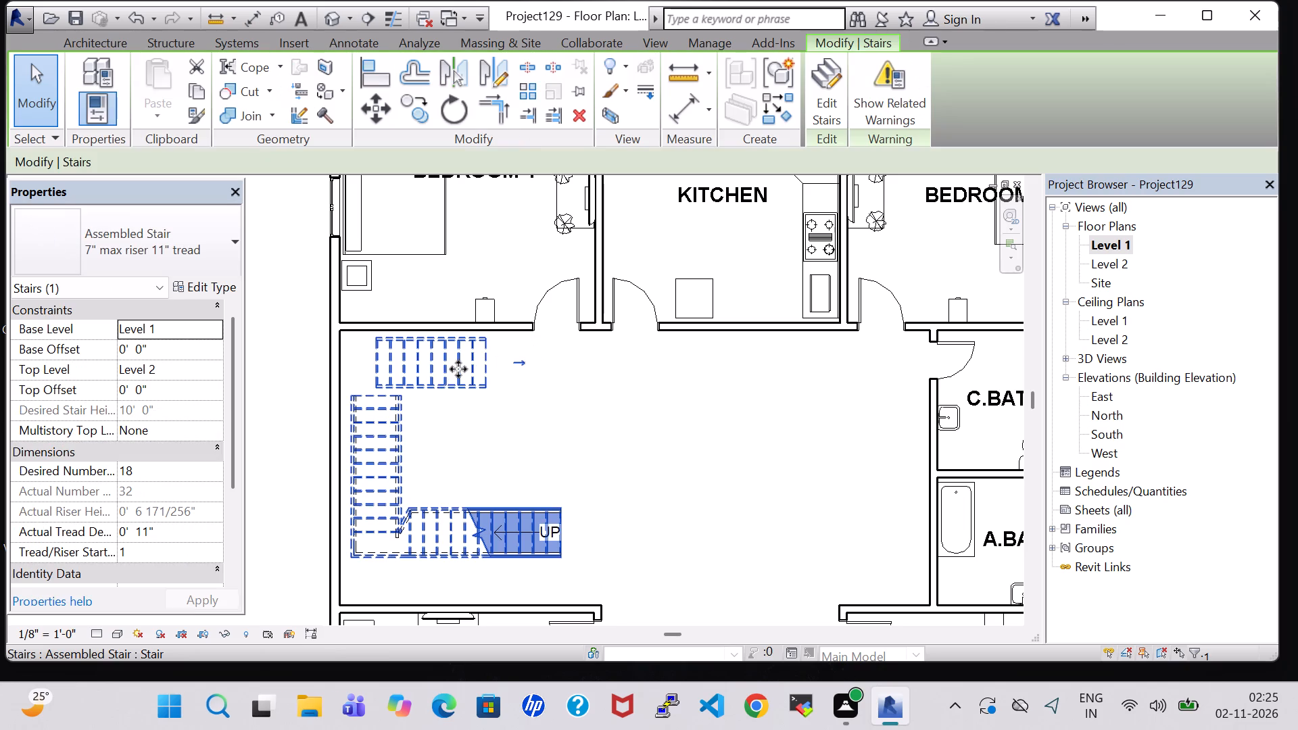
{"action": "left_click", "coordinate": [592, 381]}
{"action": "left_click", "coordinate": [470, 346]}
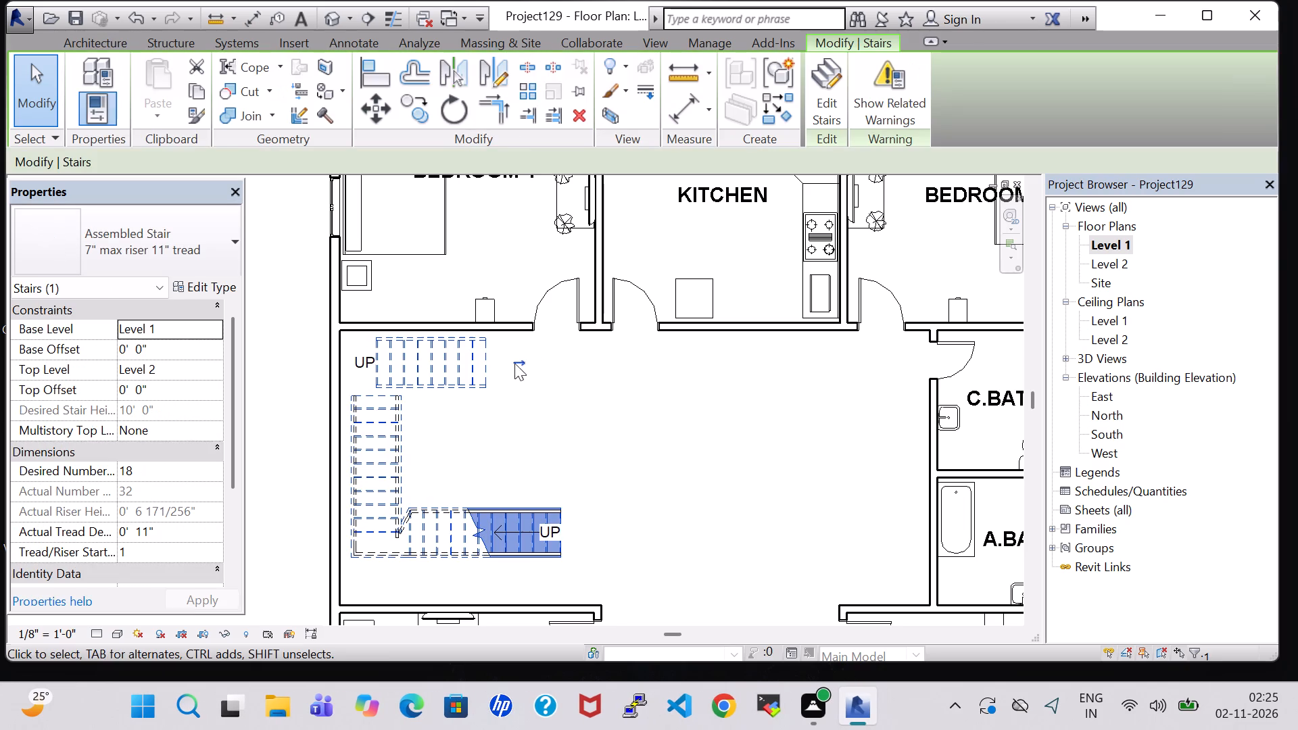
{"action": "left_click", "coordinate": [820, 84]}
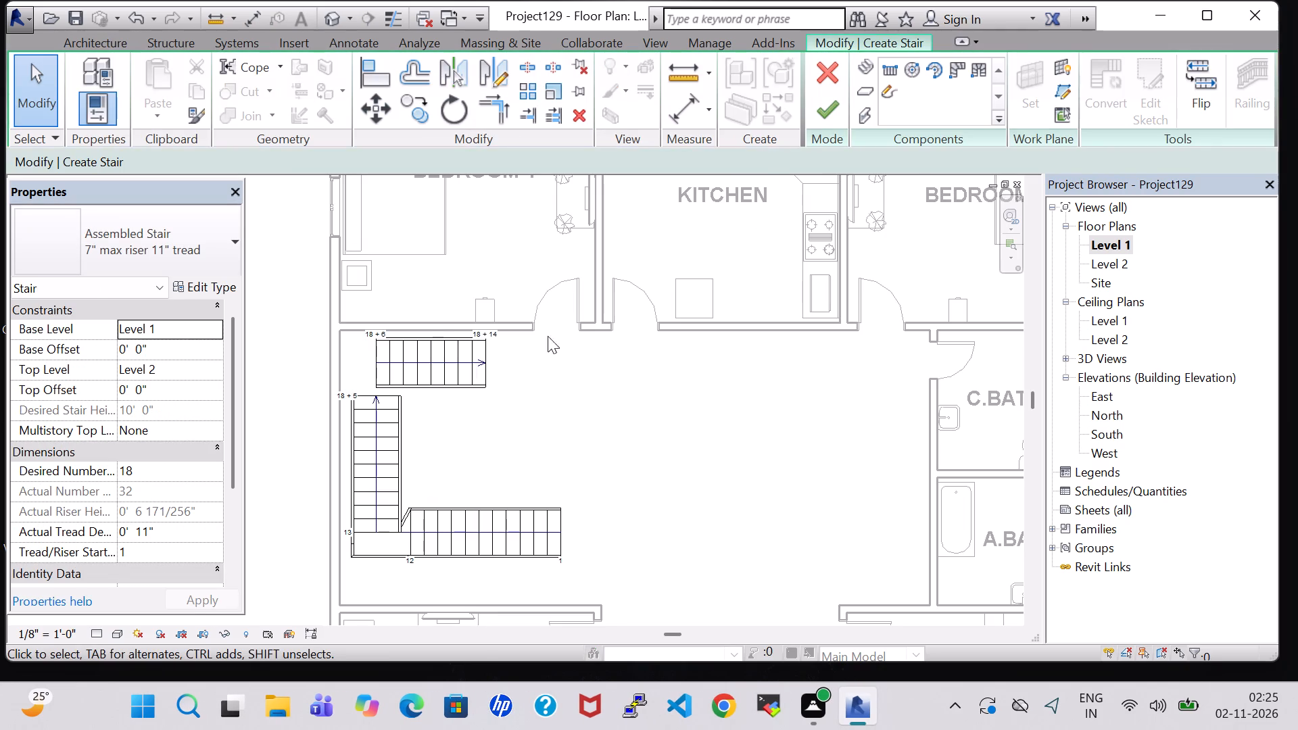
{"action": "left_click", "coordinate": [434, 349]}
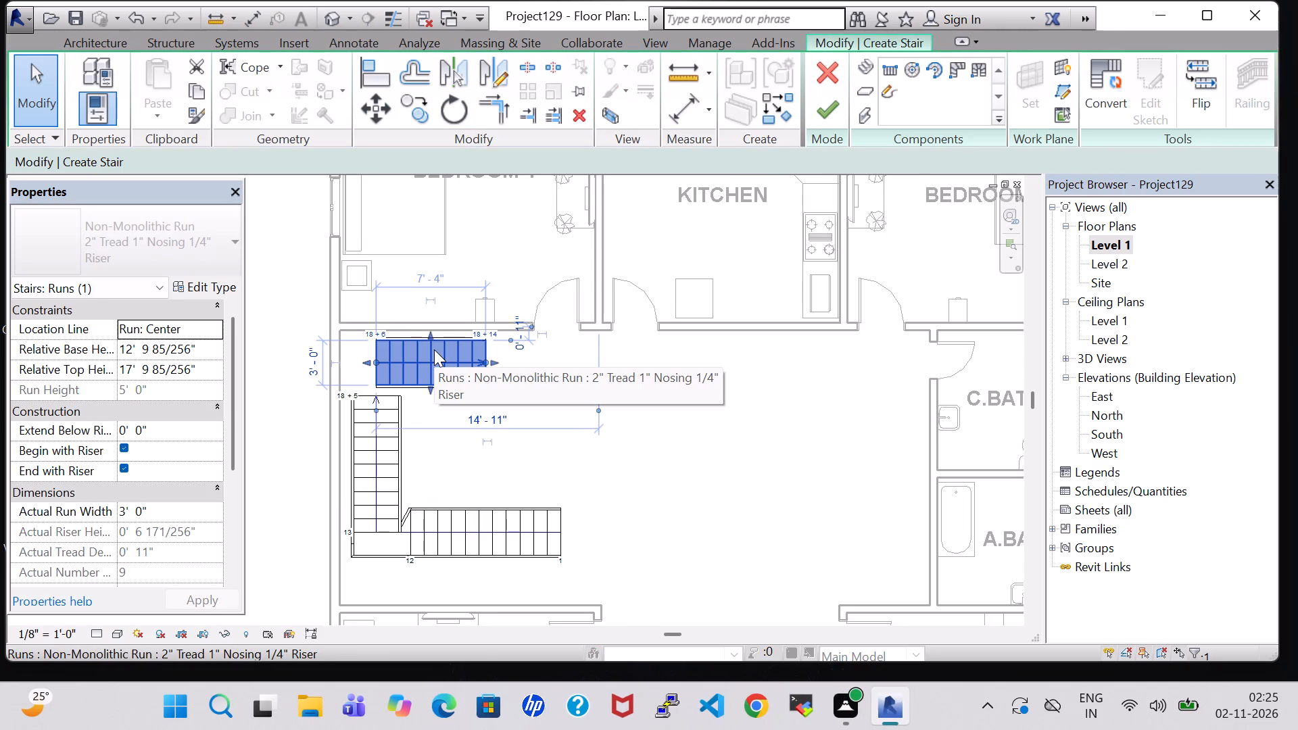
{"action": "key", "text": "Delete"}
{"action": "left_click", "coordinate": [366, 408]}
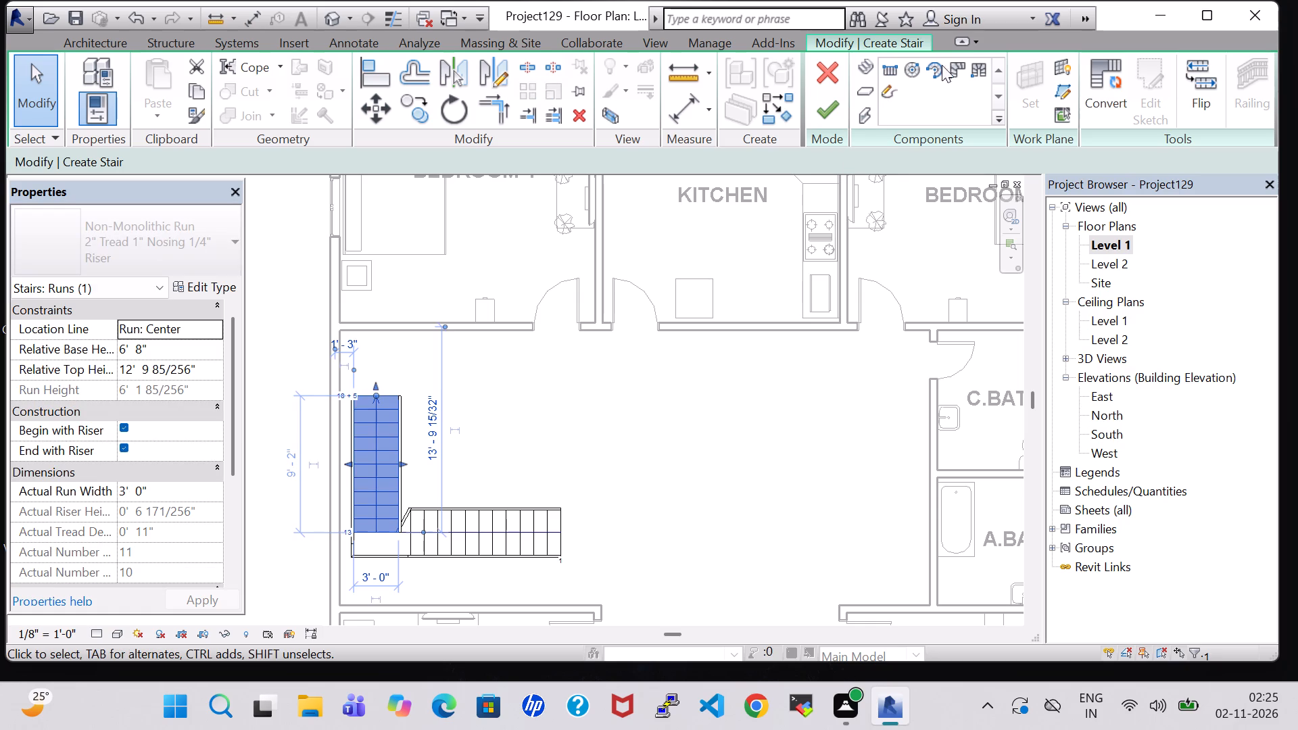
Draw an 8-riser run heading east from just north of the north-going run's head.
{"action": "left_click", "coordinate": [892, 70]}
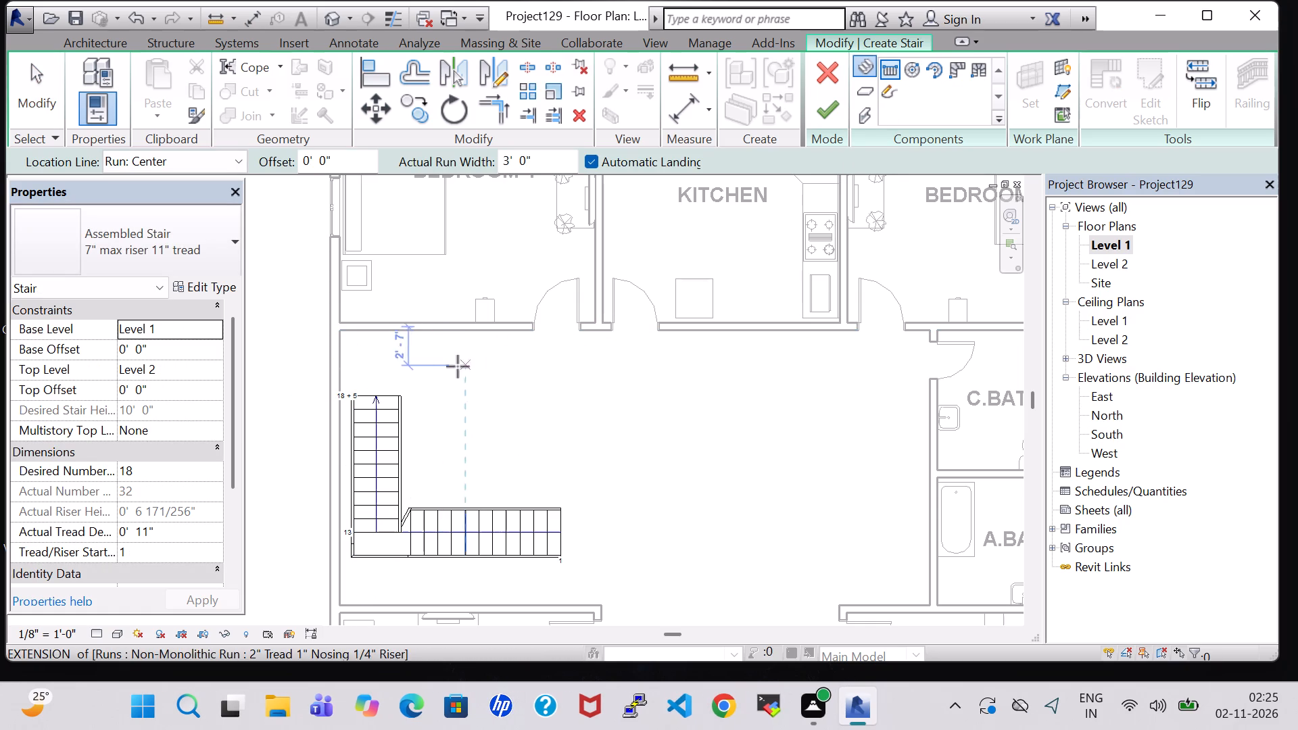
{"action": "left_click", "coordinate": [375, 369]}
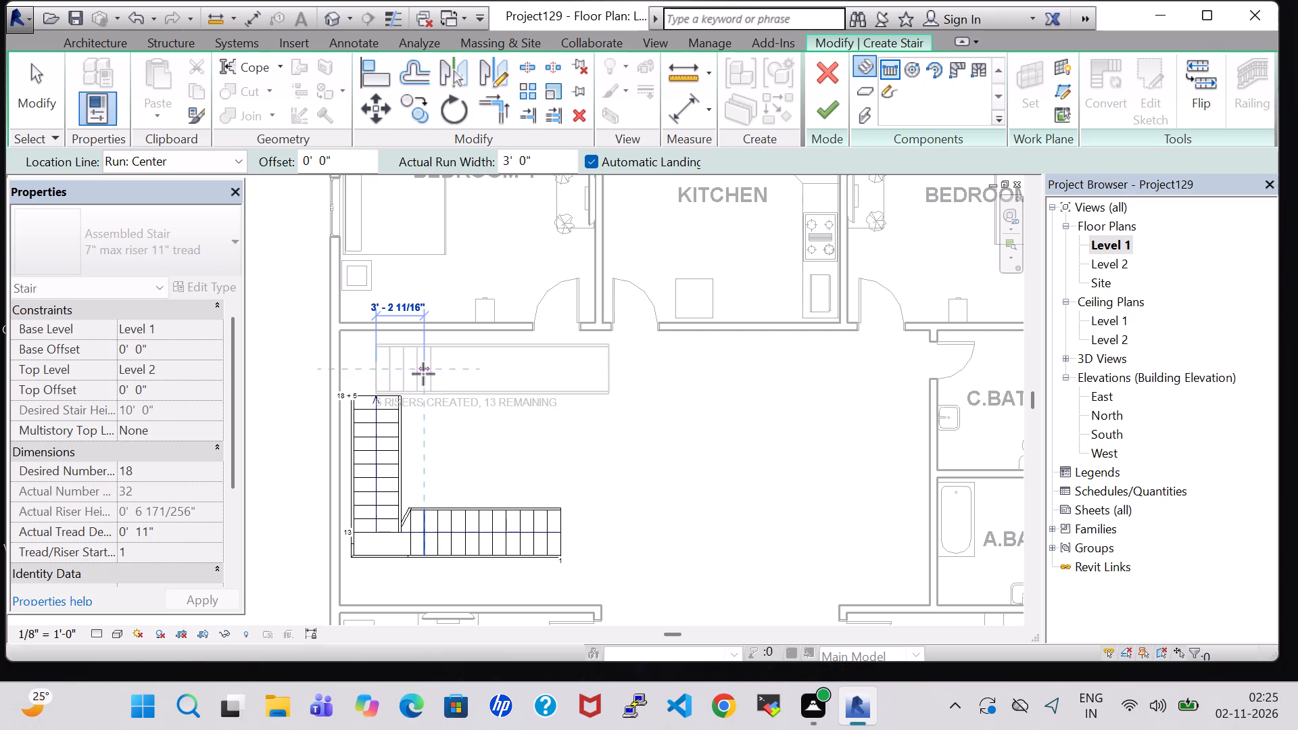
{"action": "left_click", "coordinate": [469, 376]}
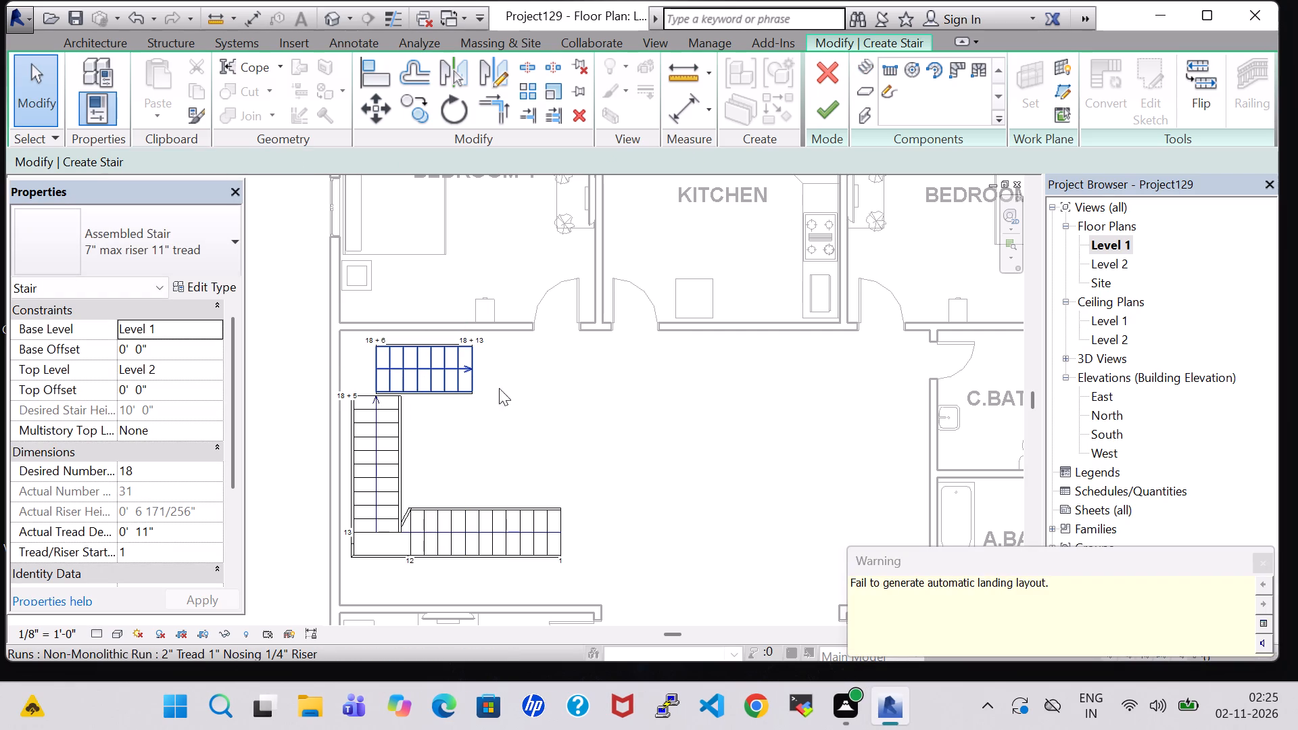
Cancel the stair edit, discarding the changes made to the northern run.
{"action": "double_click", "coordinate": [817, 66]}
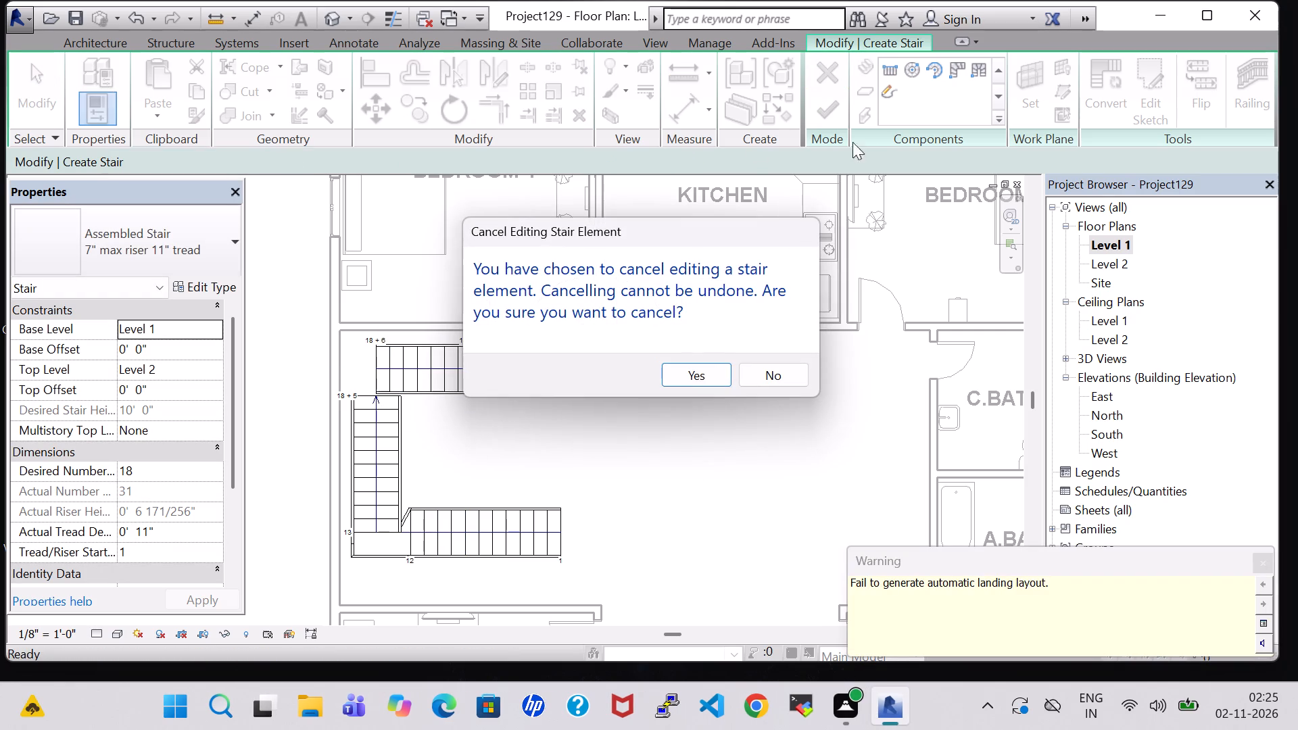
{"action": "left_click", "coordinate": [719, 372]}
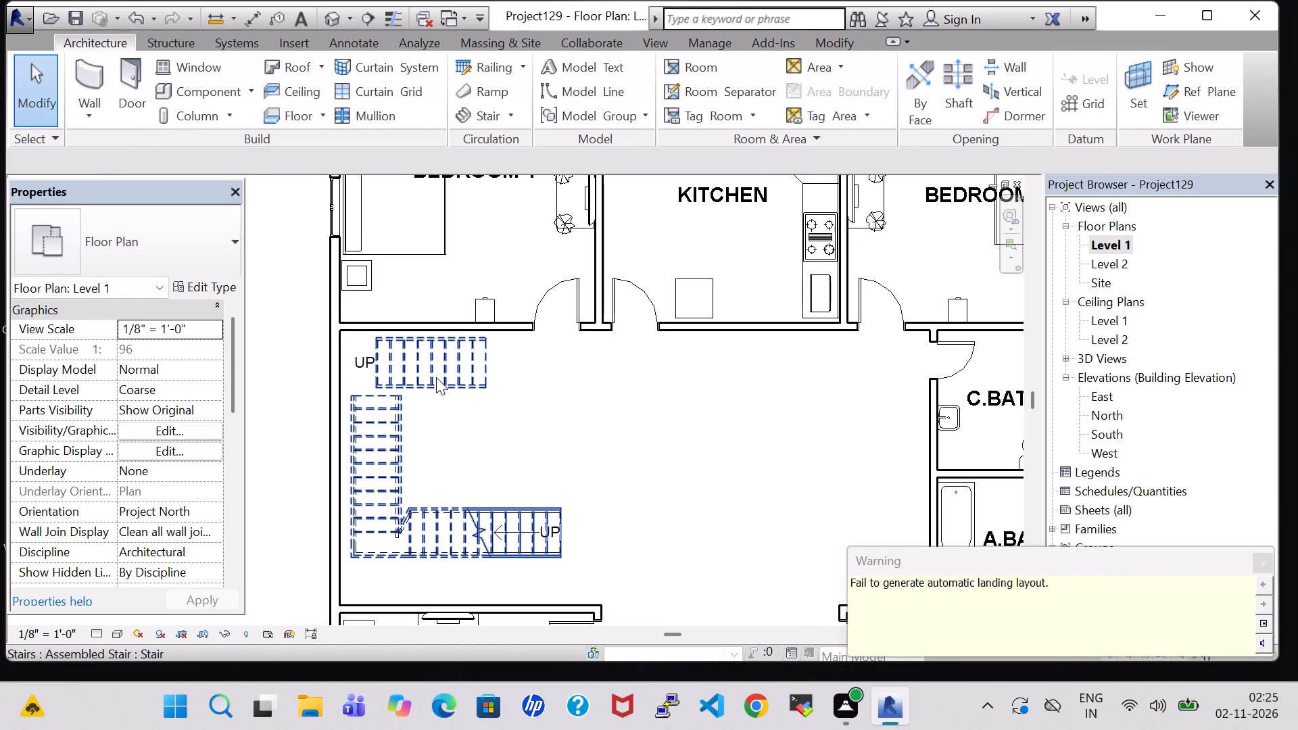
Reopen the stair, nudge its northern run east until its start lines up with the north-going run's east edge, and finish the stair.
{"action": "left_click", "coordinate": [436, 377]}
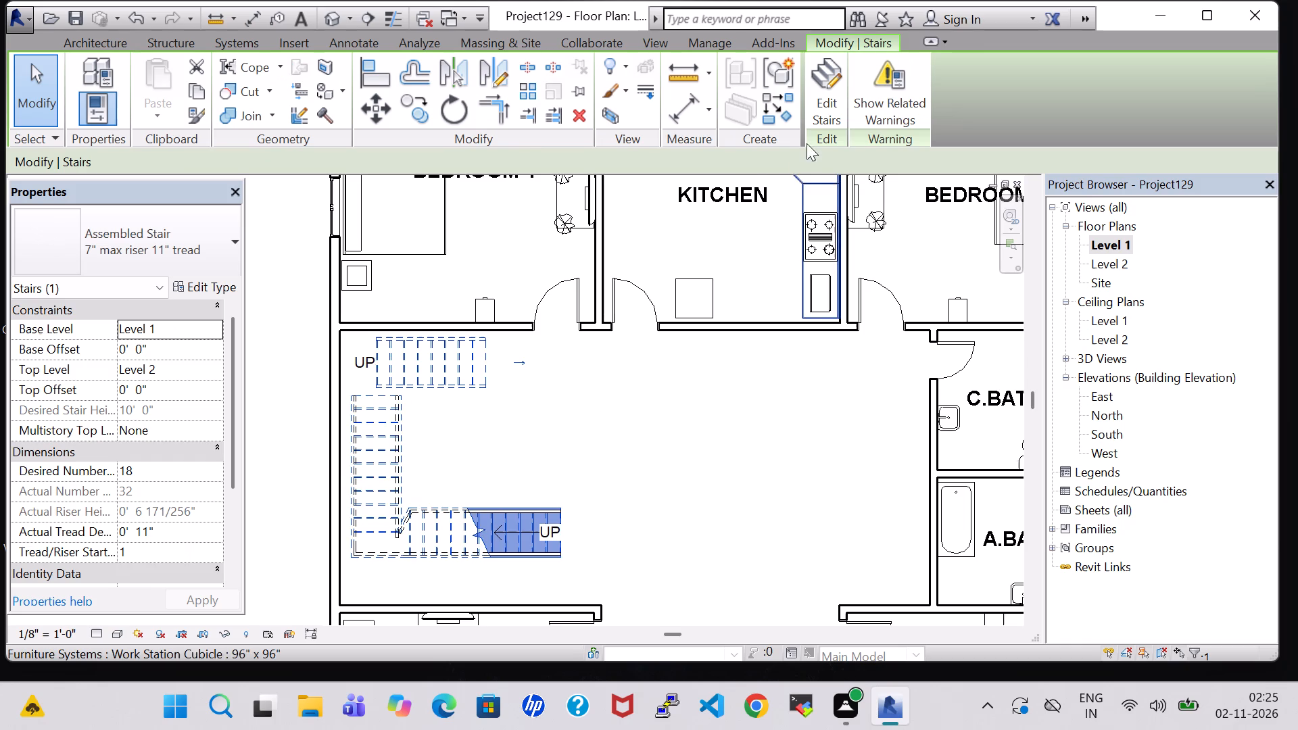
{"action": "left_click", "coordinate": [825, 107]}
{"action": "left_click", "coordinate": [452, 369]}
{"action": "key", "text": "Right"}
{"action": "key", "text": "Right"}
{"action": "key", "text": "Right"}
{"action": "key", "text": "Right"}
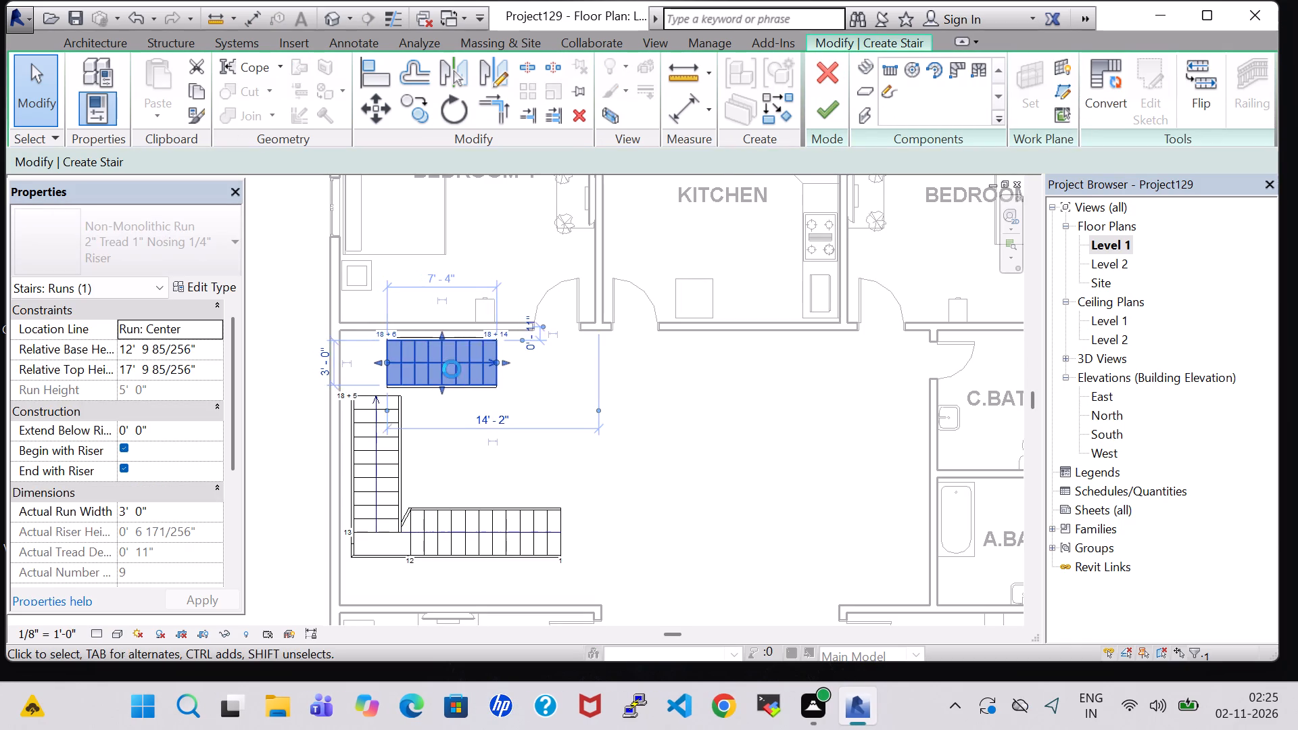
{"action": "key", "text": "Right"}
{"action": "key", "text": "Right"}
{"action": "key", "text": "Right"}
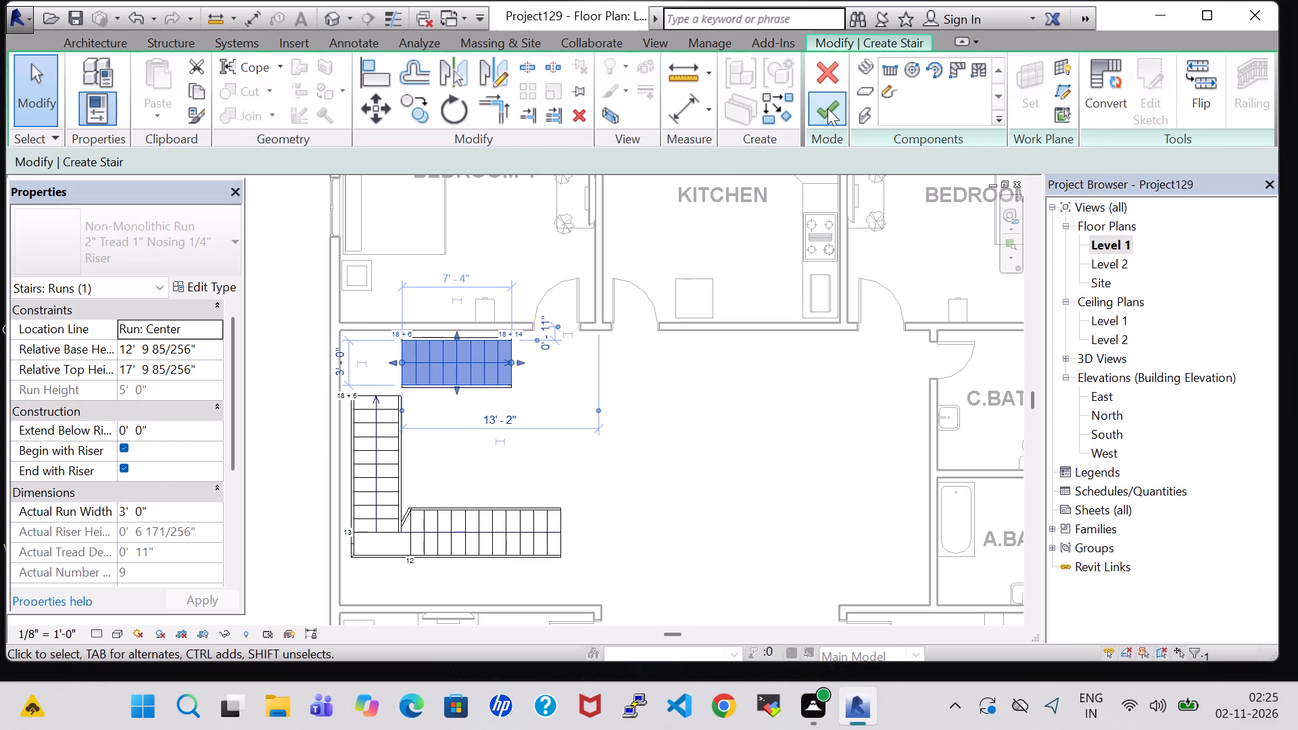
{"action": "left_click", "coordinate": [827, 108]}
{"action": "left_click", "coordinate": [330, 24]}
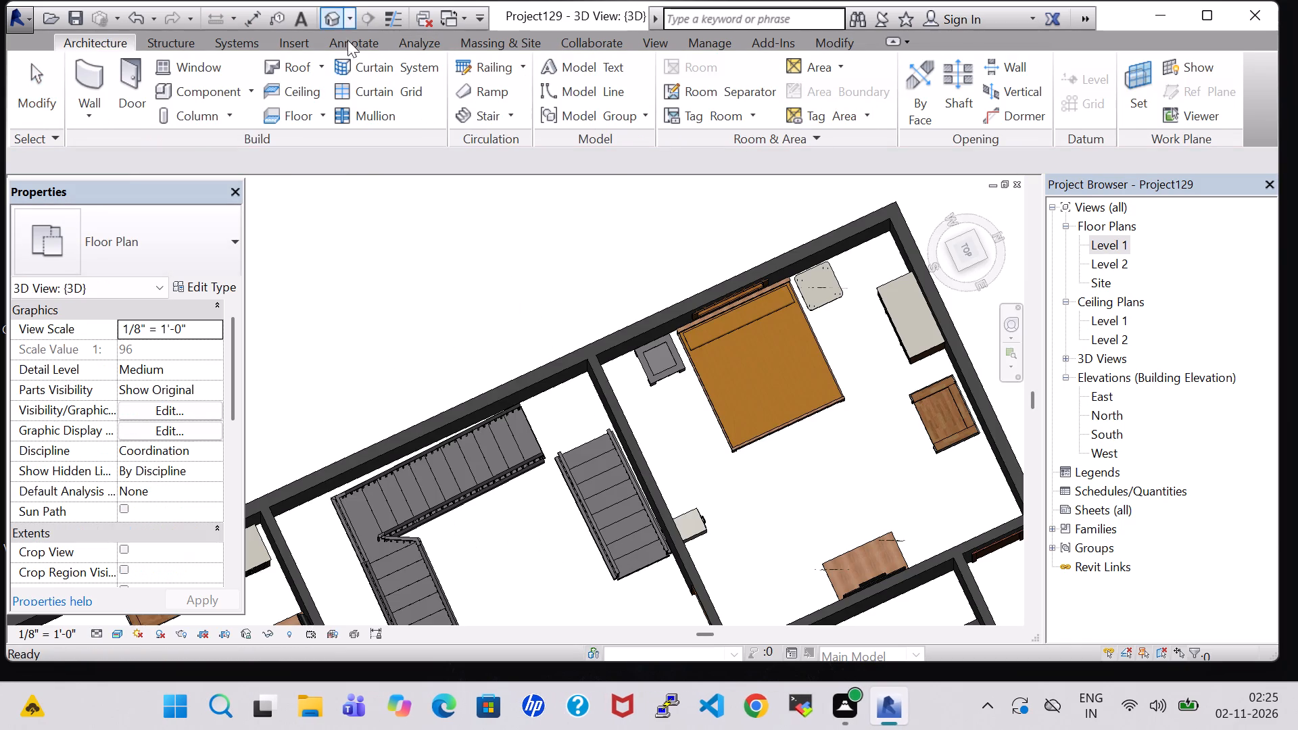
Reopen the stair for editing in the Level 1 floor plan and delete its detached northern run.
{"action": "double_click", "coordinate": [1109, 245]}
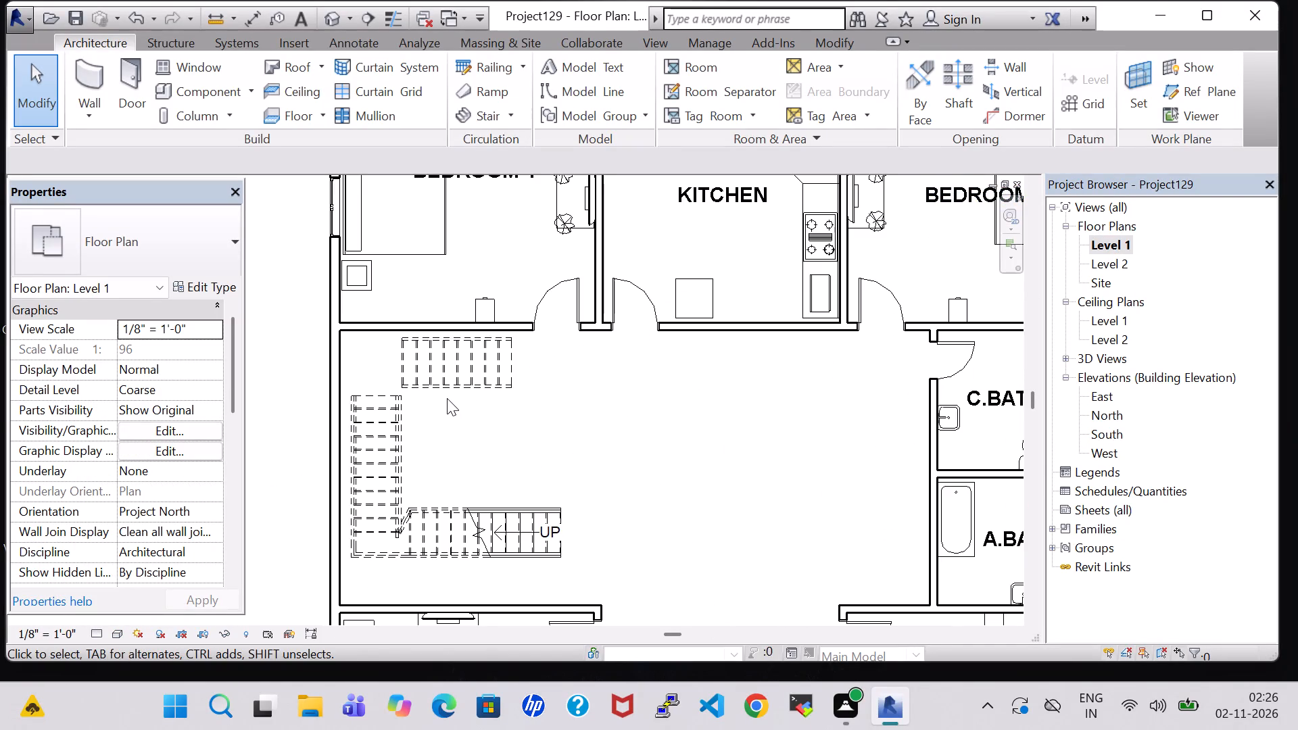
{"action": "left_click", "coordinate": [445, 383]}
{"action": "left_click", "coordinate": [840, 111]}
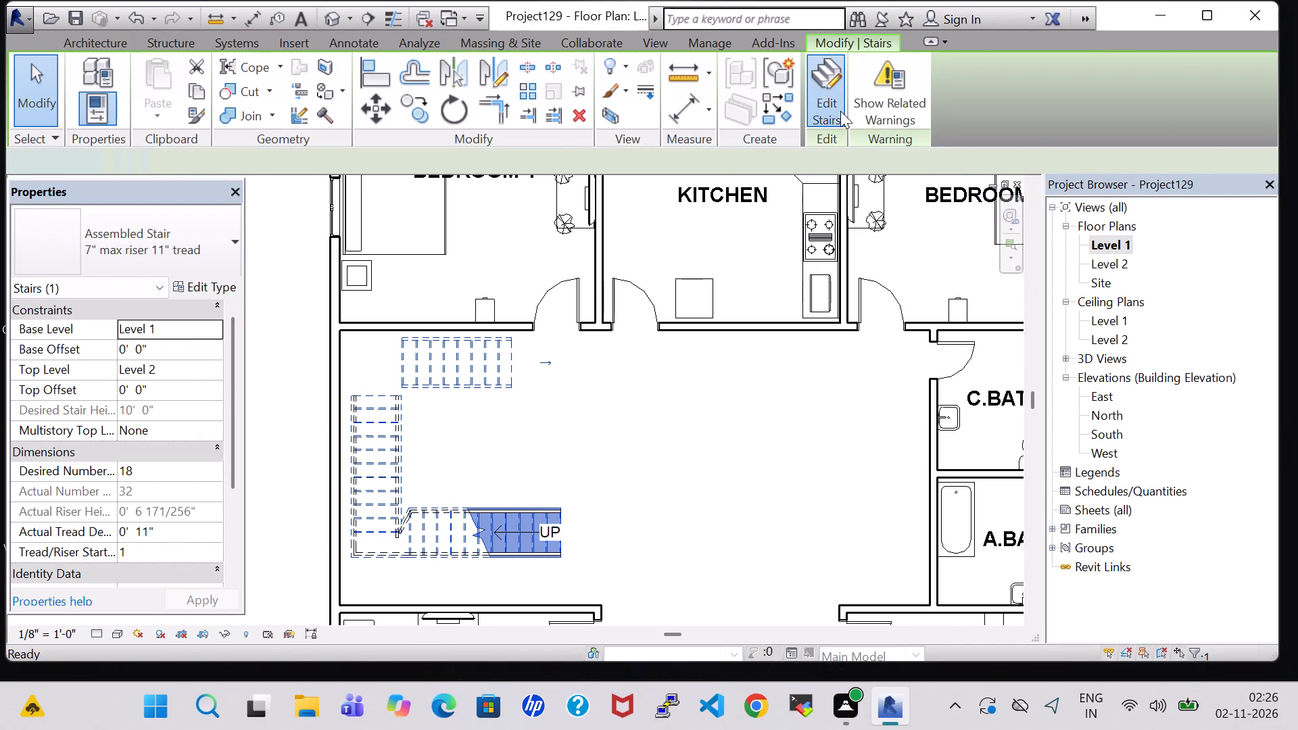
{"action": "left_click", "coordinate": [466, 358]}
{"action": "key", "text": "Delete"}
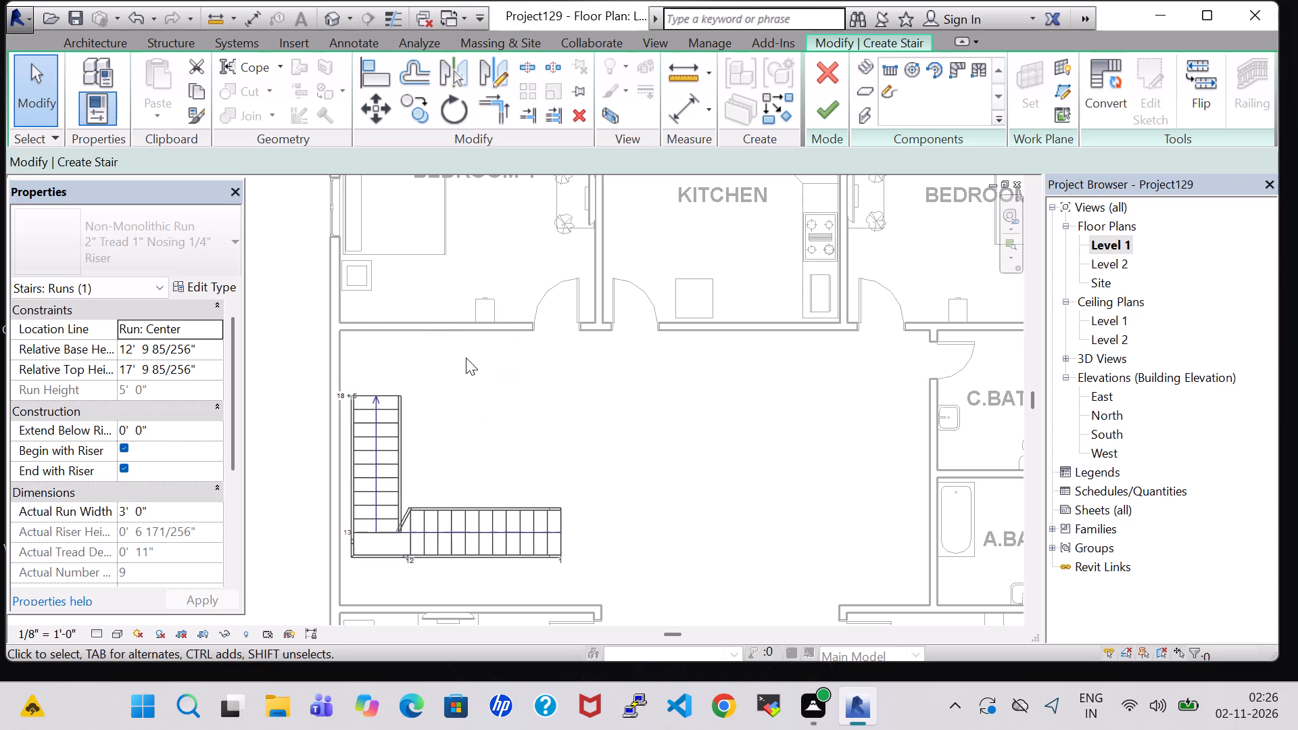
Draw an 8-riser run heading east, starting about 2'-9" south of the hall's north wall at the north-going run's east edge, and finish the stair.
{"action": "left_click", "coordinate": [868, 66]}
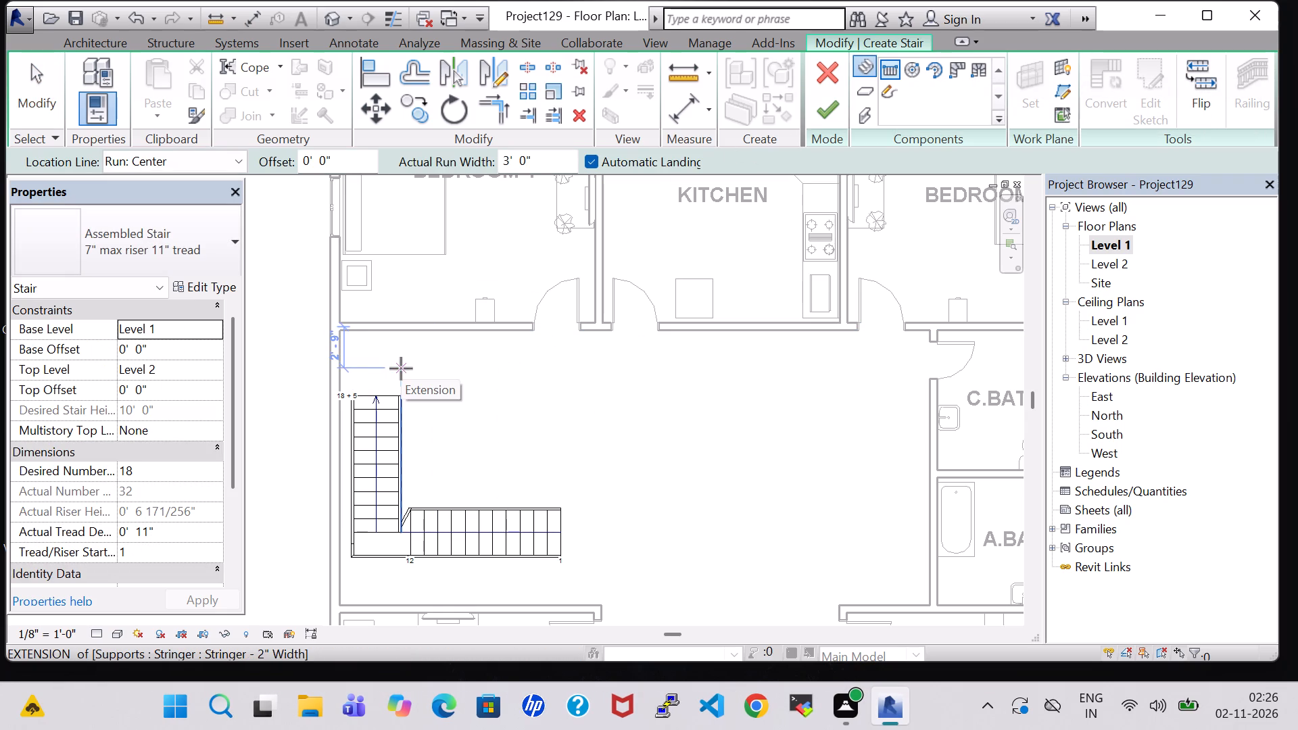
{"action": "left_click", "coordinate": [402, 367]}
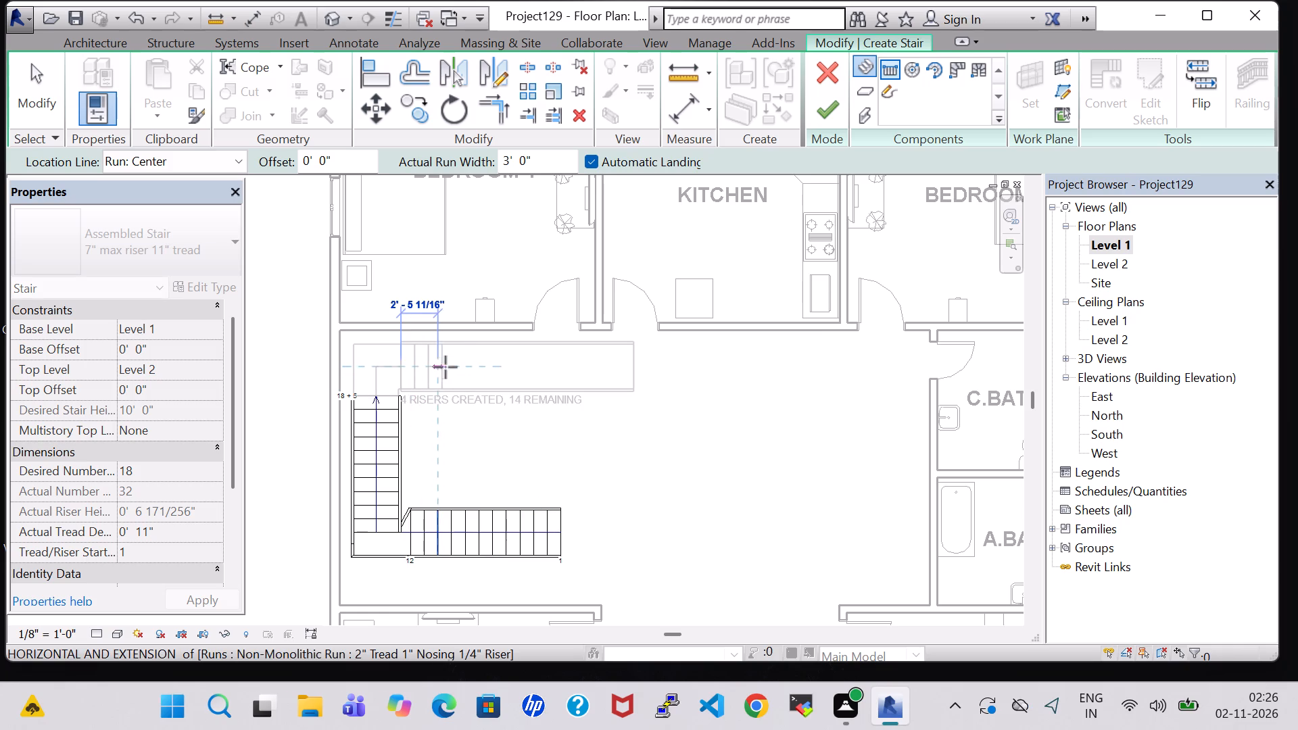
{"action": "left_click", "coordinate": [491, 367]}
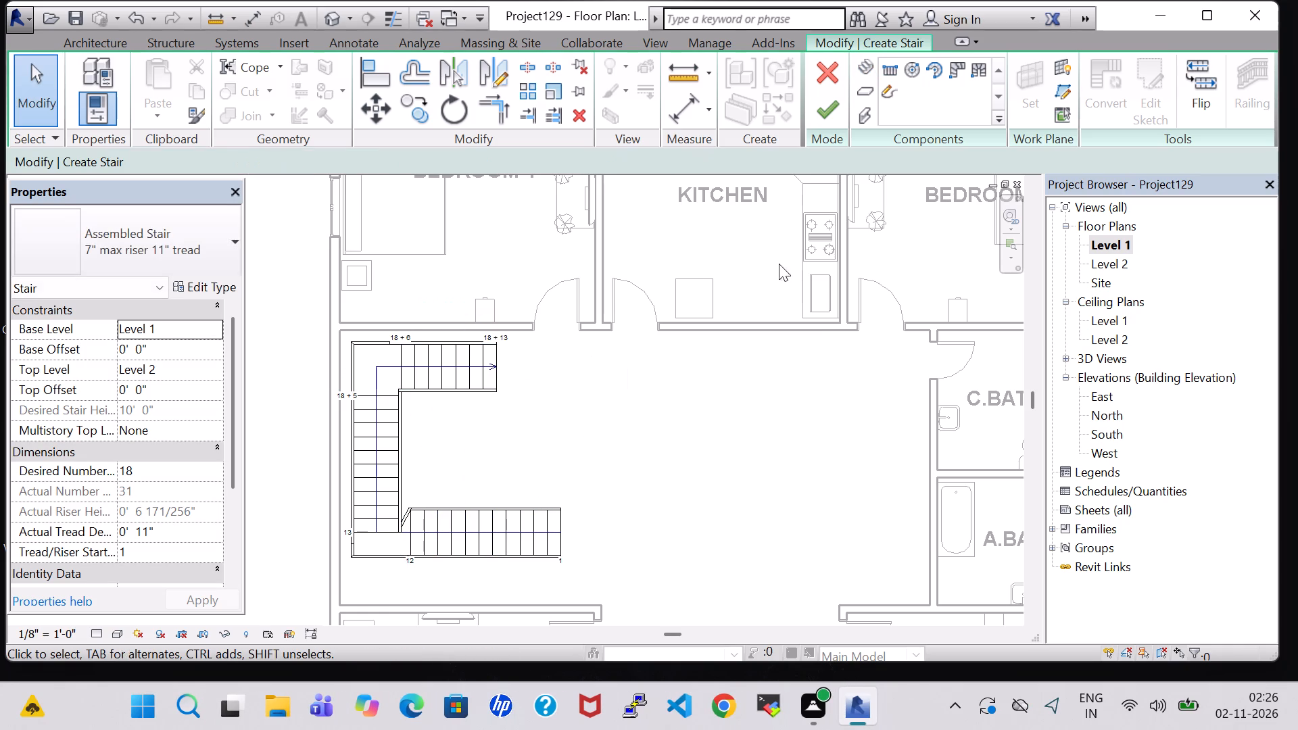
{"action": "left_click", "coordinate": [836, 109]}
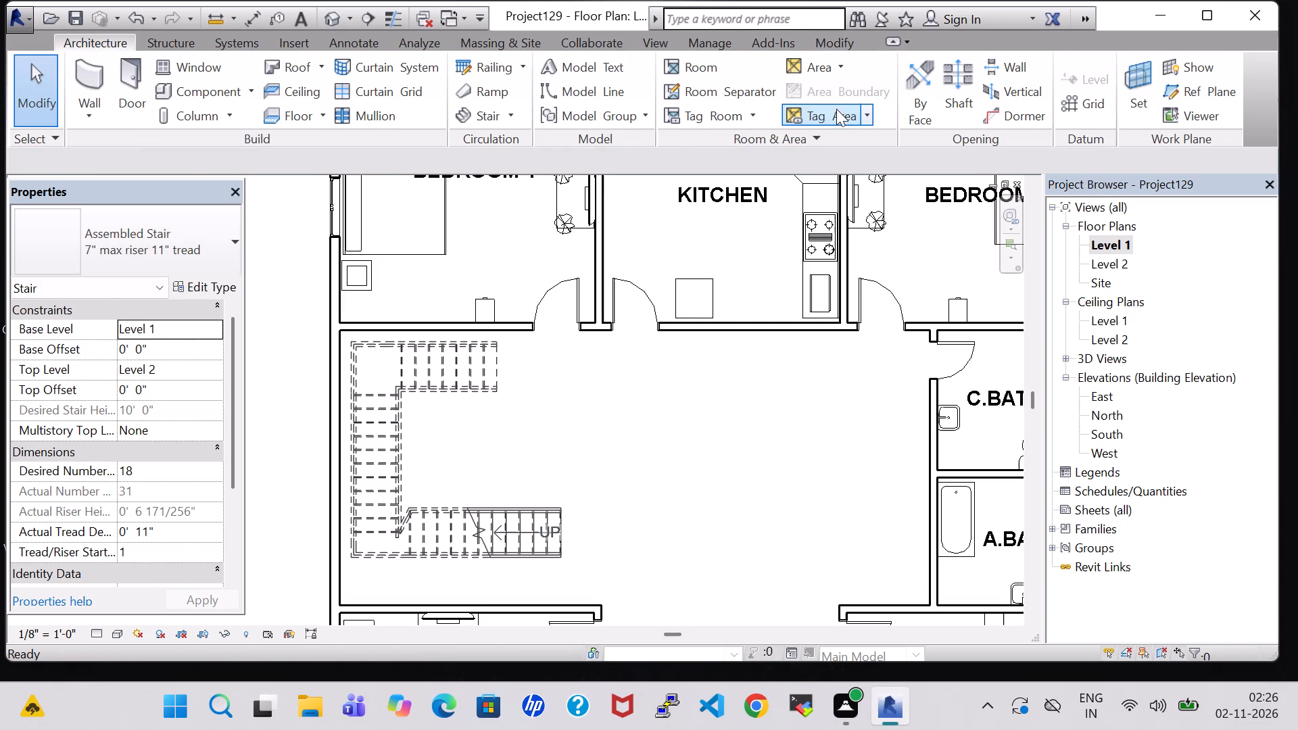
Inspect the rebuilt staircase and its upper landing in the 3D view.
{"action": "double_click", "coordinate": [338, 18]}
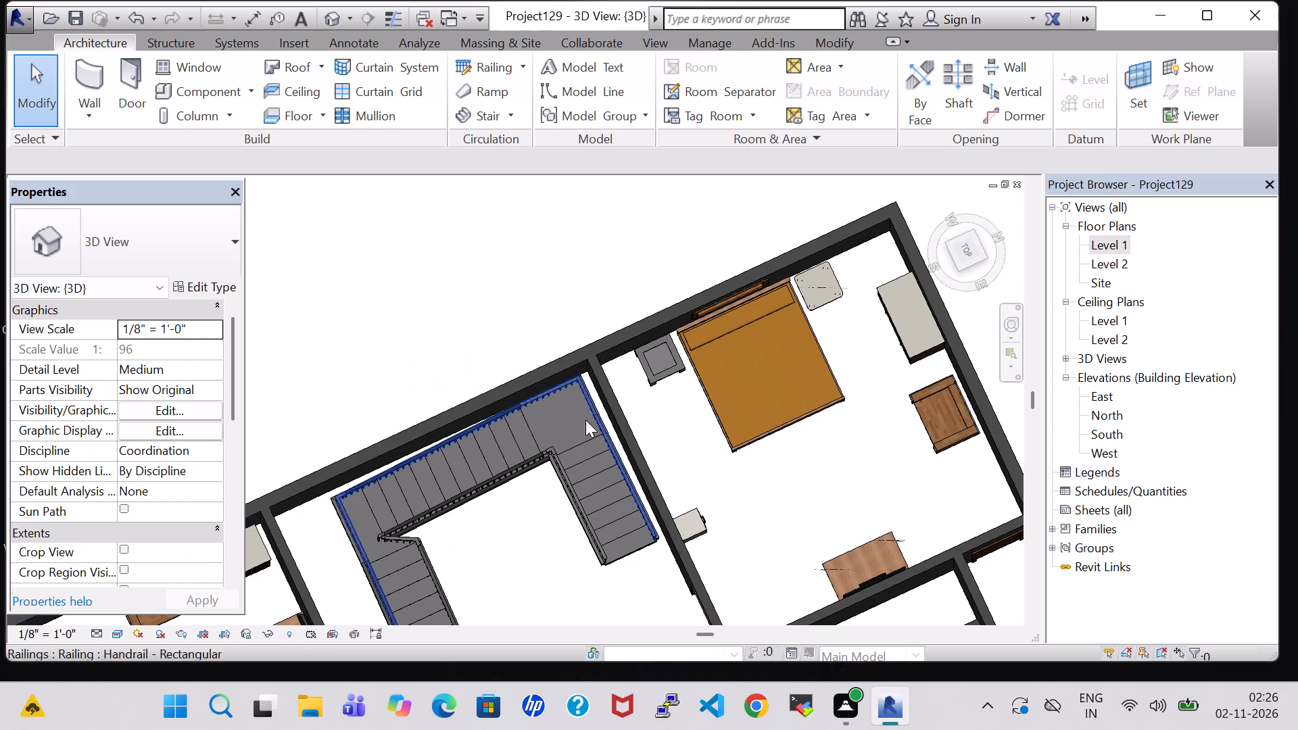
{"action": "scroll", "coordinate": [590, 432], "scroll_direction": "down", "scroll_amount": 4}
{"action": "middle_click_drag", "start_coordinate": [570, 511], "coordinate": [542, 329]}
{"action": "middle_click_drag", "start_coordinate": [544, 327], "coordinate": [642, 356], "text": "shift"}
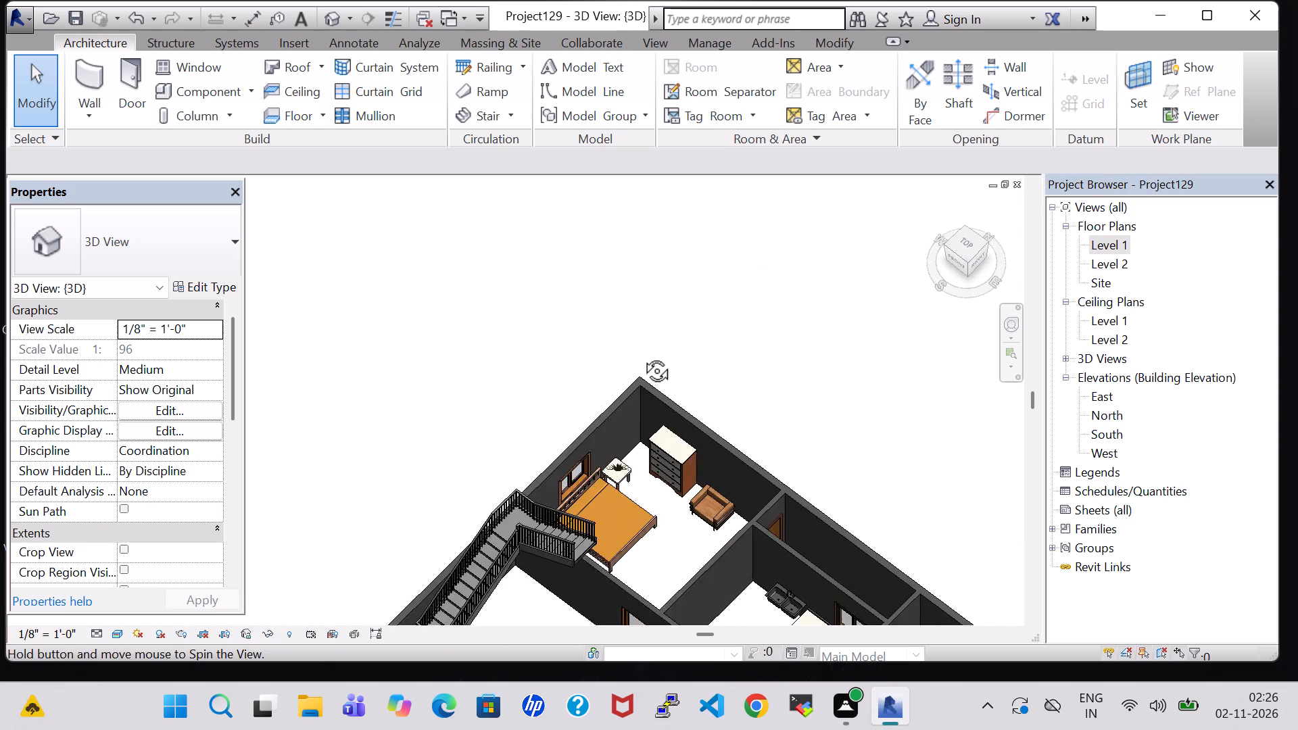
{"action": "middle_click_drag", "start_coordinate": [642, 356], "coordinate": [646, 356], "text": "shift"}
{"action": "middle_click_drag", "start_coordinate": [657, 468], "coordinate": [694, 476]}
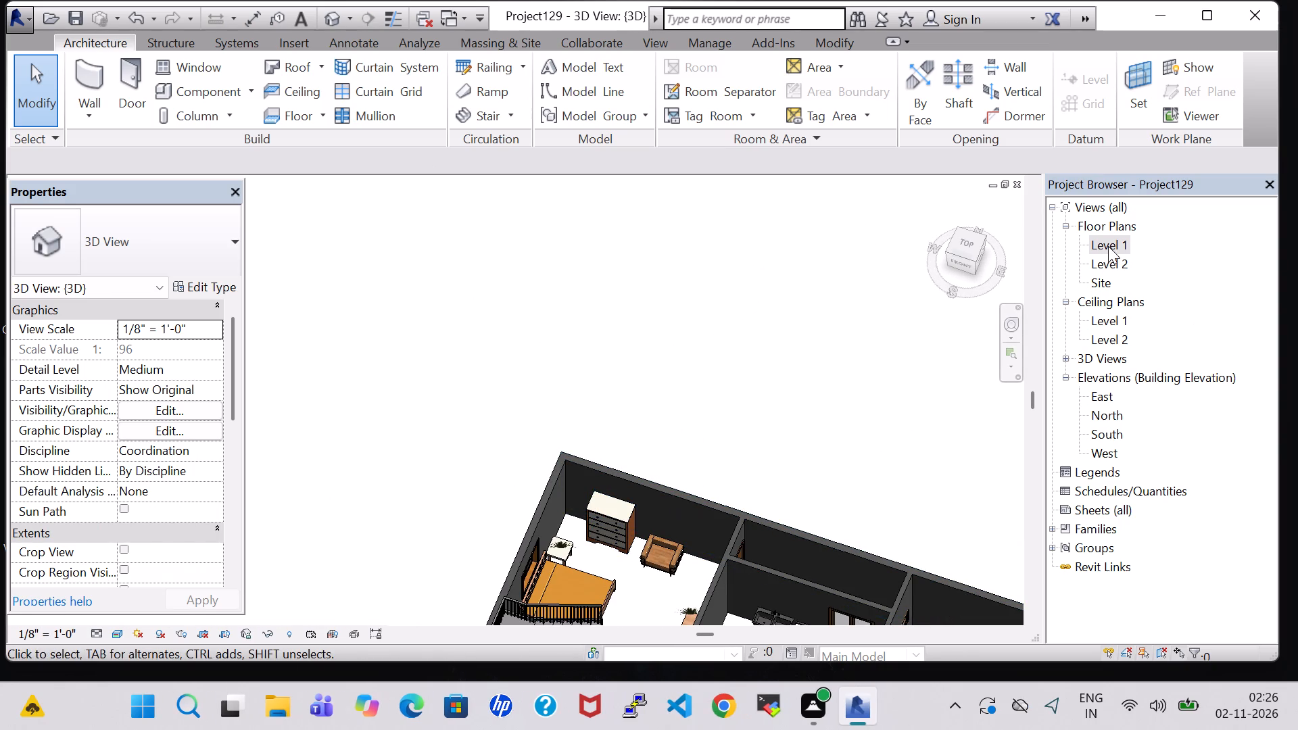
Place a tagged room in the Level 1 central hall, inside the stair's U, and enter STAIR in its name.
{"action": "double_click", "coordinate": [1108, 246]}
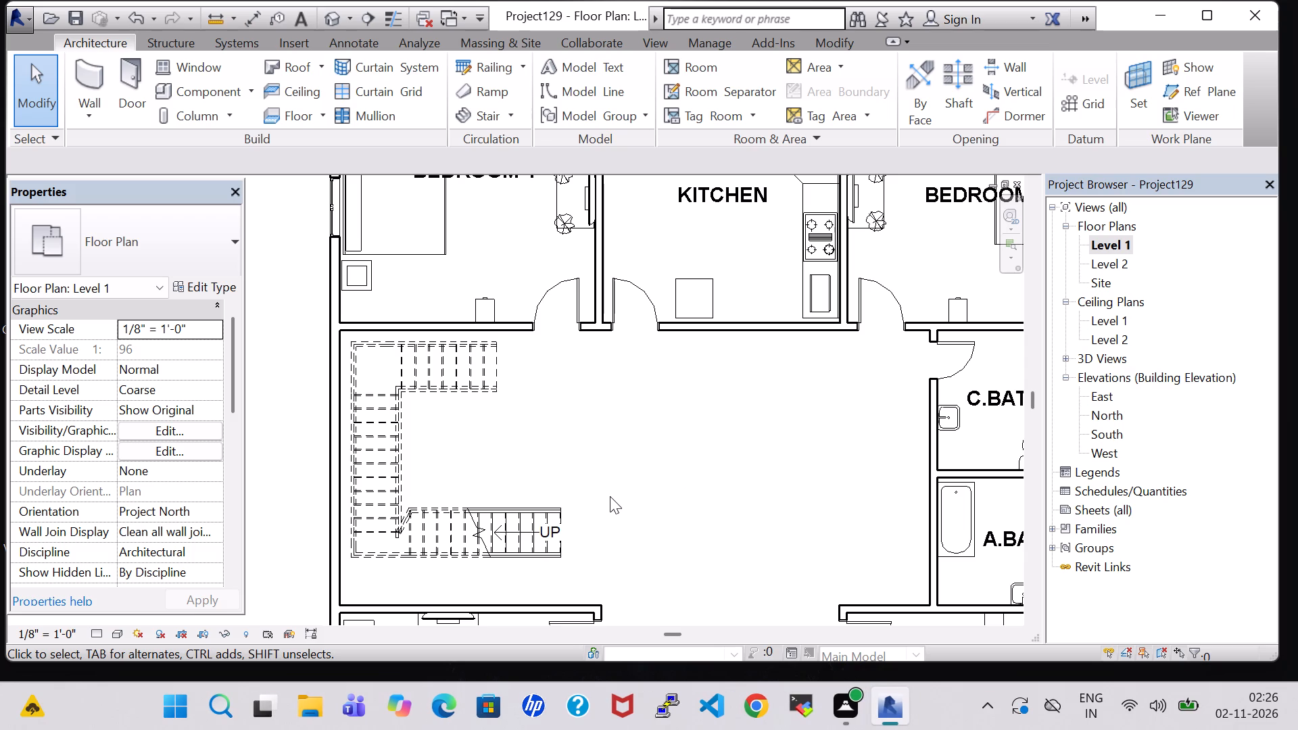
{"action": "scroll", "coordinate": [610, 496], "scroll_direction": "down", "scroll_amount": 3}
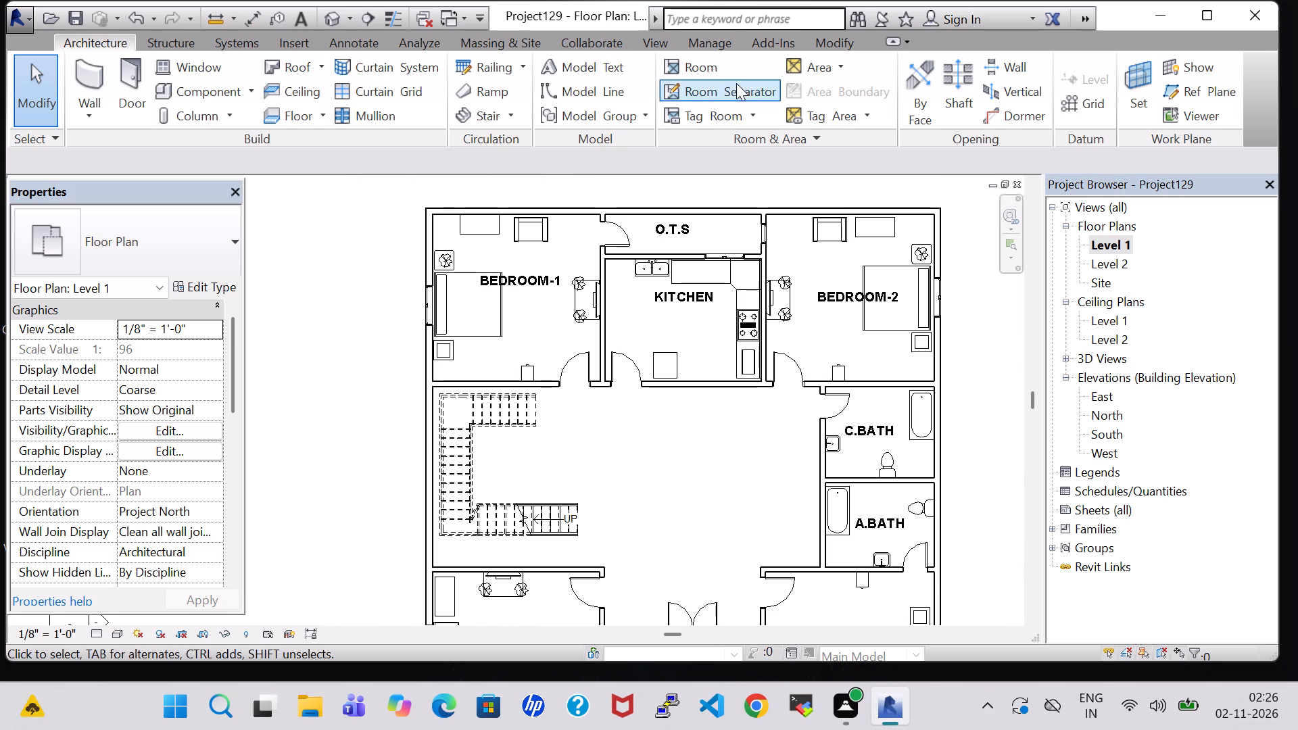
{"action": "left_click", "coordinate": [702, 76]}
{"action": "left_click", "coordinate": [503, 472]}
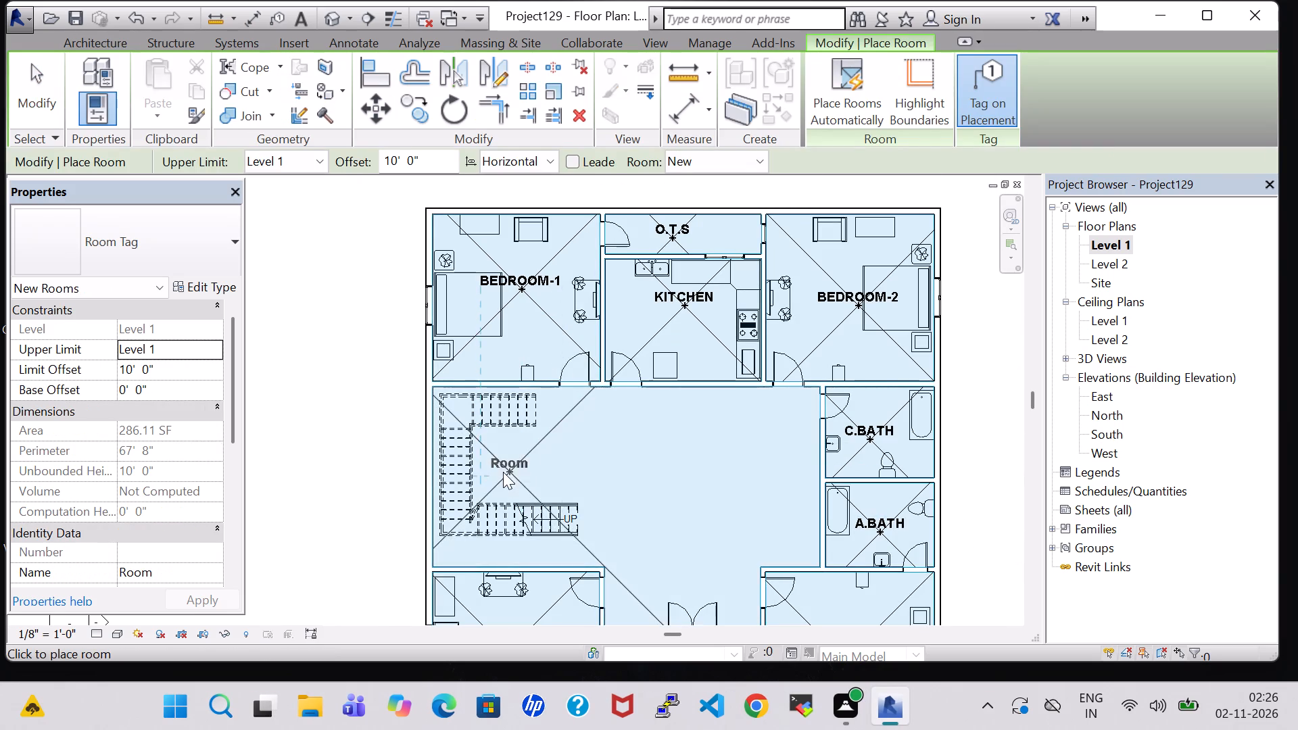
{"action": "key", "text": "Escape"}
{"action": "key", "text": "Escape"}
{"action": "triple_click", "coordinate": [506, 468]}
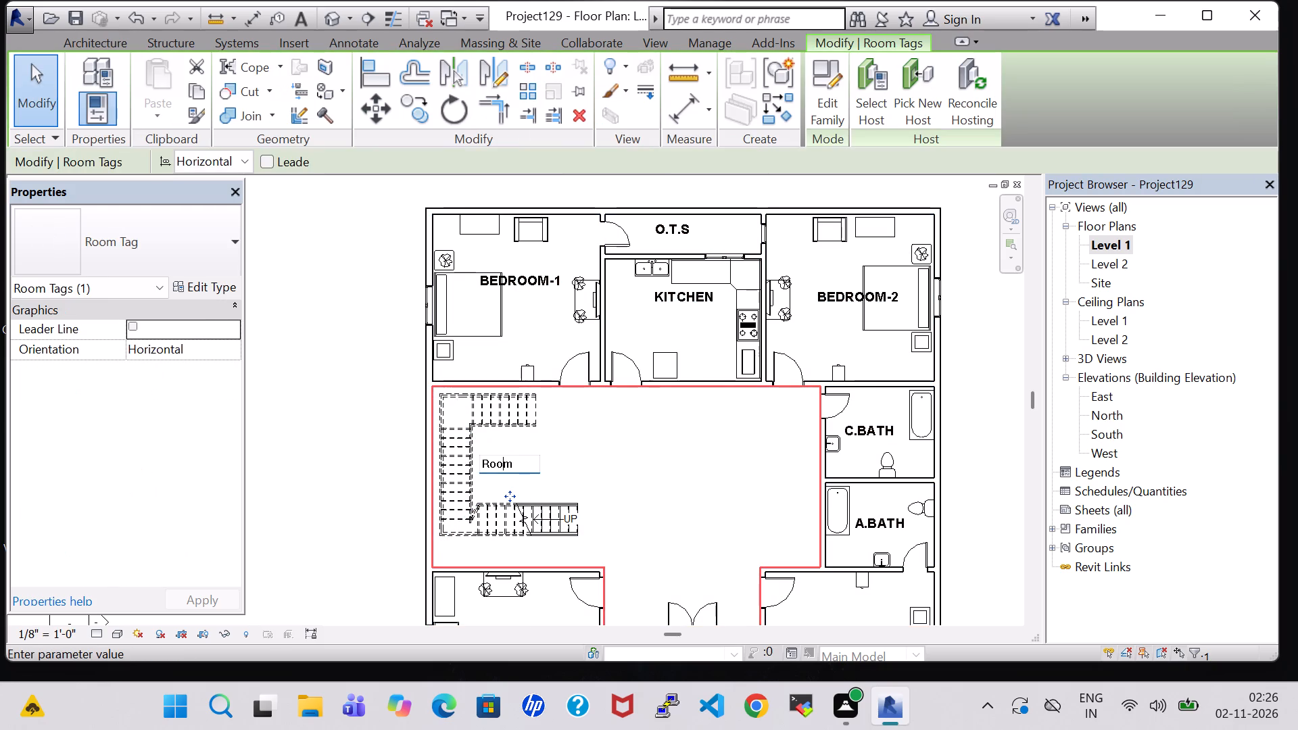
{"action": "key", "text": "BackSpace"}
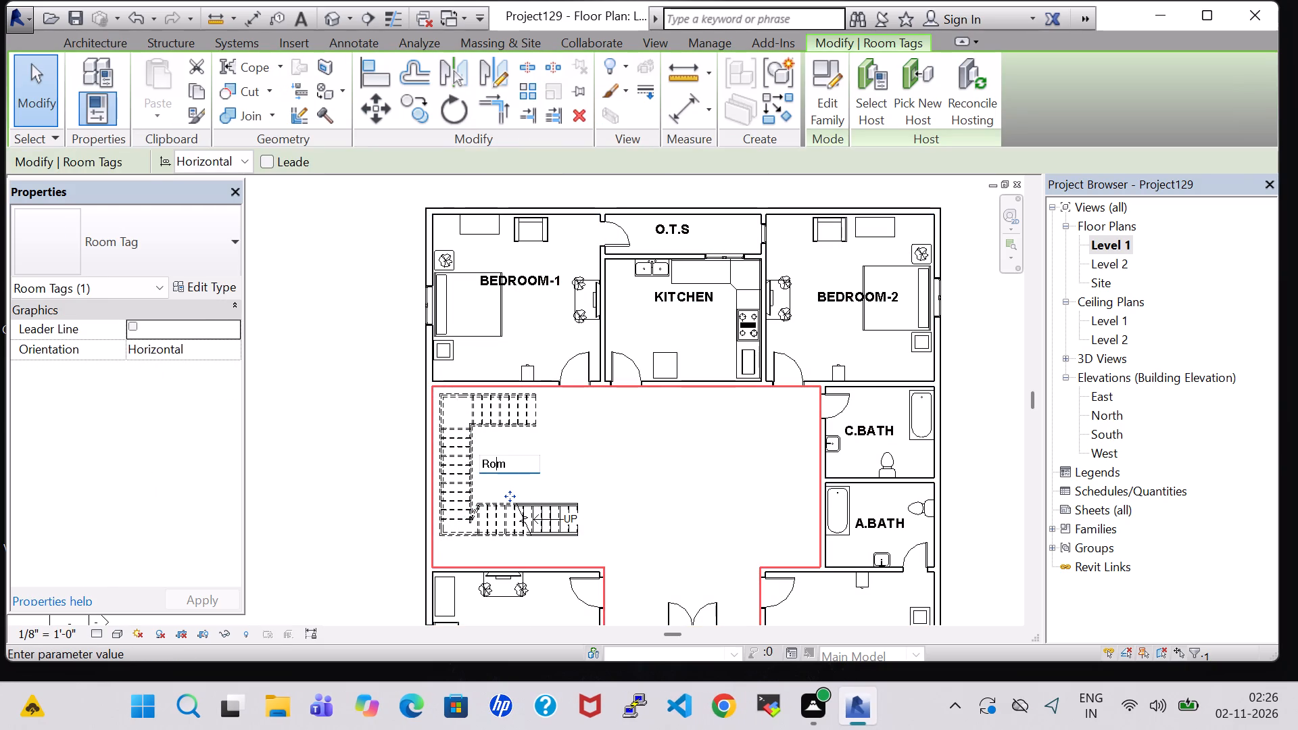
{"action": "type", "text": "STAIR"}
{"action": "key", "text": "Return"}
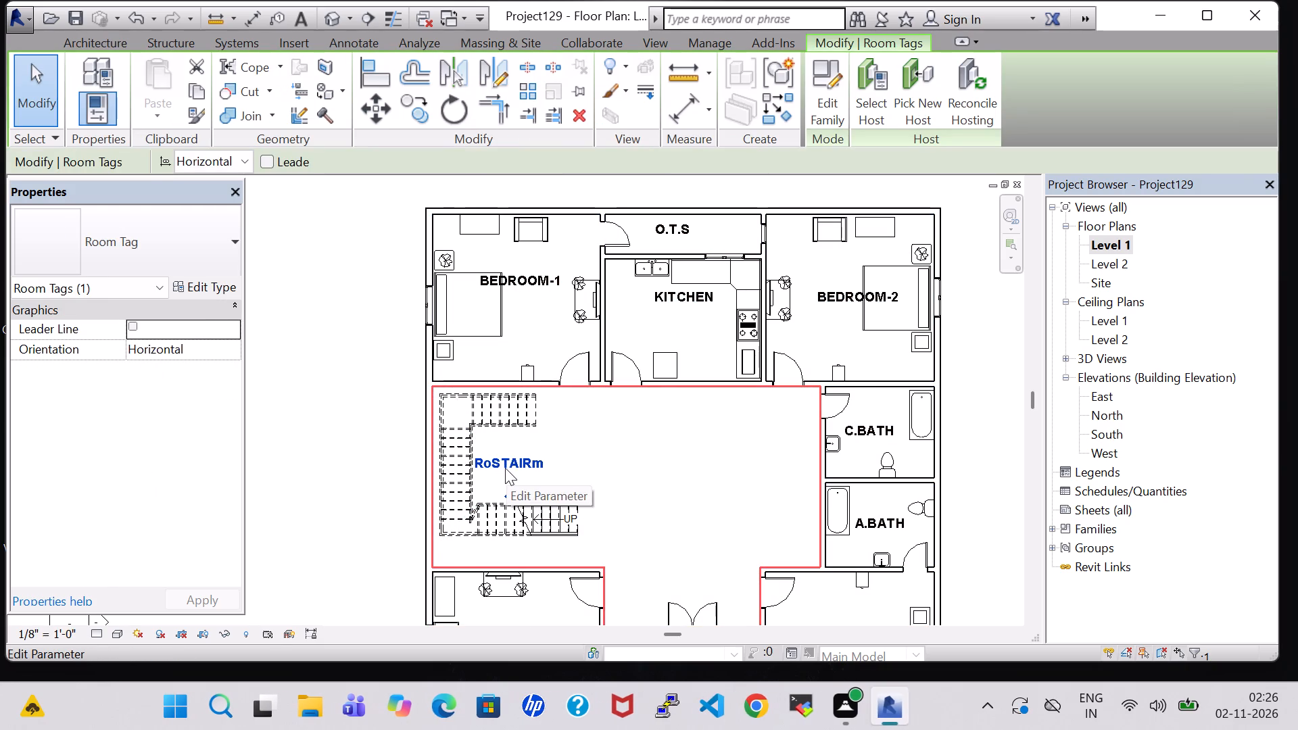
Nudge the whole staircase slightly south within the central hall.
{"action": "scroll", "coordinate": [531, 489], "scroll_direction": "down", "scroll_amount": 1}
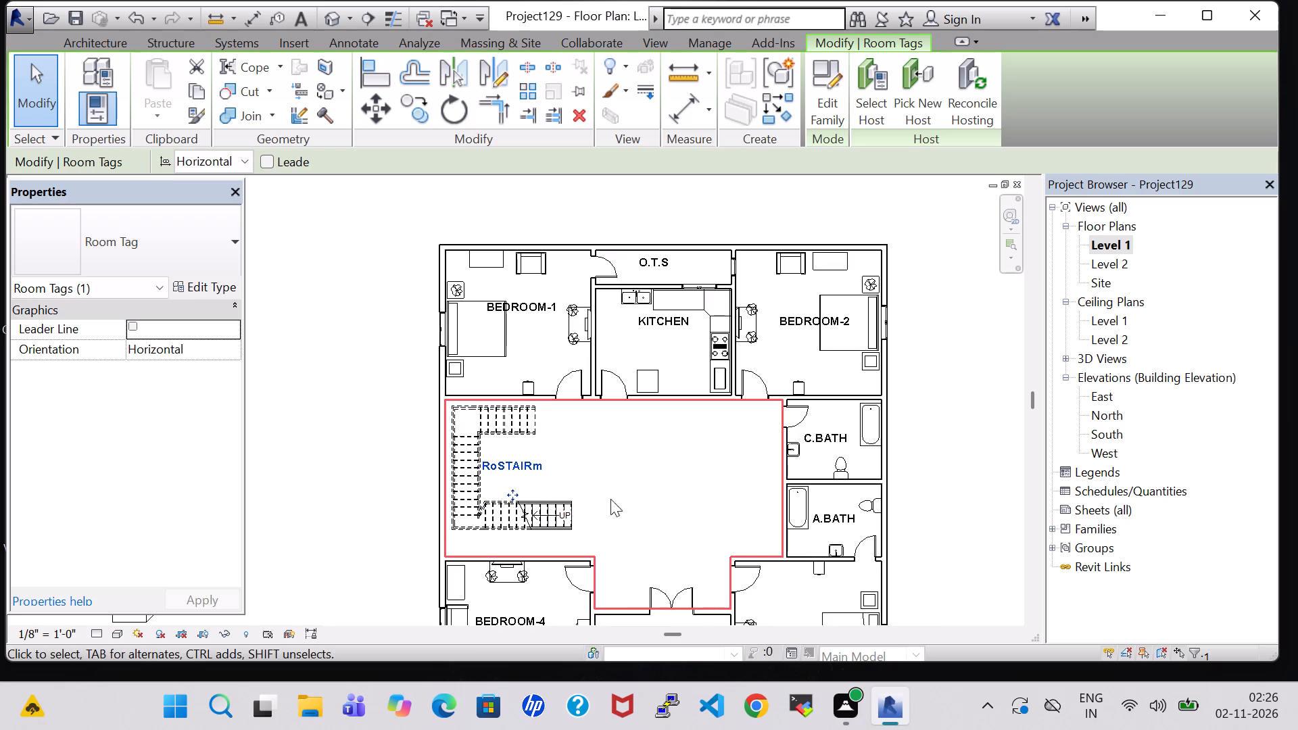
{"action": "left_click", "coordinate": [520, 441]}
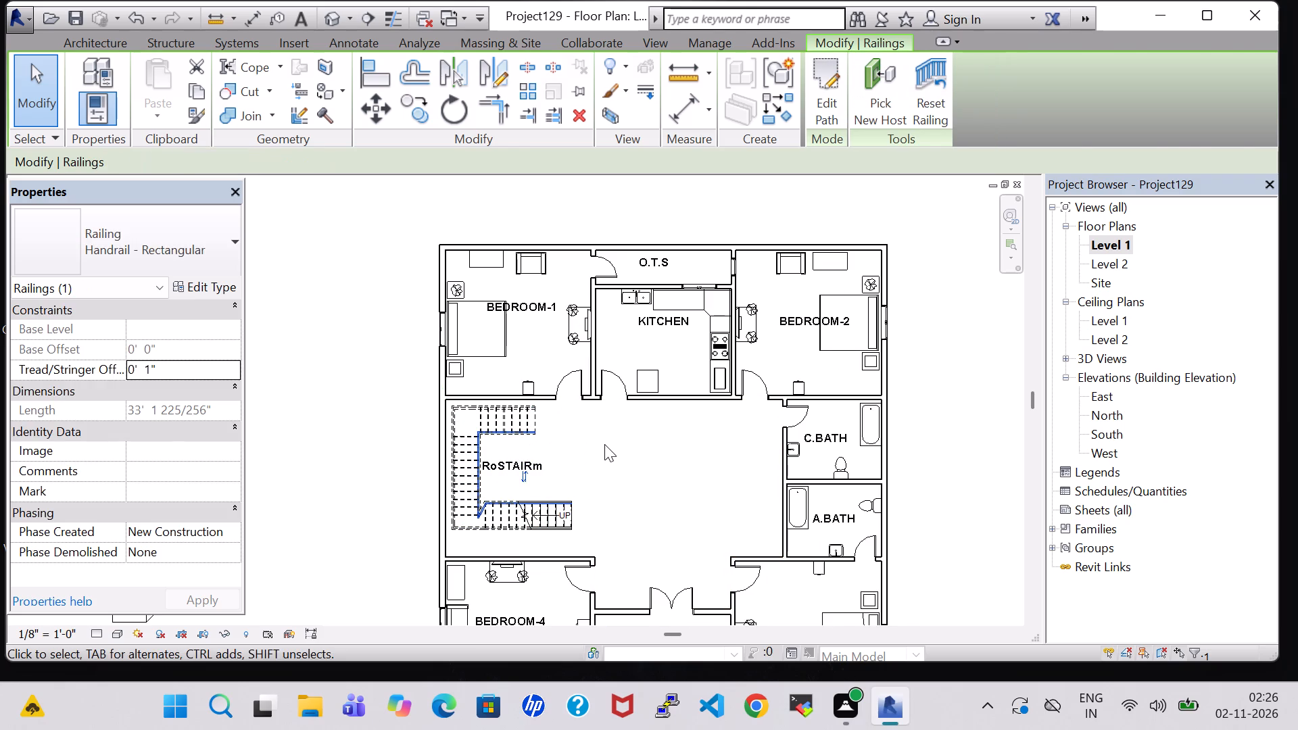
{"action": "left_click", "coordinate": [604, 444]}
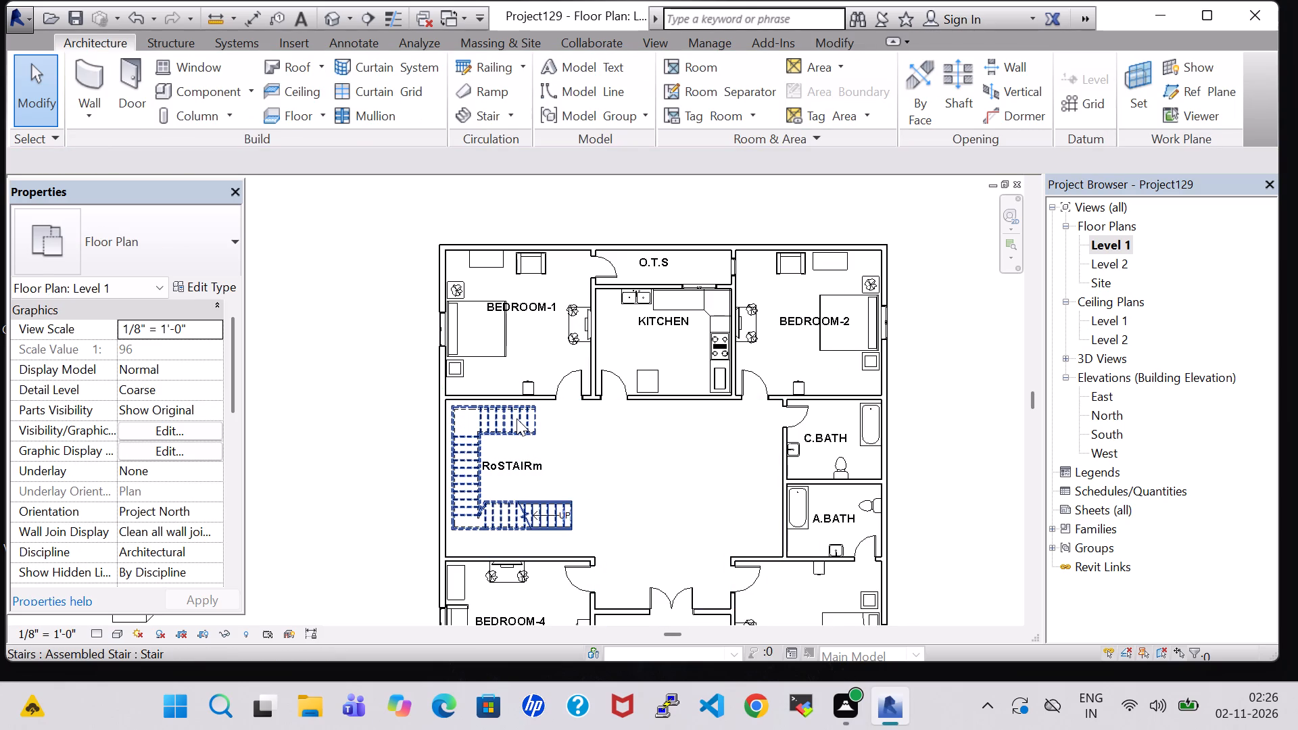
{"action": "left_click", "coordinate": [516, 418]}
{"action": "key", "text": "Down"}
{"action": "key", "text": "Down"}
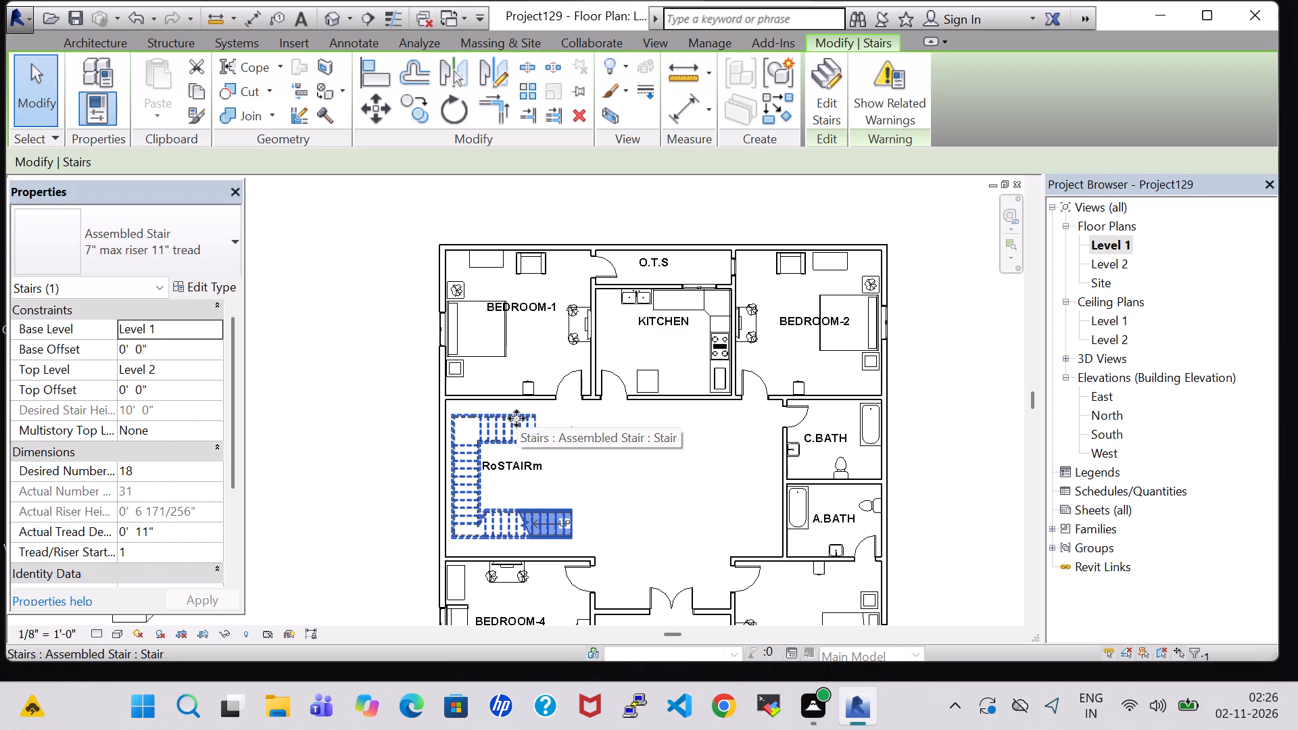
{"action": "left_click", "coordinate": [756, 485]}
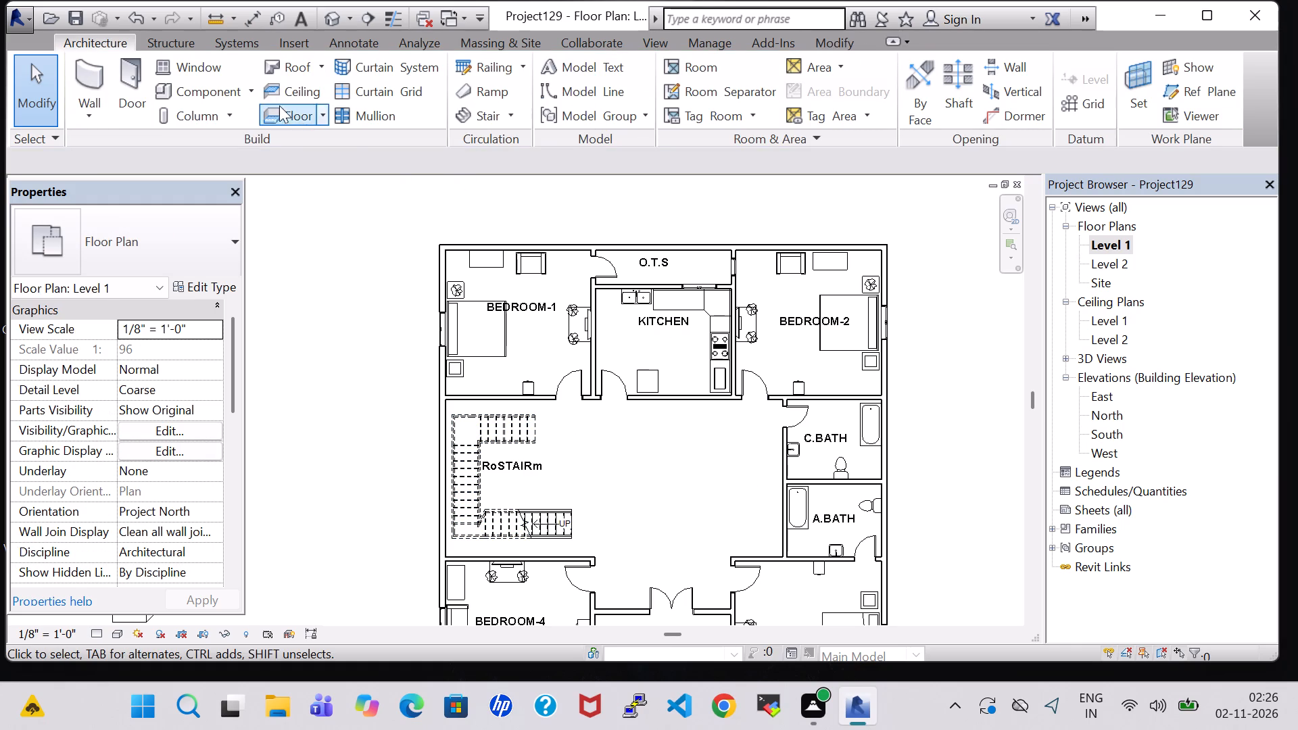
Correct the hall room's name to STAIR and nudge its tag slightly south between the stair runs.
{"action": "double_click", "coordinate": [174, 83]}
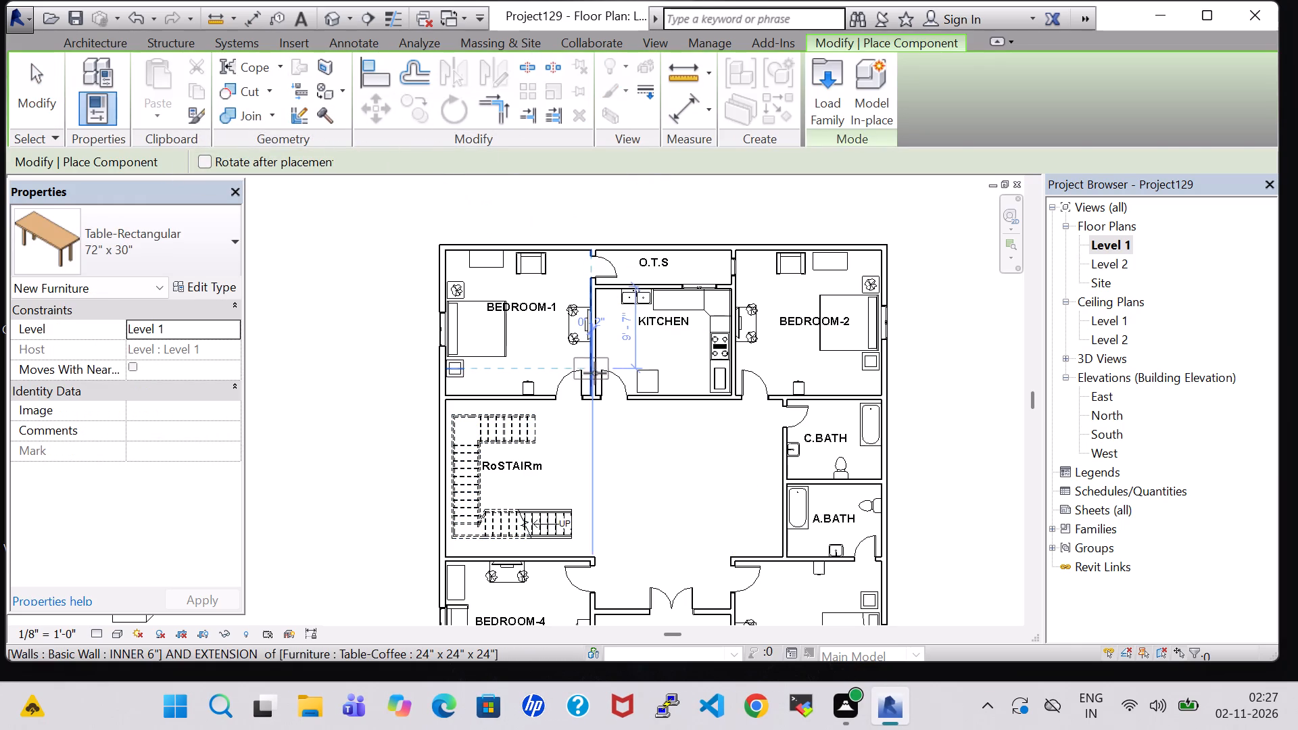
{"action": "key", "text": "Escape"}
{"action": "triple_click", "coordinate": [529, 464]}
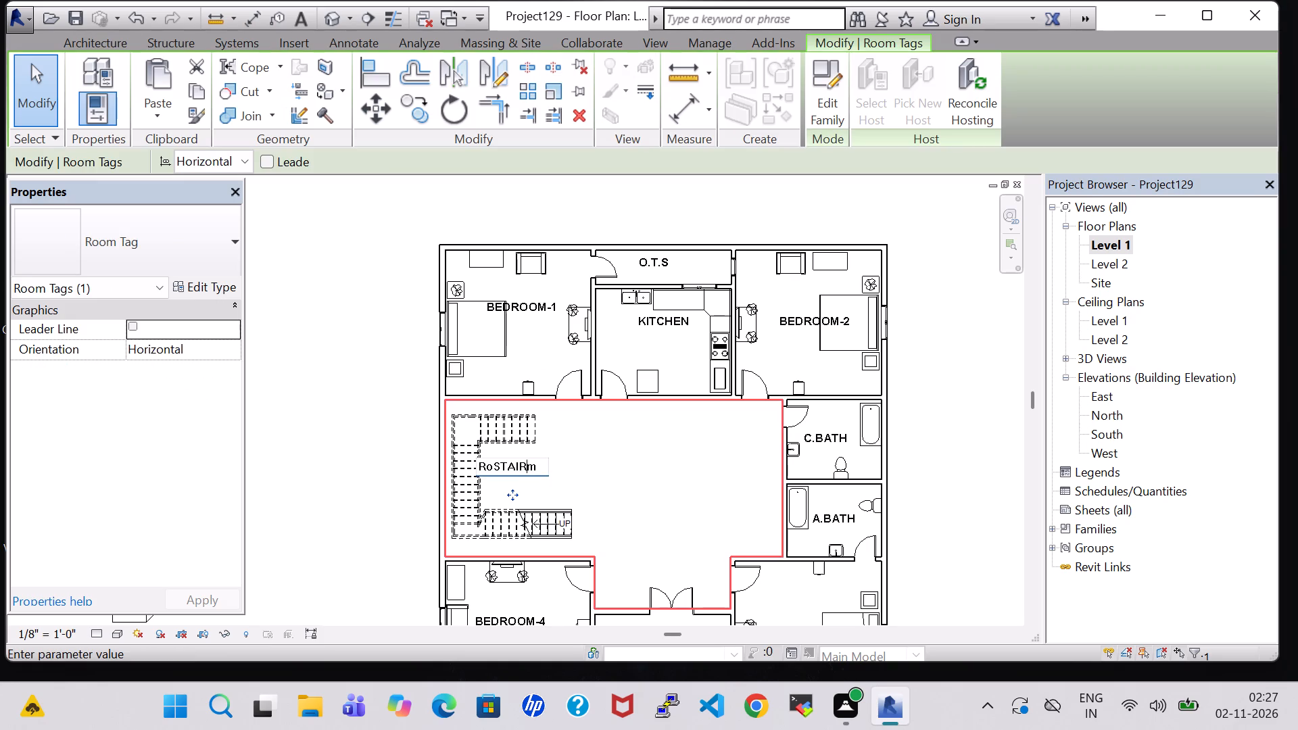
{"action": "left_click", "coordinate": [534, 469]}
{"action": "key", "text": "BackSpace"}
{"action": "left_click", "coordinate": [493, 472]}
{"action": "key", "text": "BackSpace"}
{"action": "key", "text": "BackSpace"}
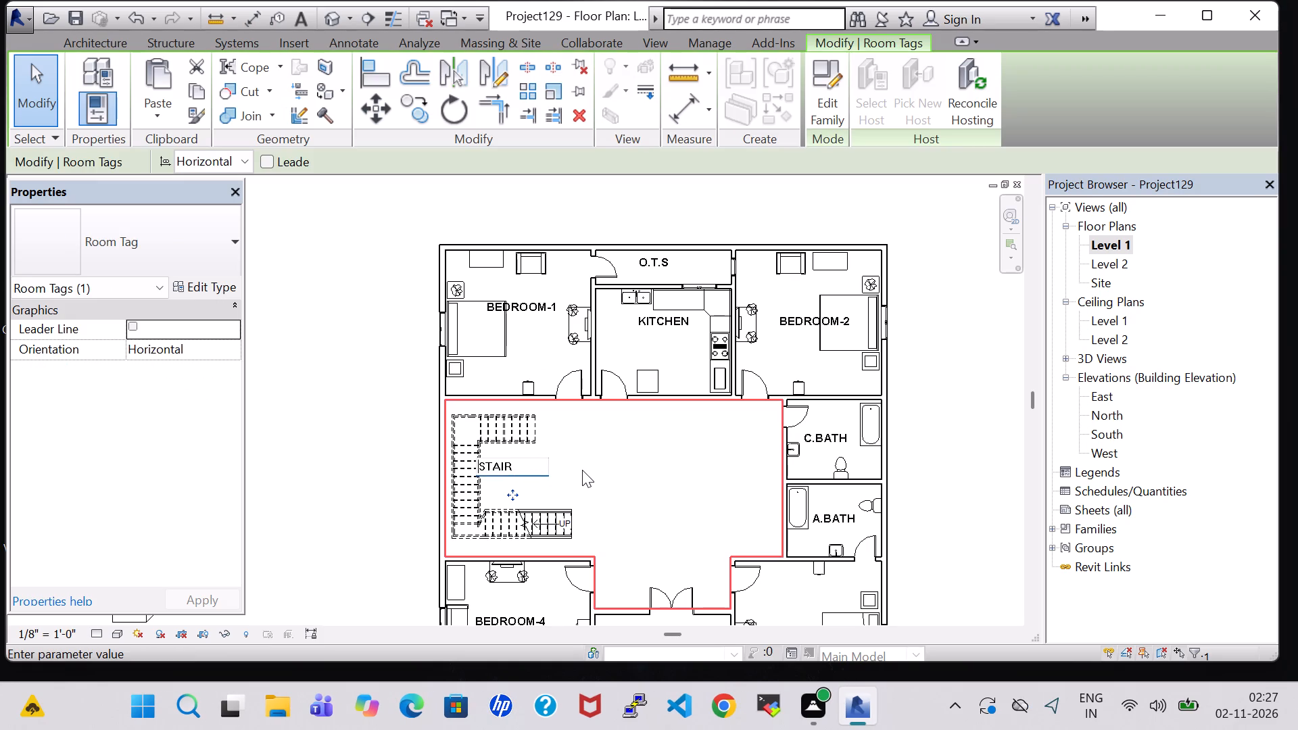
{"action": "key", "text": "Return"}
{"action": "key", "text": "Down"}
{"action": "key", "text": "Down"}
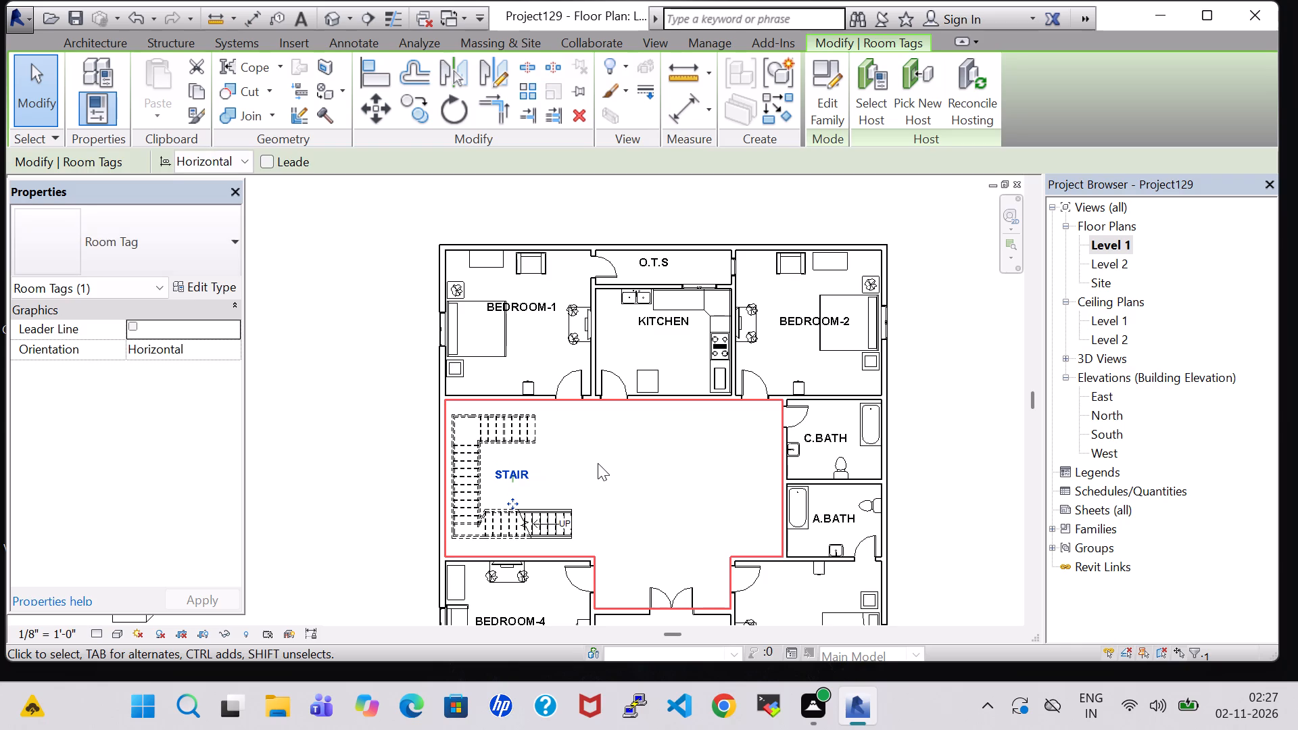
{"action": "left_click", "coordinate": [642, 451]}
Load the Table-Dining Round w Chairs family from the Furniture Tables library and place one table in the hall, just east of the STAIR label.
{"action": "left_click", "coordinate": [212, 80]}
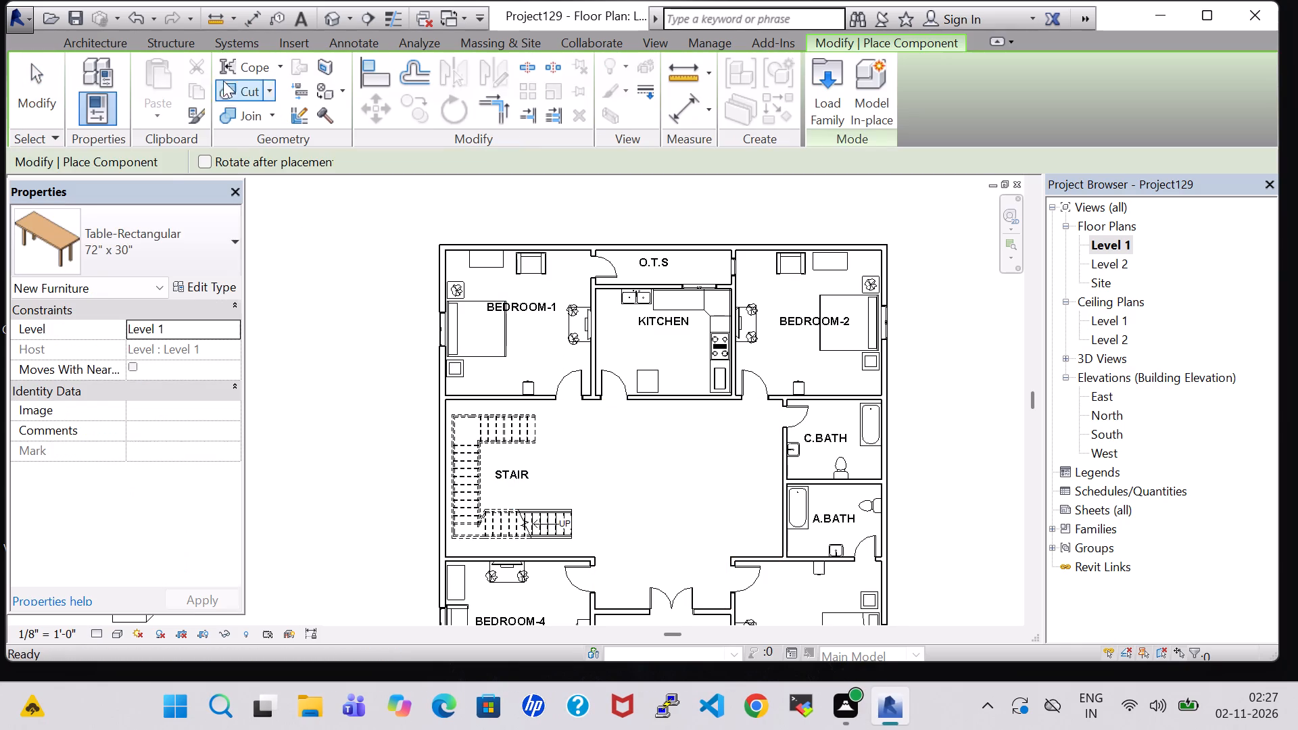
{"action": "left_click", "coordinate": [831, 102]}
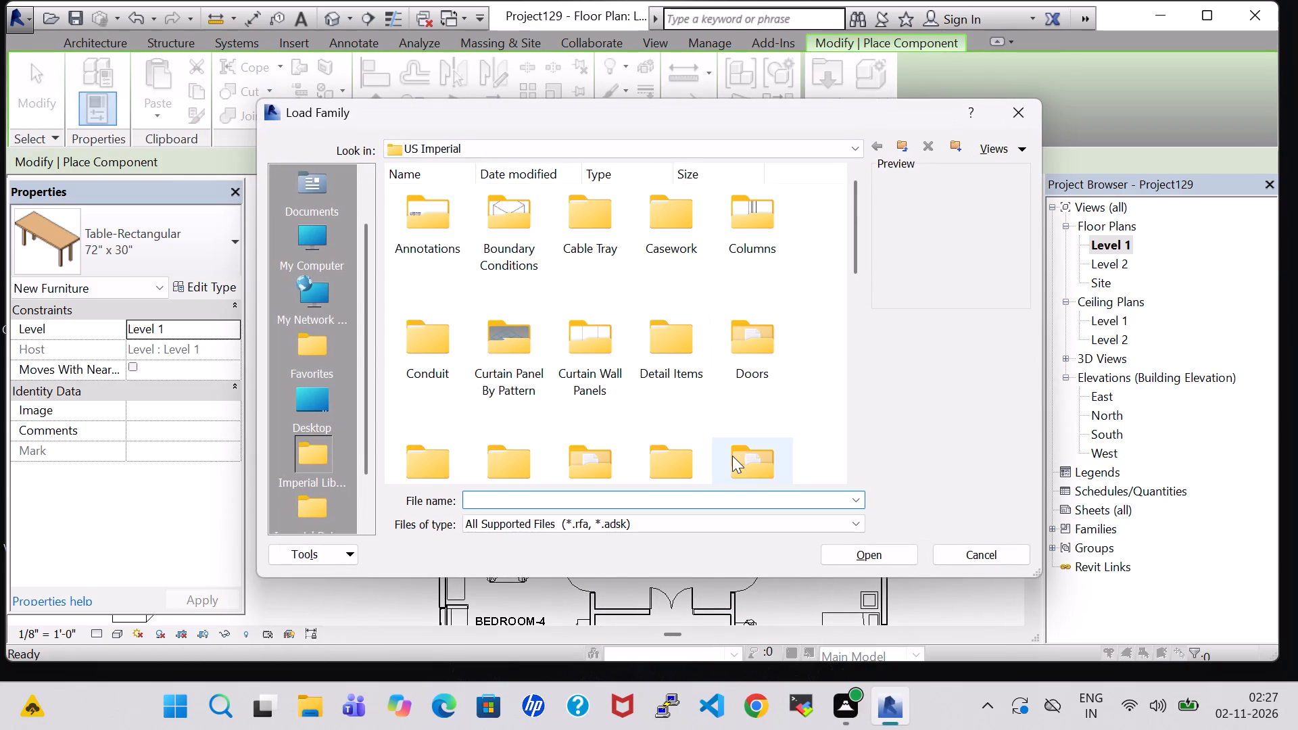
{"action": "double_click", "coordinate": [732, 456]}
{"action": "left_click", "coordinate": [655, 238]}
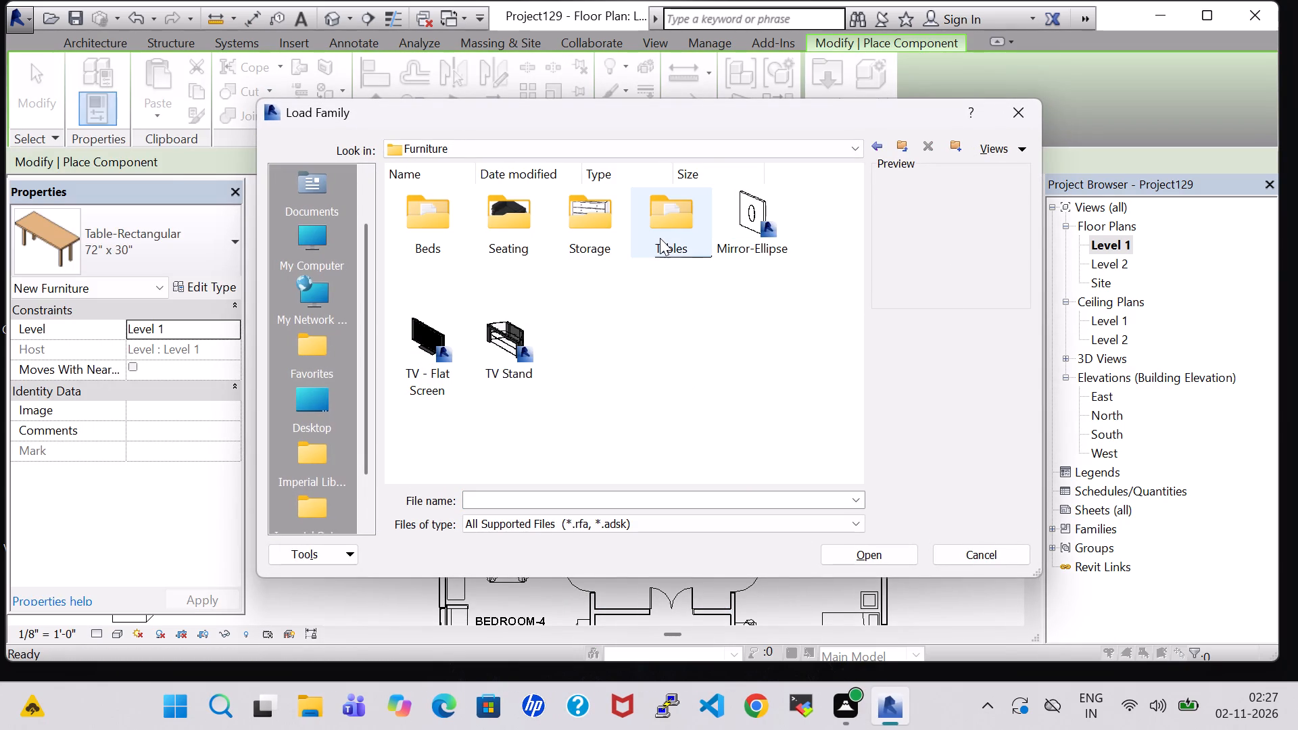
{"action": "double_click", "coordinate": [687, 355]}
{"action": "double_click", "coordinate": [667, 243]}
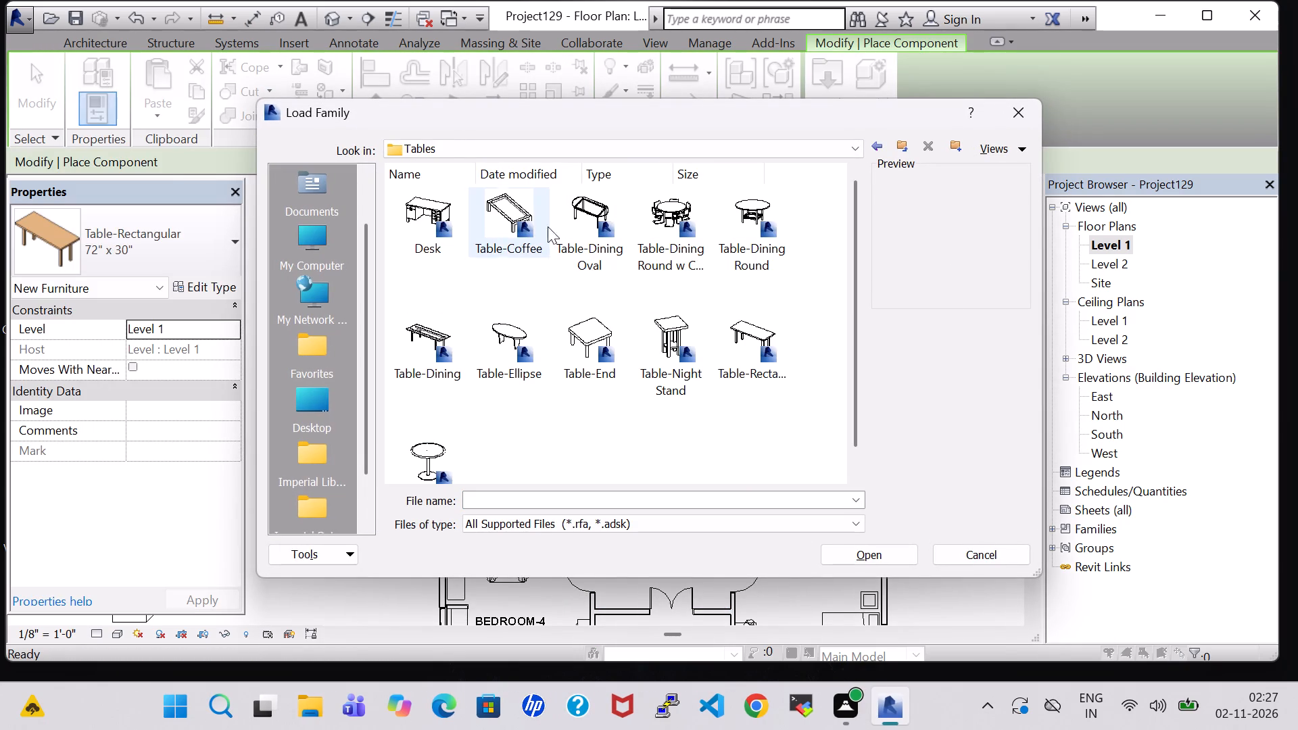
{"action": "left_click", "coordinate": [691, 223]}
{"action": "left_click", "coordinate": [902, 556]}
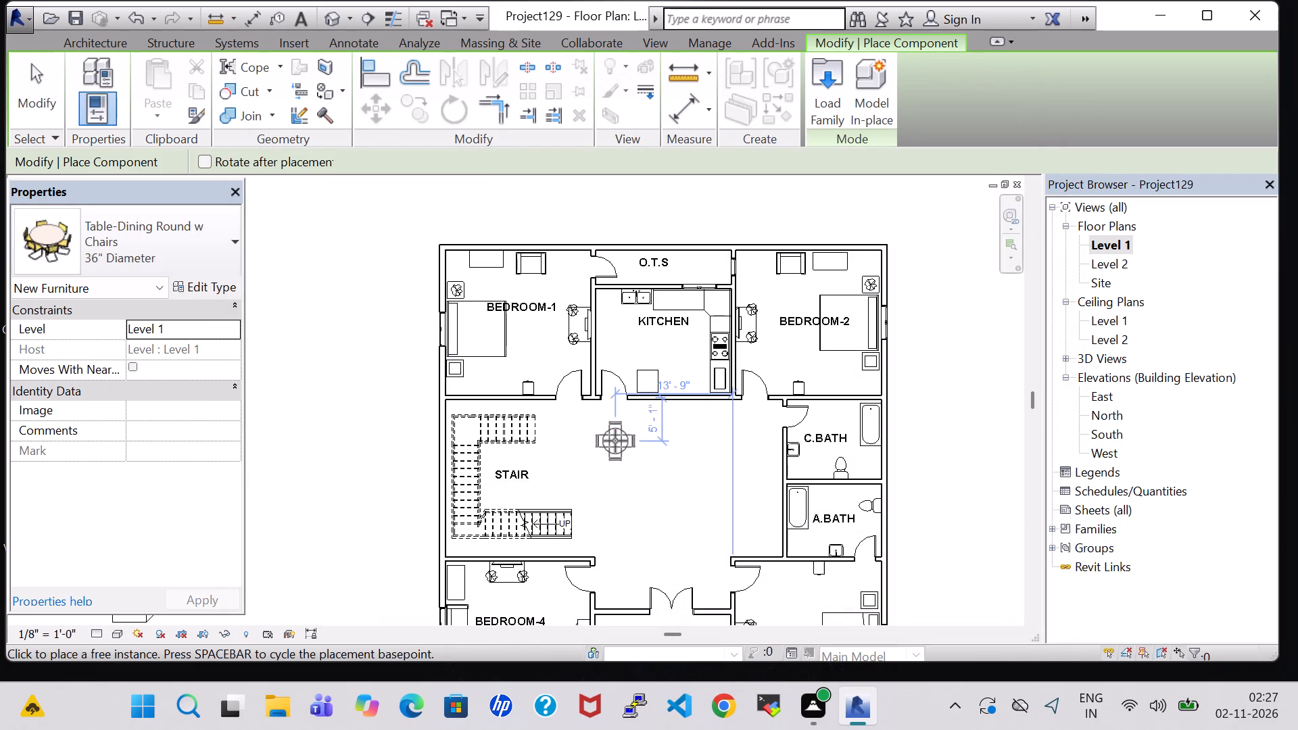
{"action": "scroll", "coordinate": [615, 441], "scroll_direction": "up", "scroll_amount": 2}
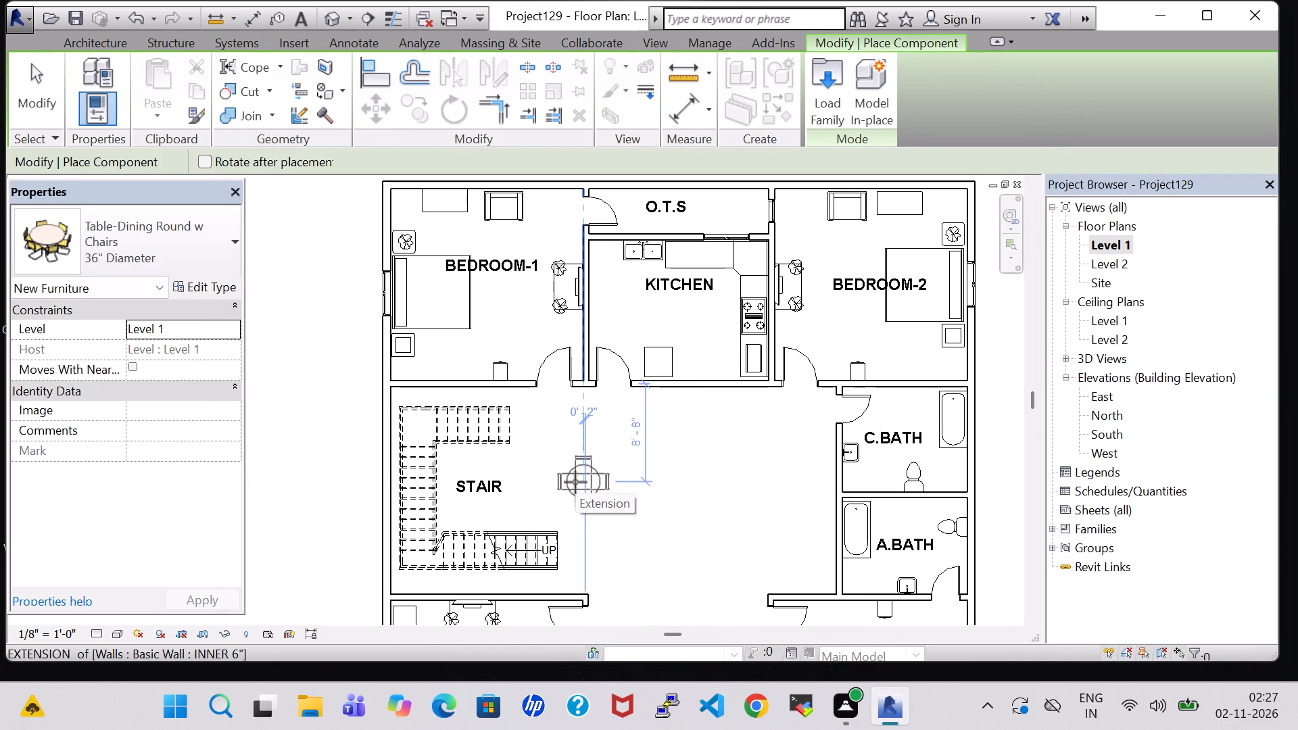
{"action": "left_click", "coordinate": [575, 482]}
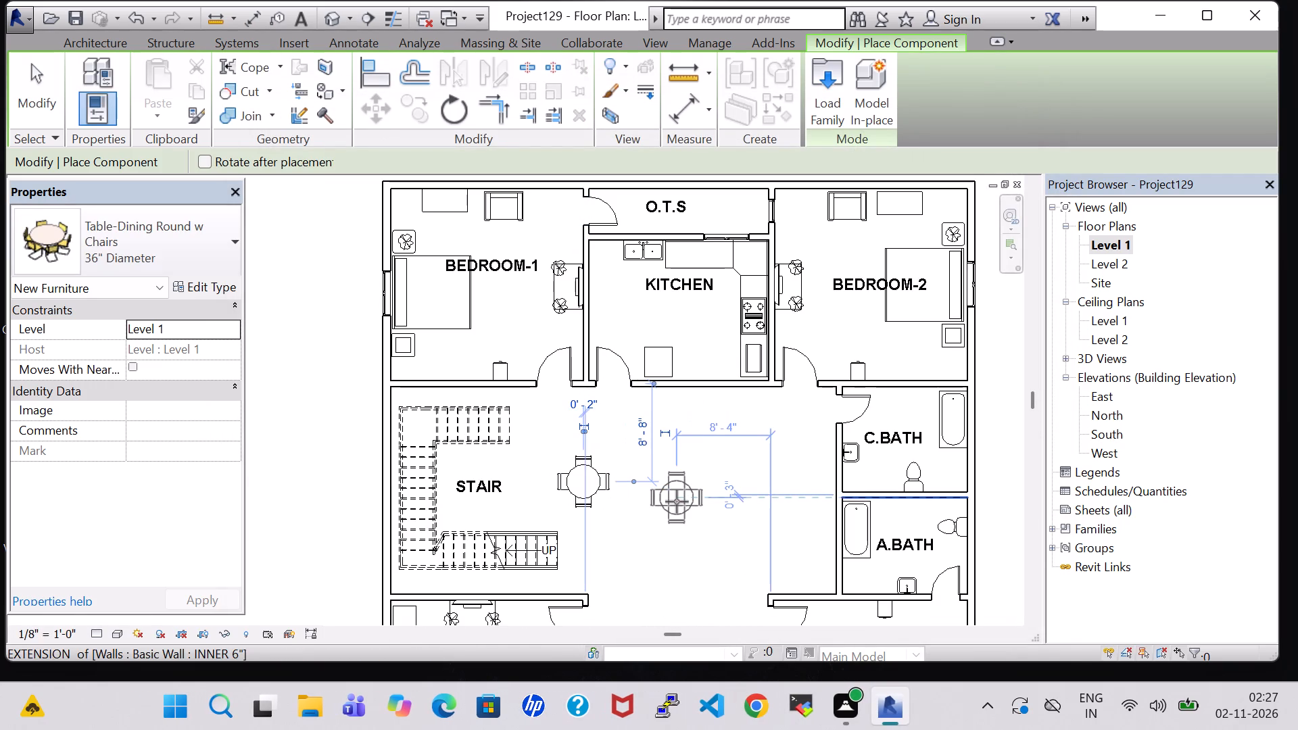
{"action": "key", "text": "Escape"}
{"action": "key", "text": "Escape"}
Change the hall's round dining table to the 60" Diameter type.
{"action": "left_click", "coordinate": [587, 466]}
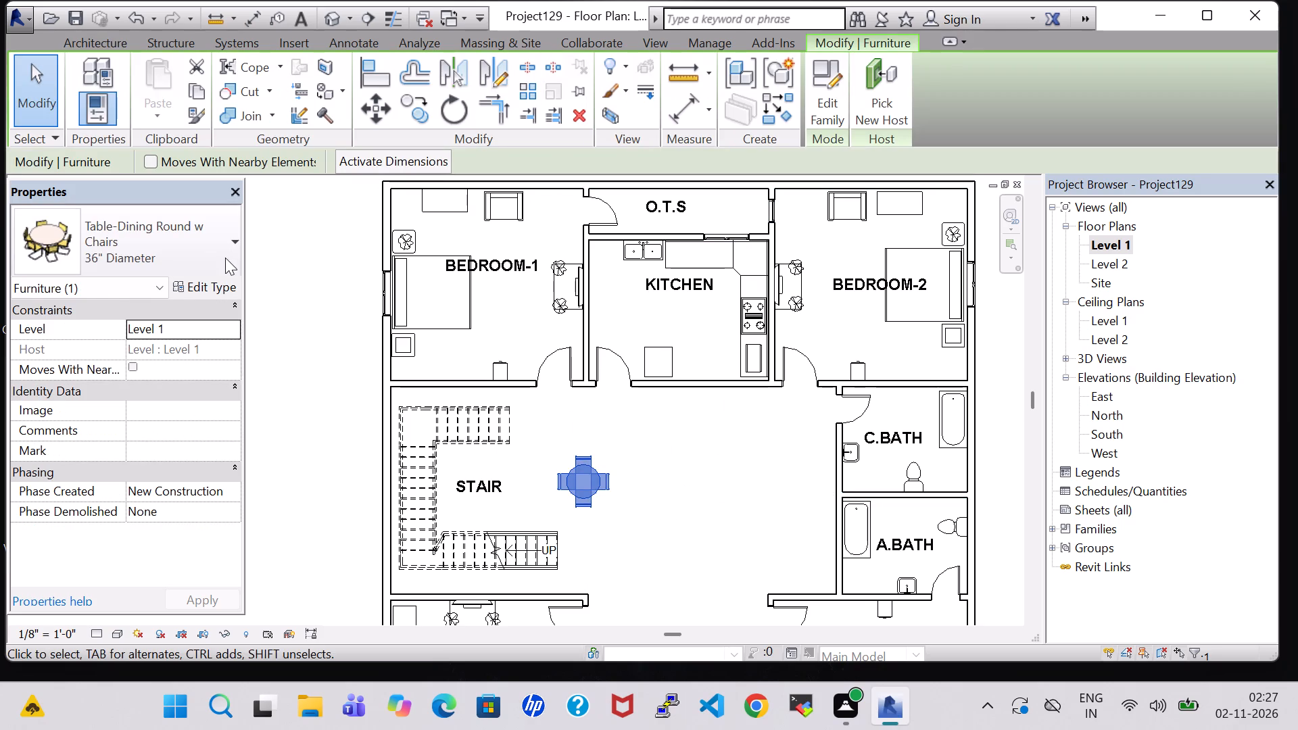
{"action": "left_click", "coordinate": [225, 285]}
{"action": "left_click", "coordinate": [414, 155]}
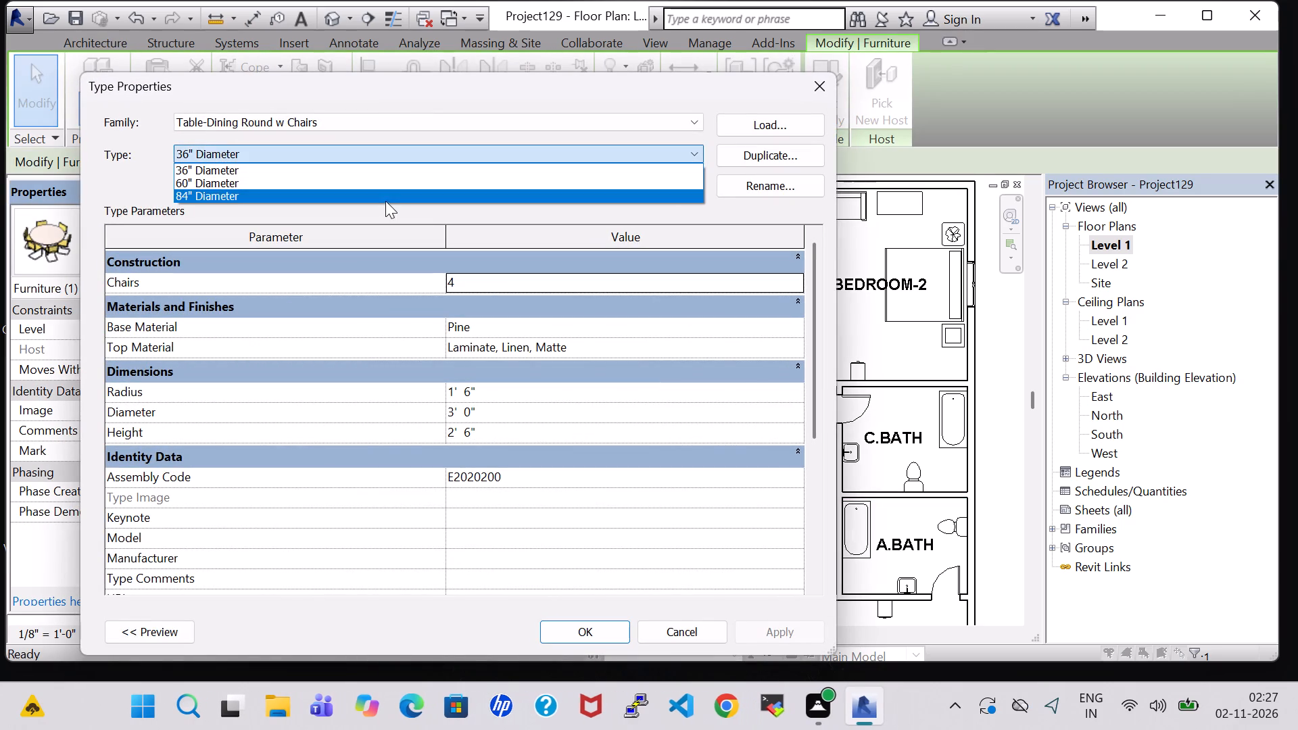
{"action": "left_click", "coordinate": [385, 183]}
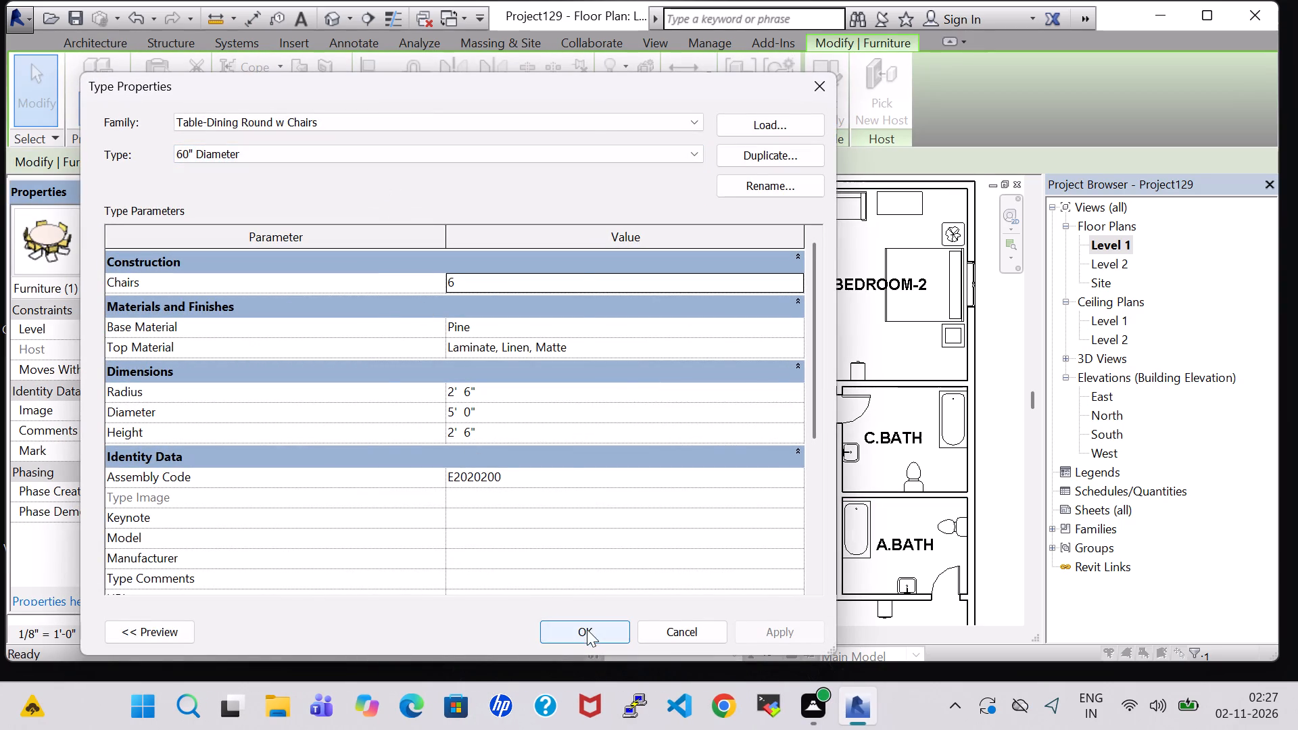
{"action": "left_click", "coordinate": [587, 629]}
Nudge the round dining table slightly north and west, toward the staircase.
{"action": "key", "text": "Up"}
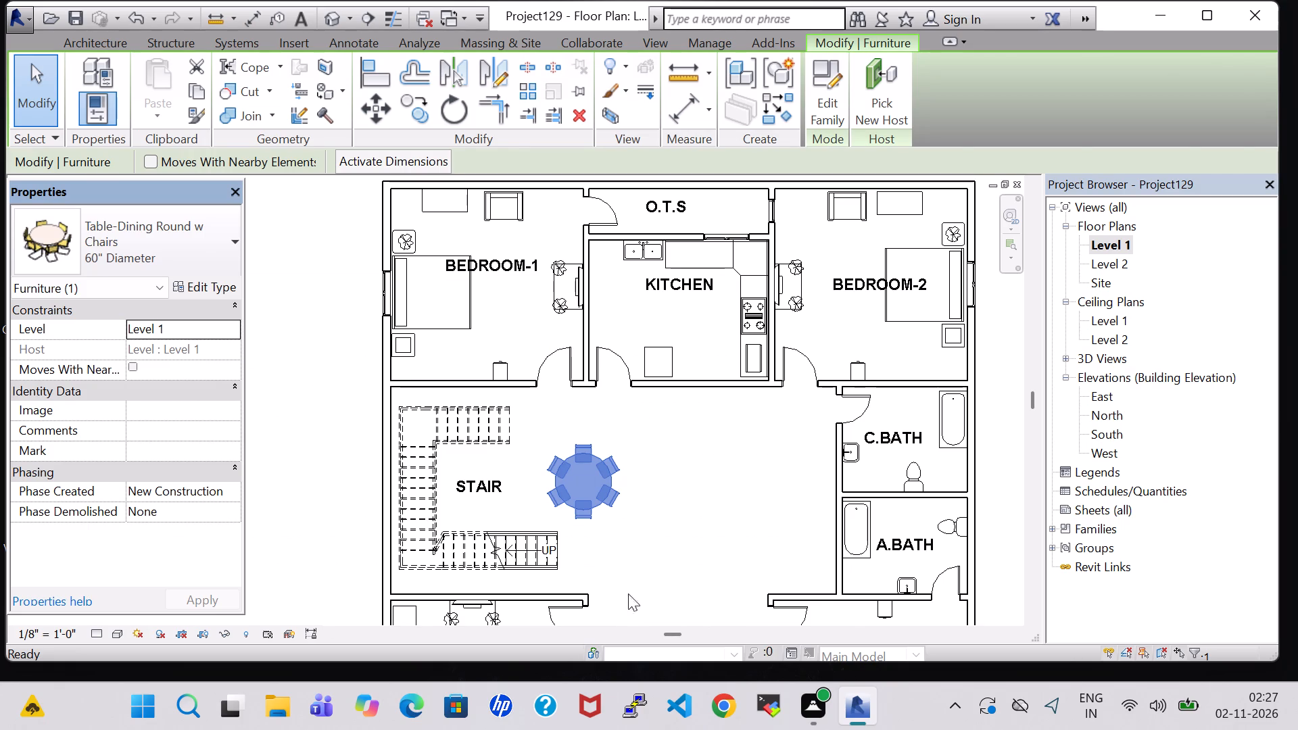
{"action": "left_click", "coordinate": [667, 510]}
{"action": "left_click", "coordinate": [600, 464]}
{"action": "key", "text": "Up"}
{"action": "key", "text": "Up"}
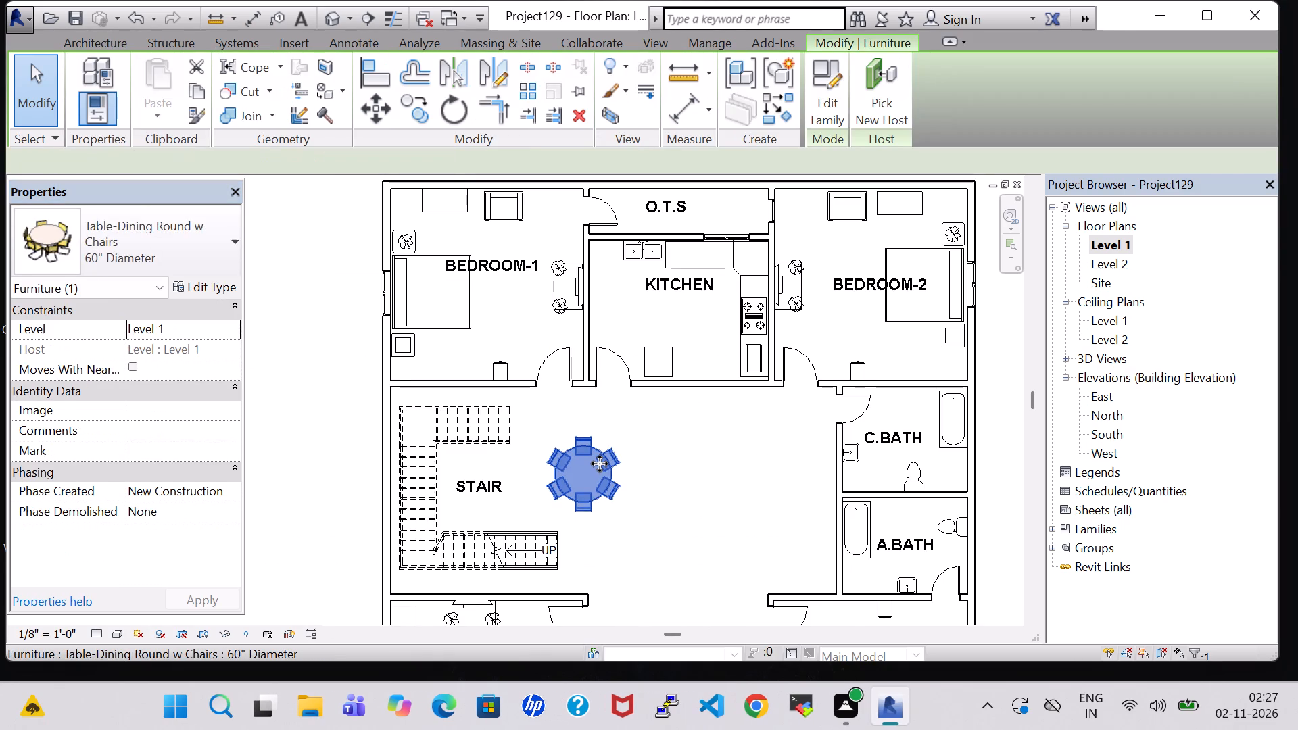
{"action": "key", "text": "Left"}
{"action": "key", "text": "Down"}
{"action": "key", "text": "Left"}
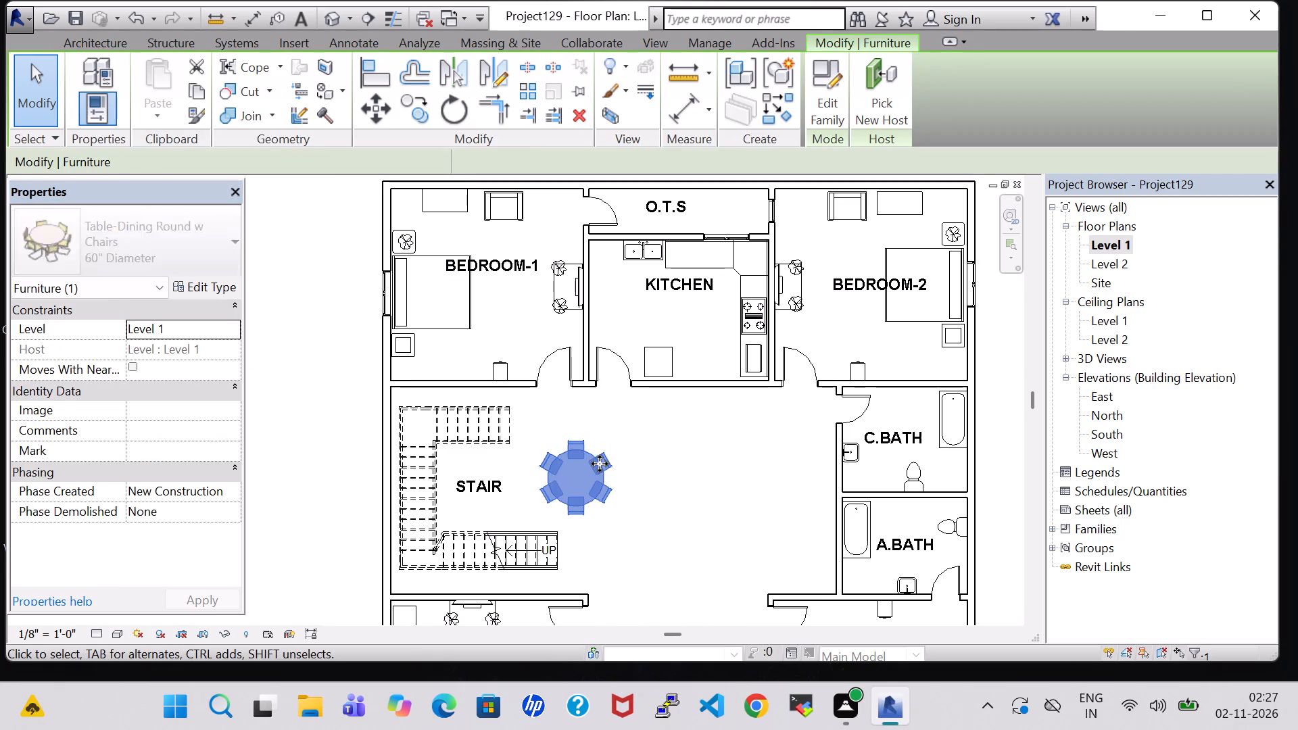
{"action": "left_click", "coordinate": [675, 450]}
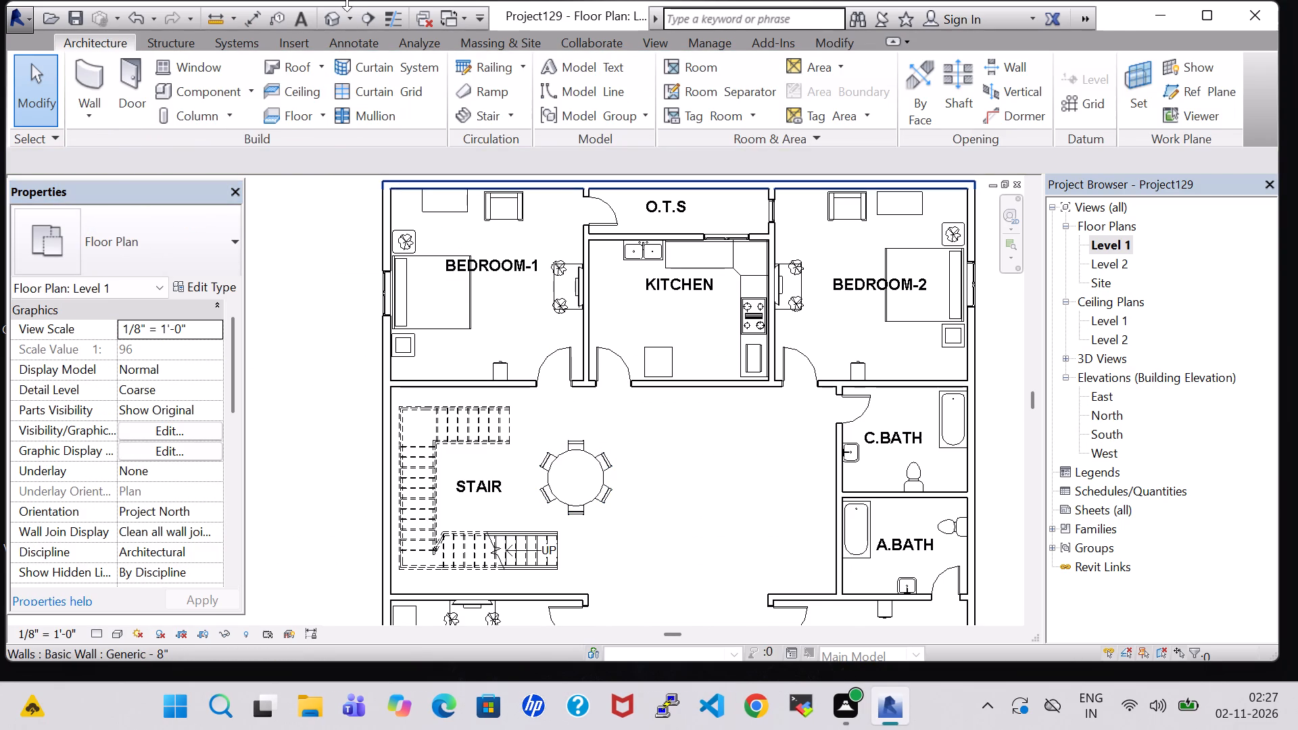
Check the dining table beside the staircase in 3D, and in the Level 1 plan nudge it further west and slightly north.
{"action": "left_click", "coordinate": [333, 13]}
{"action": "scroll", "coordinate": [610, 351], "scroll_direction": "down", "scroll_amount": 5}
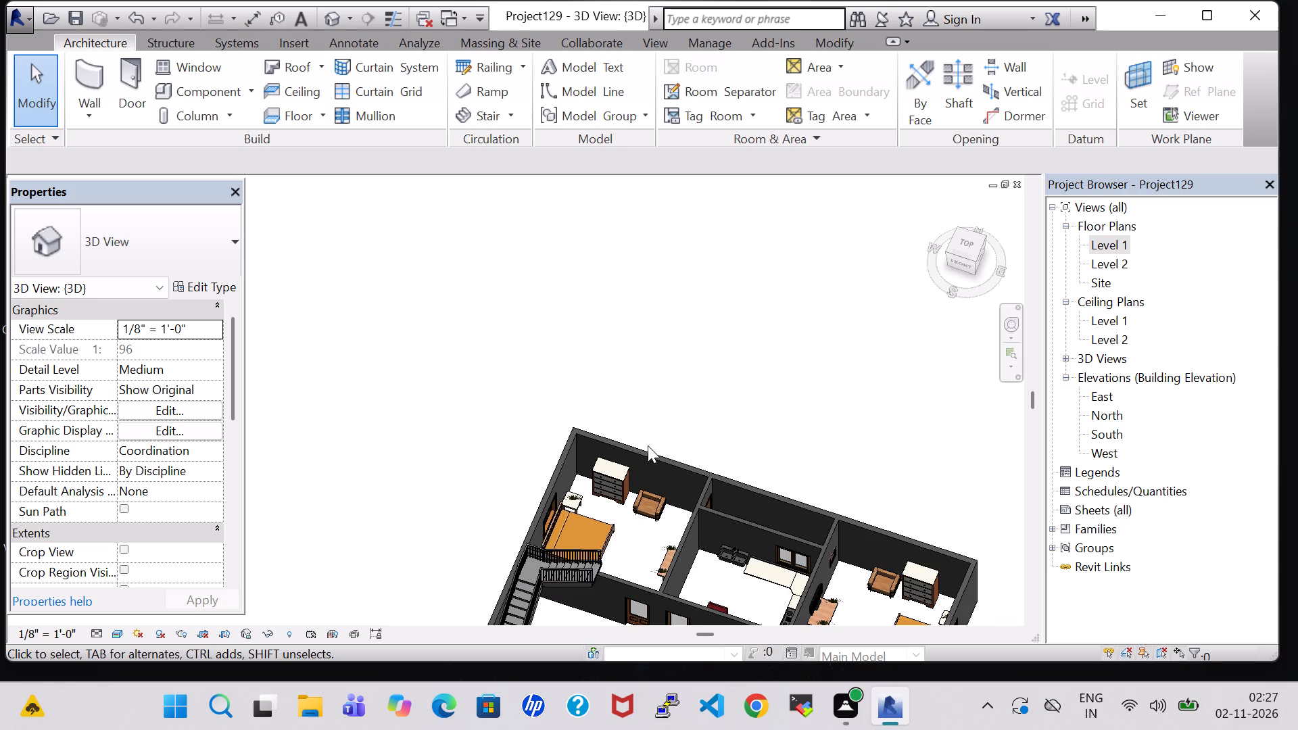
{"action": "middle_click_drag", "start_coordinate": [648, 447], "coordinate": [679, 314]}
{"action": "scroll", "coordinate": [660, 404], "scroll_direction": "up", "scroll_amount": 5}
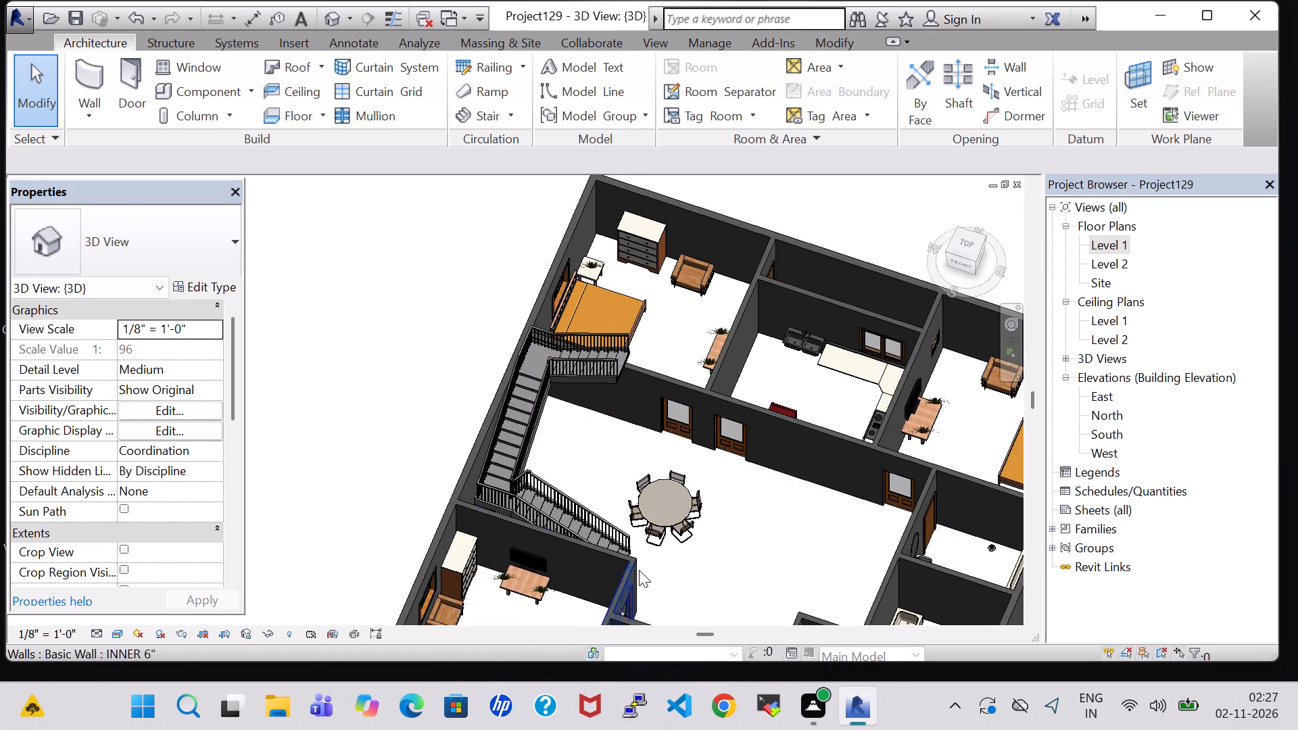
{"action": "double_click", "coordinate": [1107, 247]}
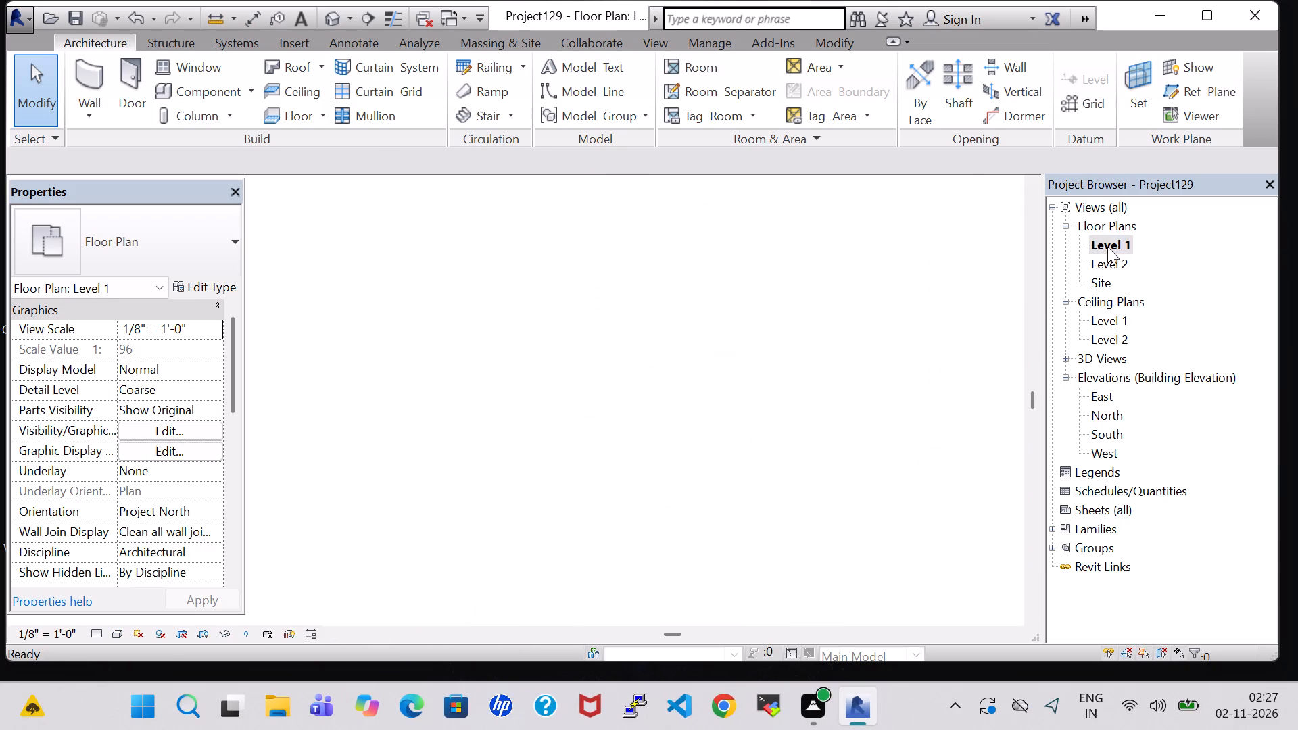
{"action": "left_click", "coordinate": [605, 477]}
{"action": "key", "text": "Left"}
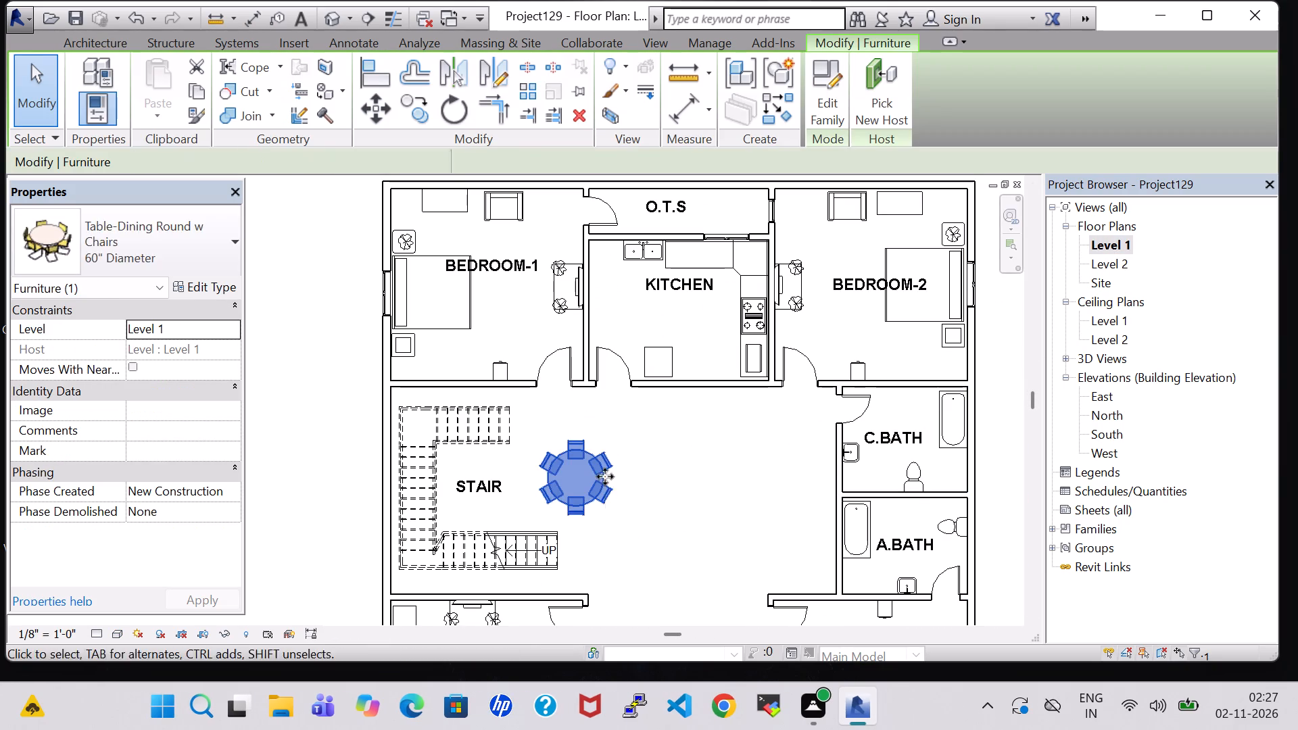
{"action": "key", "text": "Left"}
{"action": "key", "text": "Left"}
{"action": "left_click", "coordinate": [704, 470]}
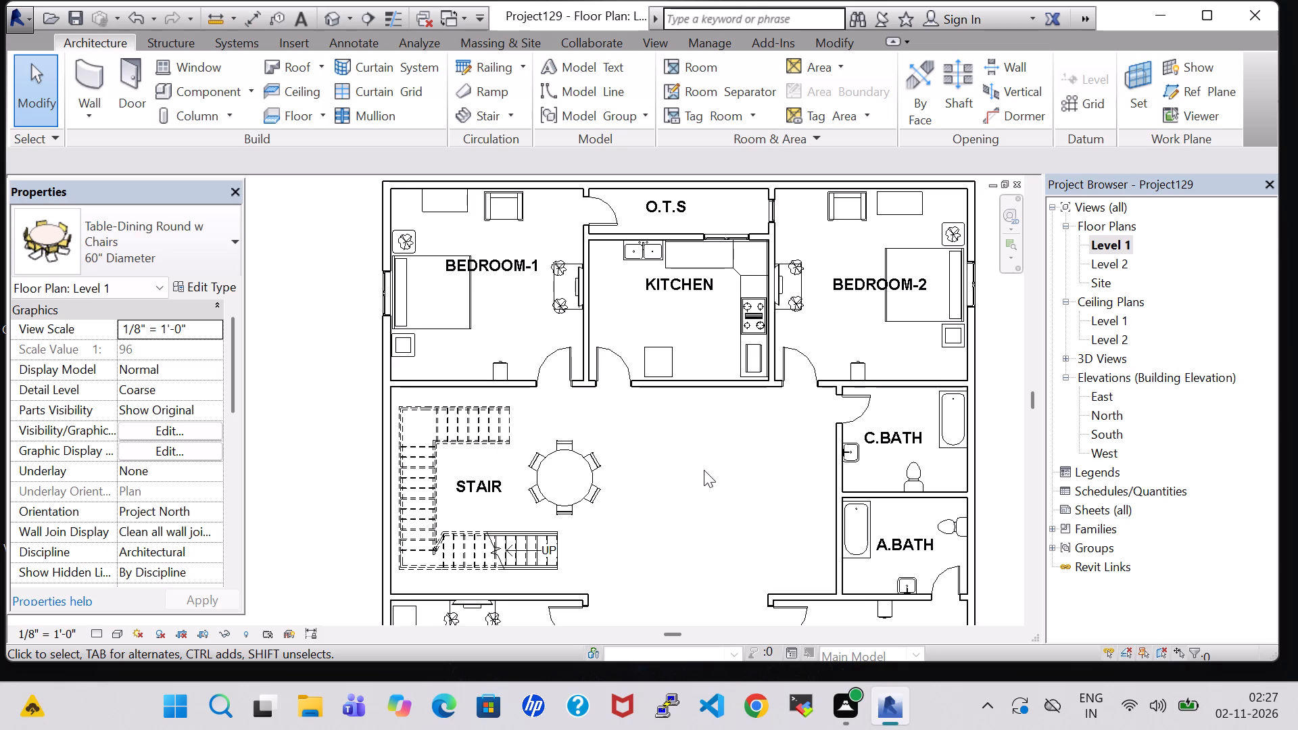
{"action": "key", "text": "Up"}
{"action": "key", "text": "Up"}
{"action": "left_click", "coordinate": [664, 466]}
{"action": "left_click", "coordinate": [596, 472]}
{"action": "key", "text": "Up"}
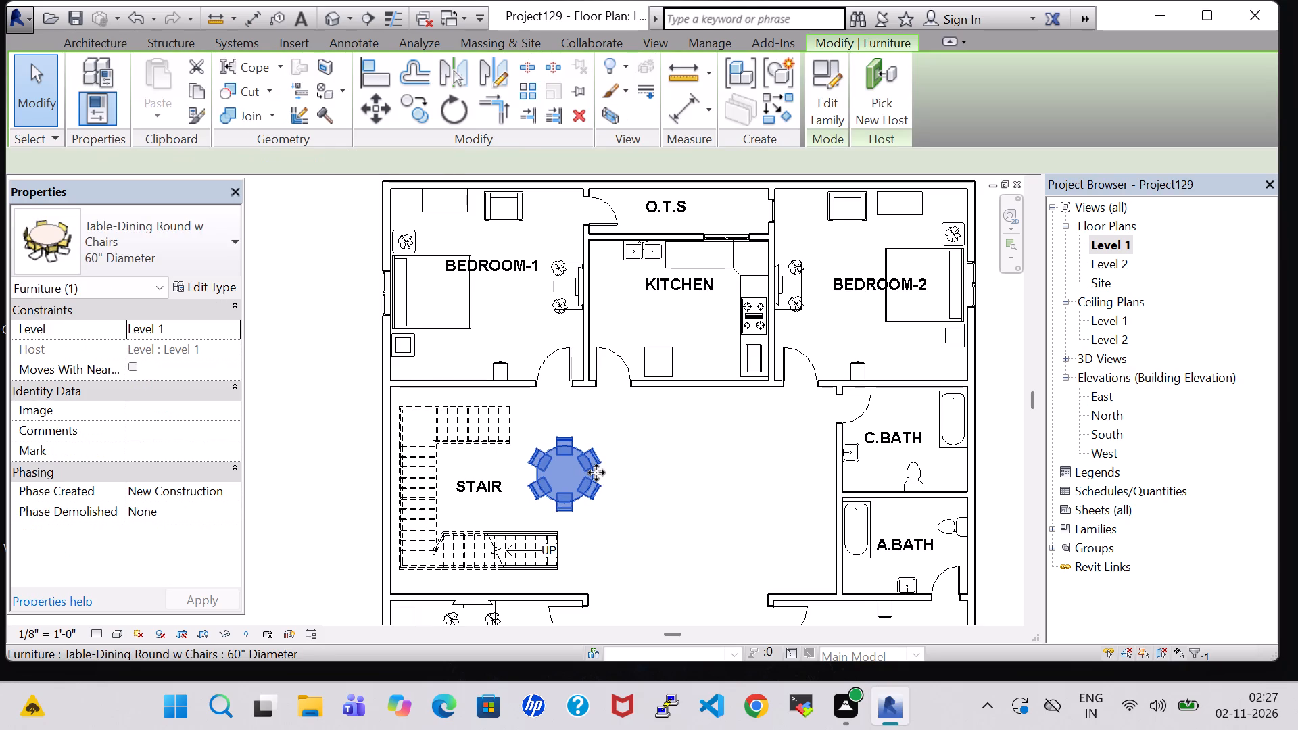
{"action": "left_click", "coordinate": [675, 464]}
Load the Sofa-Corbu family and place two sofas in the hall: one south of the kitchen, one rotated 90° just east of the dining table.
{"action": "scroll", "coordinate": [675, 464], "scroll_direction": "down", "scroll_amount": 1}
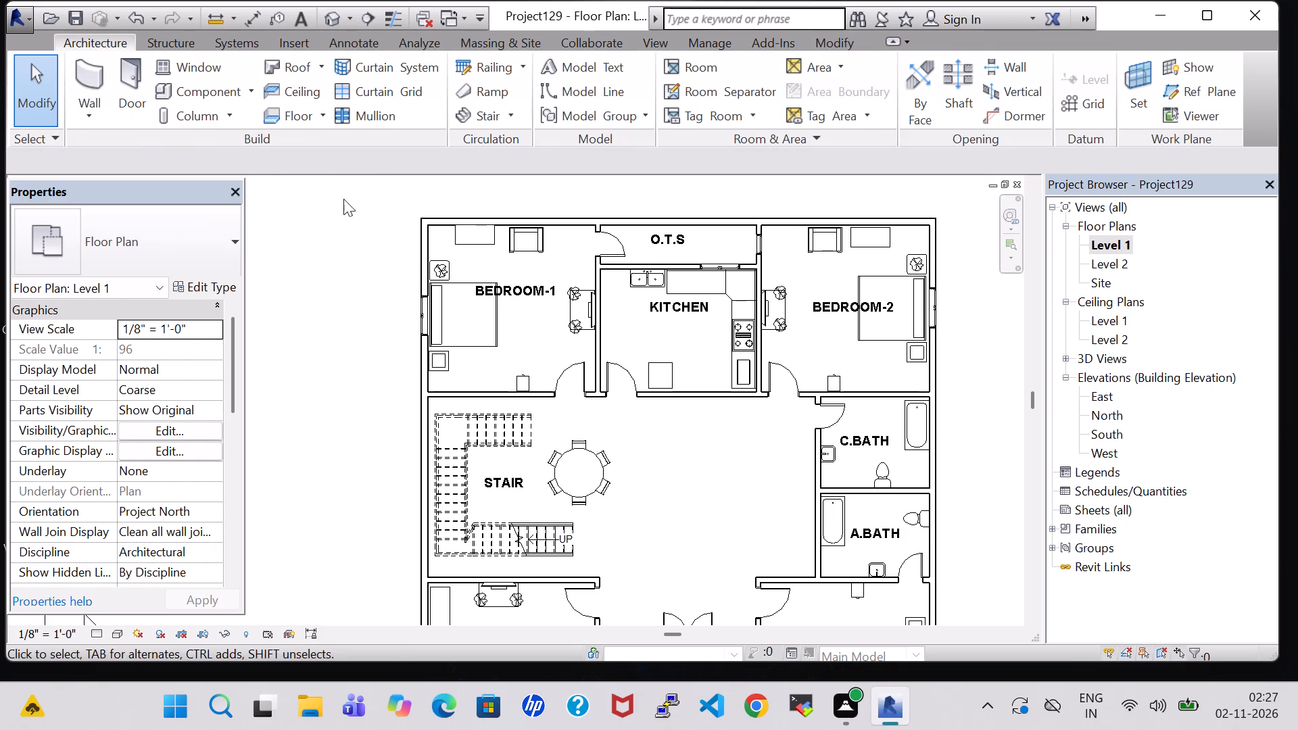
{"action": "left_click", "coordinate": [201, 87]}
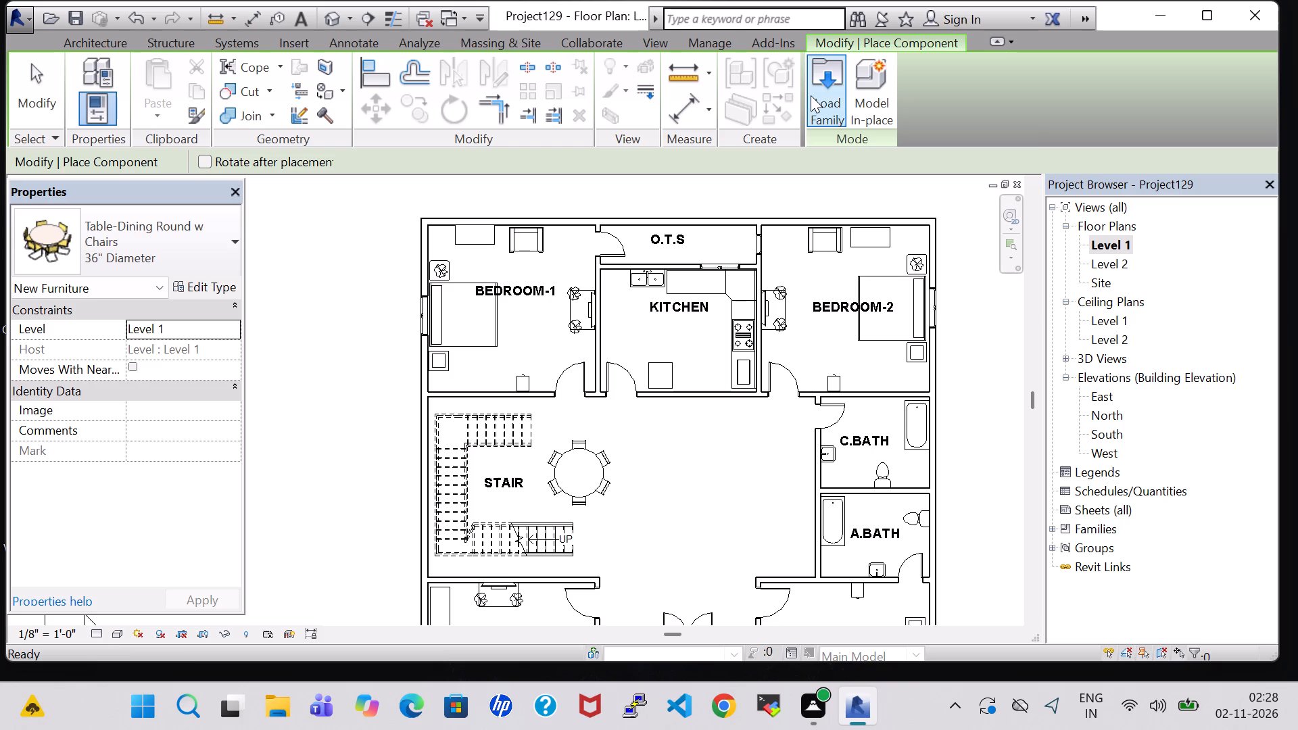
{"action": "left_click", "coordinate": [811, 95]}
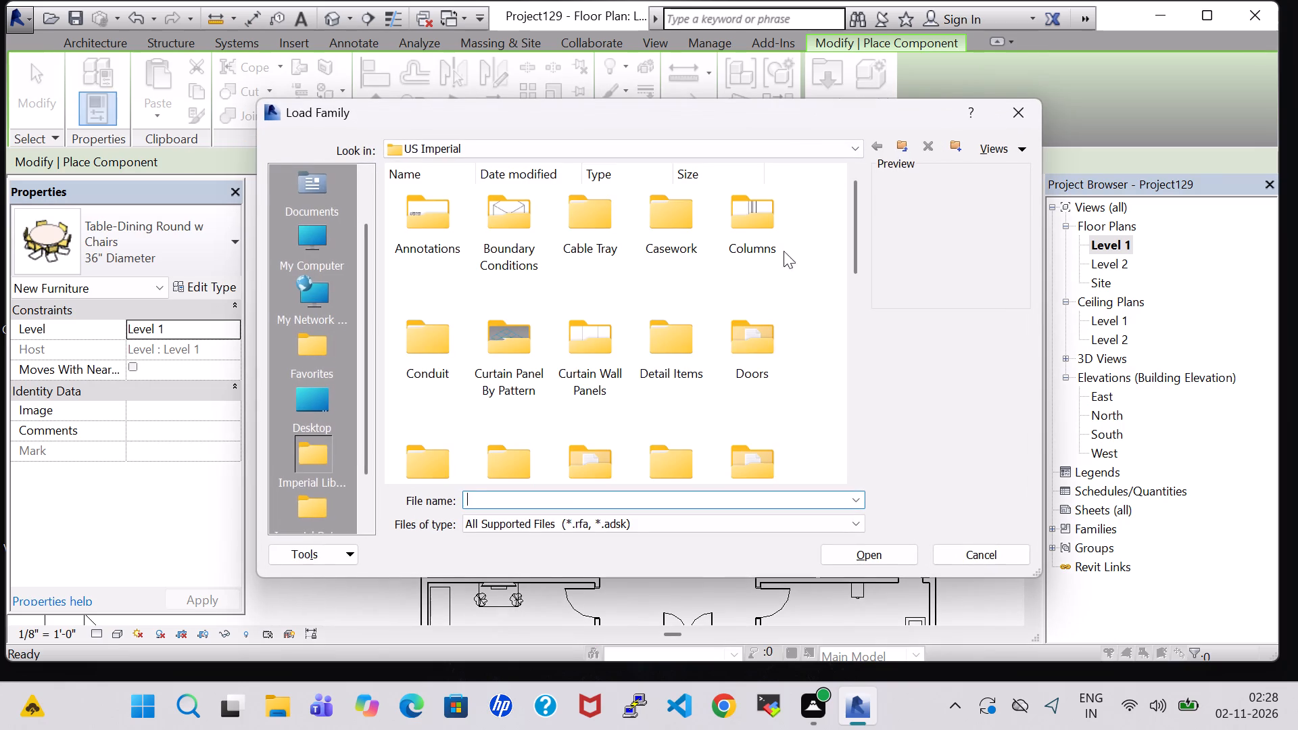
{"action": "left_click", "coordinate": [771, 456]}
{"action": "double_click", "coordinate": [771, 456]}
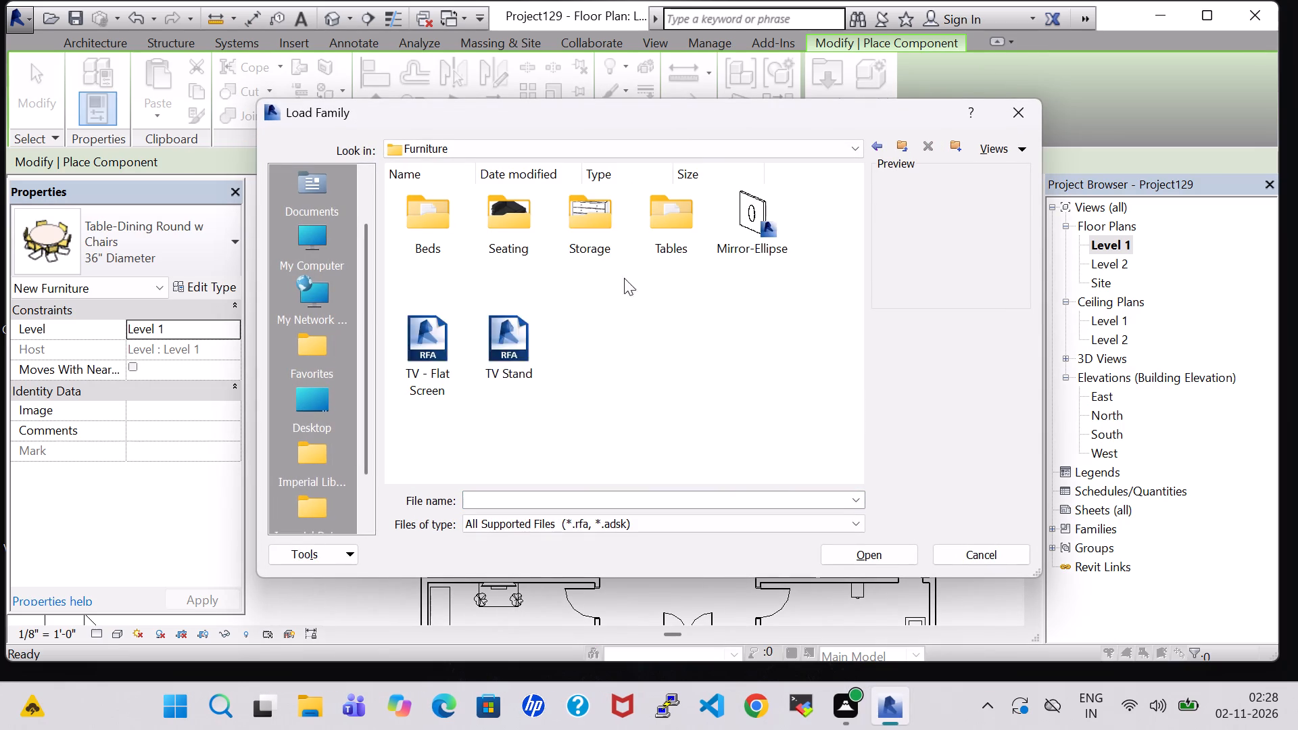
{"action": "double_click", "coordinate": [530, 229]}
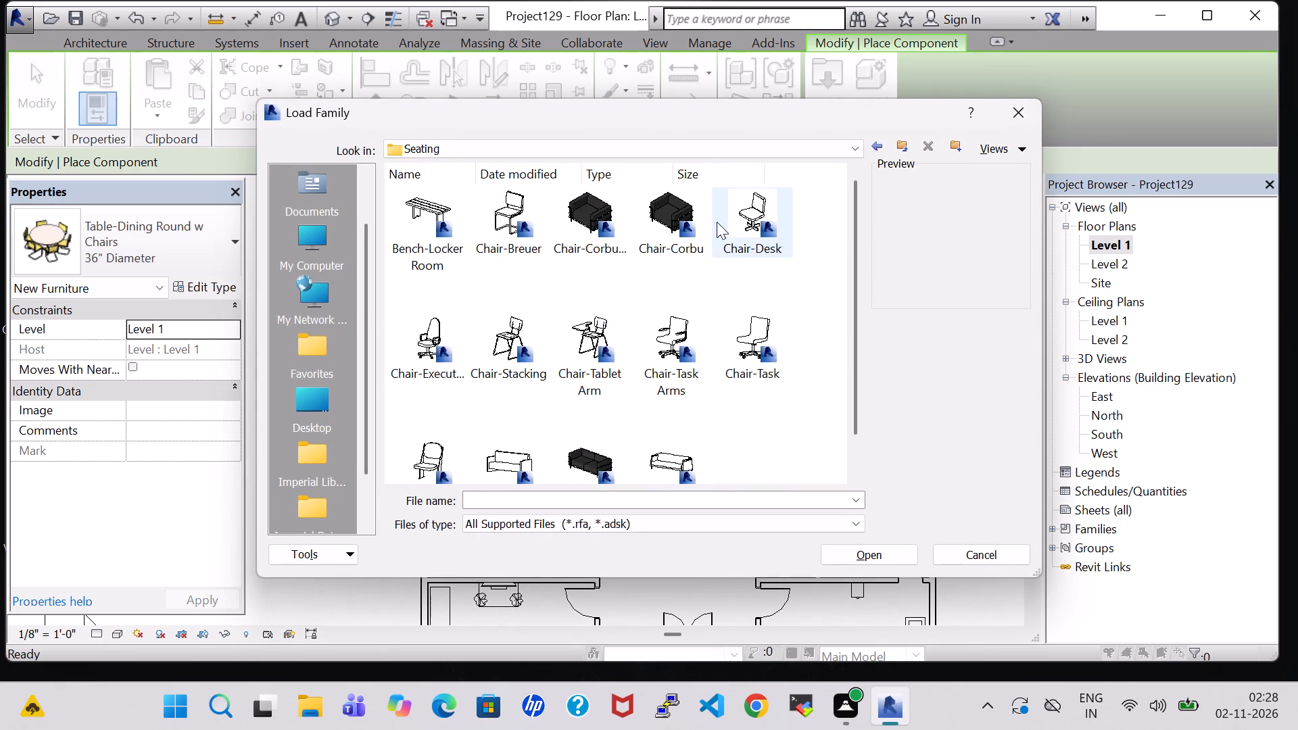
{"action": "left_click", "coordinate": [589, 452]}
{"action": "left_click", "coordinate": [868, 549]}
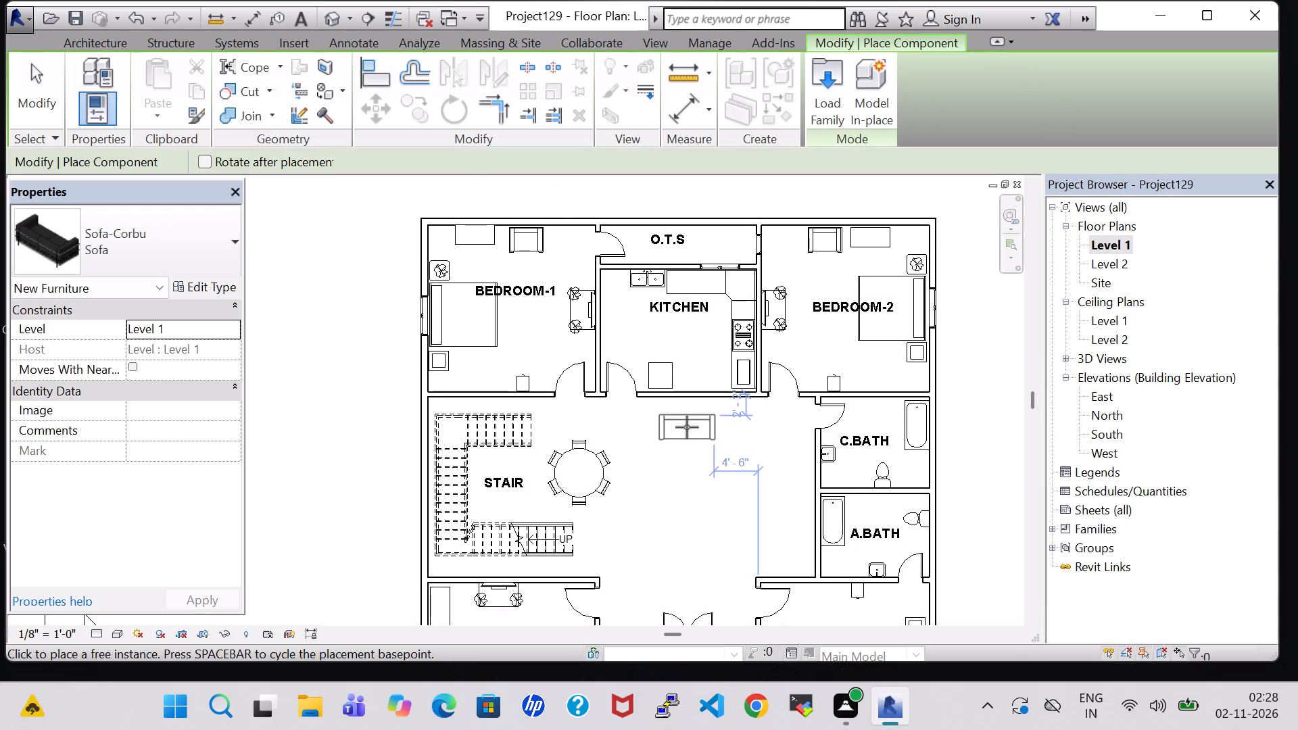
{"action": "double_click", "coordinate": [687, 427]}
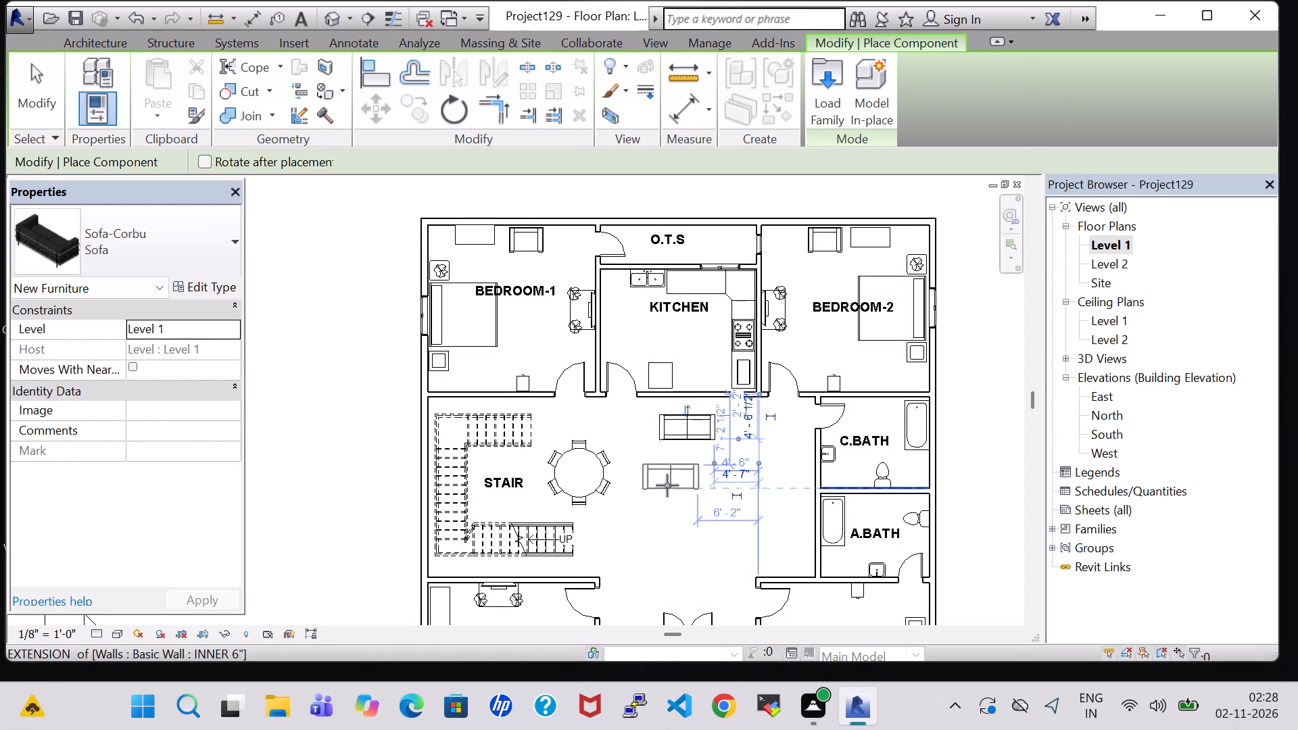
{"action": "key", "text": "space"}
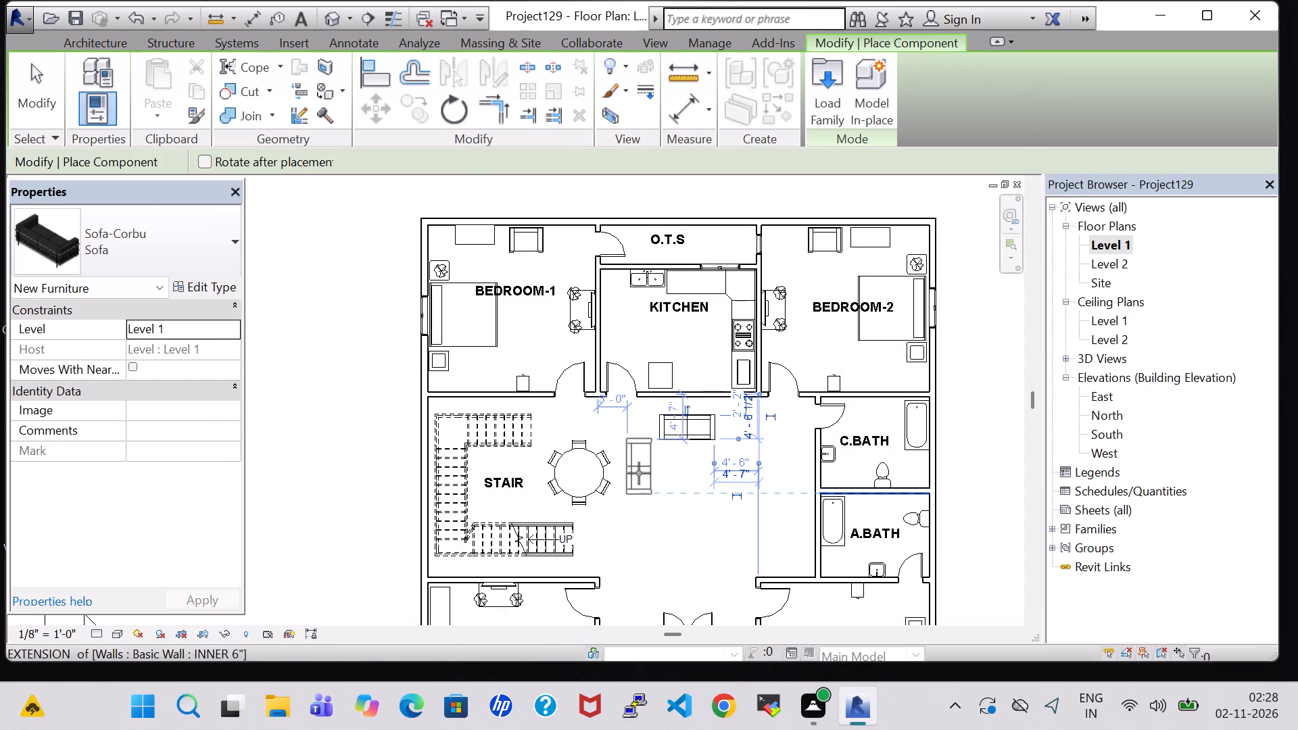
{"action": "left_click", "coordinate": [634, 475]}
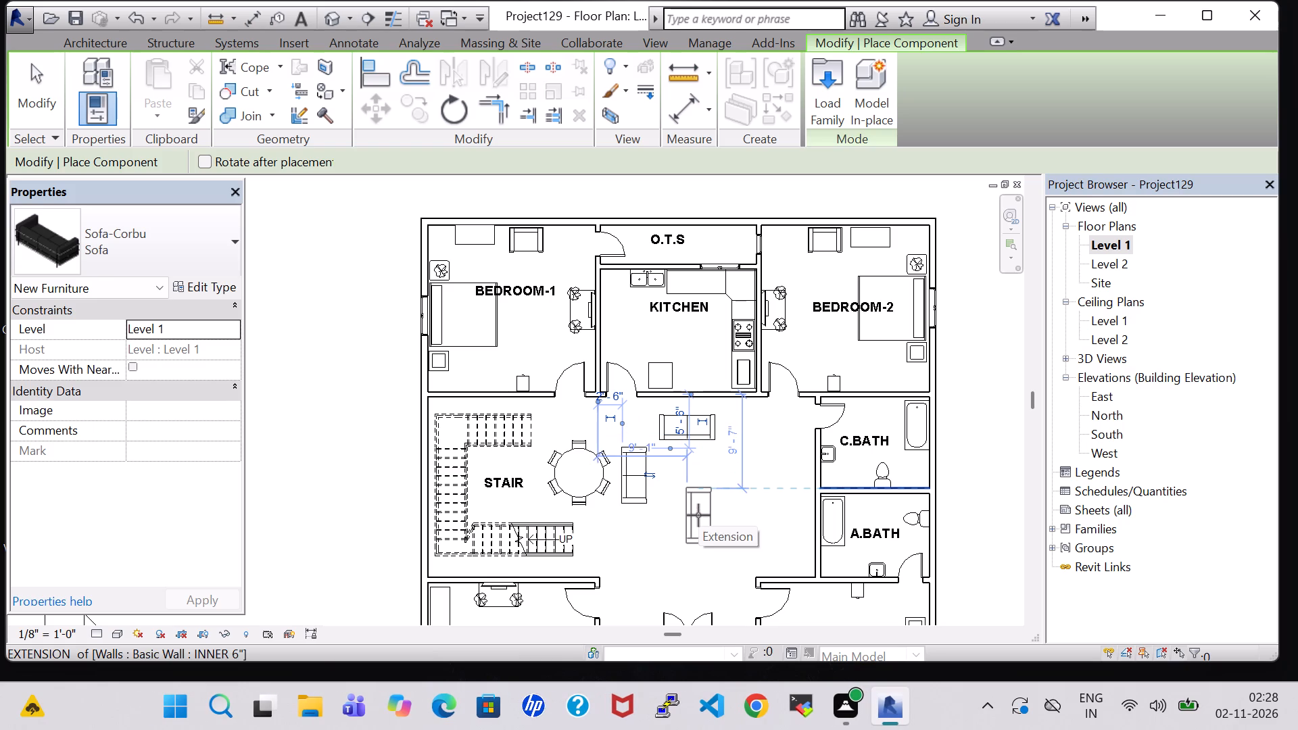
{"action": "key", "text": "Escape"}
{"action": "key", "text": "Escape"}
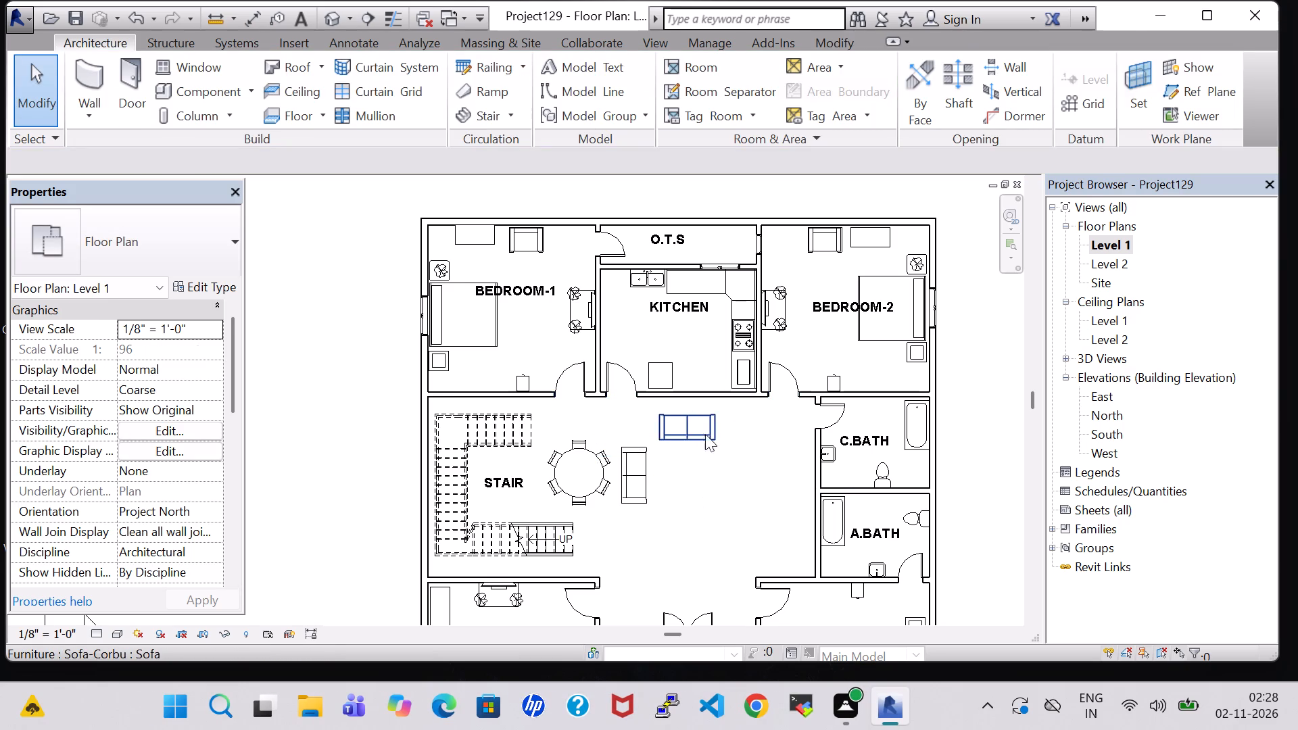
Place another Chair-Corbu armchair like BEDROOM-1's in the hall, east of the two sofas and rotated to face west.
{"action": "scroll", "coordinate": [709, 441], "scroll_direction": "down", "scroll_amount": 2}
{"action": "left_click", "coordinate": [571, 292]}
{"action": "right_click", "coordinate": [571, 291]}
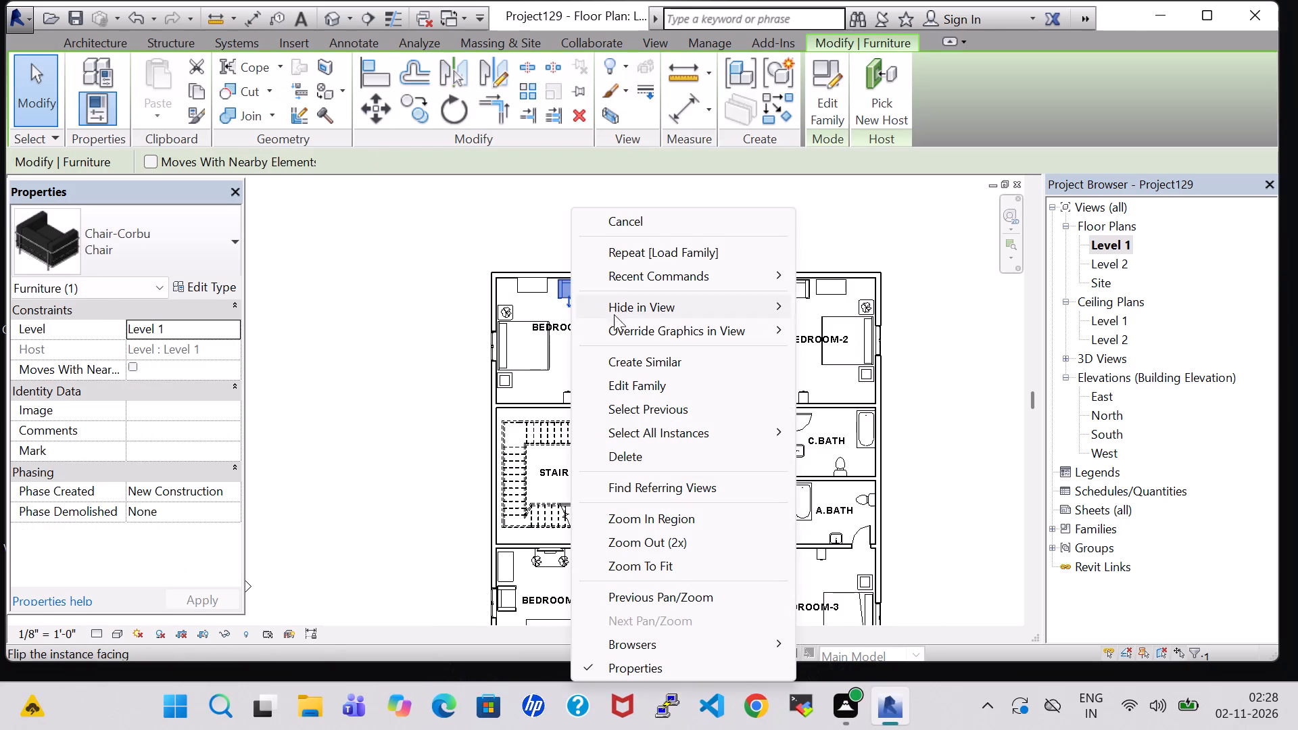
{"action": "left_click", "coordinate": [716, 366]}
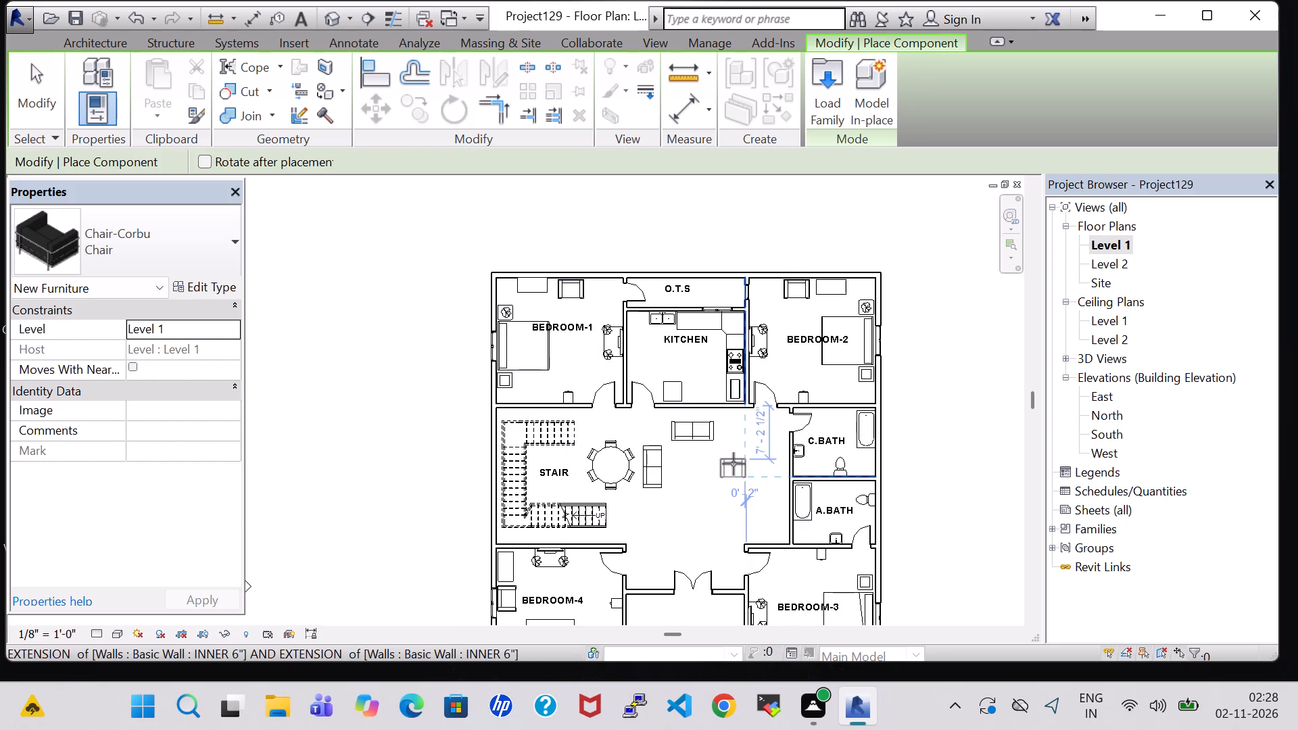
{"action": "key", "text": "space"}
{"action": "key", "text": "space"}
{"action": "key", "text": "space"}
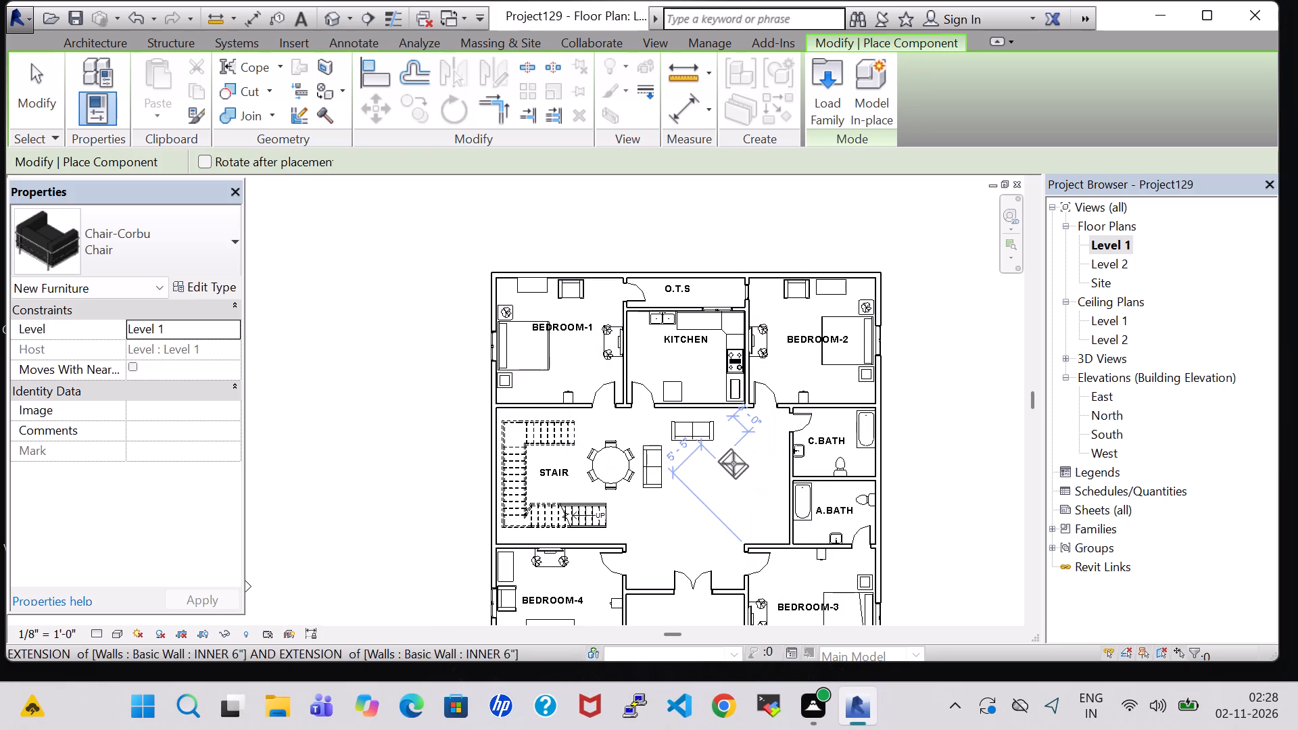
{"action": "key", "text": "space"}
{"action": "key", "text": "space"}
{"action": "key", "text": "space"}
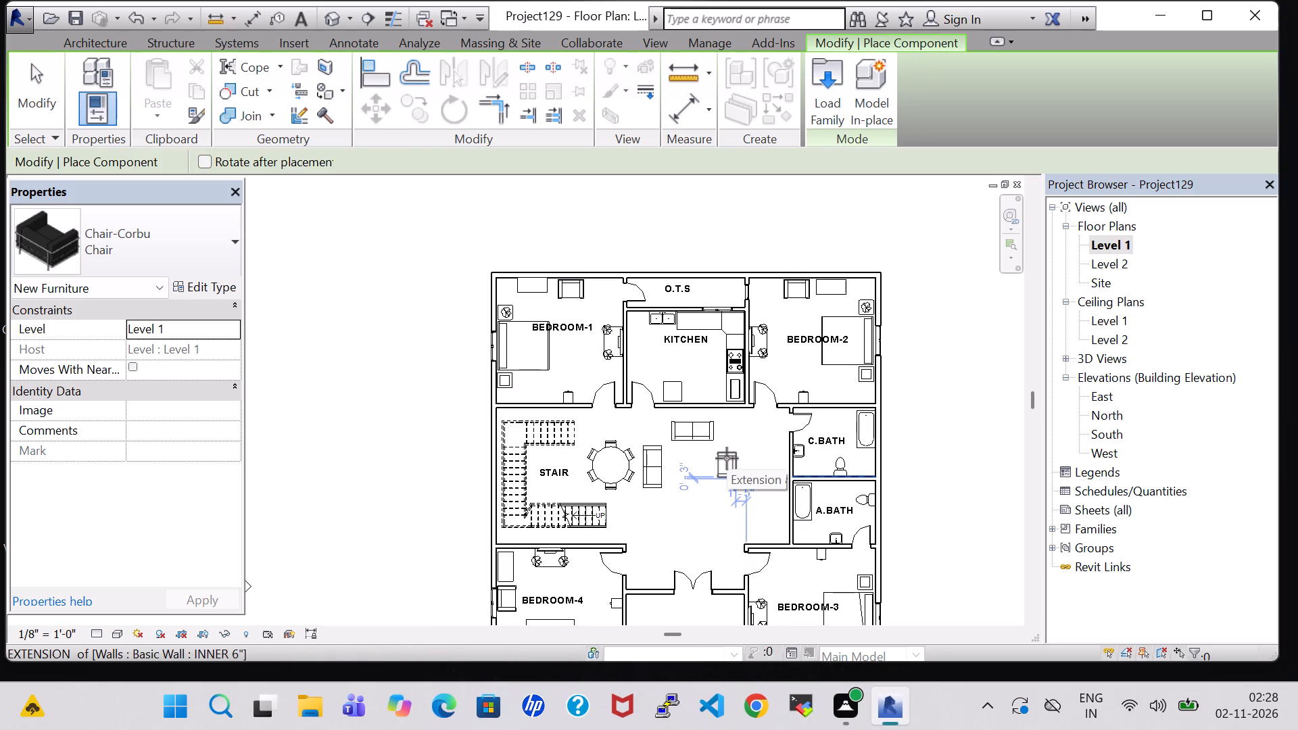
{"action": "left_click", "coordinate": [727, 458]}
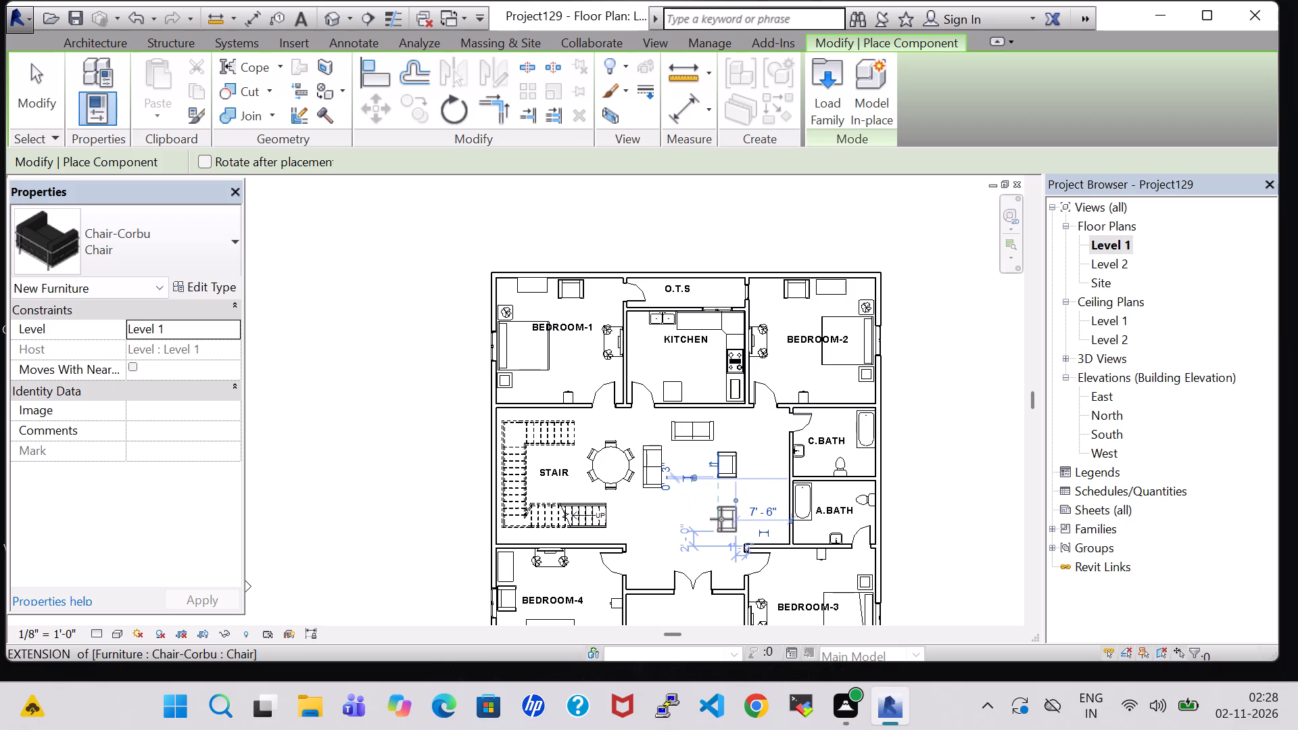
{"action": "key", "text": "Escape"}
{"action": "key", "text": "Escape"}
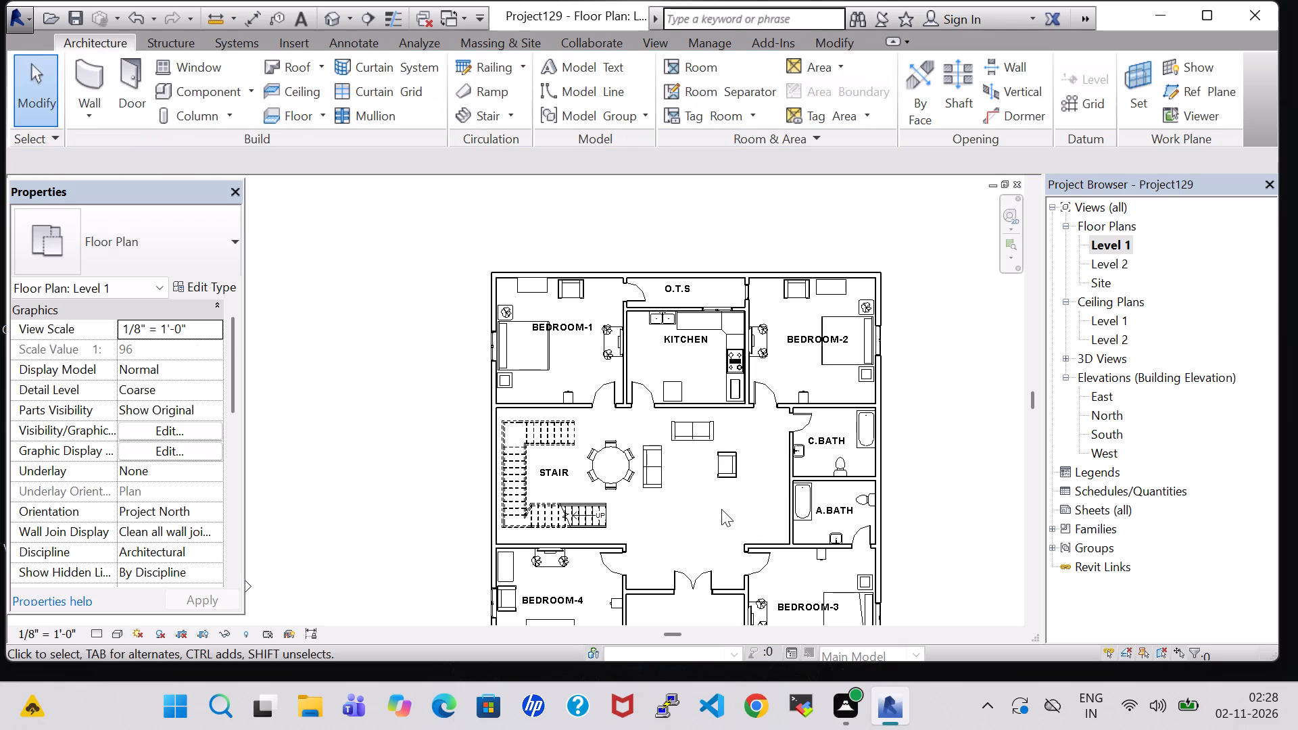
Load the Table-Dining Oval family and place a 36" x 72" table, rotated 90°, between the west sofa and the armchair.
{"action": "left_click", "coordinate": [220, 97]}
{"action": "left_click", "coordinate": [824, 86]}
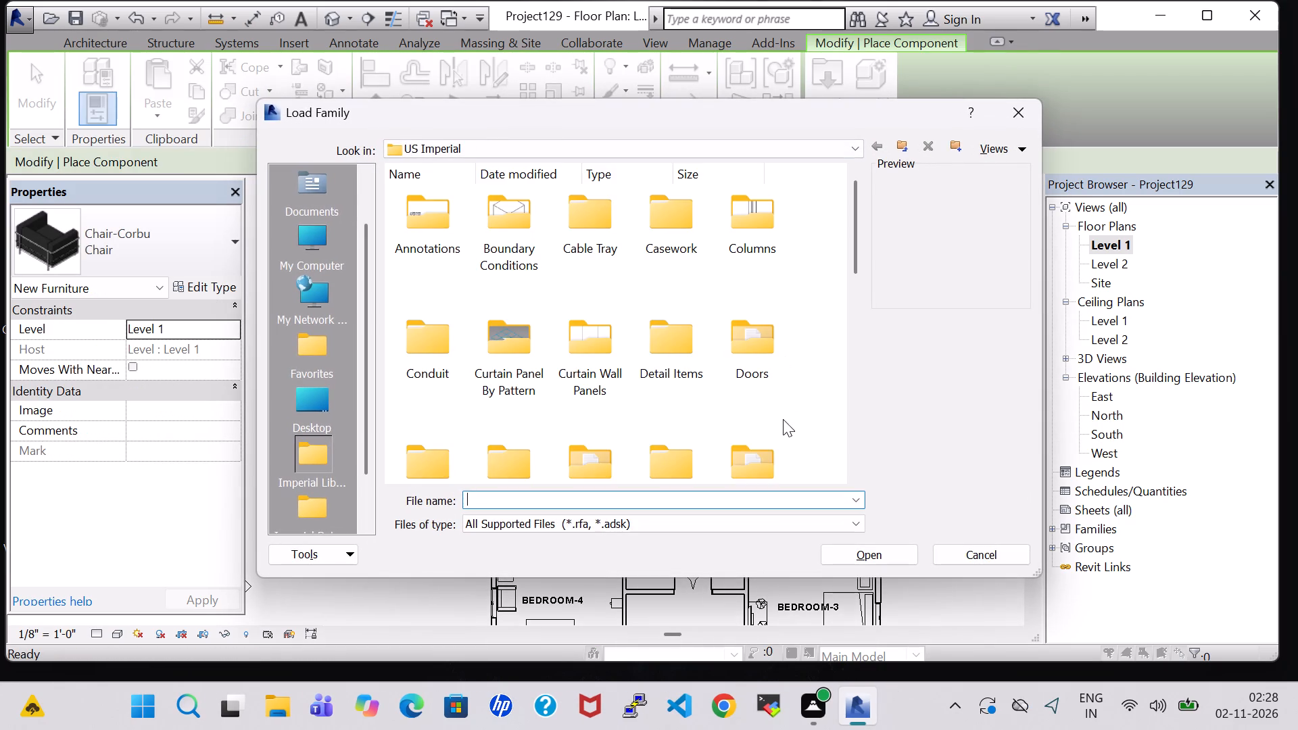
{"action": "double_click", "coordinate": [759, 456]}
{"action": "double_click", "coordinate": [671, 238]}
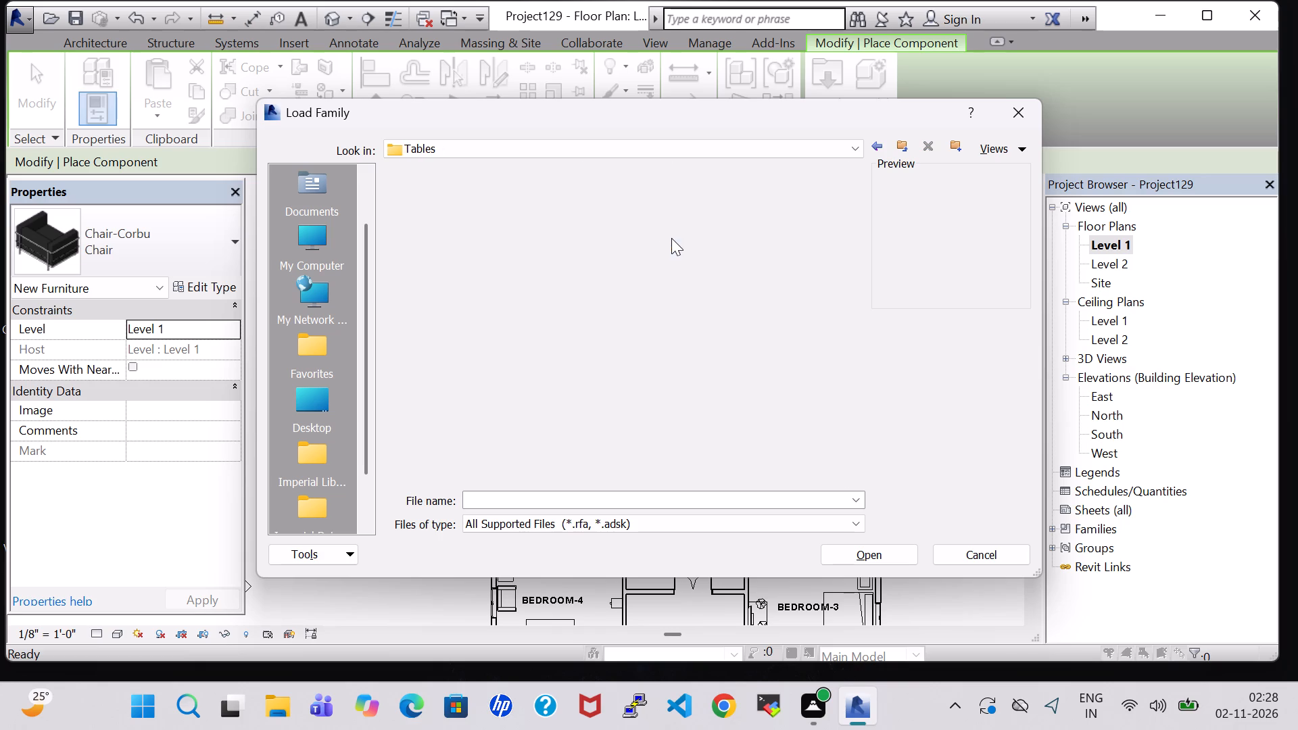
{"action": "left_click", "coordinate": [567, 226]}
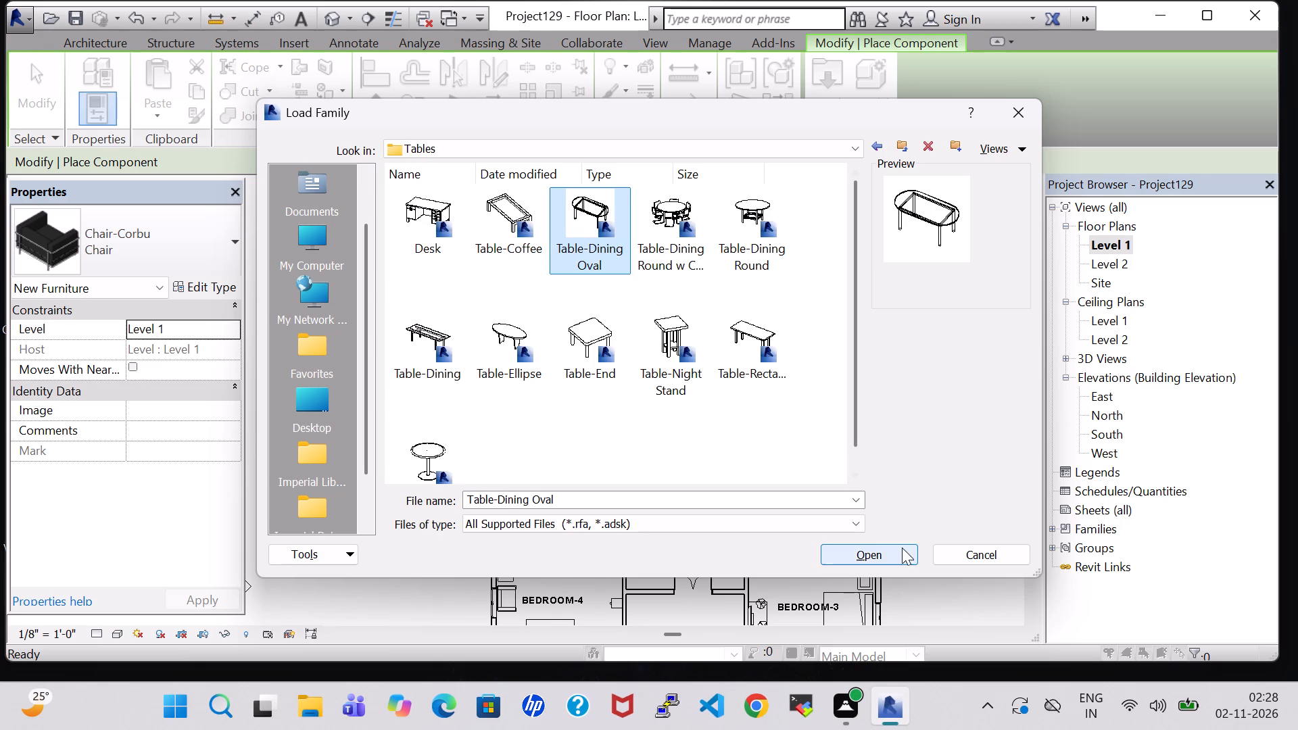
{"action": "left_click", "coordinate": [902, 549]}
{"action": "scroll", "coordinate": [684, 471], "scroll_direction": "up", "scroll_amount": 3}
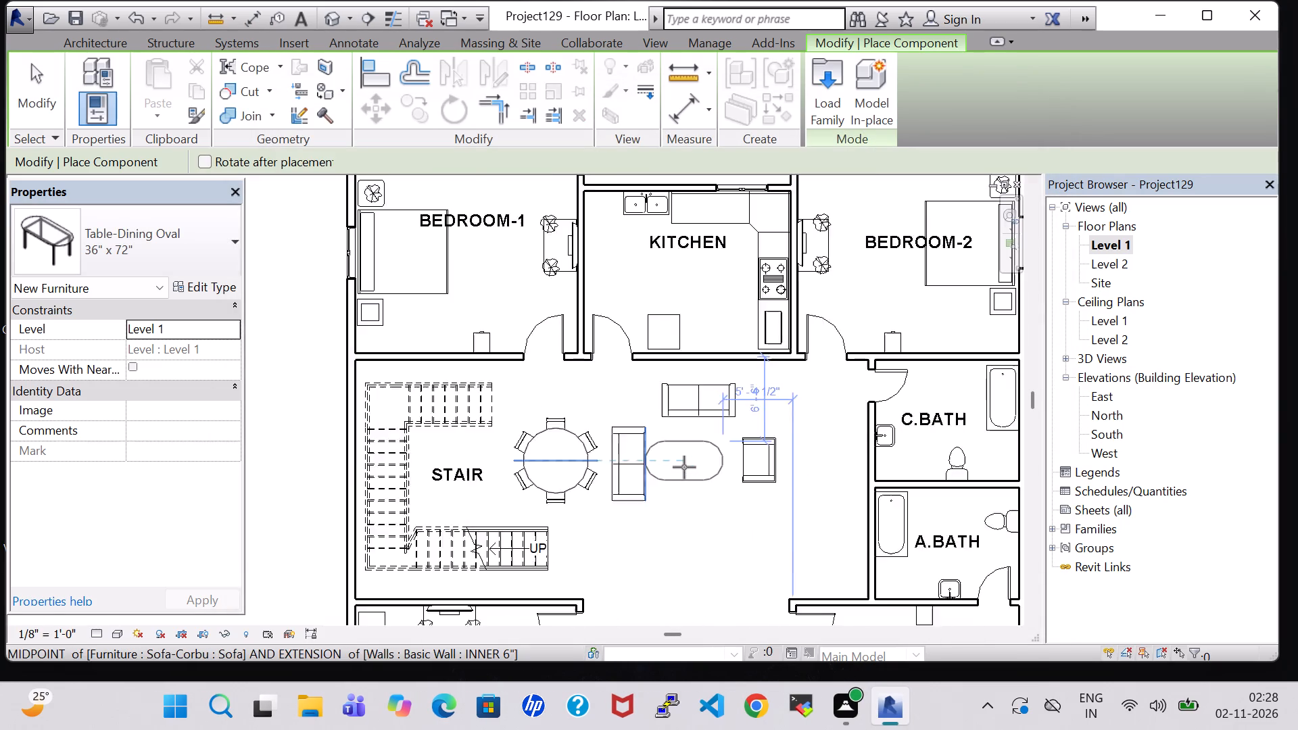
{"action": "scroll", "coordinate": [684, 467], "scroll_direction": "up", "scroll_amount": 3}
{"action": "key", "text": "space"}
{"action": "key", "text": "space"}
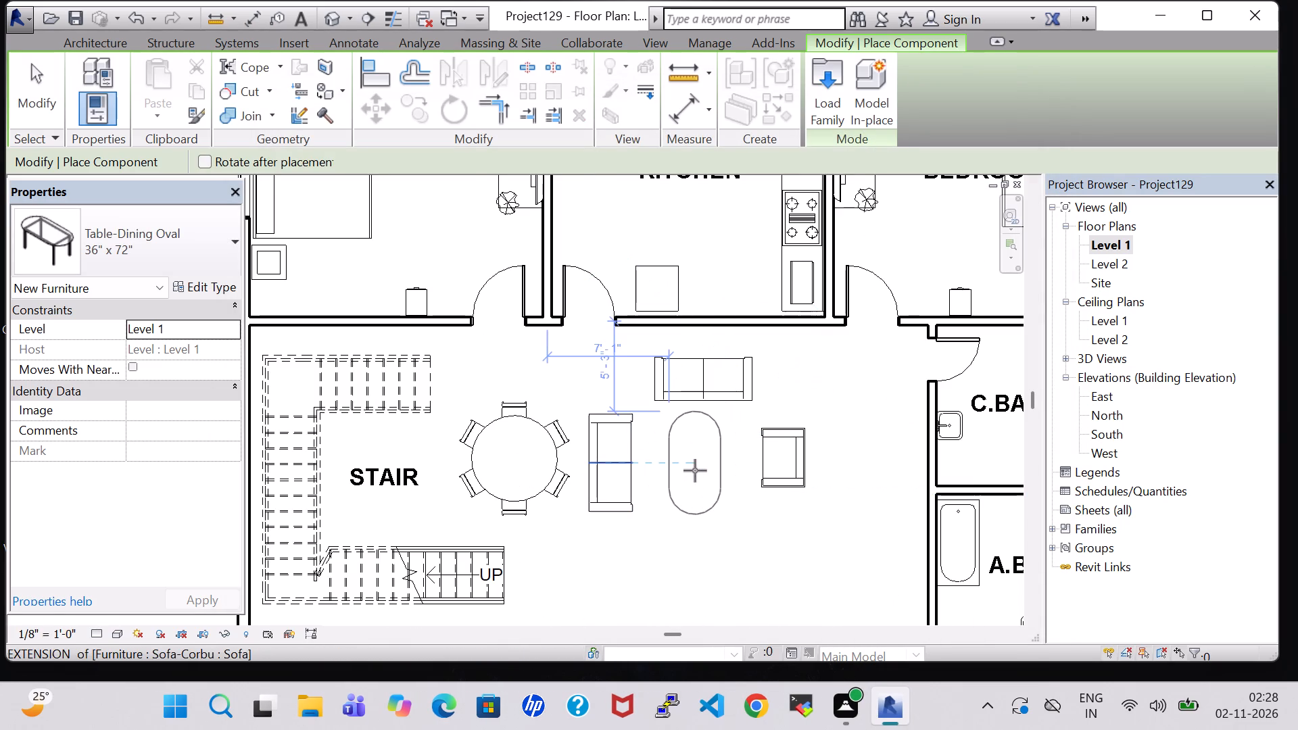
{"action": "left_click", "coordinate": [695, 470]}
{"action": "key", "text": "Escape"}
{"action": "key", "text": "Escape"}
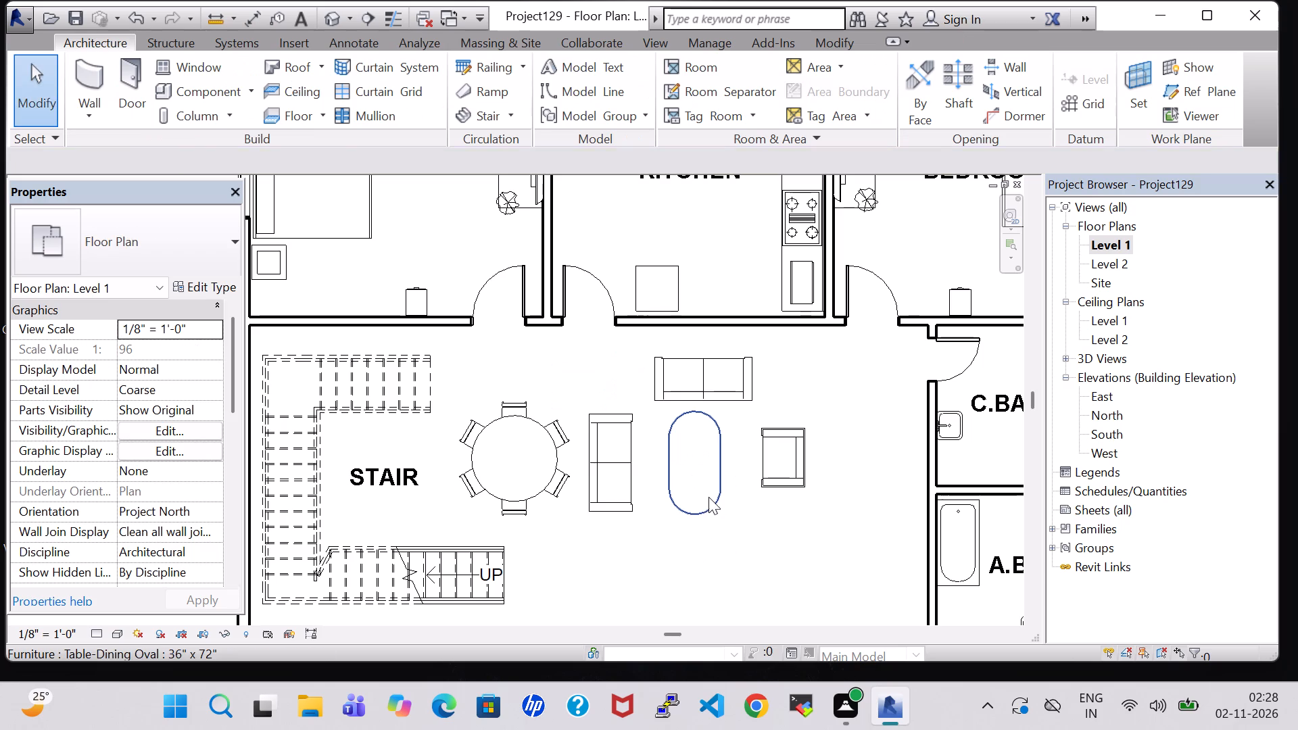
Place another RPC Tropical Agave - 1.5' plant at the oval table's west edge.
{"action": "left_click", "coordinate": [502, 201]}
{"action": "right_click", "coordinate": [502, 201]}
{"action": "left_click", "coordinate": [654, 365]}
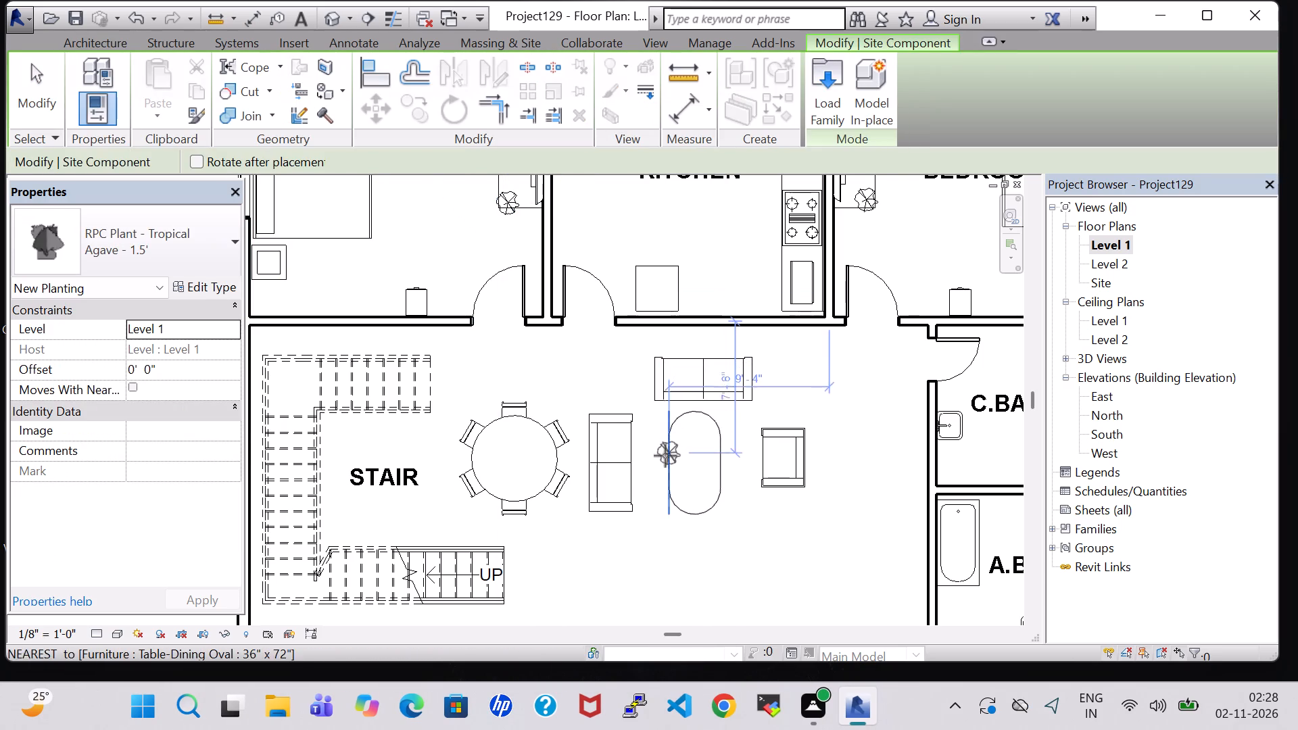
{"action": "left_click", "coordinate": [665, 459]}
{"action": "key", "text": "Escape"}
{"action": "key", "text": "Escape"}
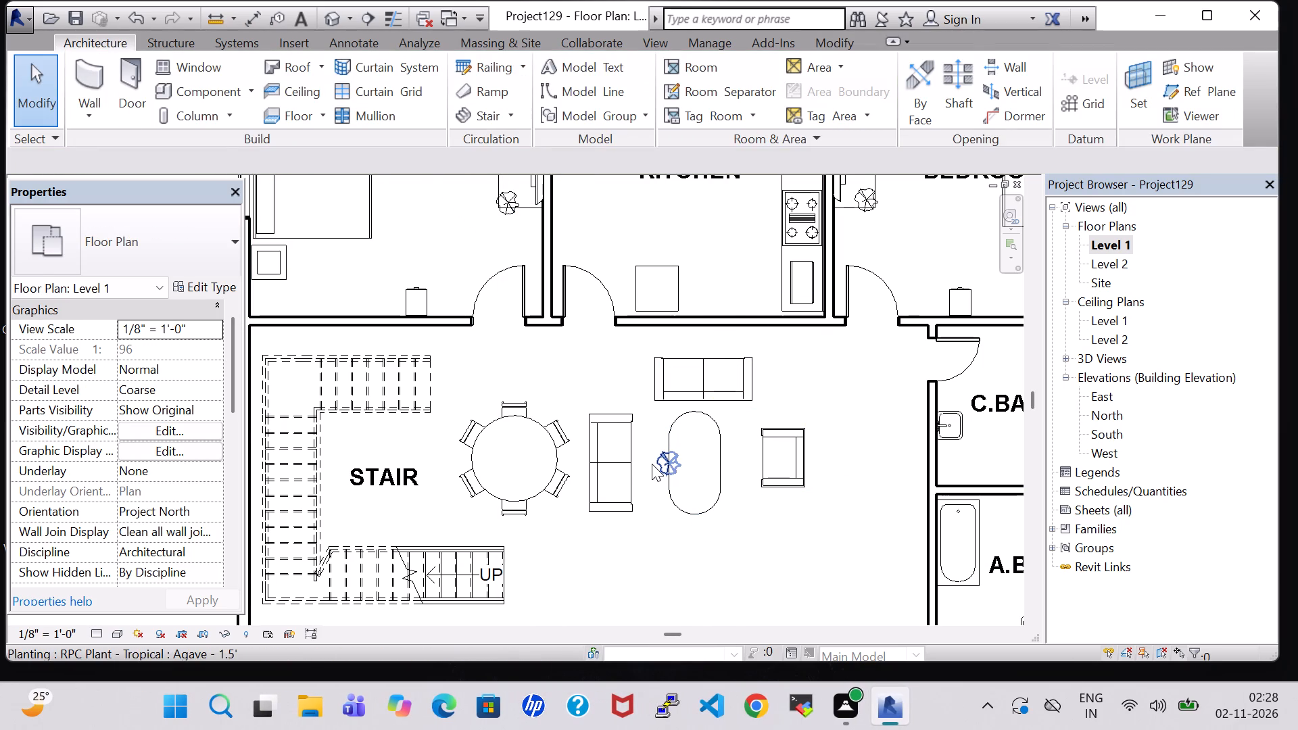
Set the new agave plant's offset from Level 1 to 2' 5".
{"action": "left_click", "coordinate": [652, 464]}
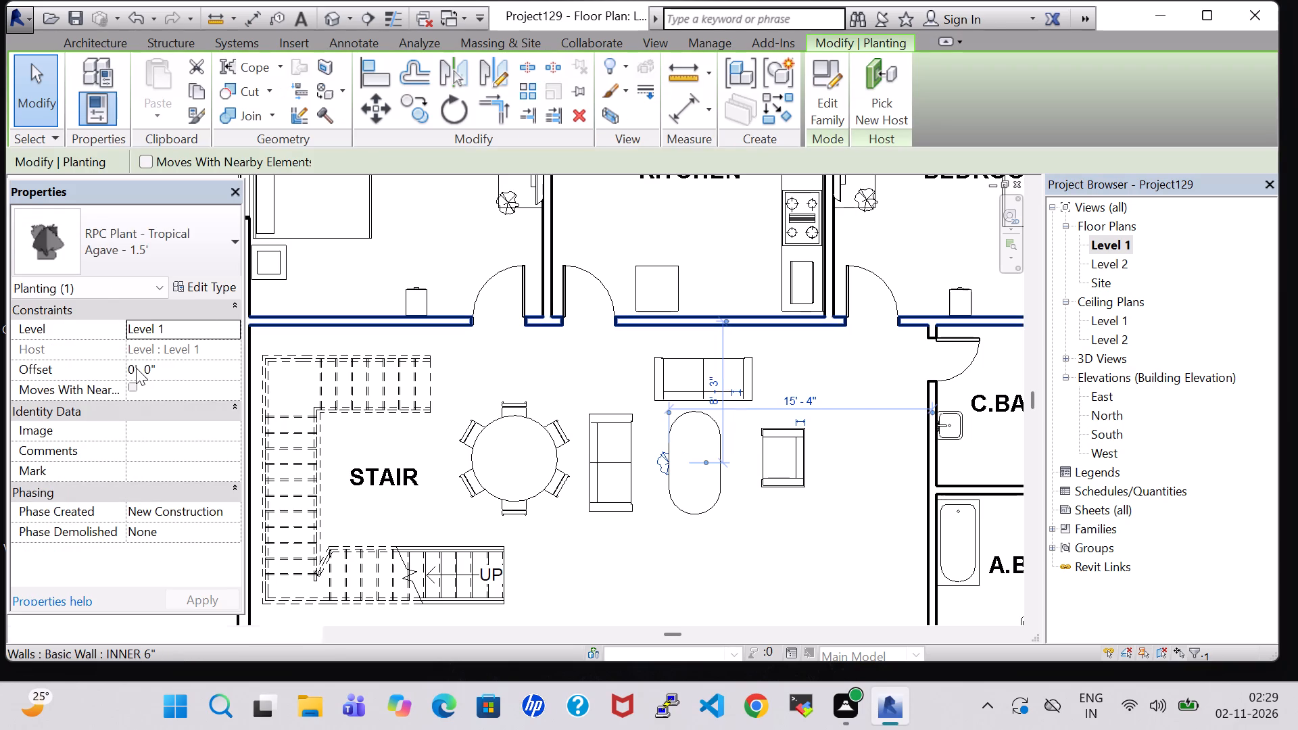
{"action": "left_click", "coordinate": [136, 368]}
{"action": "key", "text": "BackSpace"}
{"action": "key", "text": "2"}
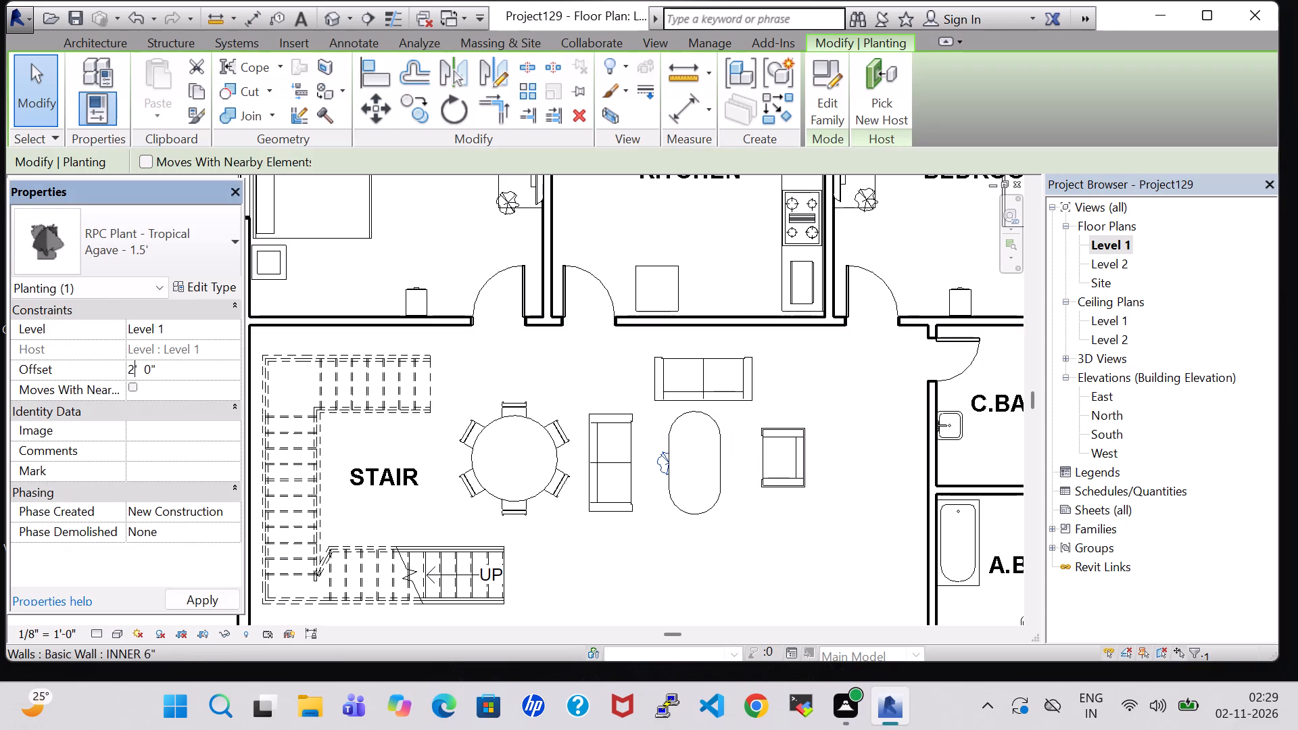
{"action": "left_click", "coordinate": [155, 376]}
{"action": "key", "text": "Left"}
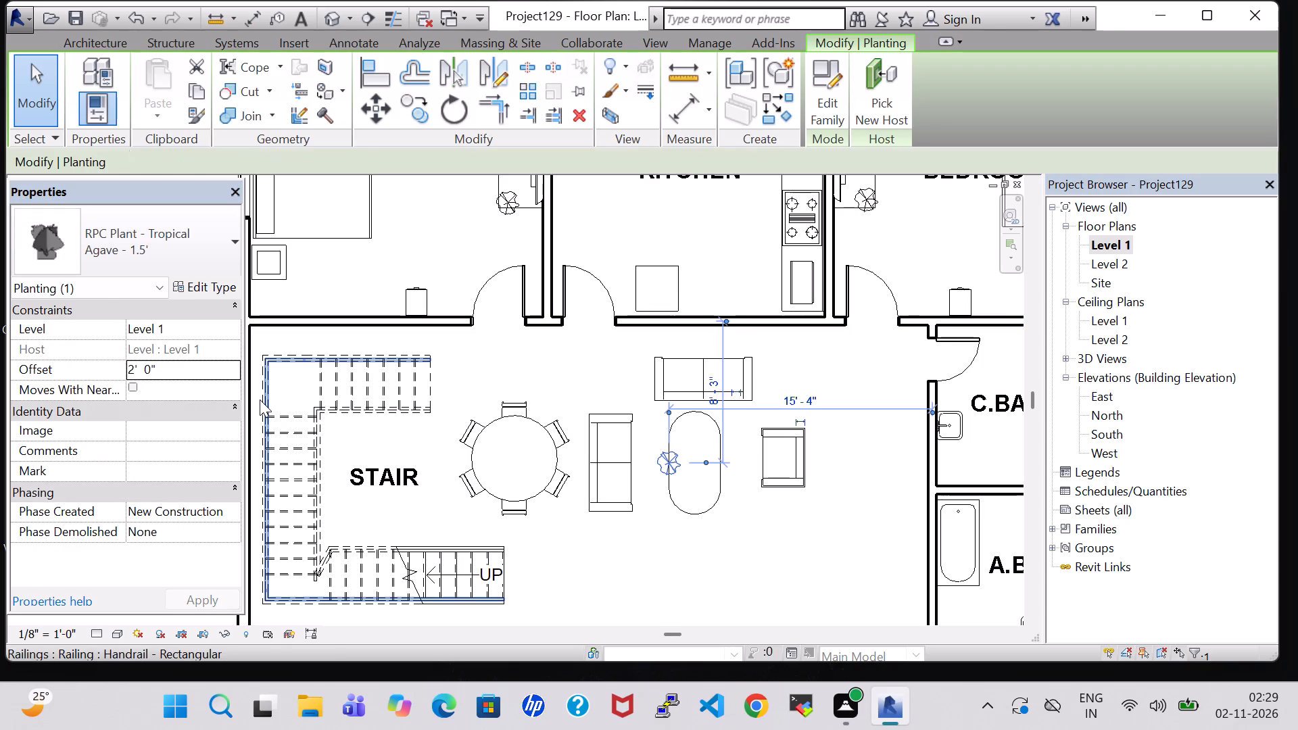
{"action": "left_click", "coordinate": [152, 366]}
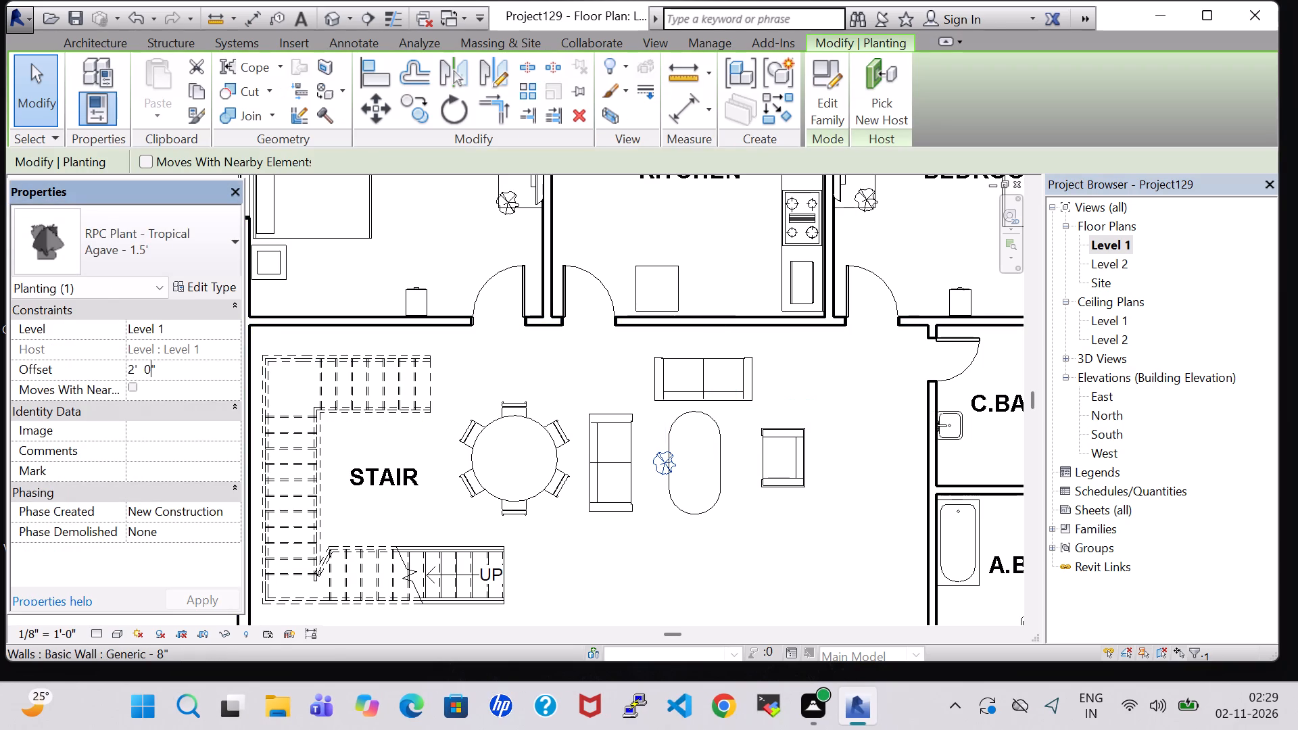
{"action": "key", "text": "BackSpace"}
{"action": "key", "text": "5"}
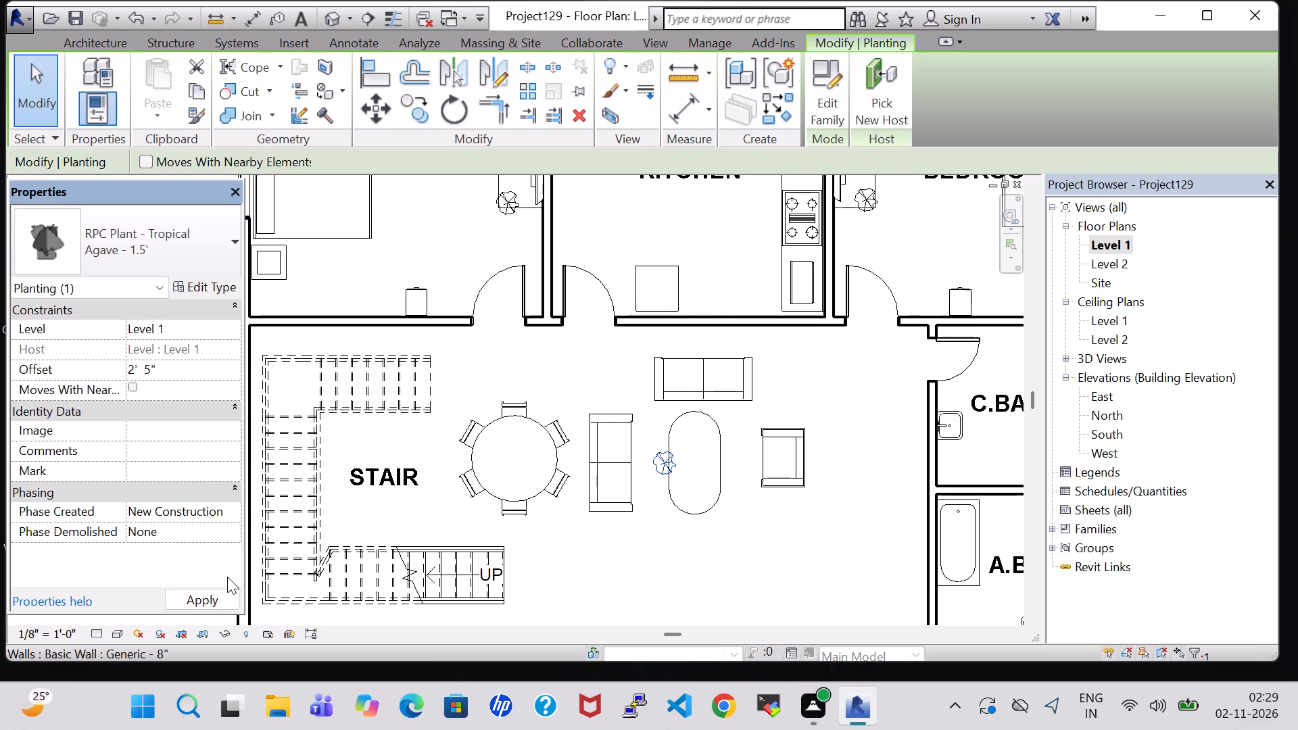
{"action": "left_click", "coordinate": [217, 598]}
Nudge the agave plant east to the centre of the oval table.
{"action": "key", "text": "Right"}
{"action": "key", "text": "Right"}
{"action": "key", "text": "Right"}
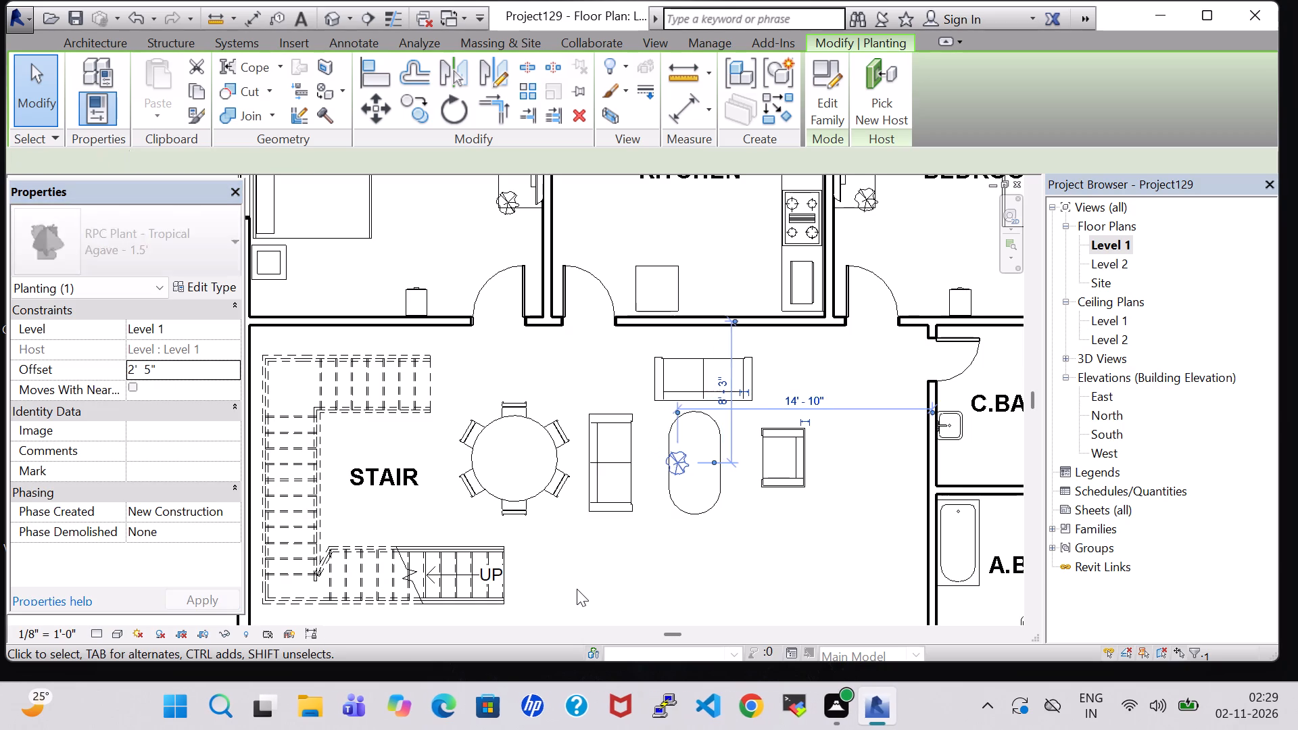
{"action": "key", "text": "Right"}
{"action": "key", "text": "Right"}
{"action": "key", "text": "Right"}
{"action": "key", "text": "Right"}
{"action": "key", "text": "Right"}
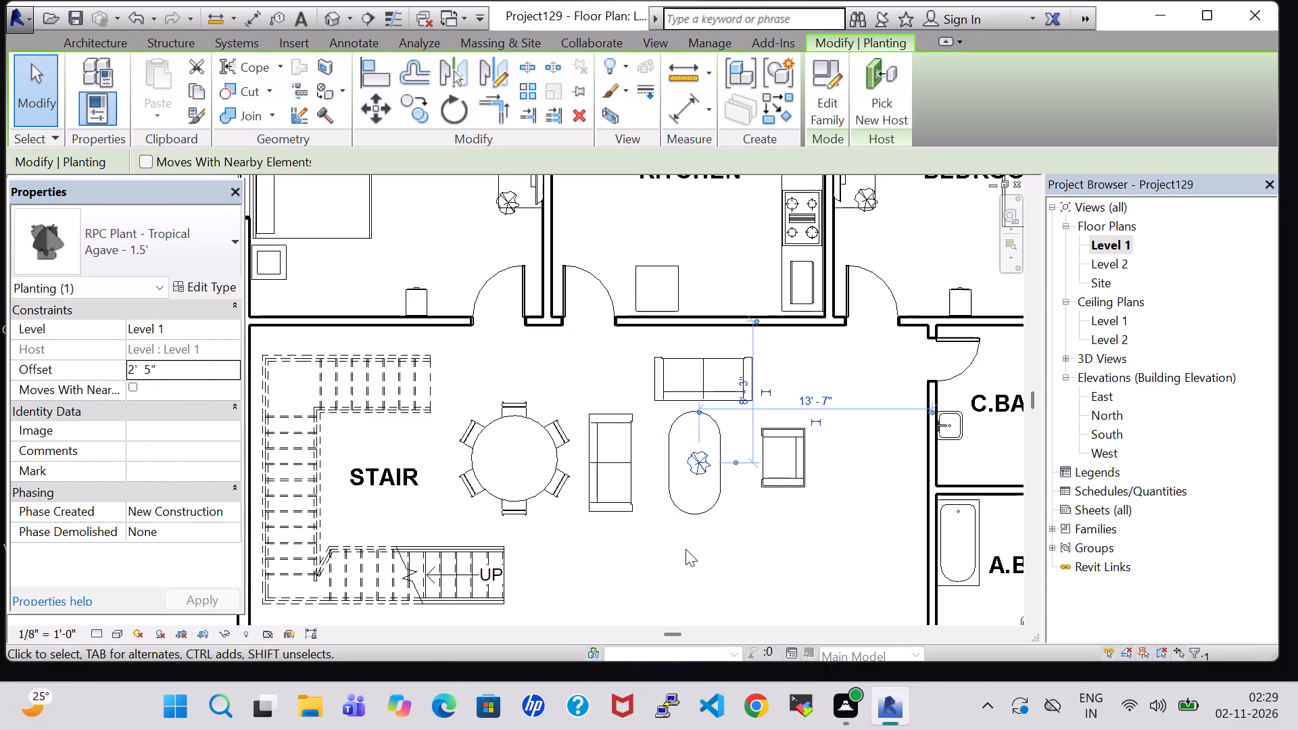
{"action": "key", "text": "Left"}
{"action": "left_click", "coordinate": [690, 546]}
Place another 42" flat-screen TV like BEDROOM-4's, rotated 90°, against the hall's east wall beside C.BATH, facing the seating group.
{"action": "scroll", "coordinate": [698, 539], "scroll_direction": "down", "scroll_amount": 4}
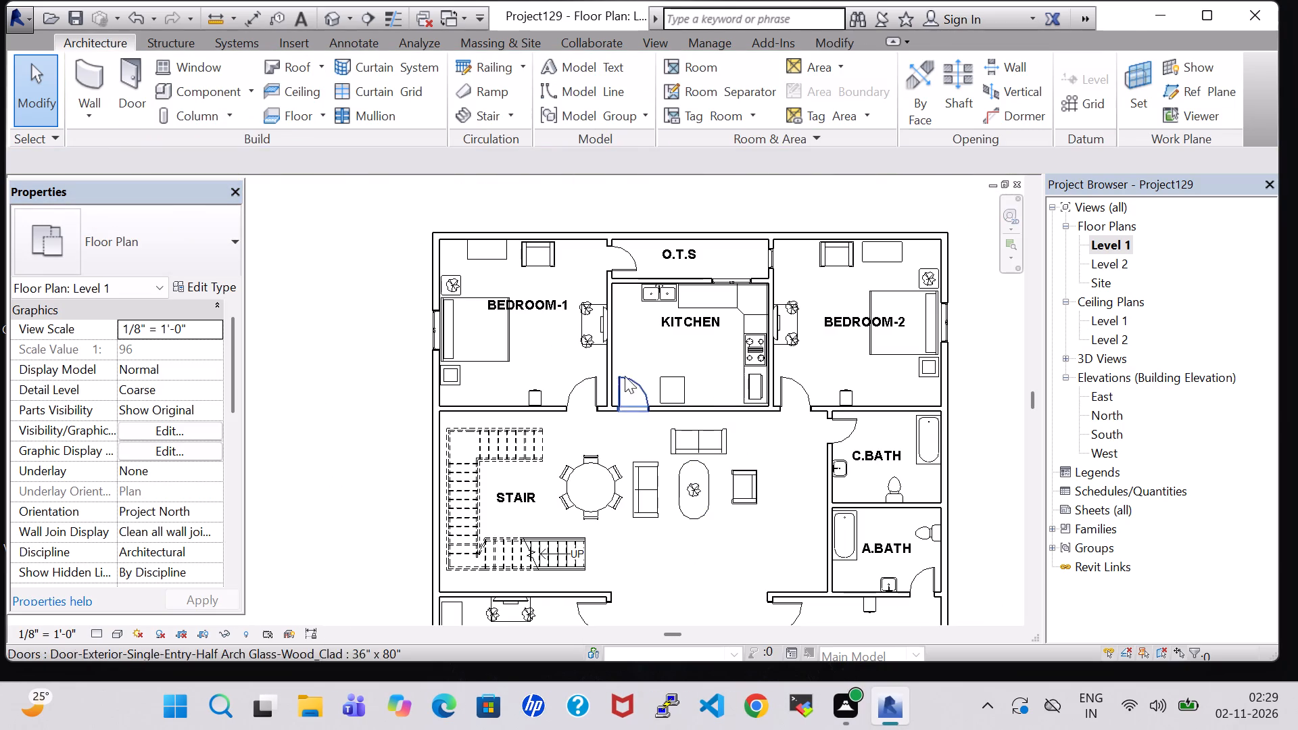
{"action": "scroll", "coordinate": [797, 490], "scroll_direction": "down", "scroll_amount": 1}
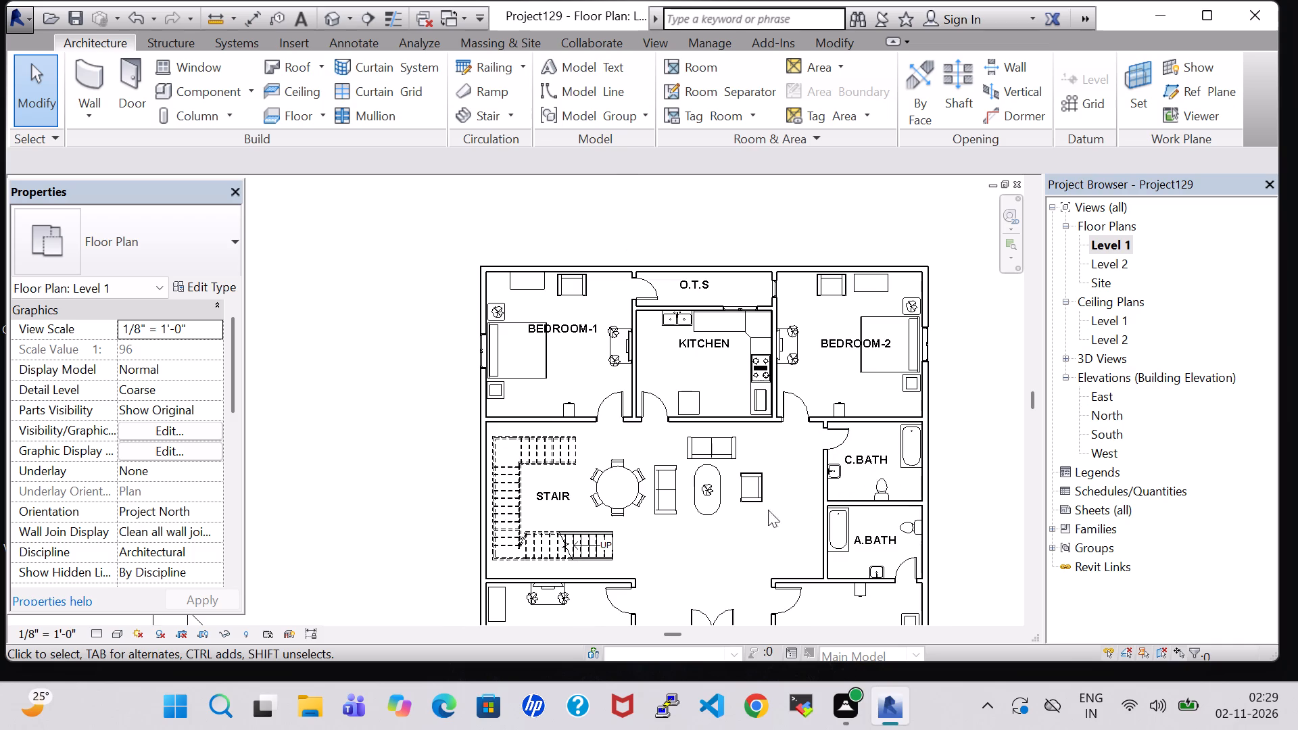
{"action": "middle_click_drag", "start_coordinate": [750, 538], "coordinate": [757, 427]}
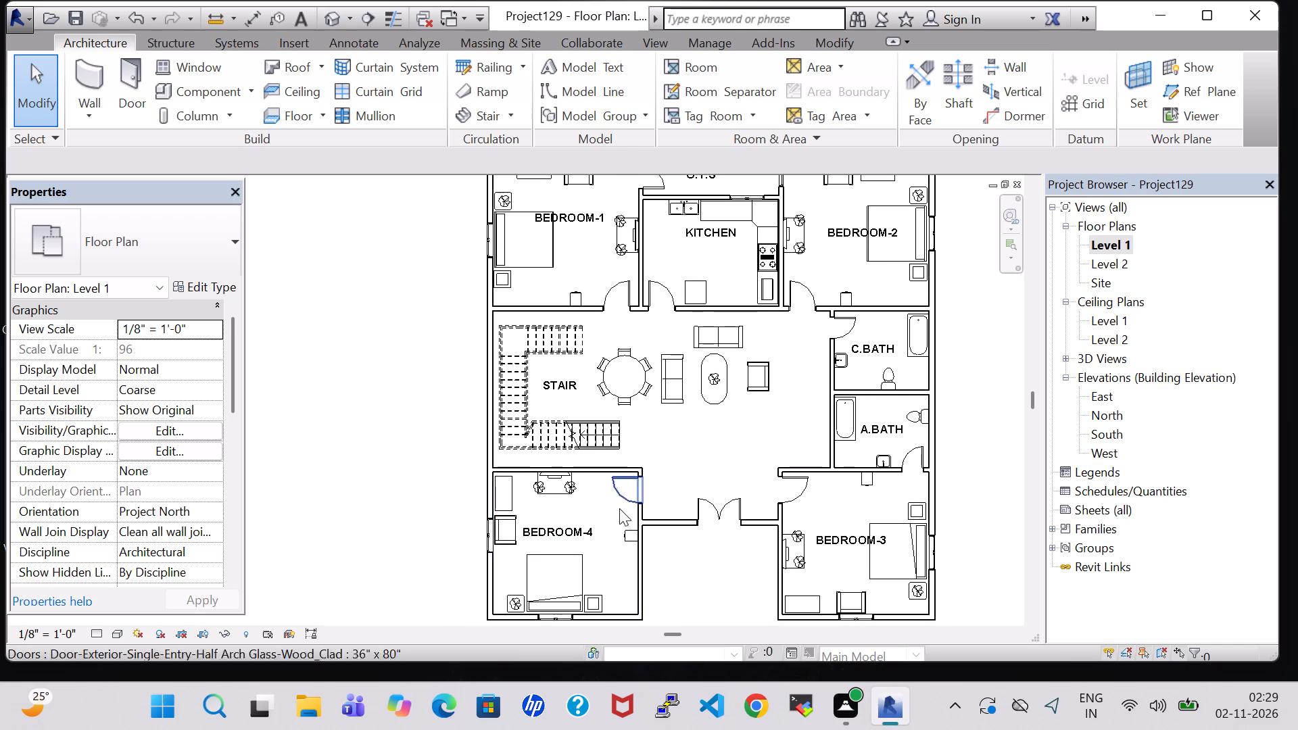
{"action": "left_click", "coordinate": [561, 479]}
{"action": "right_click", "coordinate": [561, 479]}
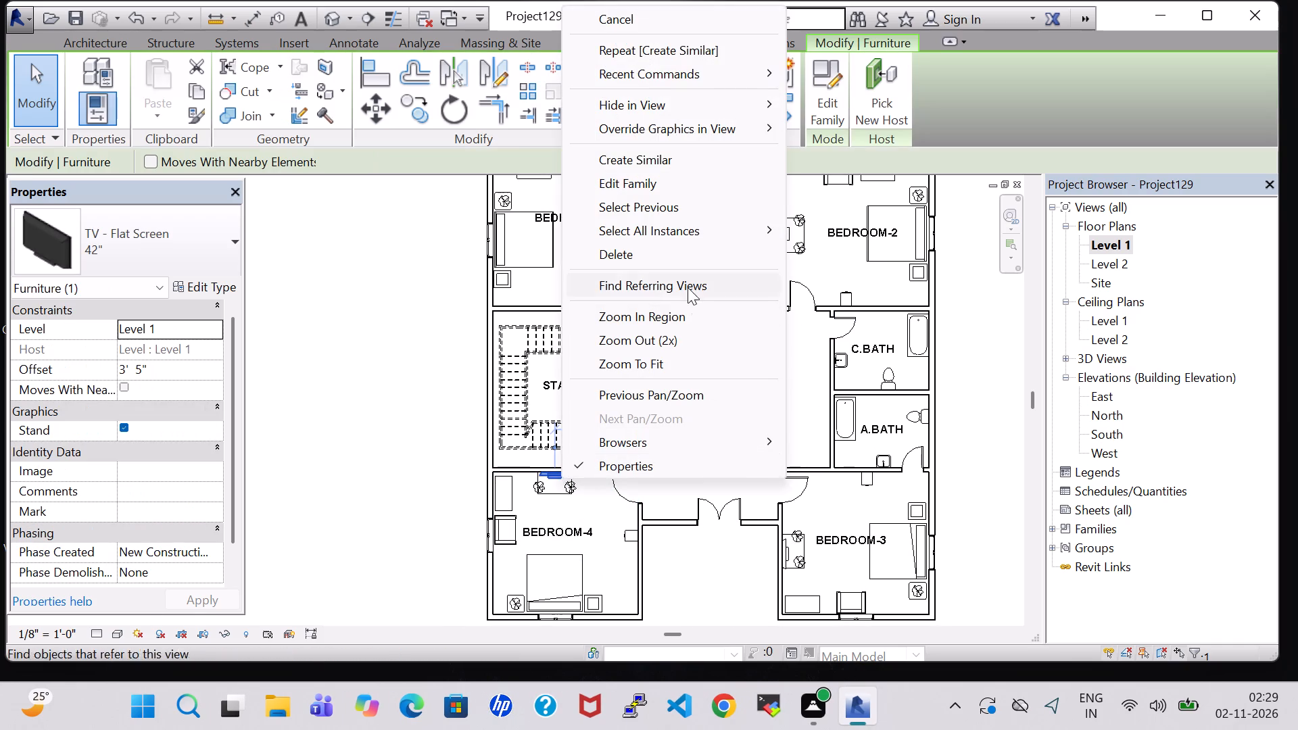
{"action": "left_click", "coordinate": [662, 157]}
{"action": "scroll", "coordinate": [804, 416], "scroll_direction": "up", "scroll_amount": 3}
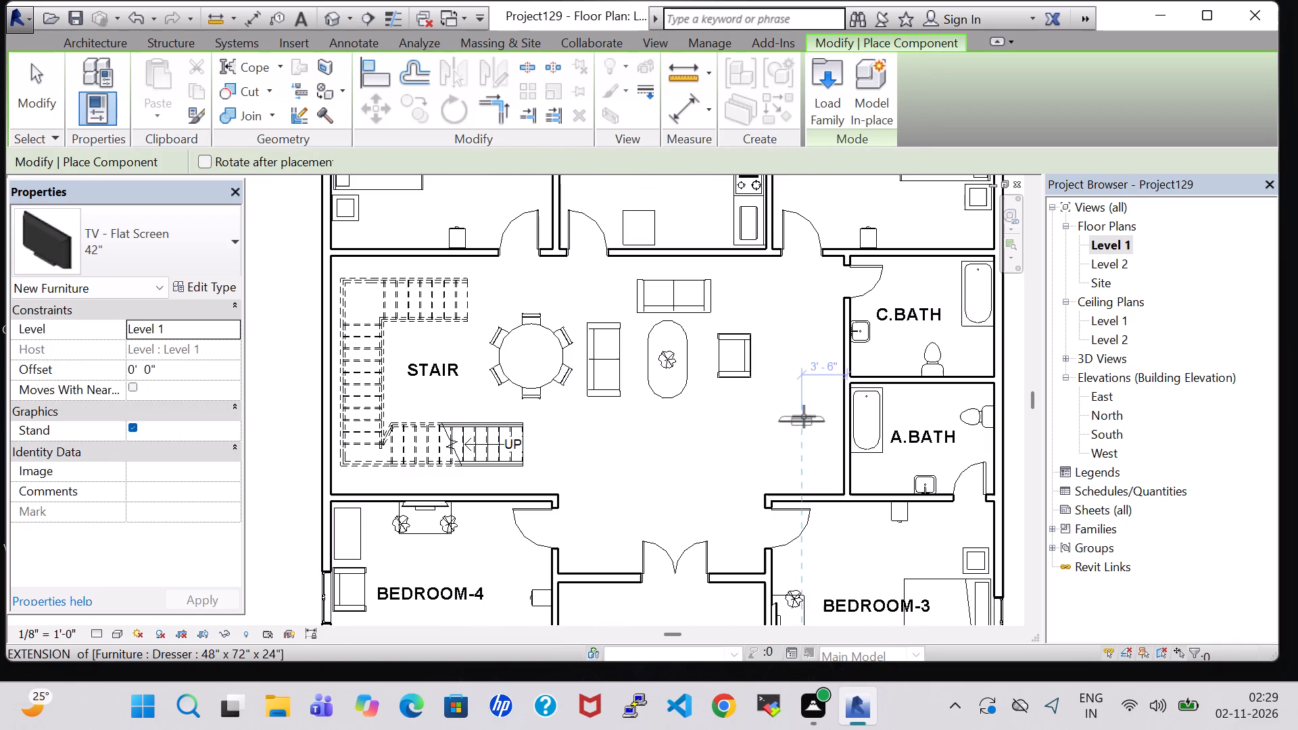
{"action": "key", "text": "space"}
{"action": "key", "text": "space"}
{"action": "key", "text": "space"}
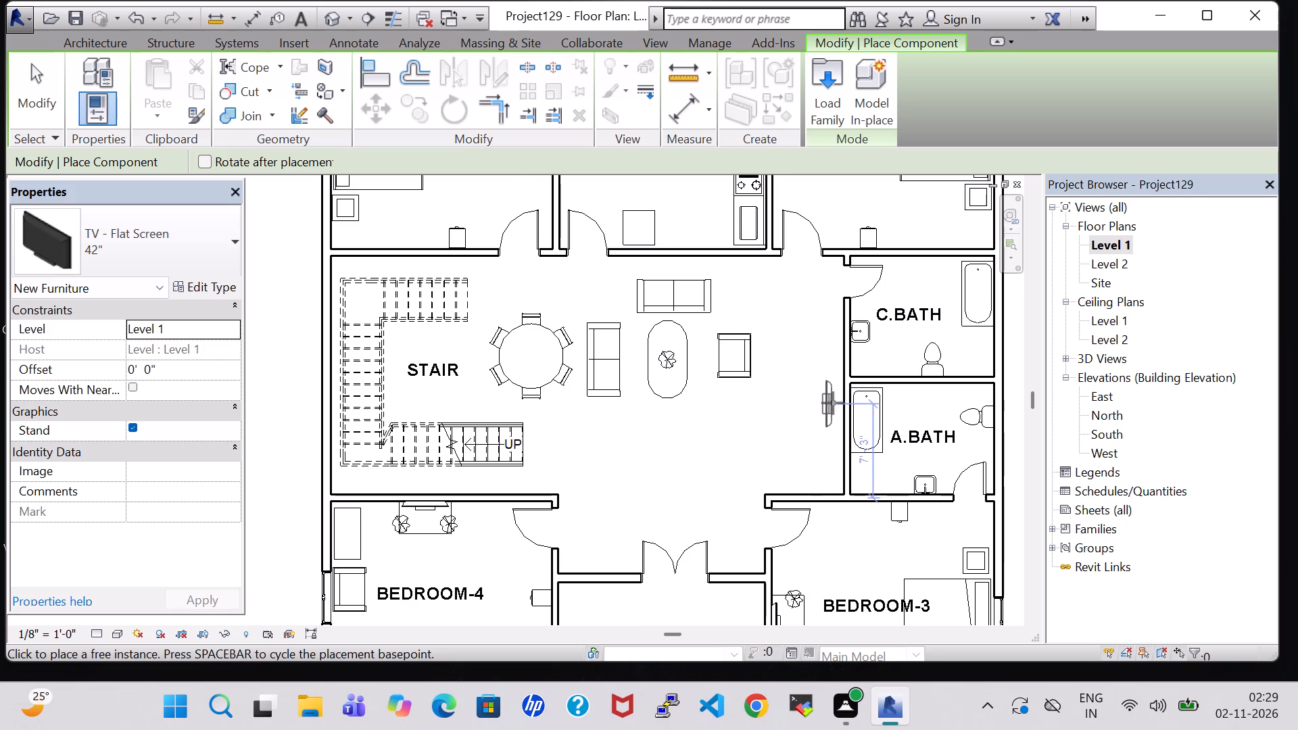
{"action": "scroll", "coordinate": [836, 403], "scroll_direction": "up", "scroll_amount": 7}
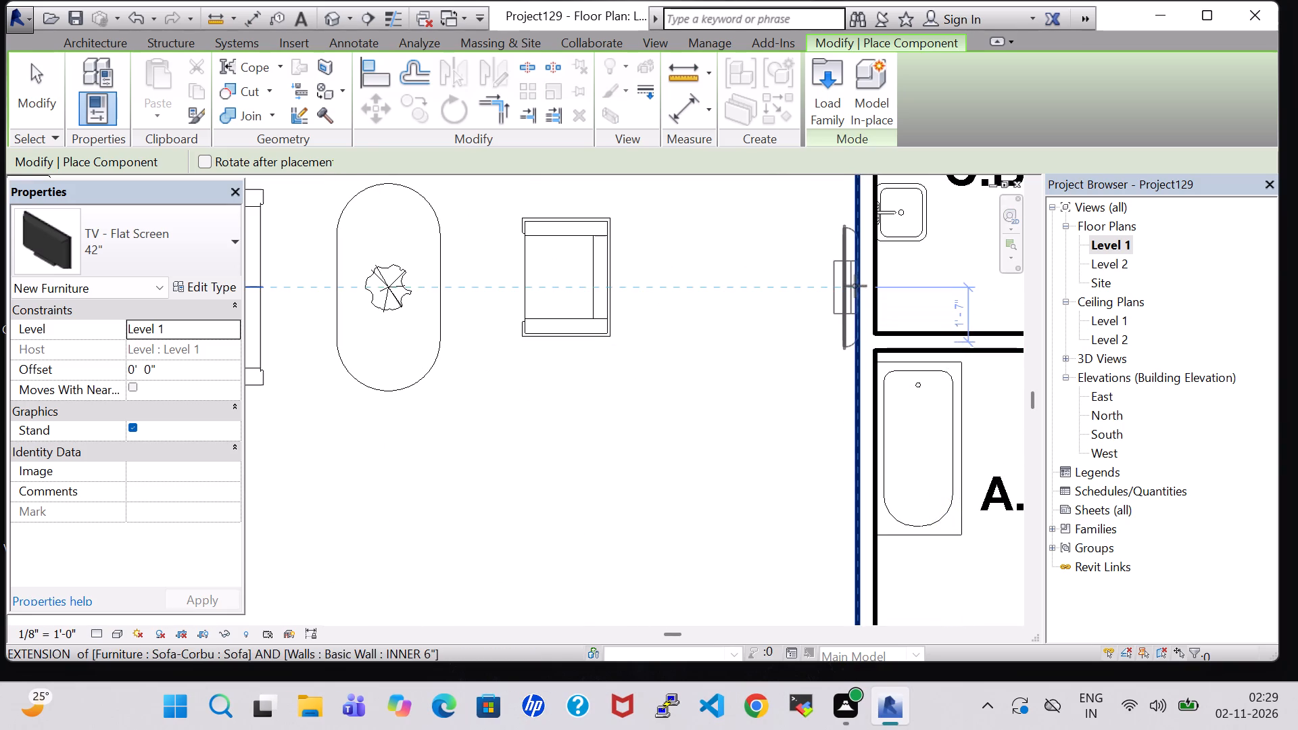
{"action": "middle_click_drag", "start_coordinate": [855, 286], "coordinate": [863, 395]}
{"action": "left_click", "coordinate": [857, 429]}
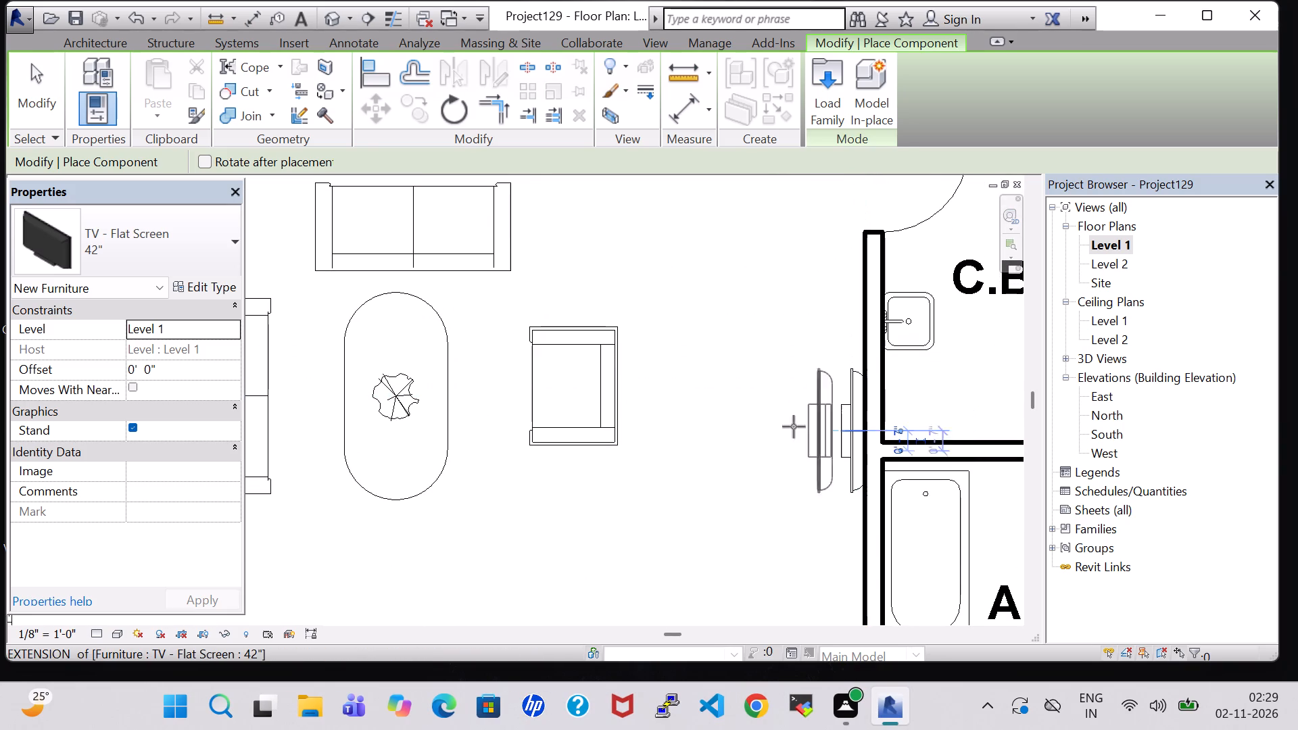
{"action": "key", "text": "Escape"}
{"action": "key", "text": "Escape"}
Nudge the sofa beside the round dining table south by about 1' 4".
{"action": "scroll", "coordinate": [750, 427], "scroll_direction": "down", "scroll_amount": 7}
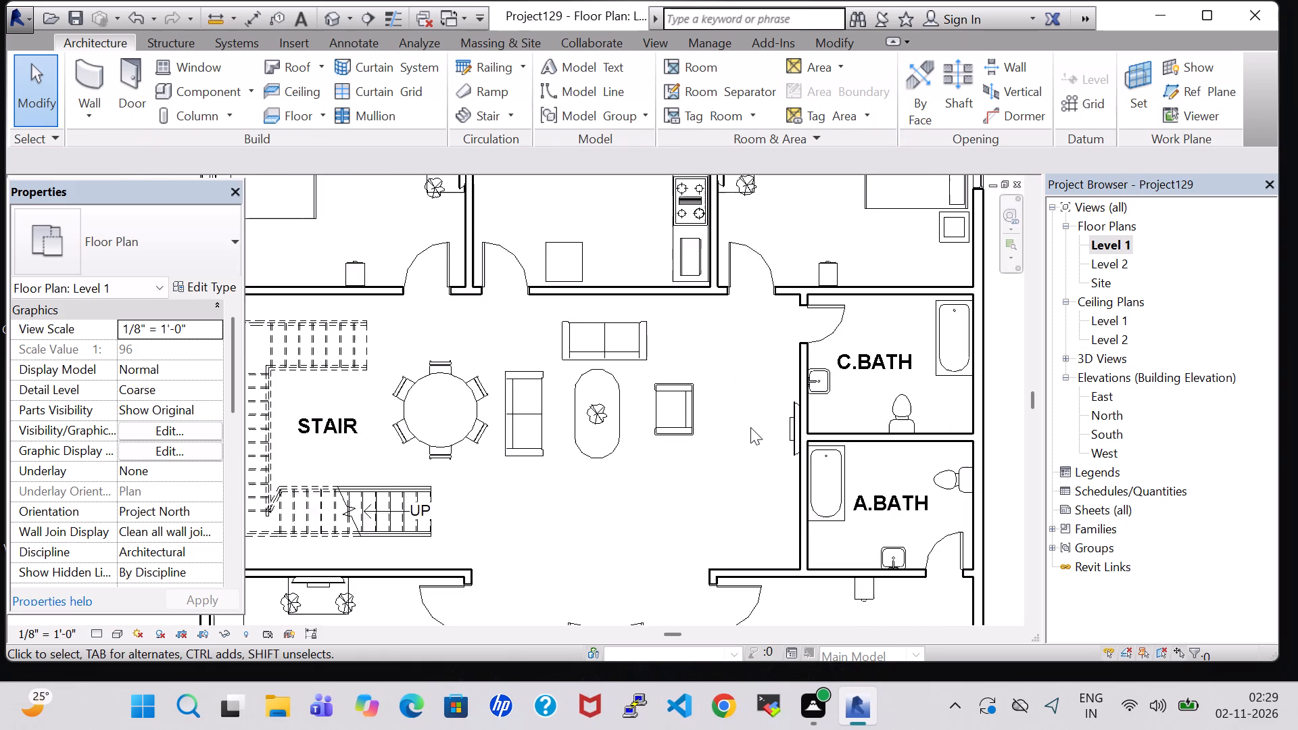
{"action": "left_click", "coordinate": [558, 441]}
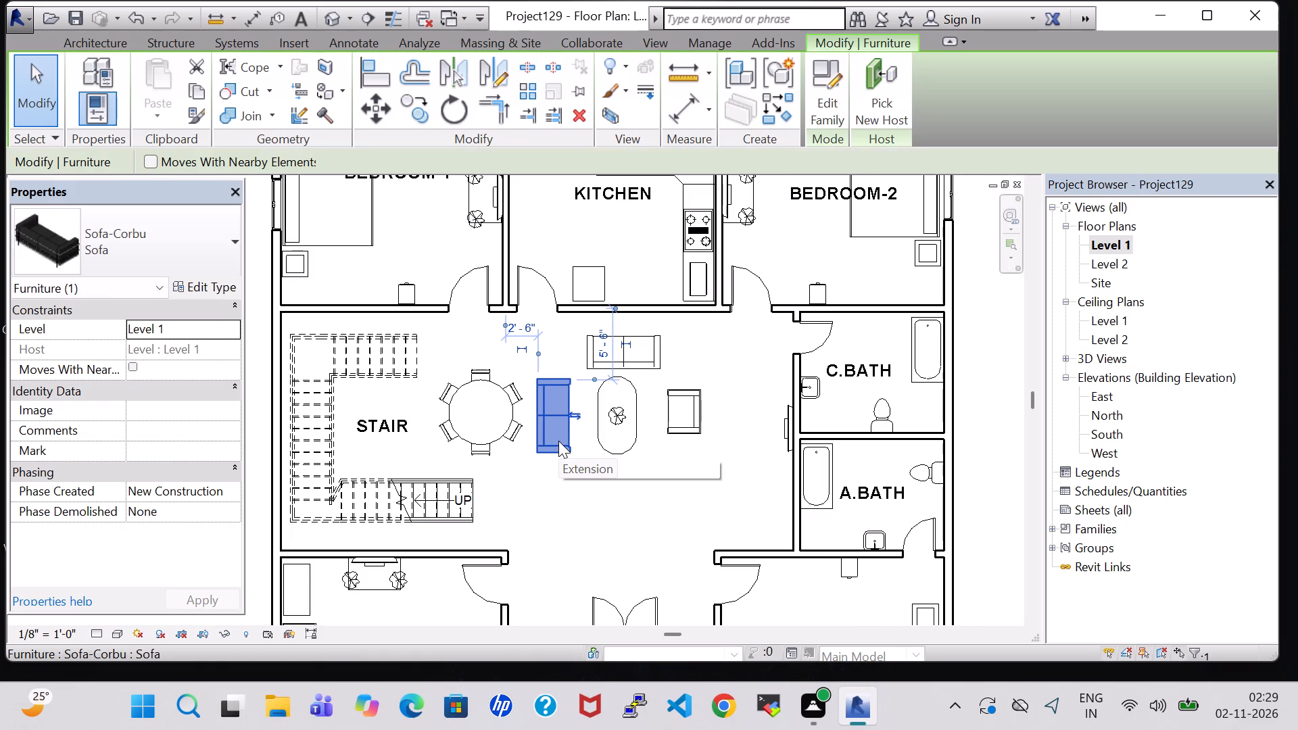
{"action": "key", "text": "Down"}
{"action": "key", "text": "Down"}
{"action": "key", "text": "Down"}
{"action": "key", "text": "Down"}
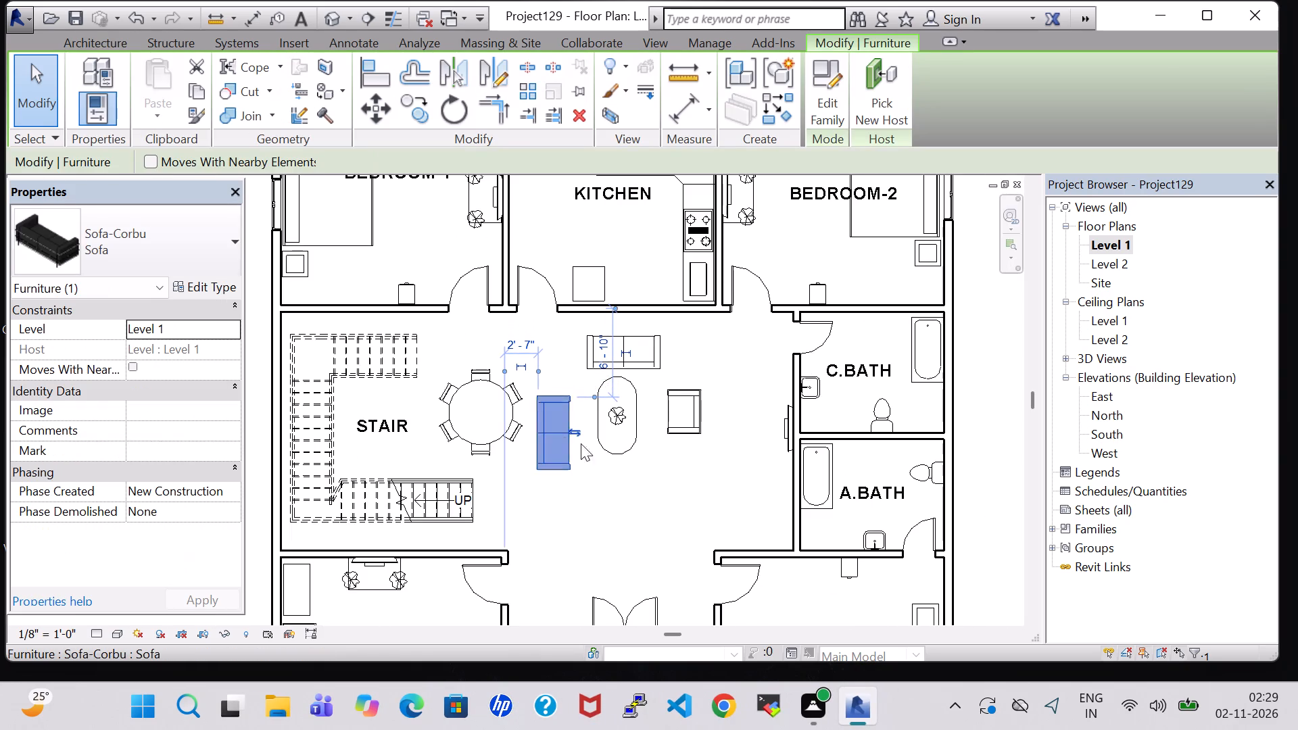
{"action": "left_click", "coordinate": [727, 485]}
Nudge the oval table in the seating group slightly south.
{"action": "left_click", "coordinate": [635, 359]}
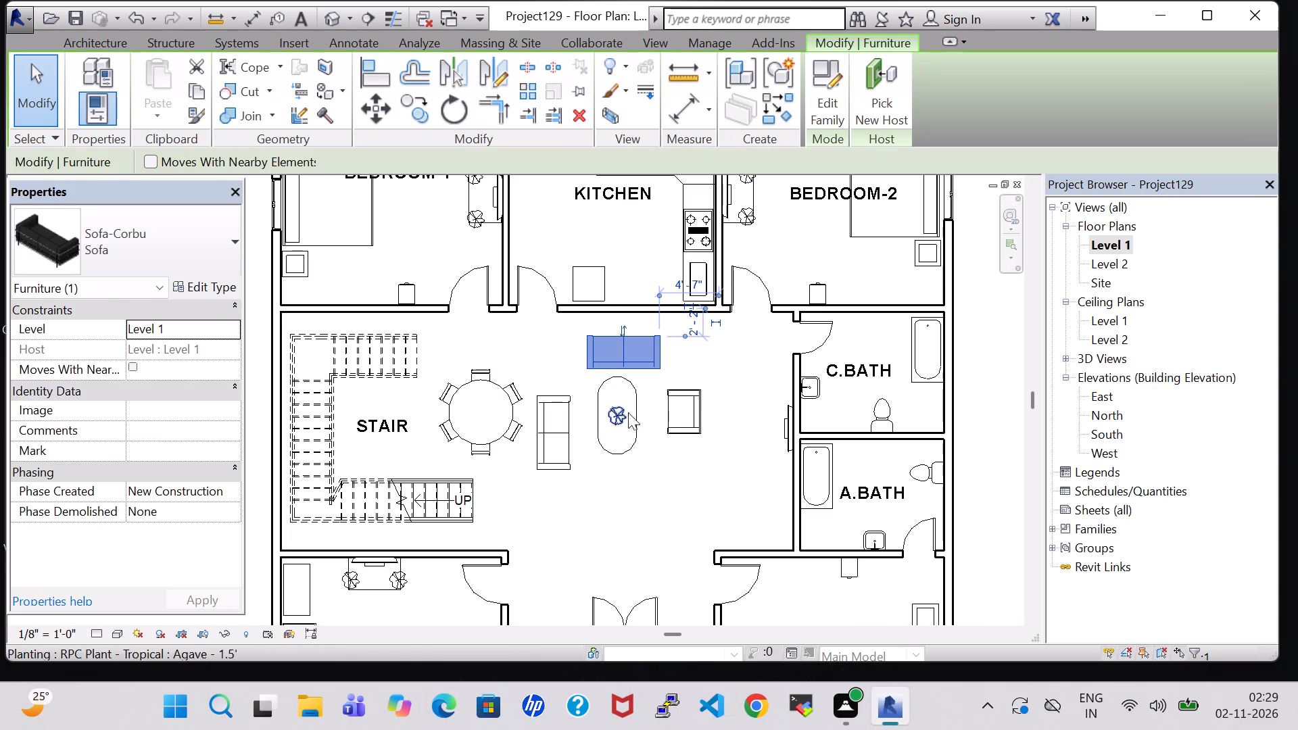
{"action": "left_click", "coordinate": [627, 448]}
{"action": "key", "text": "Down"}
{"action": "key", "text": "Down"}
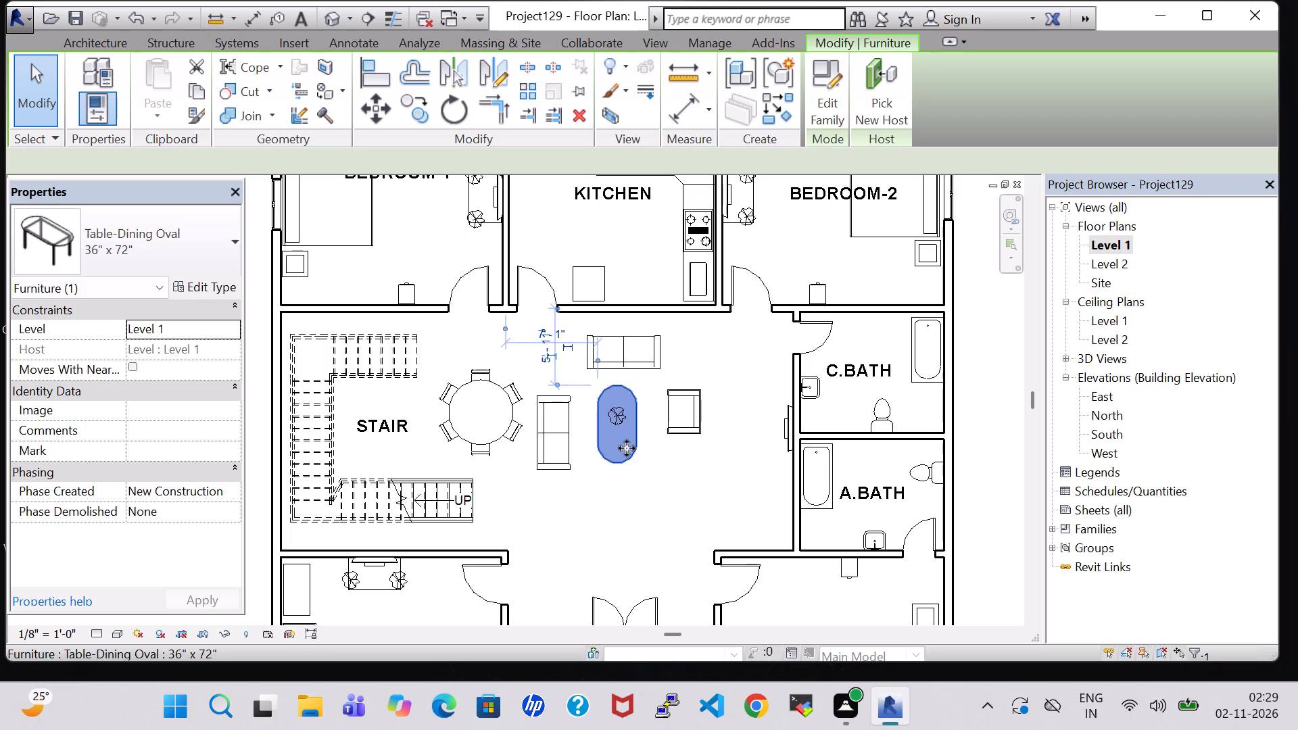
{"action": "key", "text": "Down"}
{"action": "left_click", "coordinate": [654, 455]}
Nudge the agave plant on the oval table south by about 1' 4".
{"action": "left_click", "coordinate": [615, 422]}
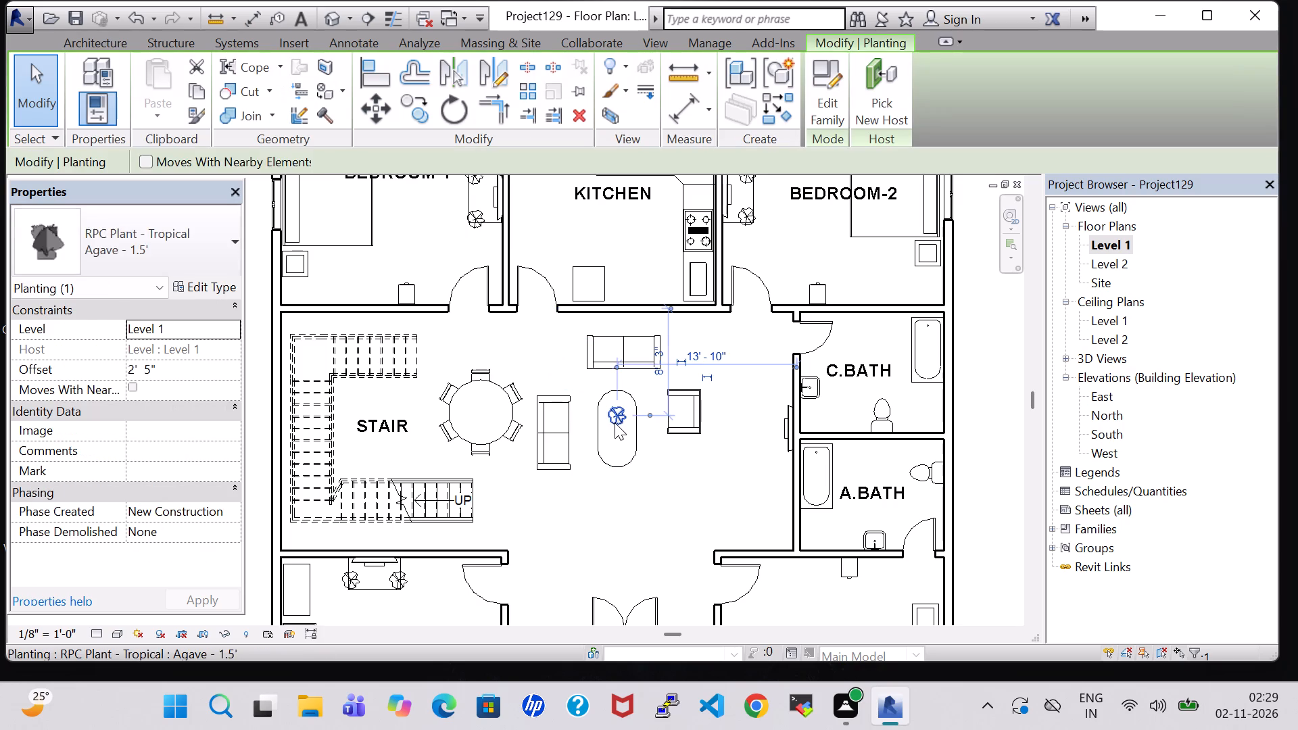
{"action": "key", "text": "Down"}
{"action": "key", "text": "Down"}
{"action": "key", "text": "Down"}
{"action": "key", "text": "Down"}
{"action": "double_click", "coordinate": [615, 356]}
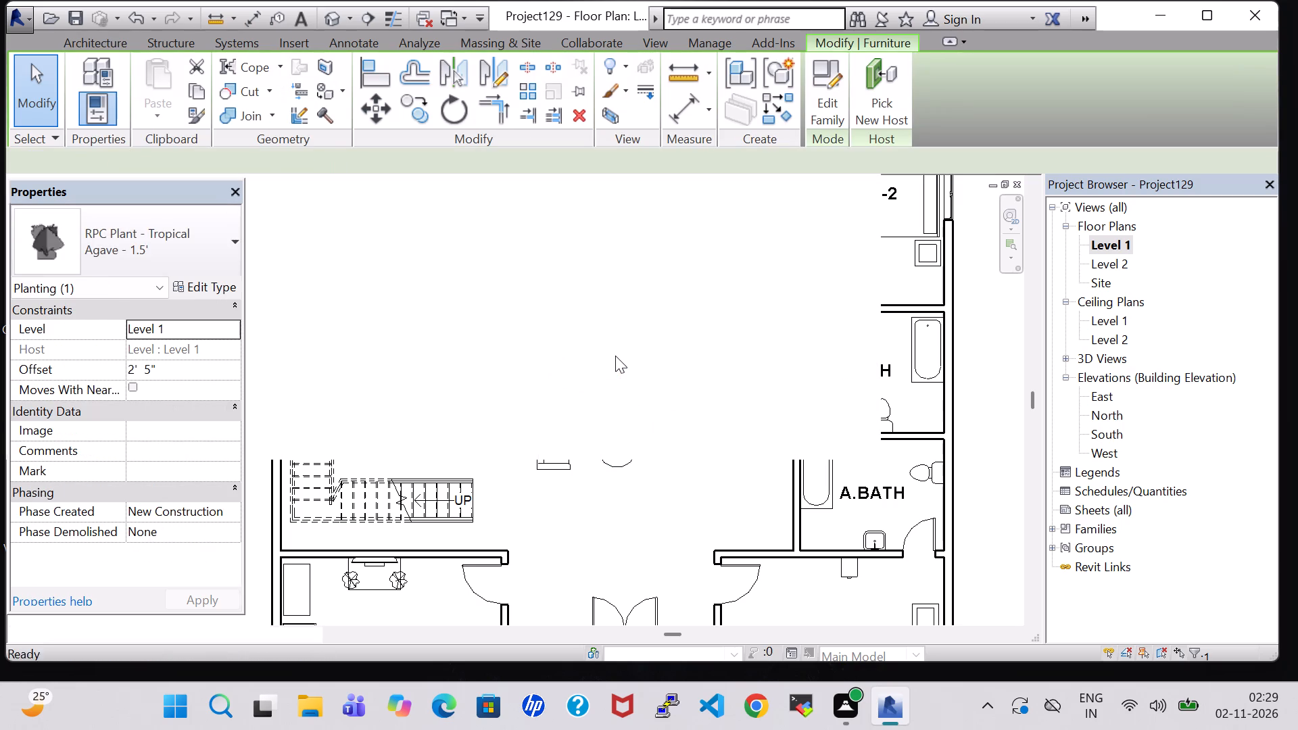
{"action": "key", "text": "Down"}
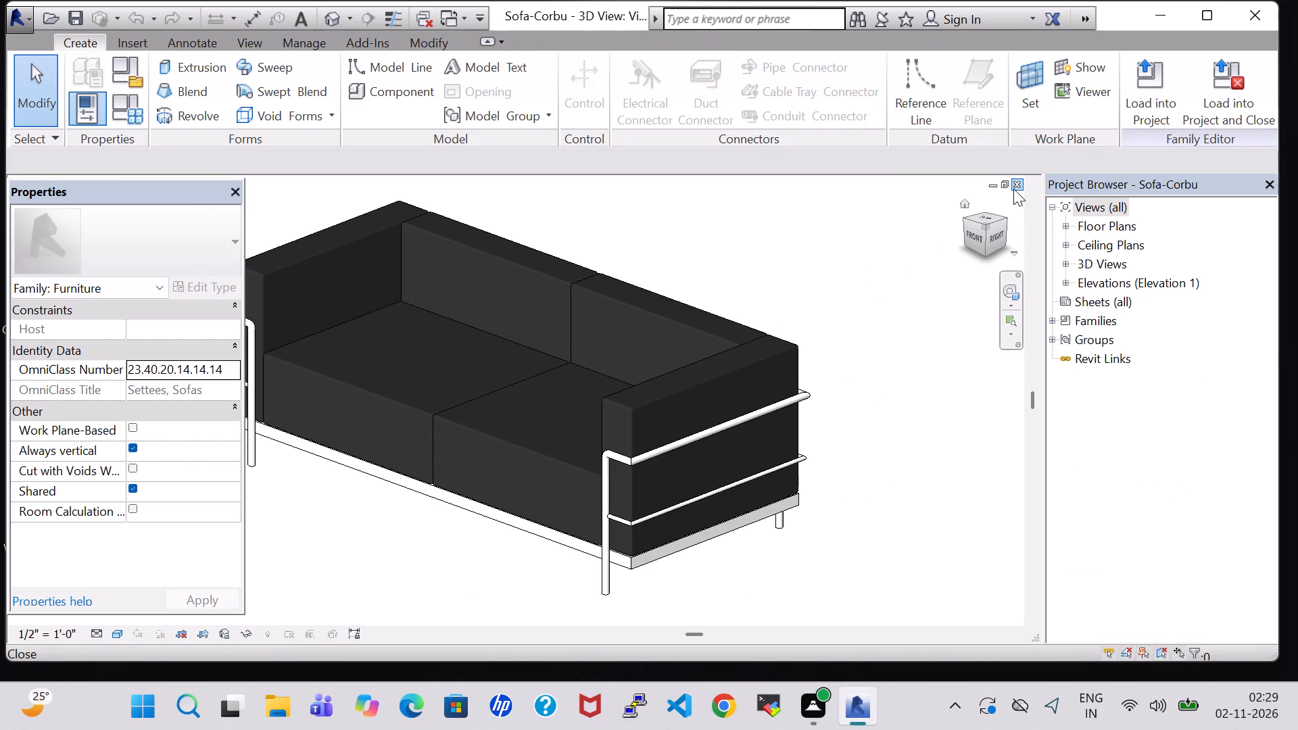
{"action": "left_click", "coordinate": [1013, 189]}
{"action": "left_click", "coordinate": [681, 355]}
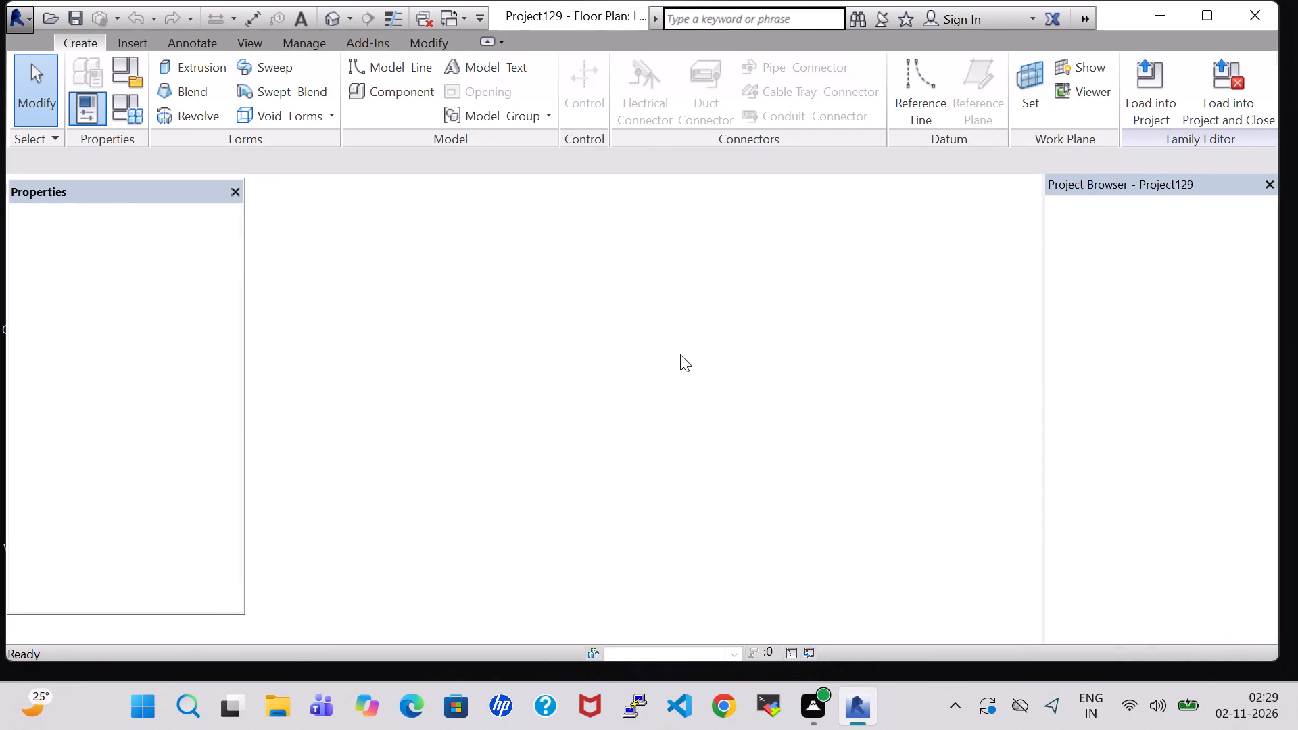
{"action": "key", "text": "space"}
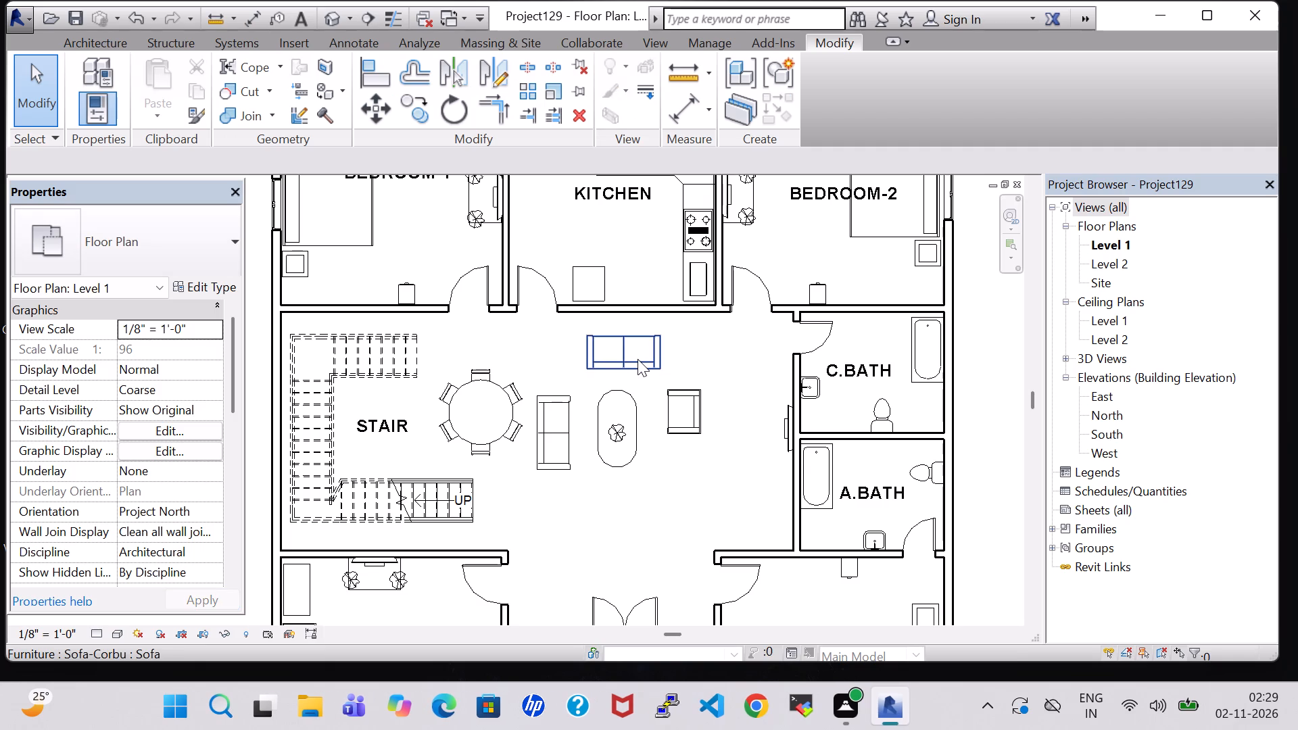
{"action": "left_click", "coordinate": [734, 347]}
Flip the sofa north of the oval table so that it faces south toward the table.
{"action": "left_click", "coordinate": [630, 355]}
{"action": "key", "text": "space"}
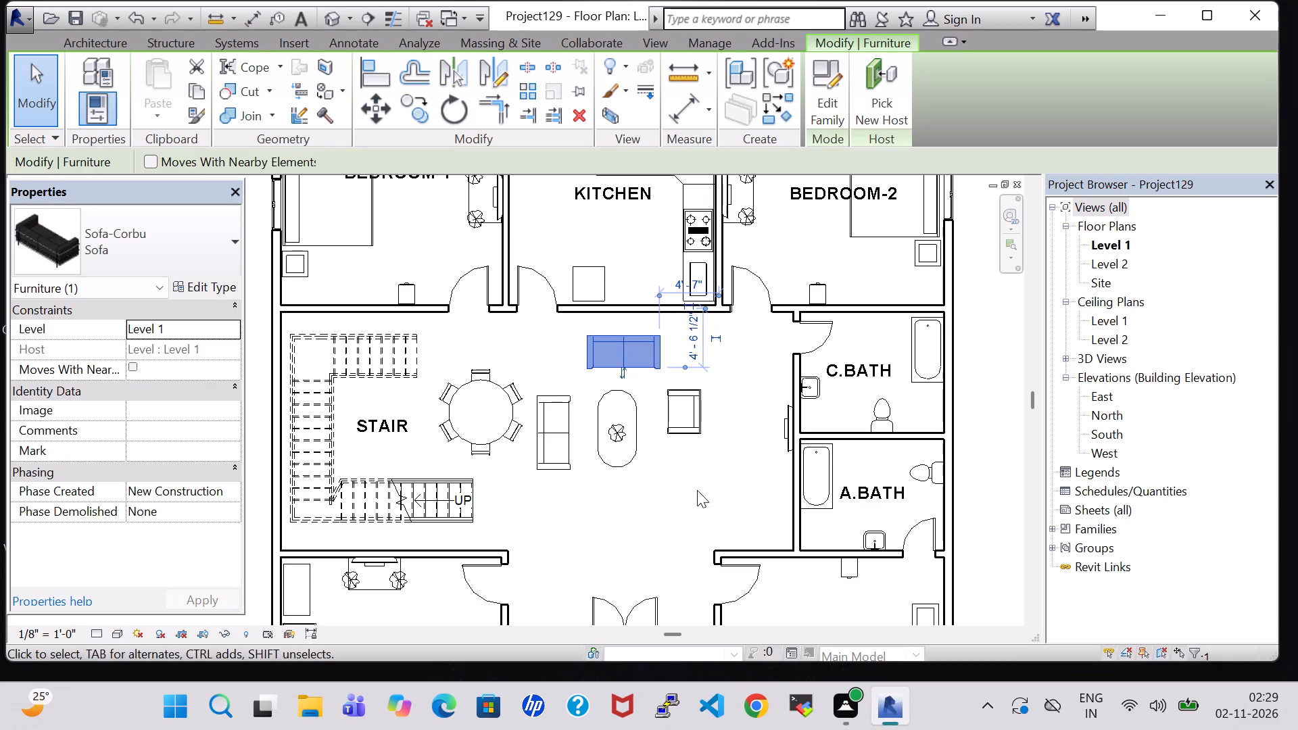
{"action": "left_click", "coordinate": [697, 490]}
Nudge the sofa north of the oval table south by about 1' and west by about 8".
{"action": "left_click", "coordinate": [631, 358]}
{"action": "key", "text": "Down"}
{"action": "key", "text": "Down"}
{"action": "key", "text": "Down"}
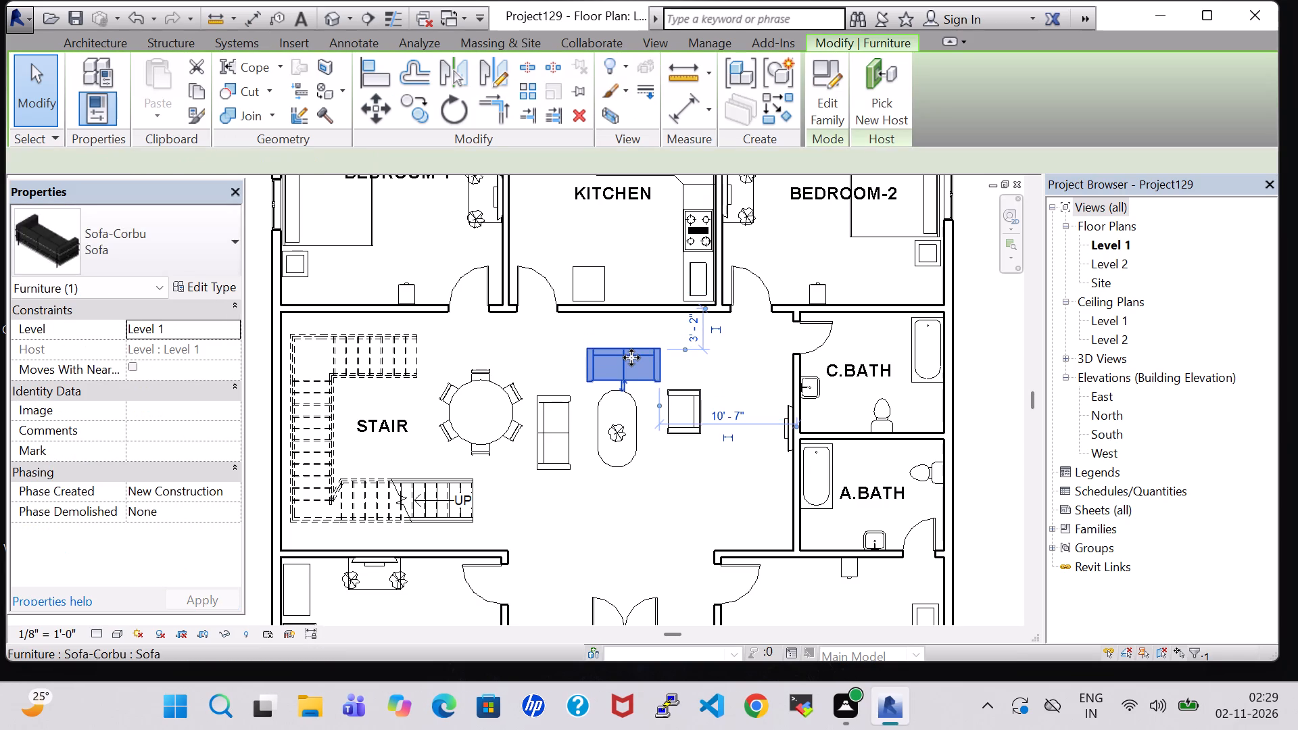
{"action": "key", "text": "Left"}
{"action": "key", "text": "Left"}
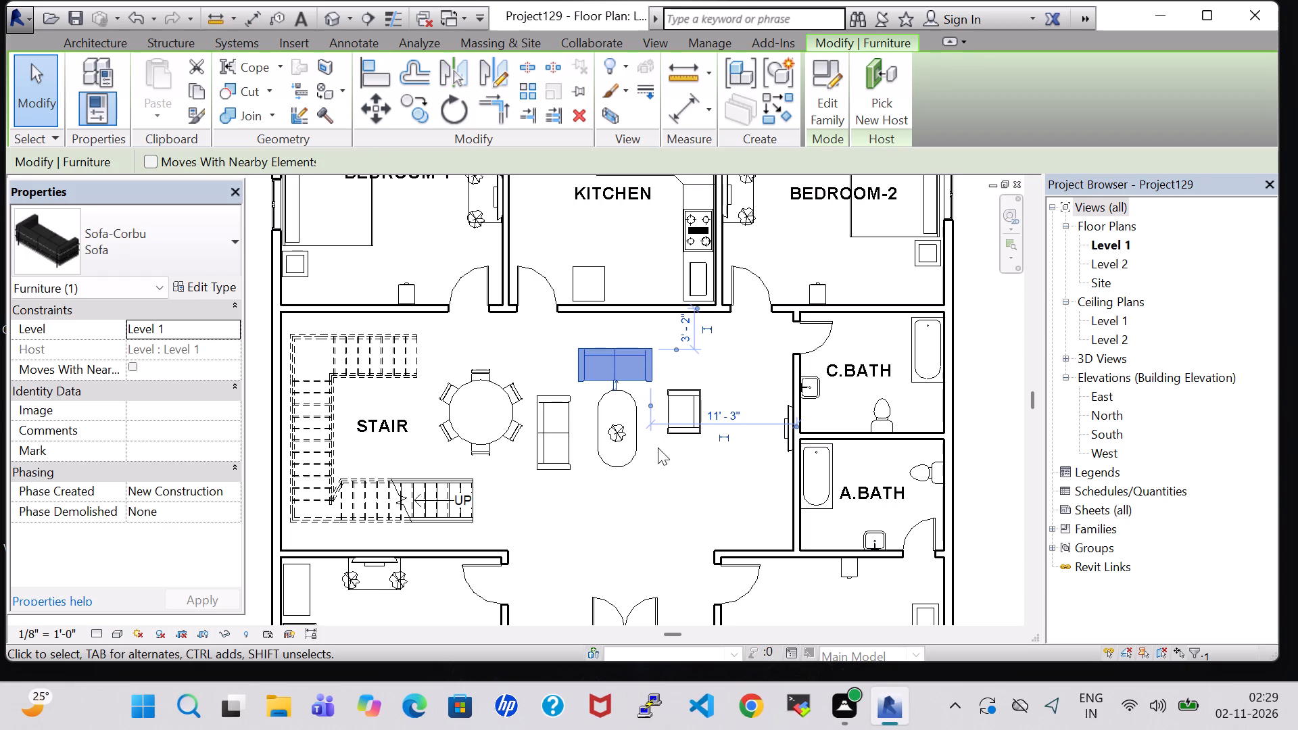
{"action": "left_click", "coordinate": [659, 481]}
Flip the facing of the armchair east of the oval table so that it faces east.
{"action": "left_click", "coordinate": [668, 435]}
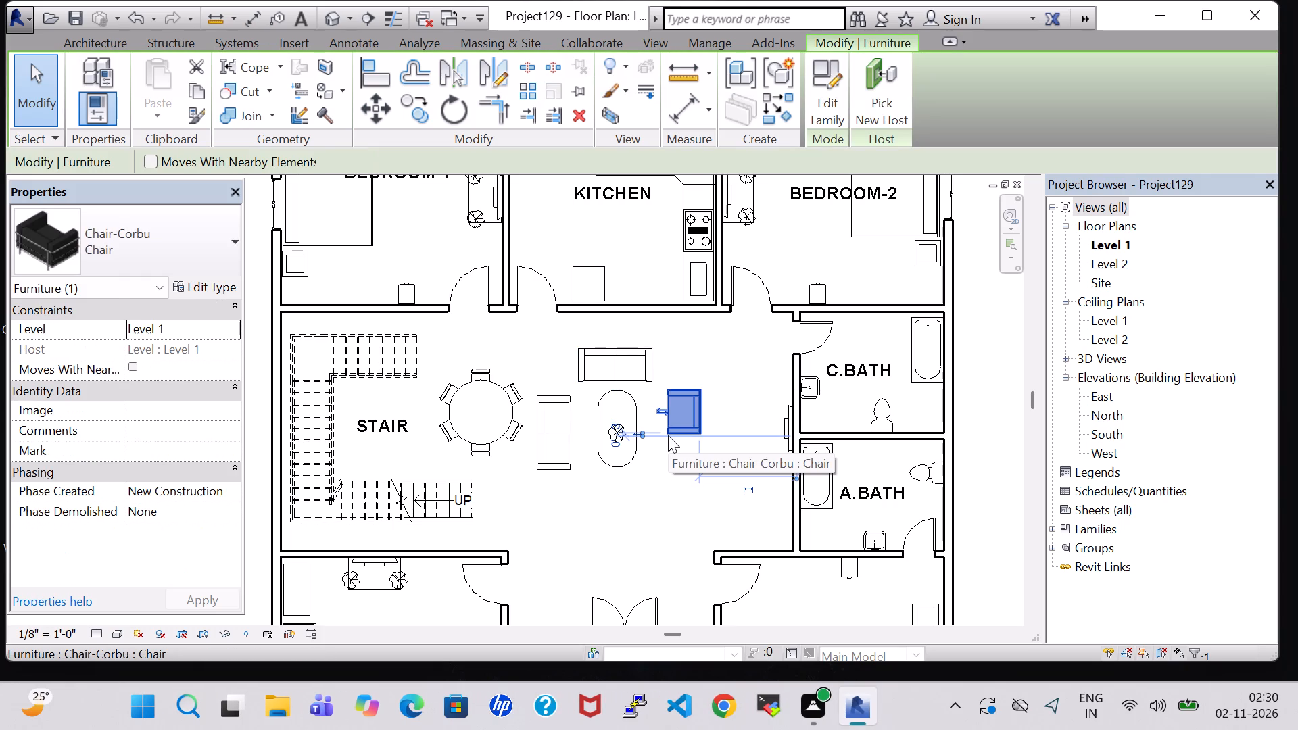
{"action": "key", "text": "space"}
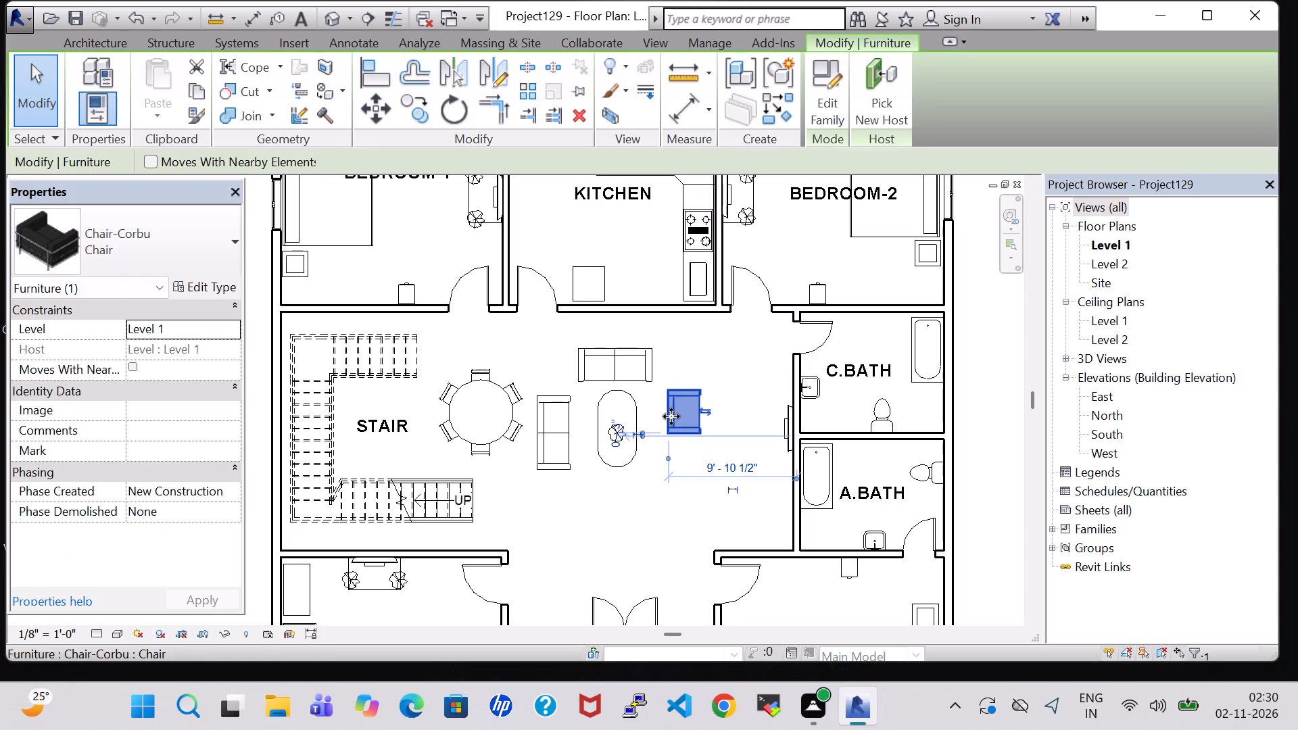
Place another Chair-Corbu armchair like the existing one, facing south, just east of the north sofa.
{"action": "right_click", "coordinate": [671, 416]}
{"action": "left_click", "coordinate": [722, 366]}
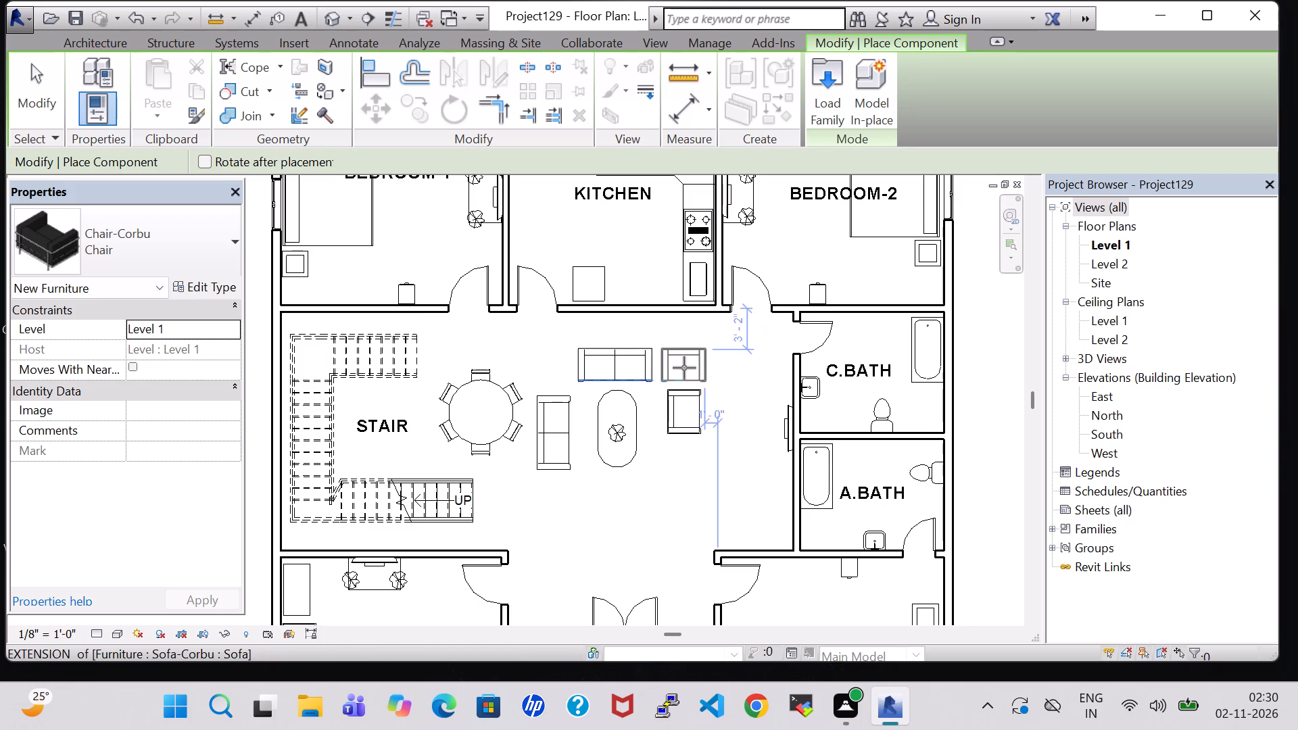
{"action": "left_click", "coordinate": [684, 368]}
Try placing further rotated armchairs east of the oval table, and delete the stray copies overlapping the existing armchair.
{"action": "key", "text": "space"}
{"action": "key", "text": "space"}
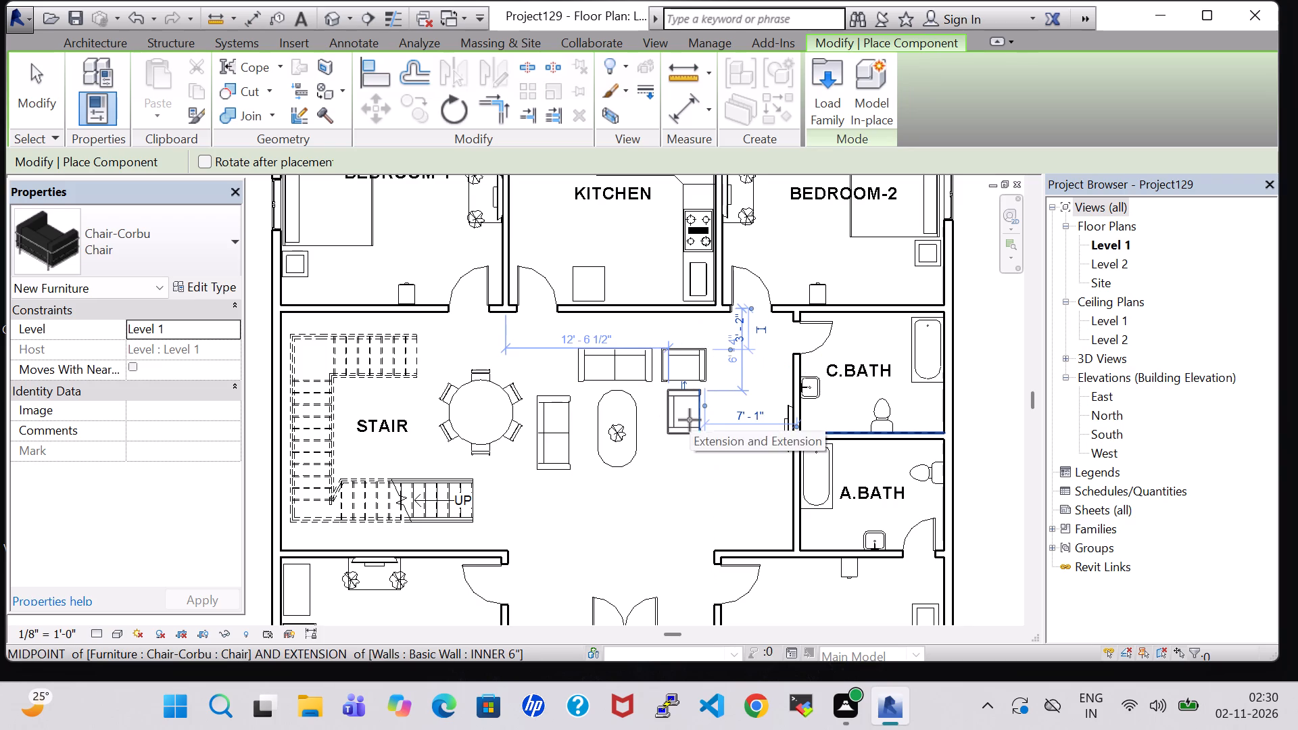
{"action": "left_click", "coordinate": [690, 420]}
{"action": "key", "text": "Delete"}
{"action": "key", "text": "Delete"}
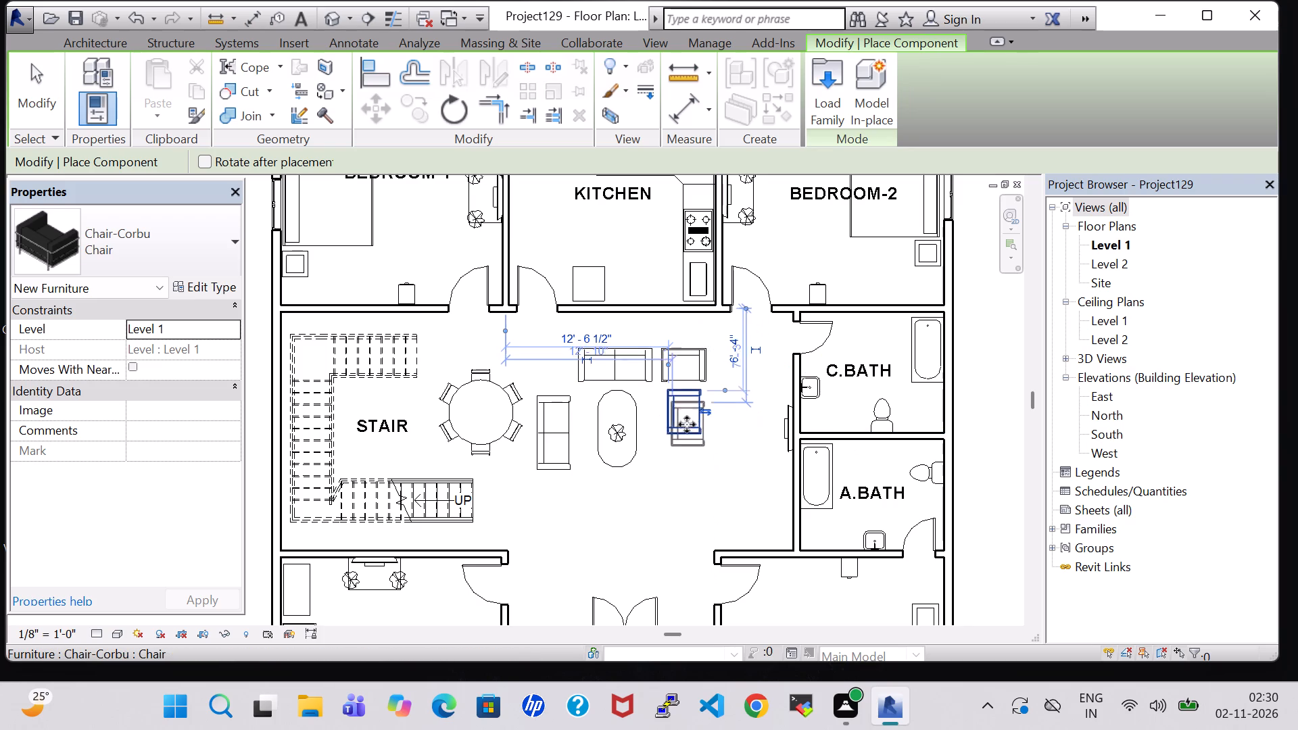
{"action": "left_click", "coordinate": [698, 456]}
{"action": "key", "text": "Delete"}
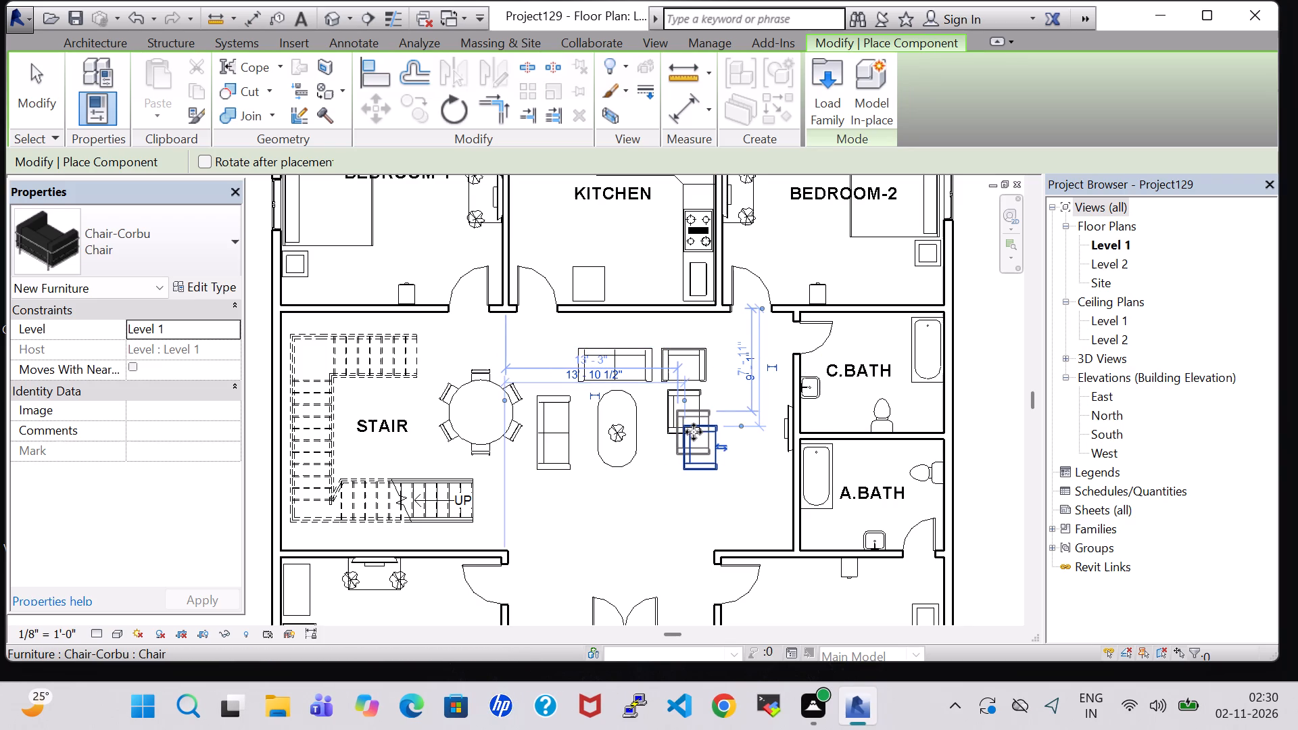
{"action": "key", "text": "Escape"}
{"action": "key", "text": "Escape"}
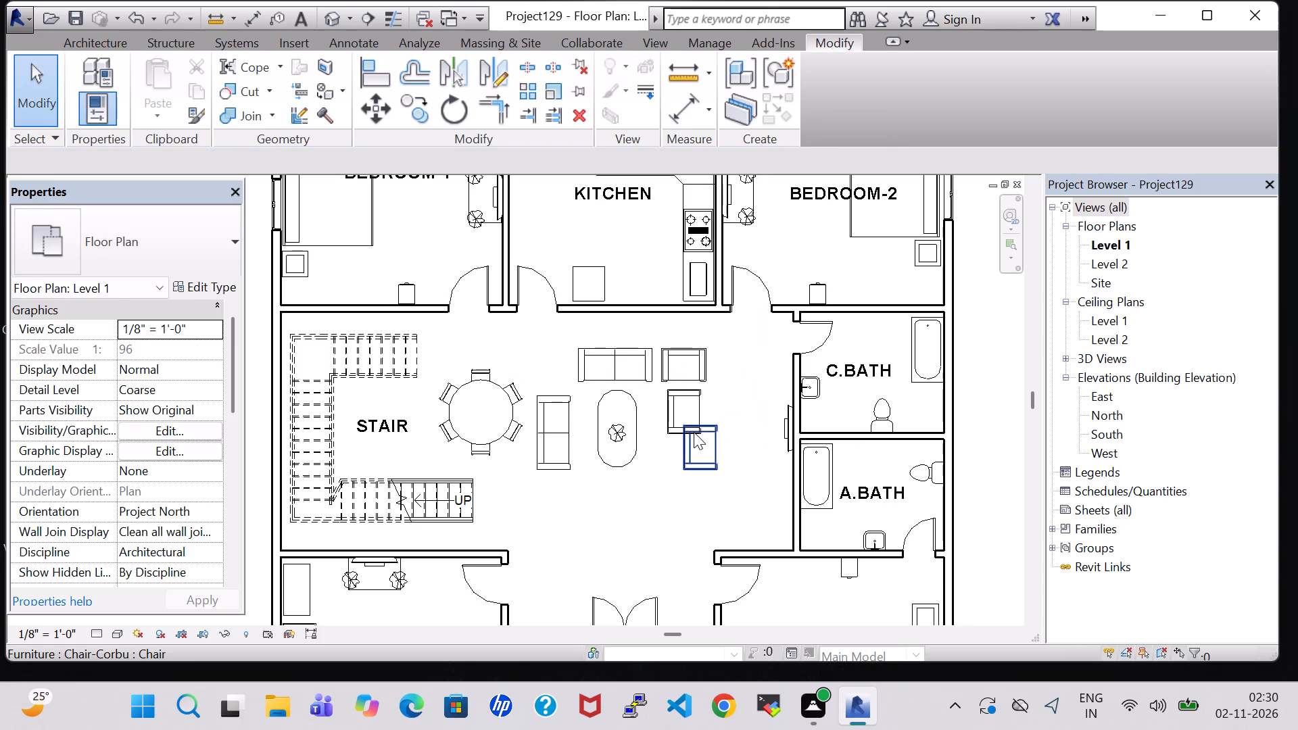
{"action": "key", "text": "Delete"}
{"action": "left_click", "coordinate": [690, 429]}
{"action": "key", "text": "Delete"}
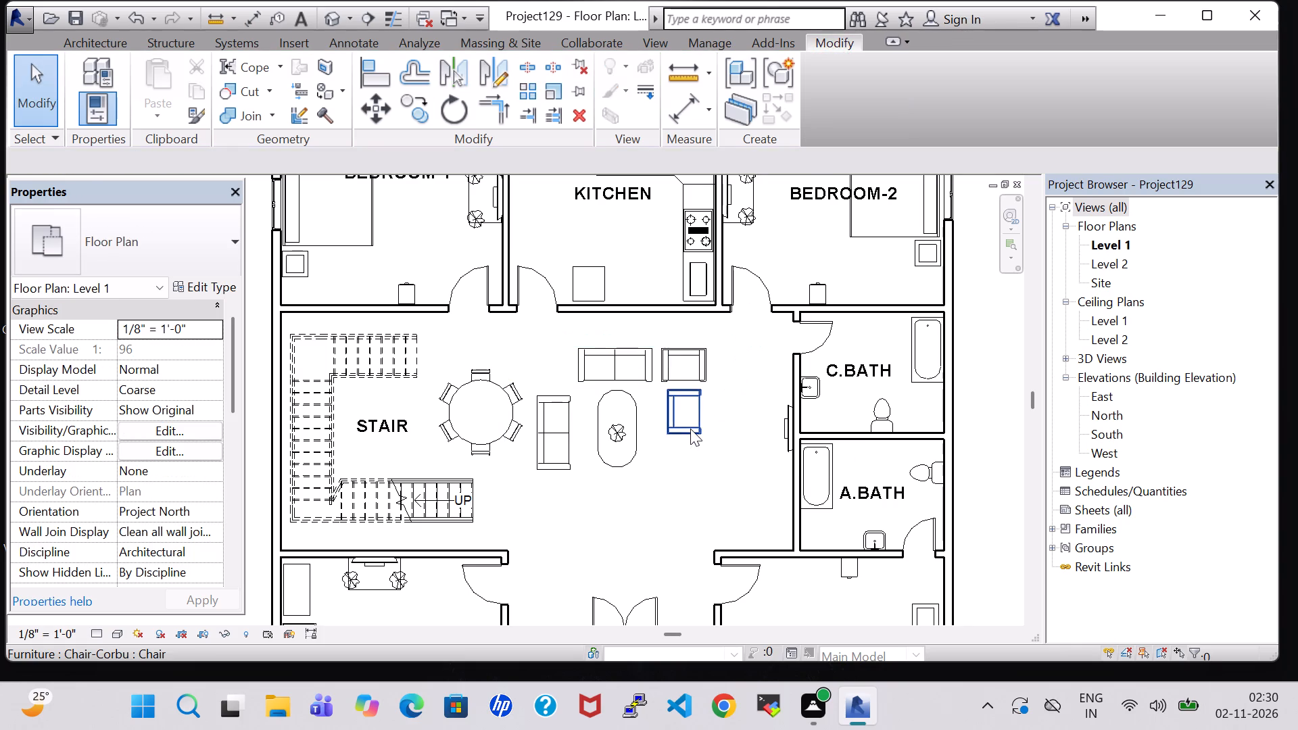
Nudge the sofa north of the oval table west by about 8".
{"action": "left_click", "coordinate": [615, 362]}
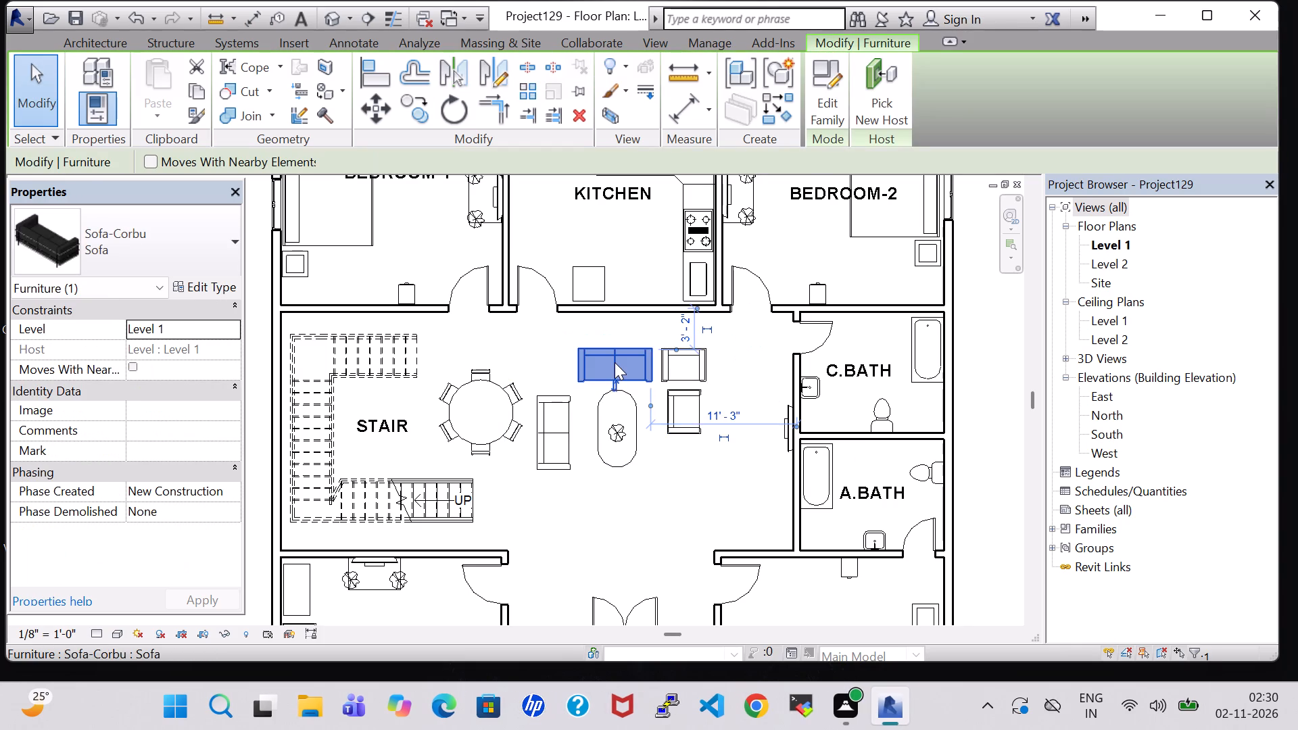
{"action": "key", "text": "Left"}
{"action": "key", "text": "Left"}
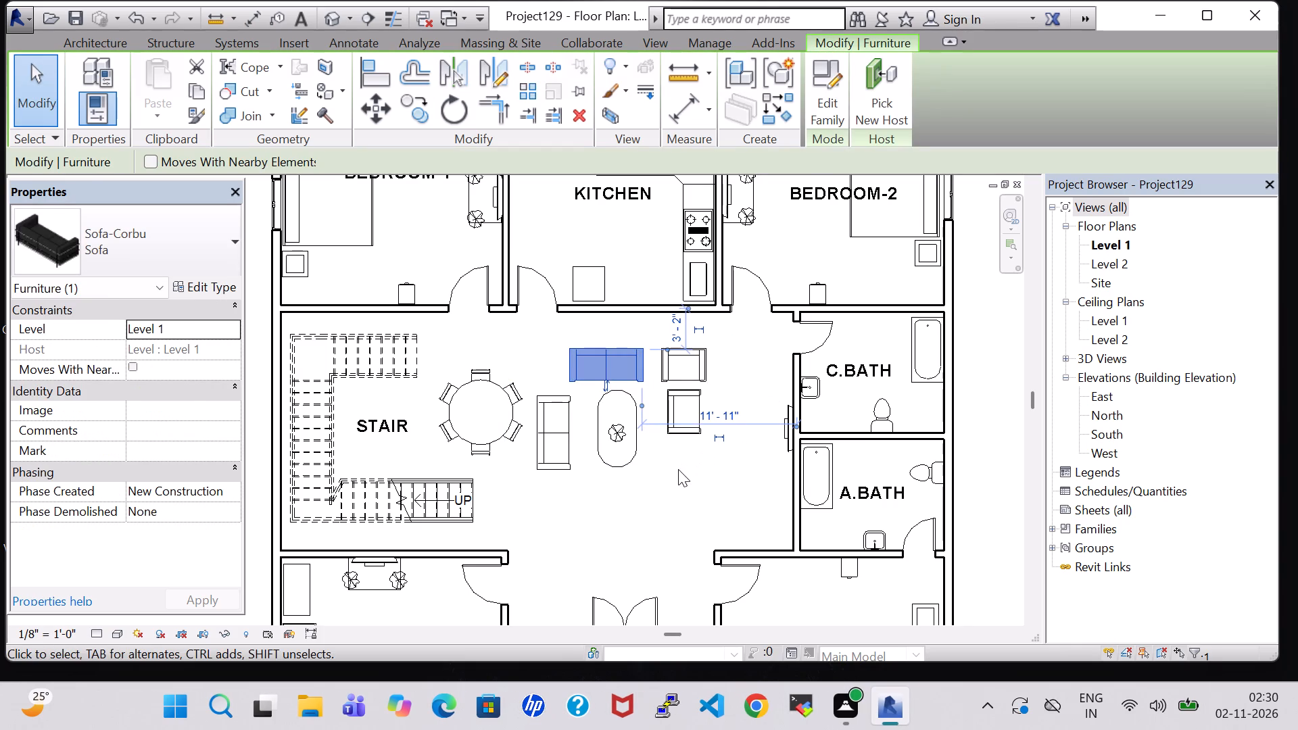
{"action": "left_click", "coordinate": [678, 469]}
Delete the east-facing armchair east of the oval table.
{"action": "left_click", "coordinate": [679, 435]}
{"action": "key", "text": "Delete"}
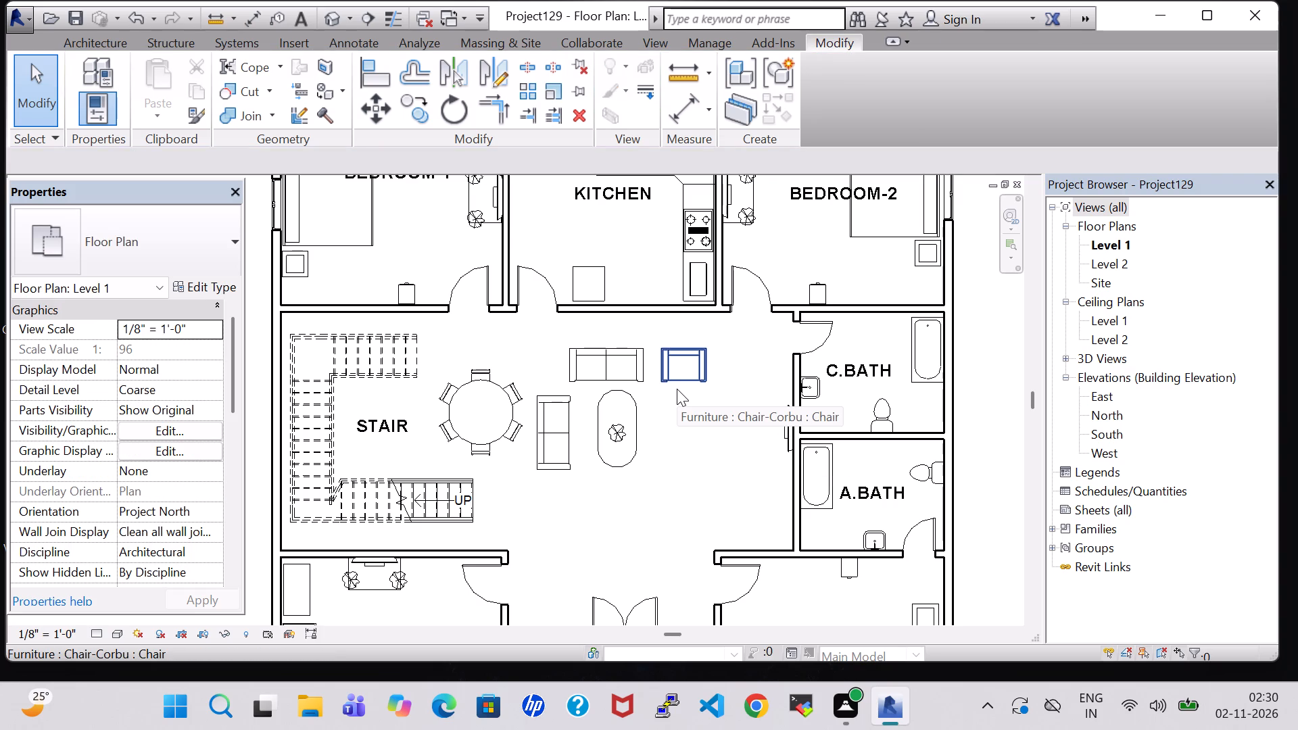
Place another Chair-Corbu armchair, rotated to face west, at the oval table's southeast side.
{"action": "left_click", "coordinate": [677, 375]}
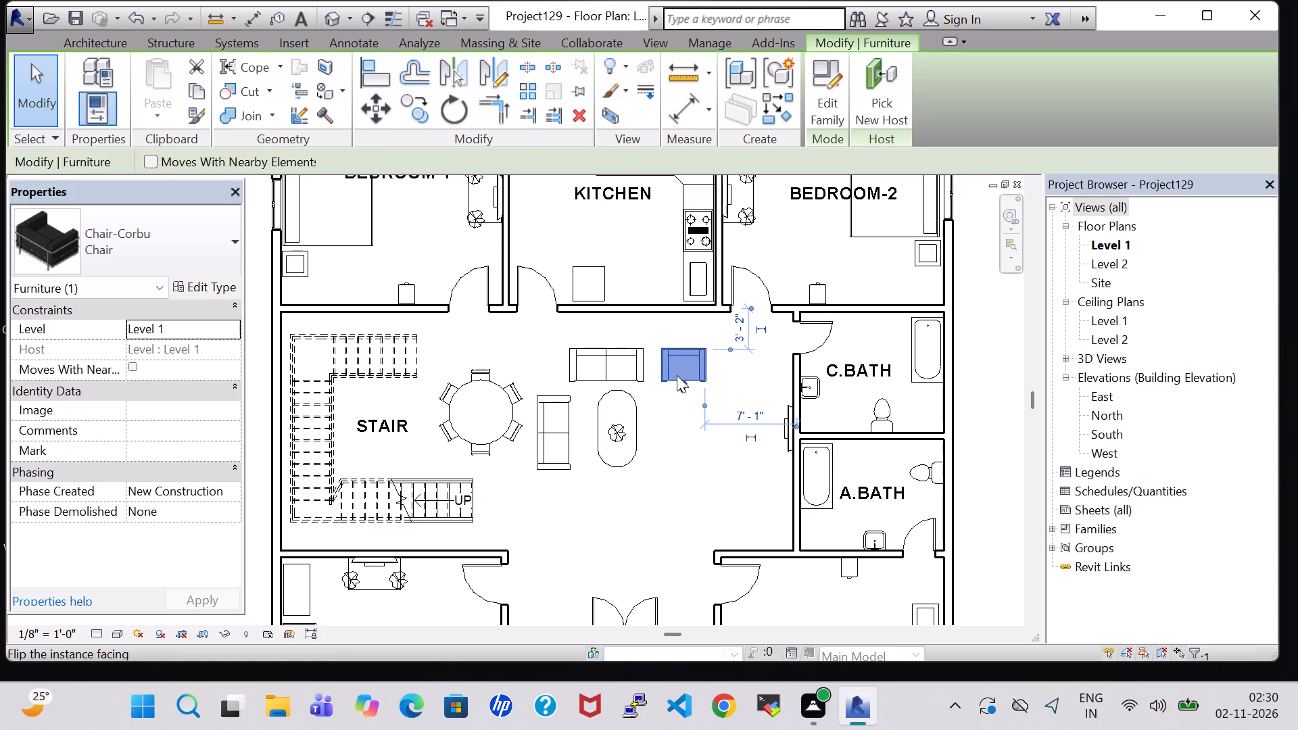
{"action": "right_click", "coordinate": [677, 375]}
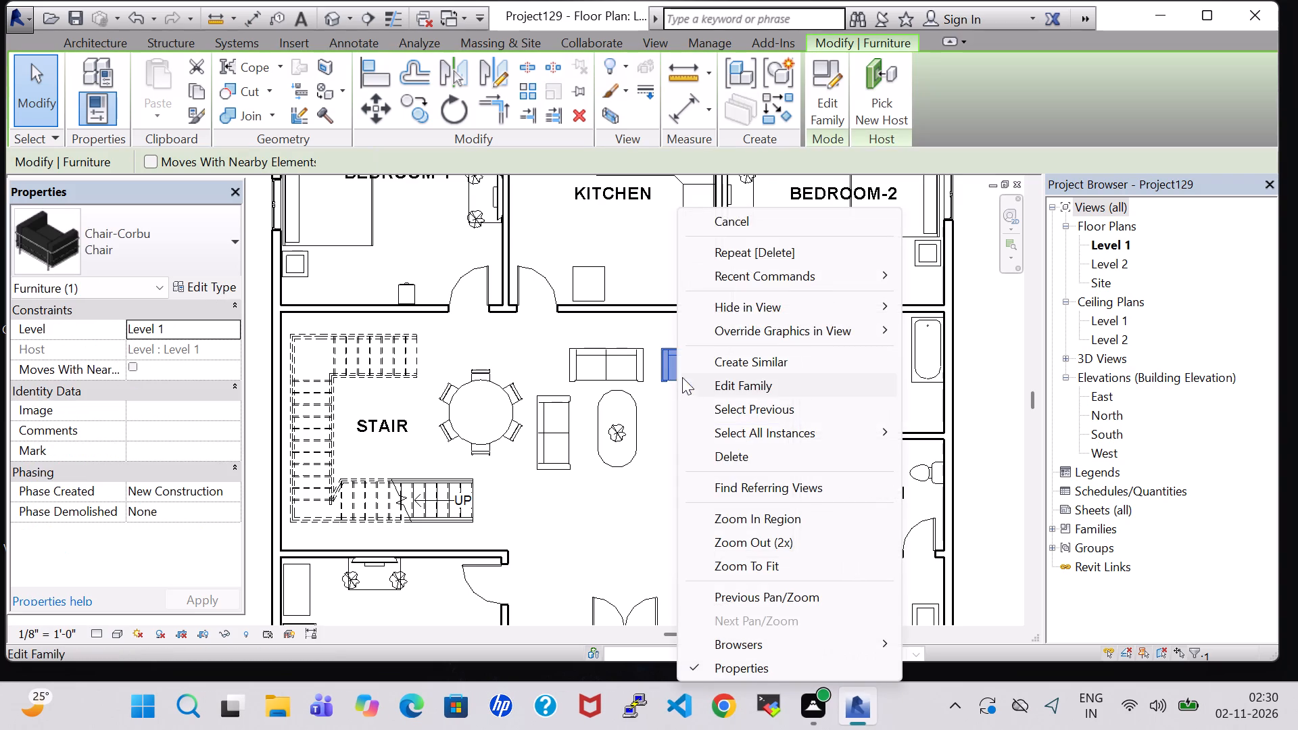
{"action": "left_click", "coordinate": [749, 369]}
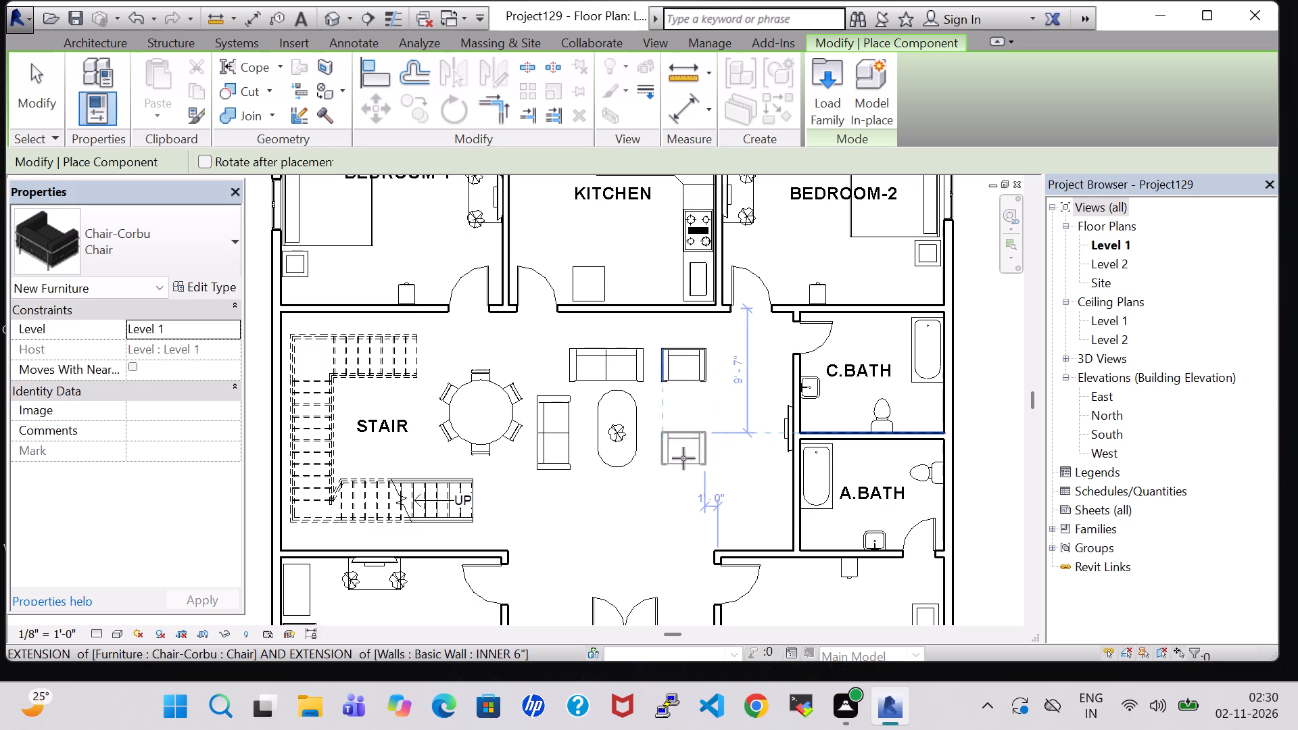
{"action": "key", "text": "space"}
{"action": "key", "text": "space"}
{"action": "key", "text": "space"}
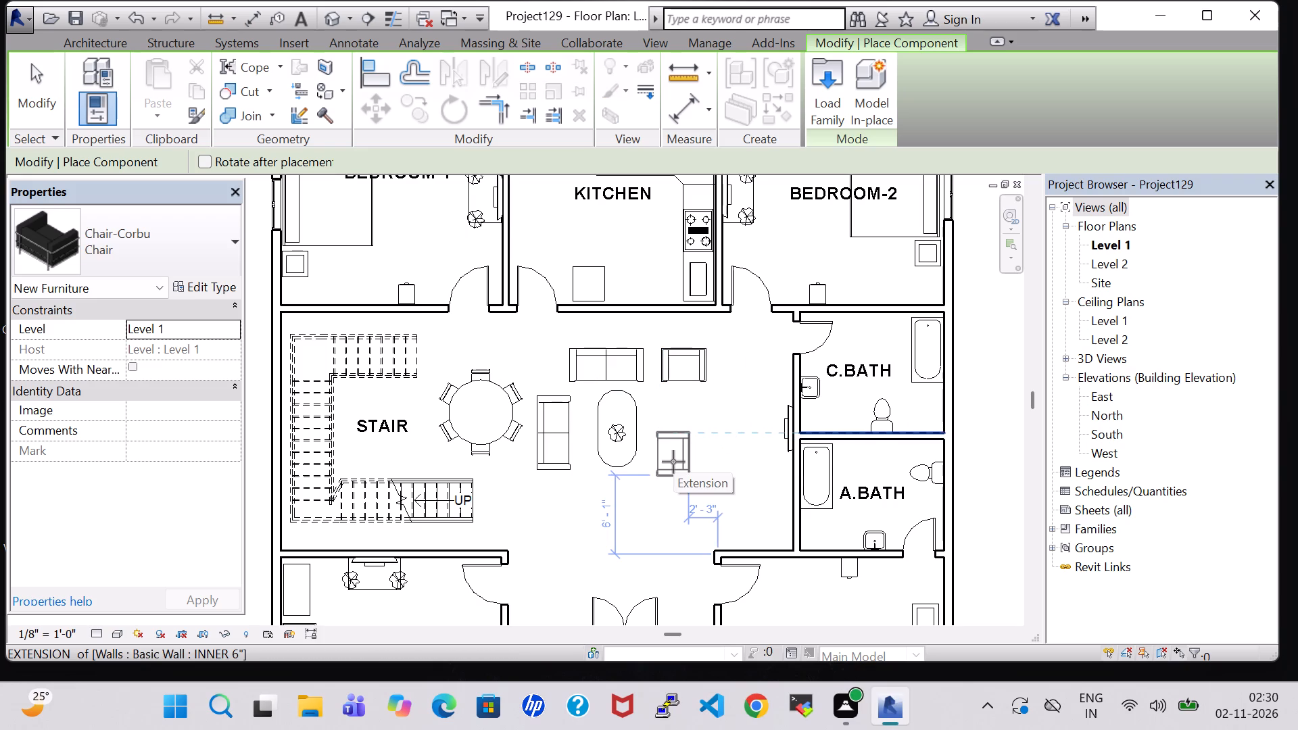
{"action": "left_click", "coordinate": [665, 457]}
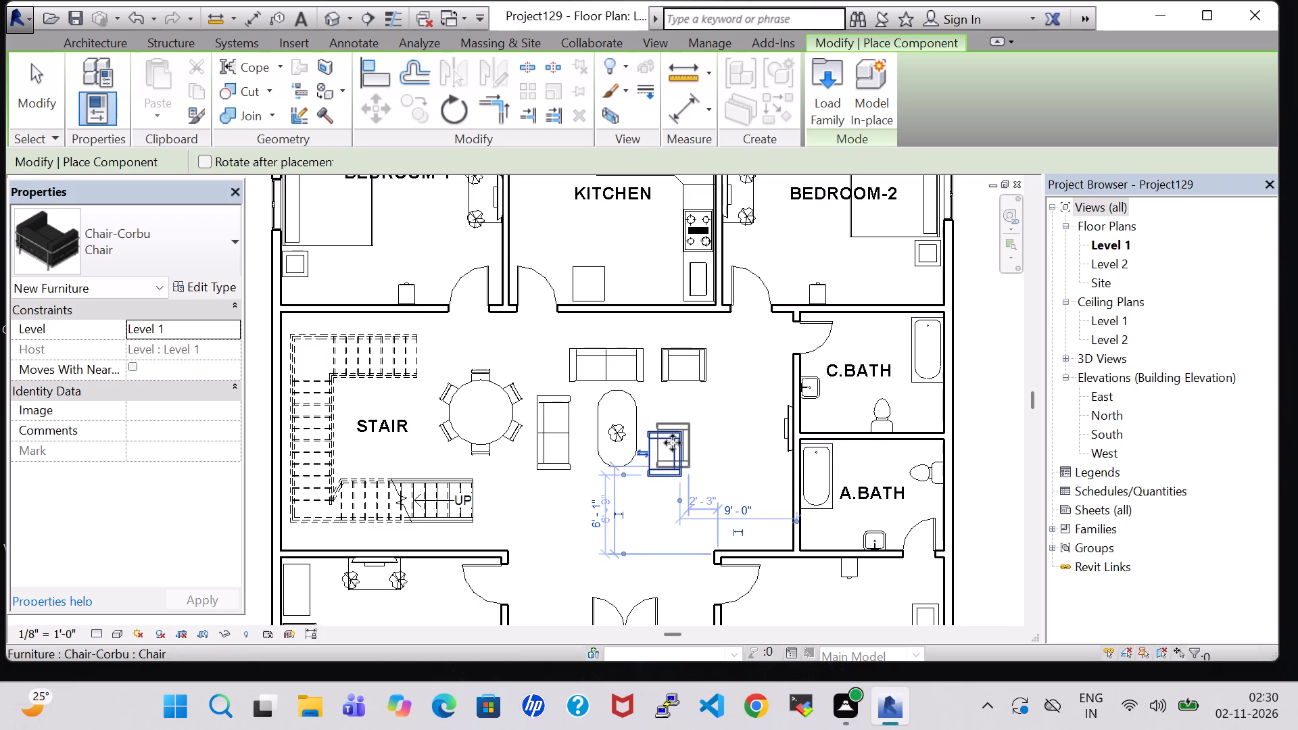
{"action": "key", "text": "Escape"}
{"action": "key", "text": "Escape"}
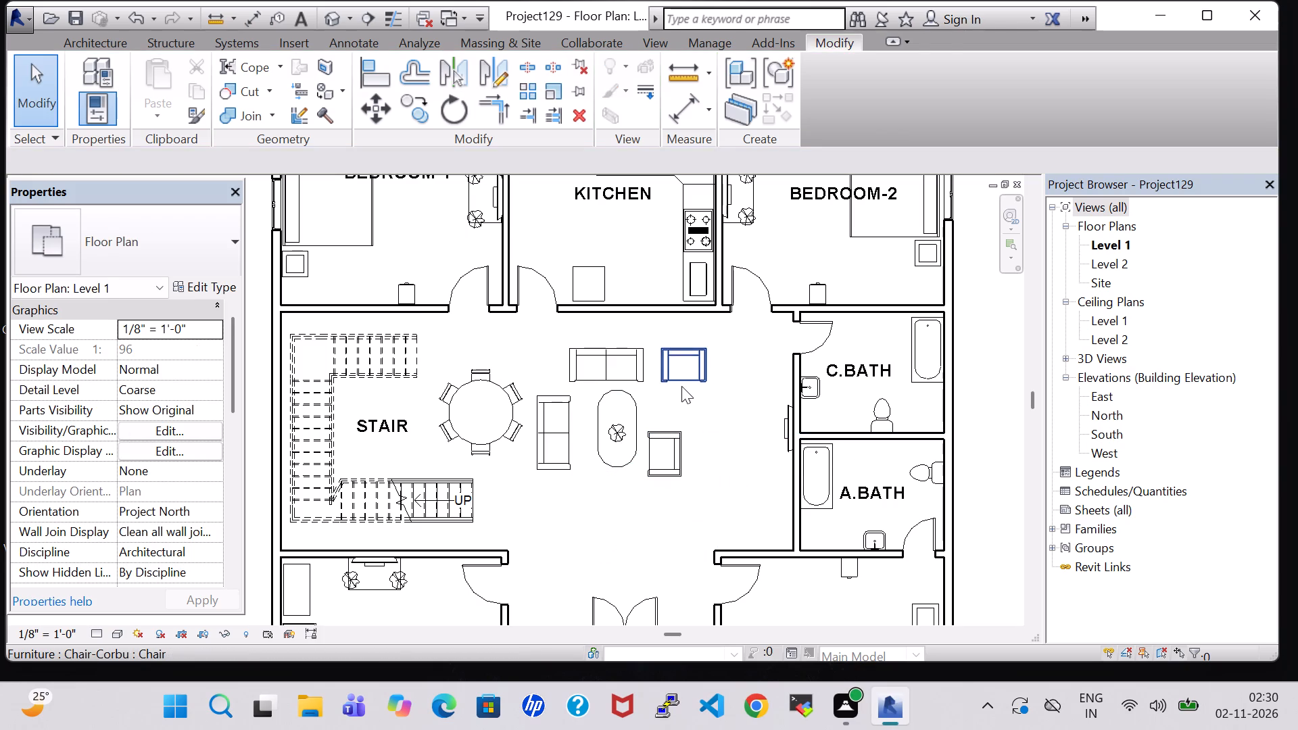
Nudge the armchair beside the north sofa west by about 8".
{"action": "left_click", "coordinate": [681, 385]}
{"action": "key", "text": "Left"}
{"action": "key", "text": "Left"}
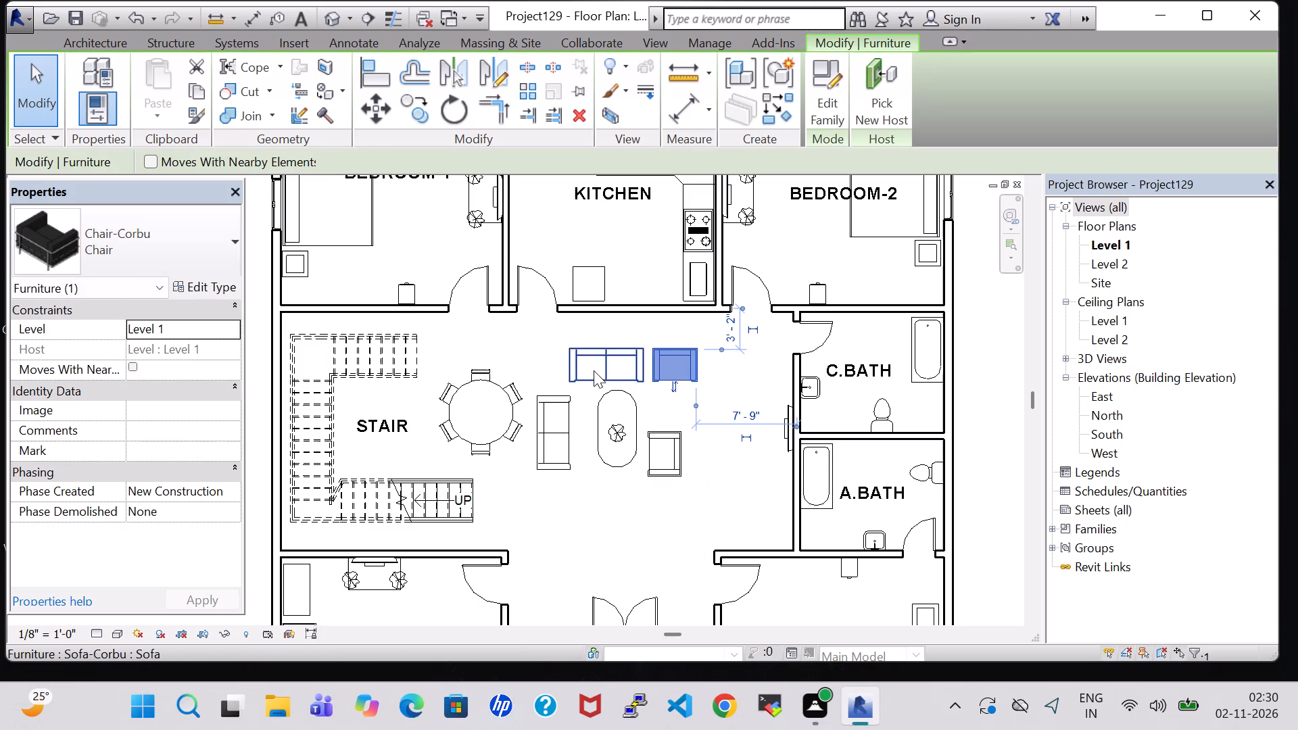
Nudge the sofa north of the oval table west by about 4".
{"action": "left_click", "coordinate": [588, 370]}
{"action": "key", "text": "Left"}
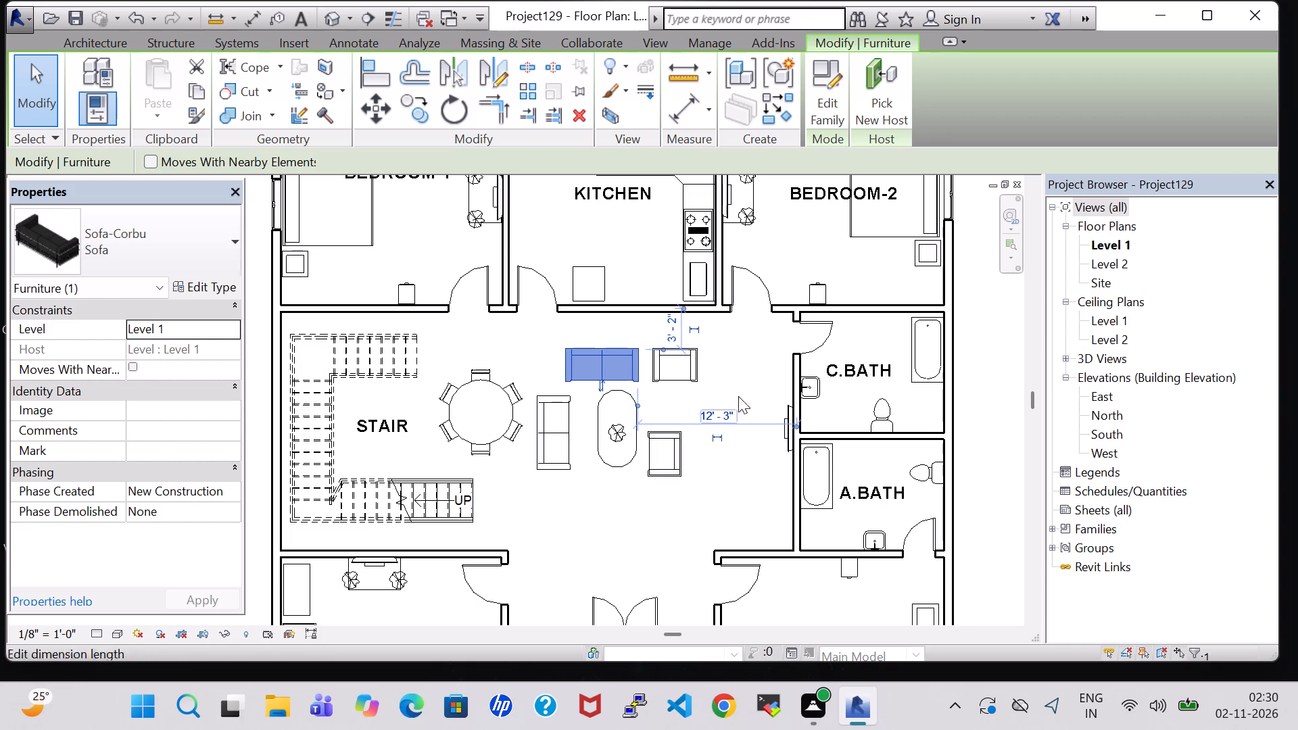
{"action": "left_click", "coordinate": [759, 370]}
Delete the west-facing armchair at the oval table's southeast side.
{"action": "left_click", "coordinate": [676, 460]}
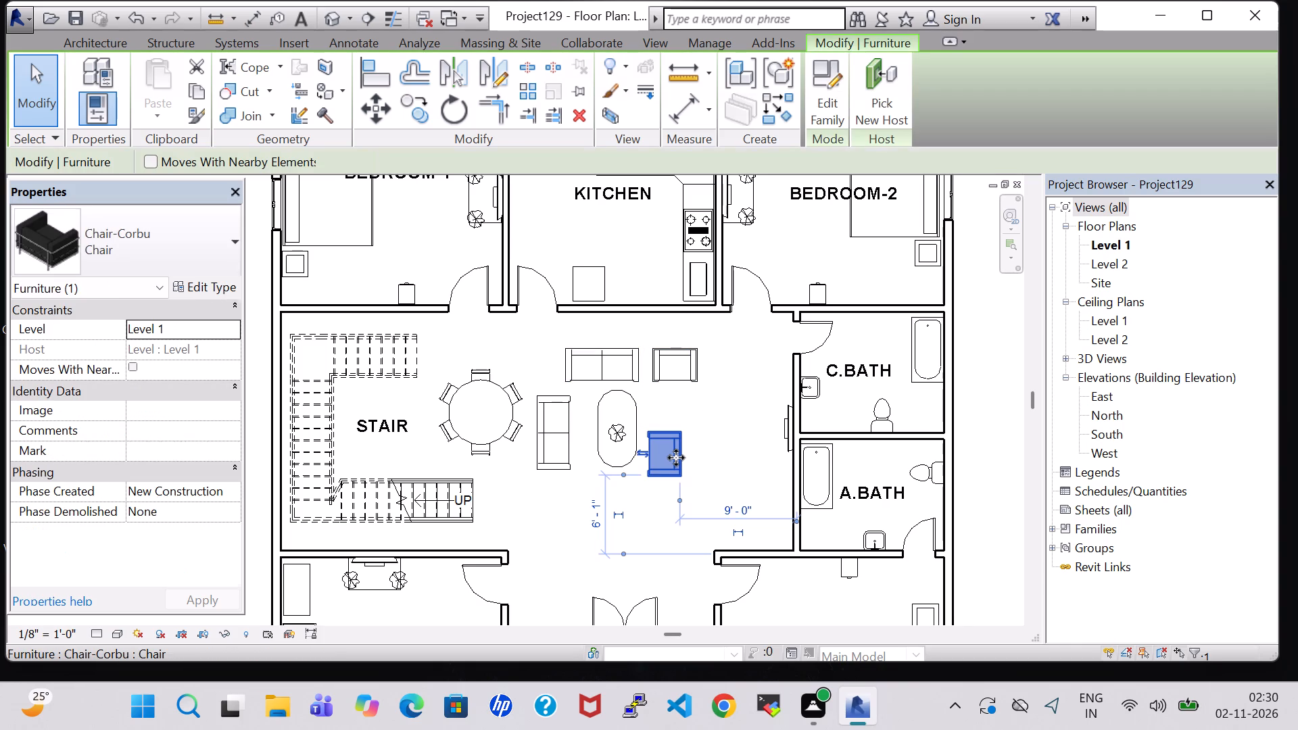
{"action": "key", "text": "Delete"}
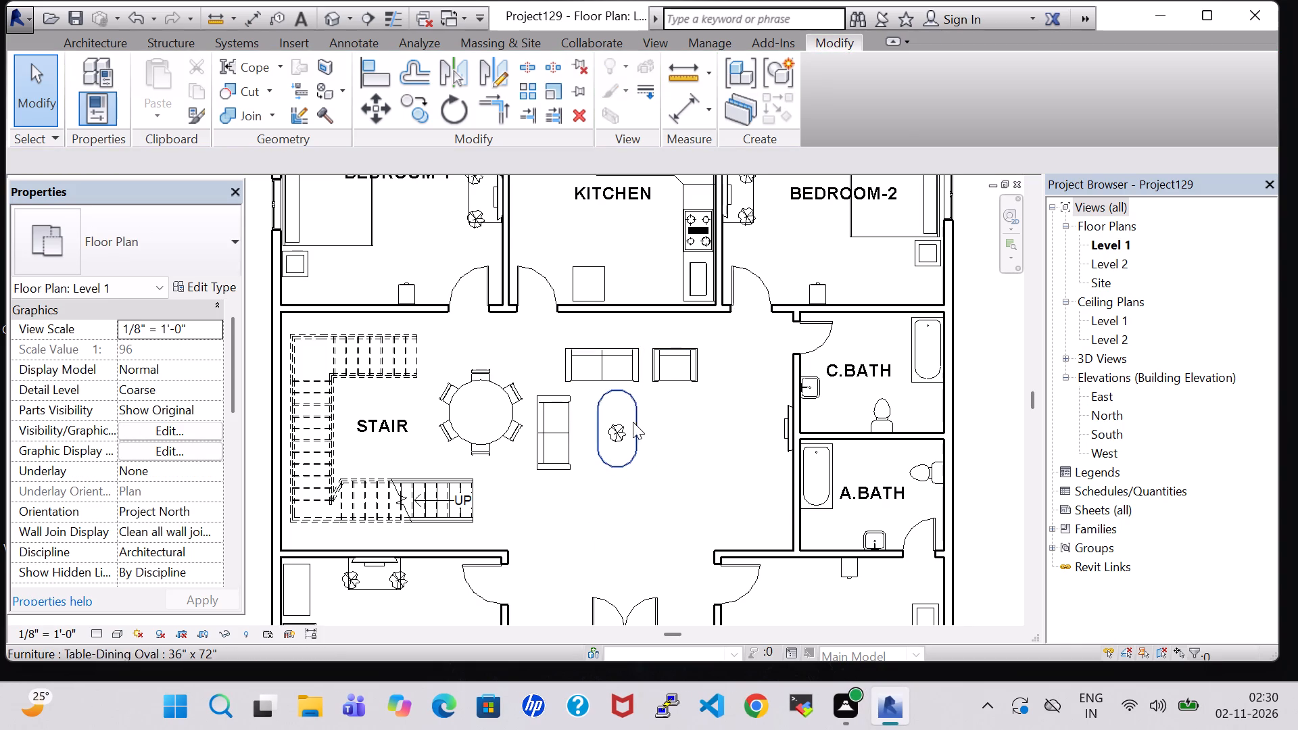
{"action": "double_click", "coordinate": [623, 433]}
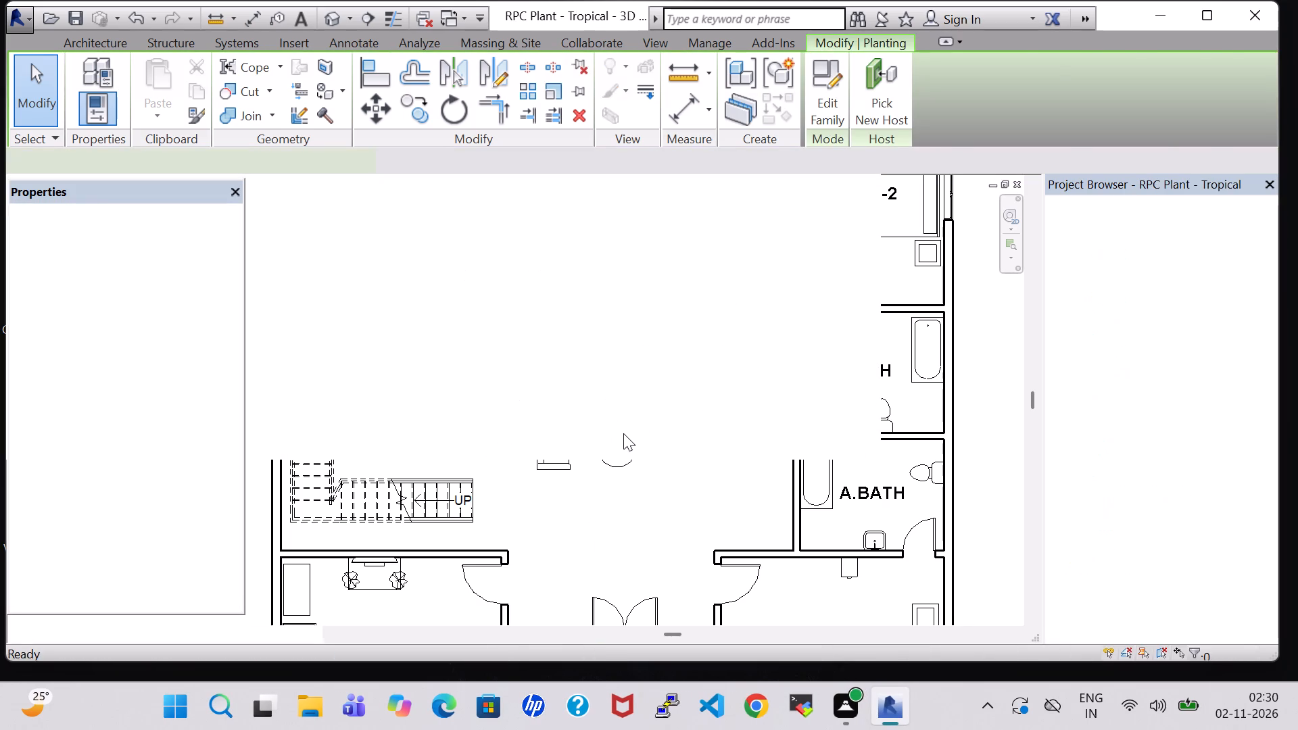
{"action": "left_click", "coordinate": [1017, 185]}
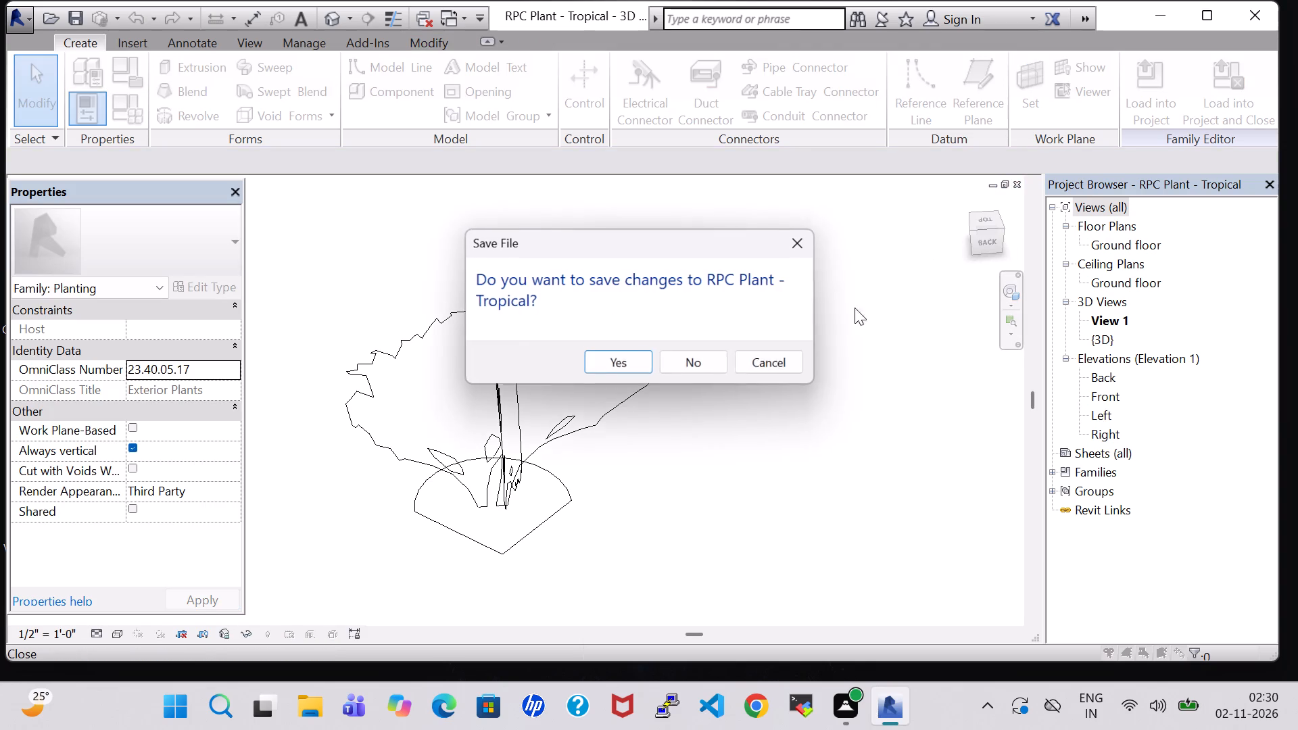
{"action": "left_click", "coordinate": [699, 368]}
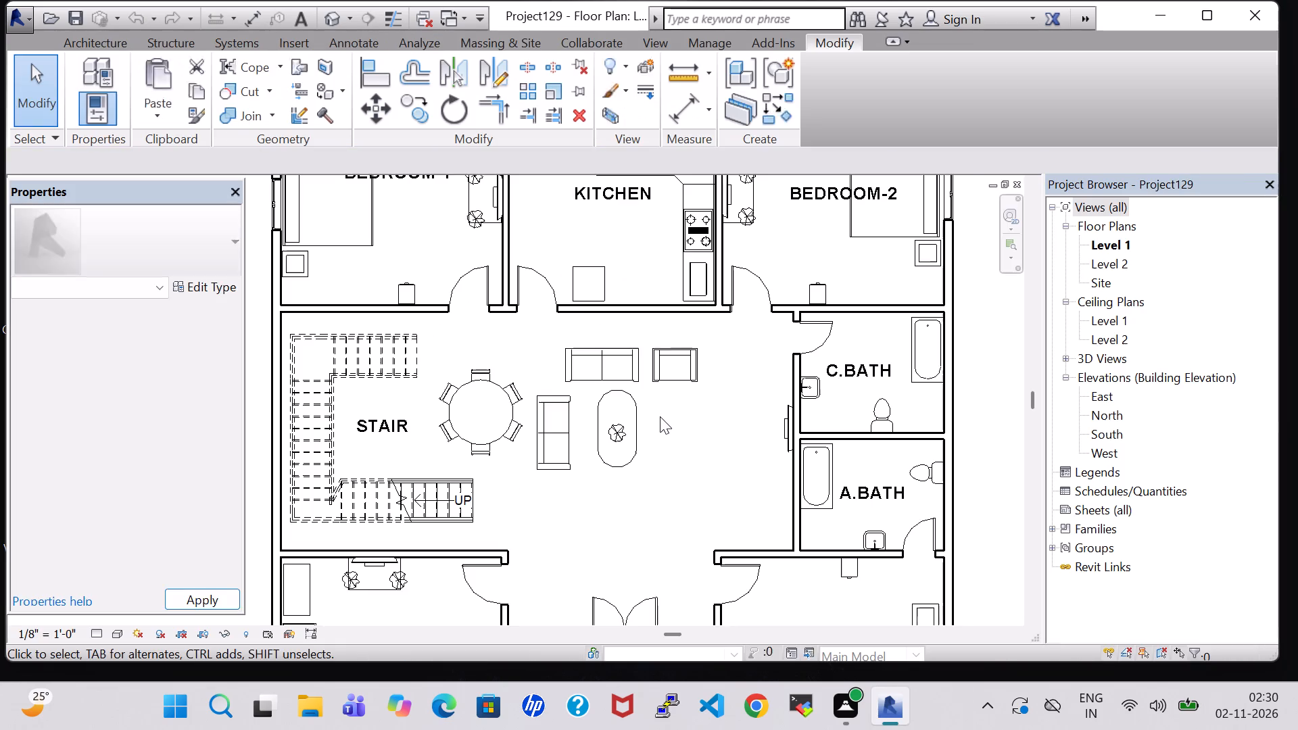
Nudge the agave plant north by about 8" to the centre of the oval table.
{"action": "left_click", "coordinate": [621, 435]}
{"action": "key", "text": "Up"}
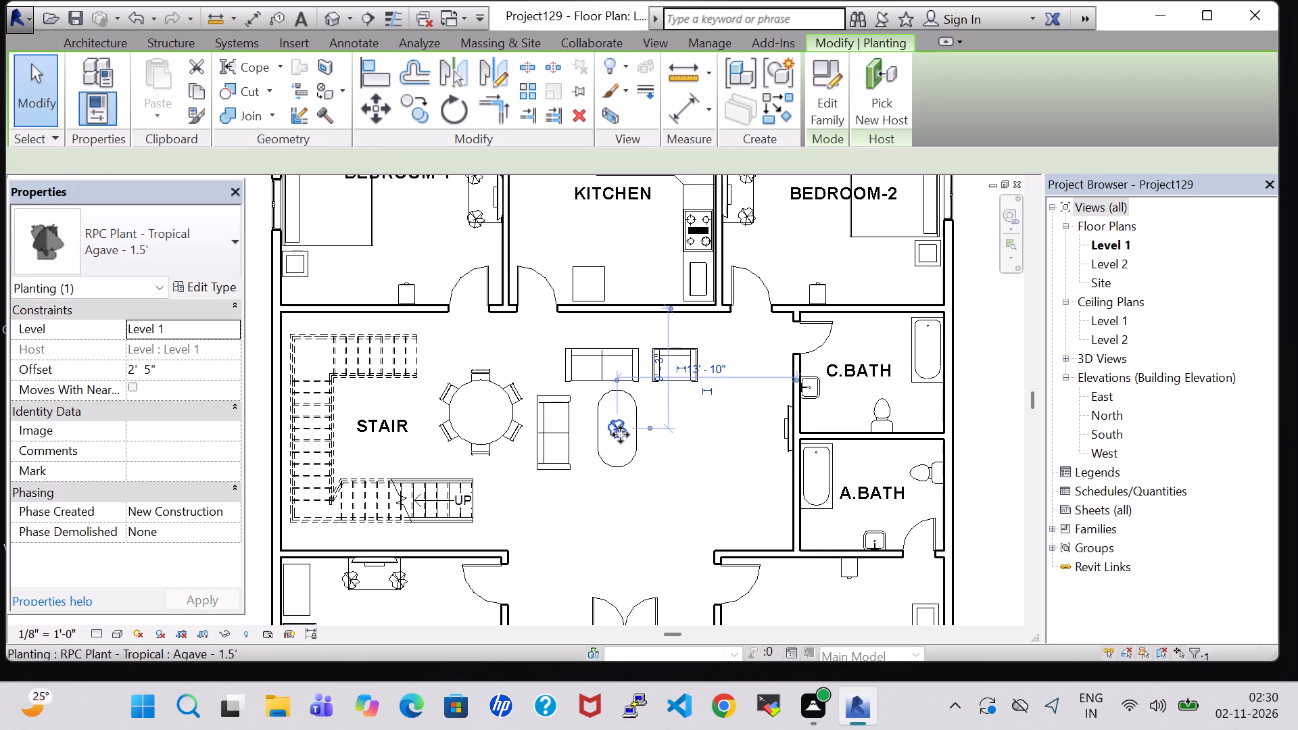
{"action": "key", "text": "Up"}
{"action": "left_click", "coordinate": [731, 456]}
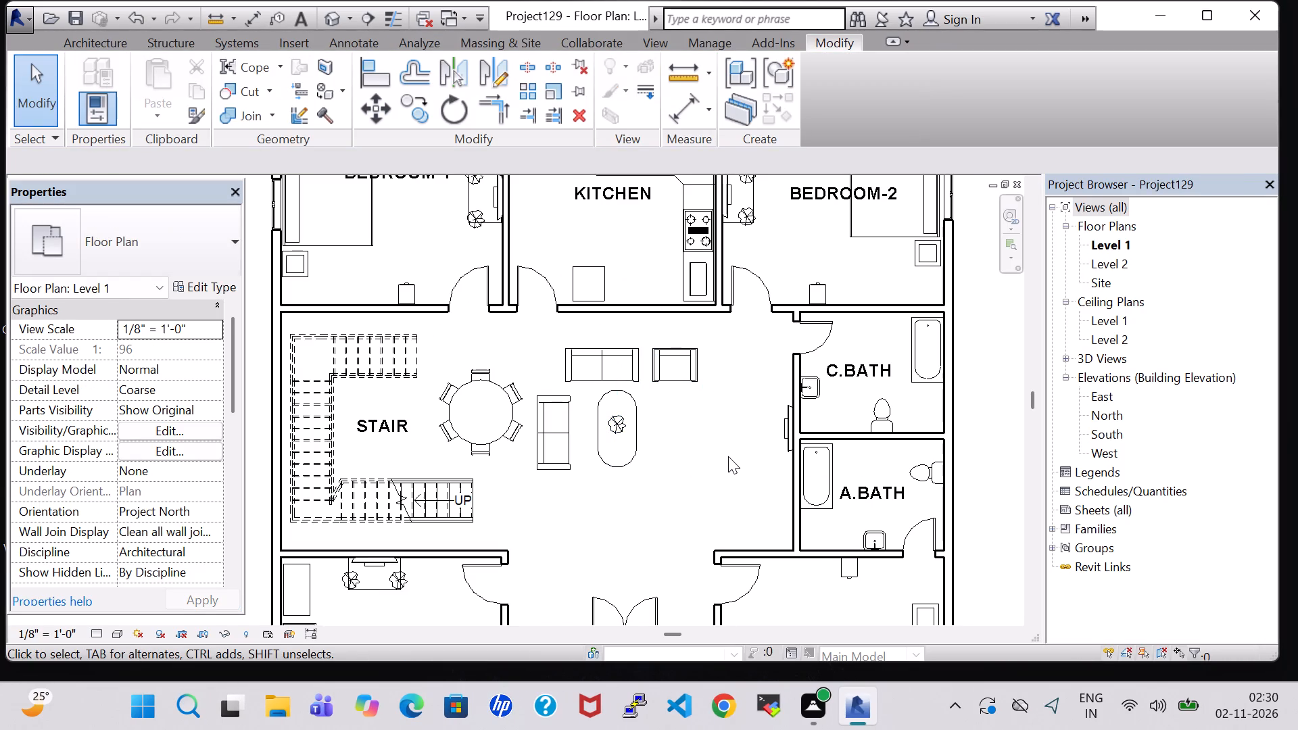
Change the flat screen TV on the central hall's east wall to the 50" type.
{"action": "scroll", "coordinate": [728, 456], "scroll_direction": "down", "scroll_amount": 3}
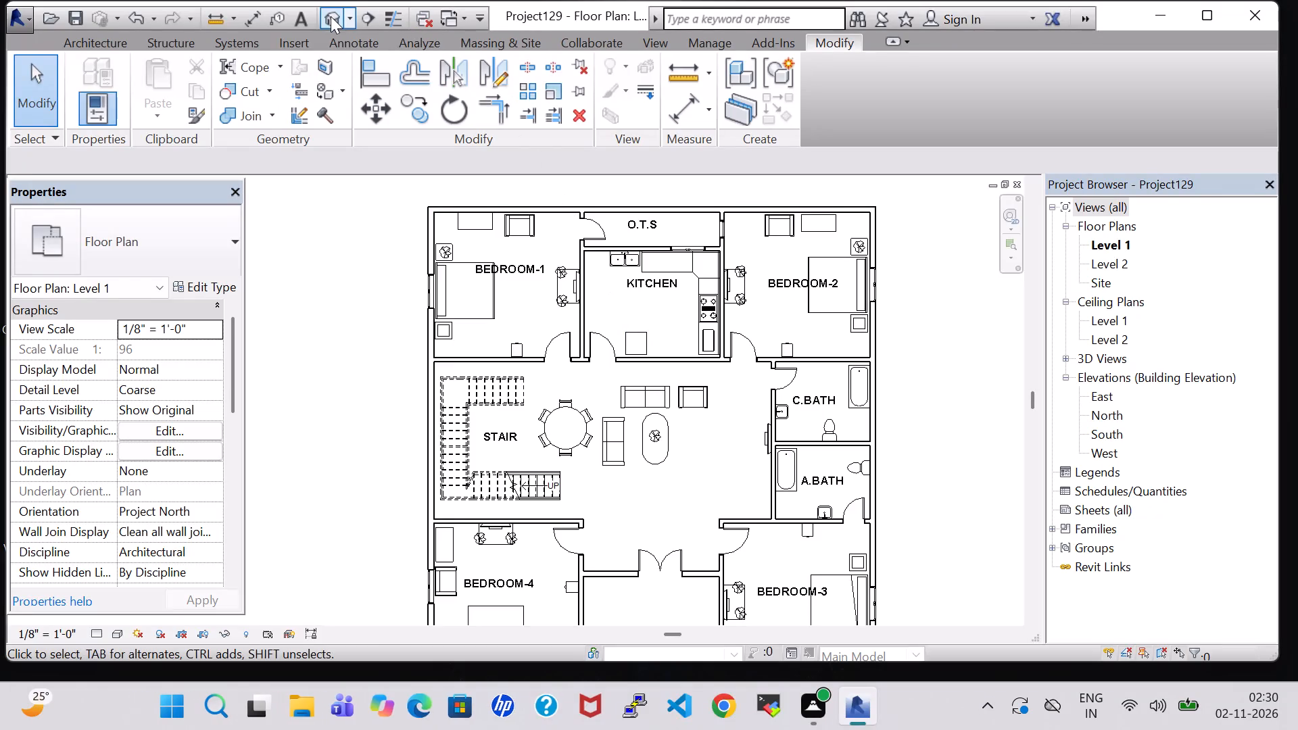
{"action": "left_click", "coordinate": [331, 16]}
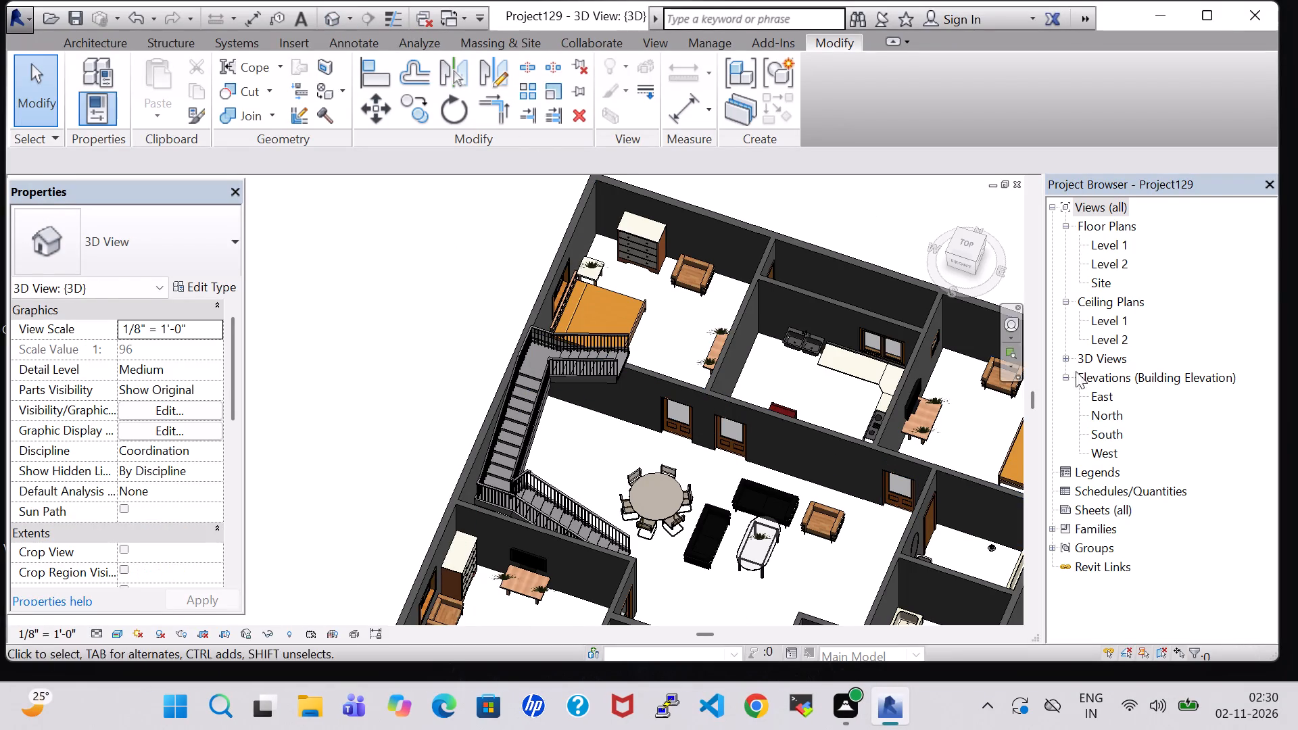
{"action": "double_click", "coordinate": [1097, 249]}
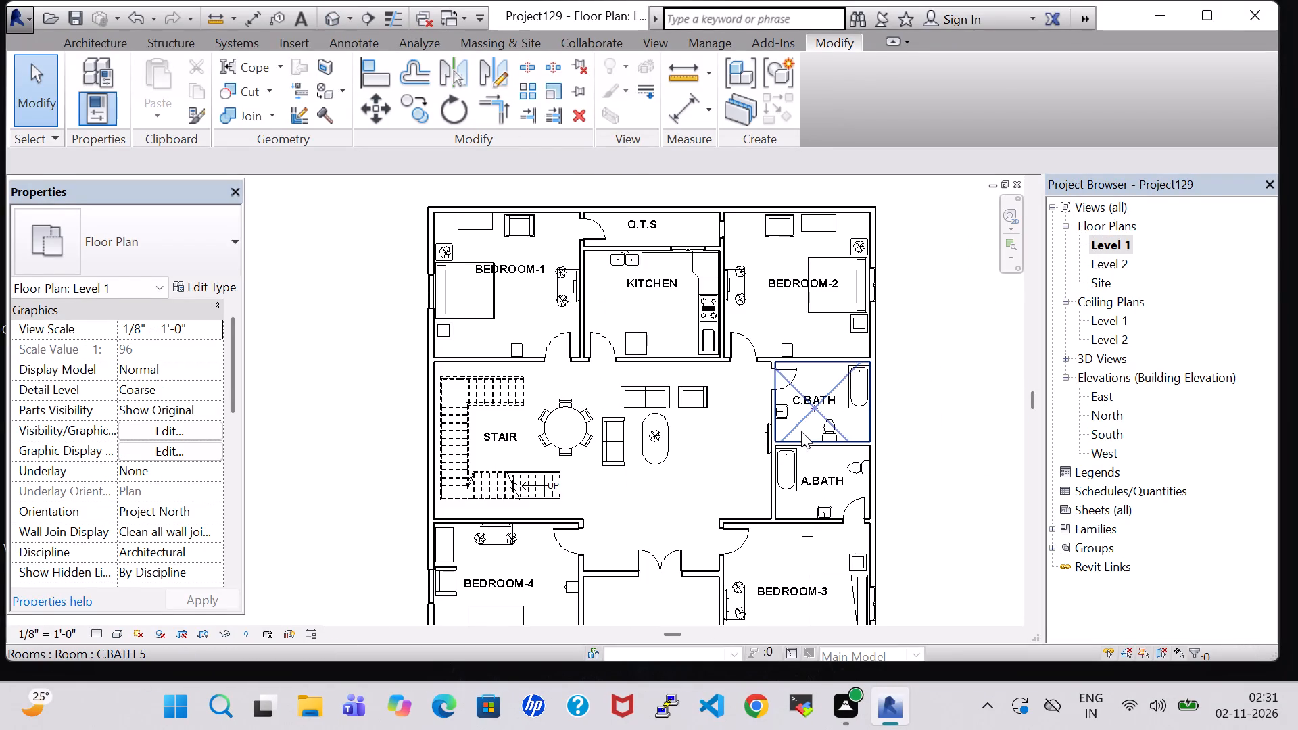
{"action": "scroll", "coordinate": [764, 442], "scroll_direction": "up", "scroll_amount": 3}
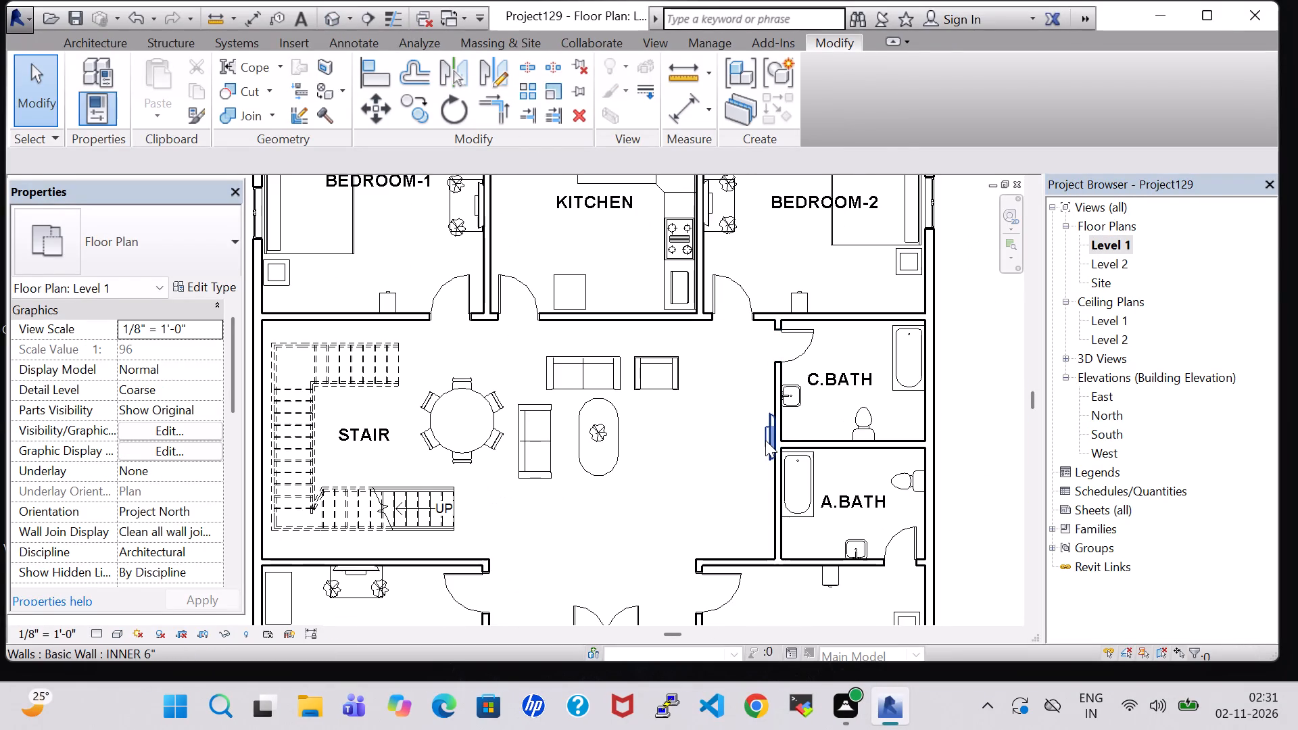
{"action": "left_click", "coordinate": [765, 440]}
{"action": "left_click", "coordinate": [210, 287]}
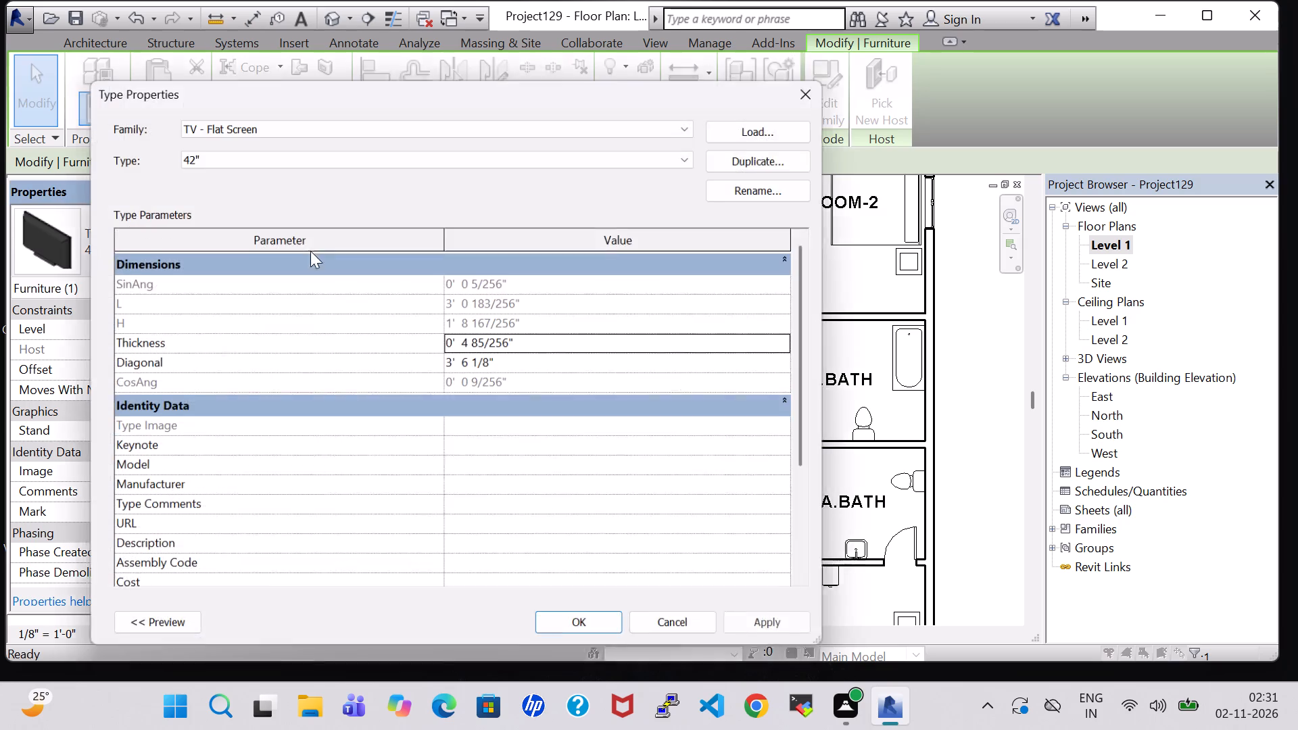
{"action": "left_click", "coordinate": [415, 151]}
{"action": "left_click", "coordinate": [394, 220]}
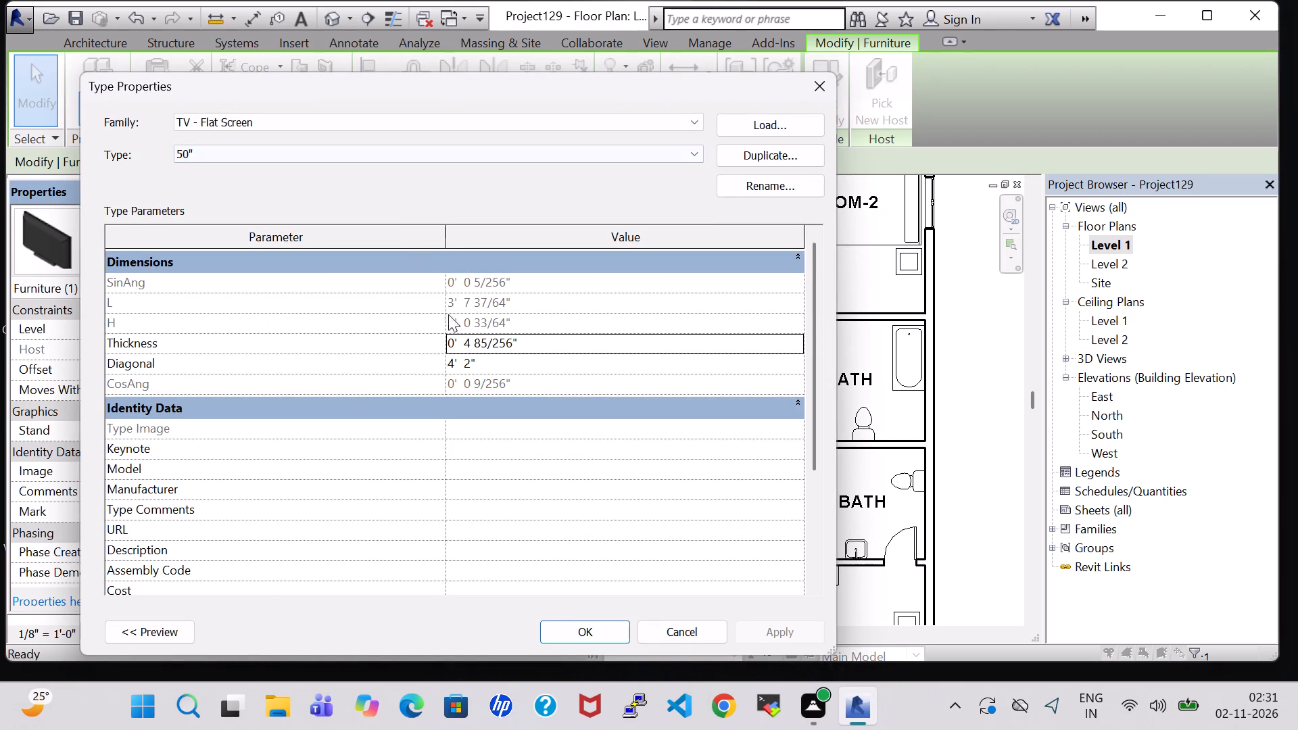
{"action": "left_click", "coordinate": [571, 633]}
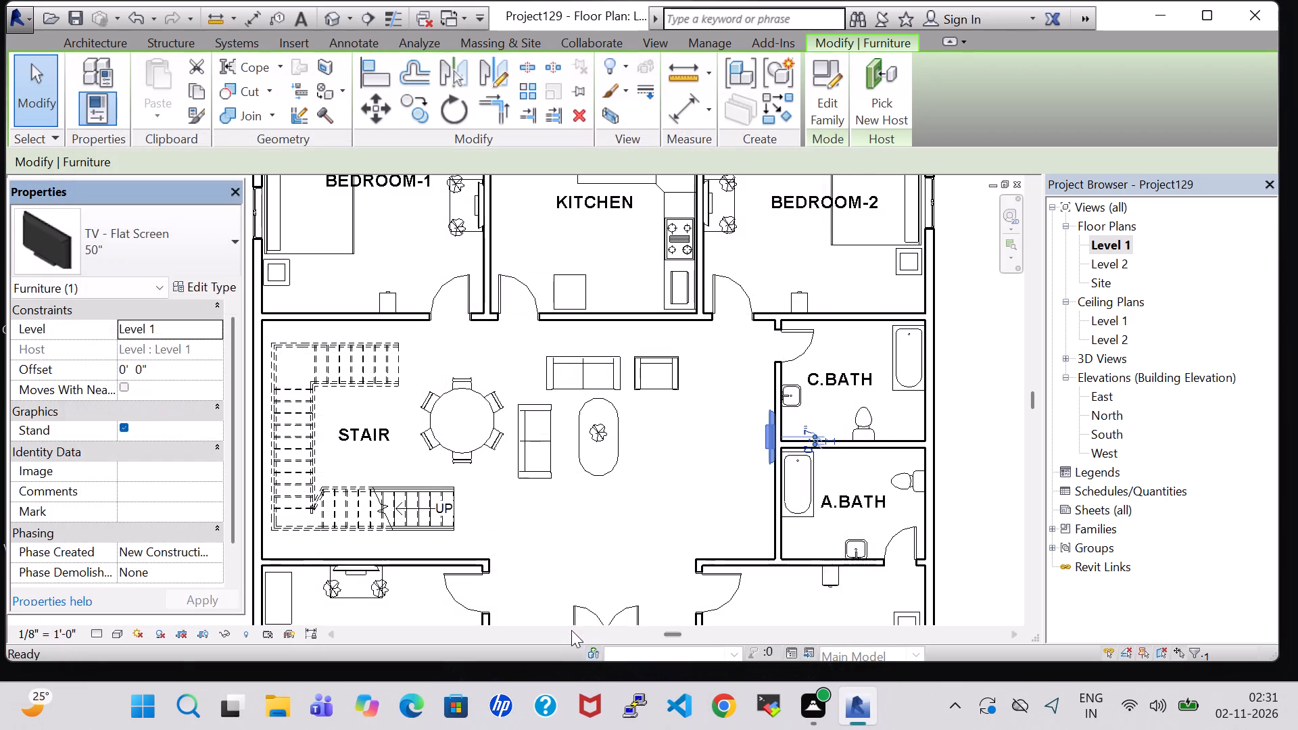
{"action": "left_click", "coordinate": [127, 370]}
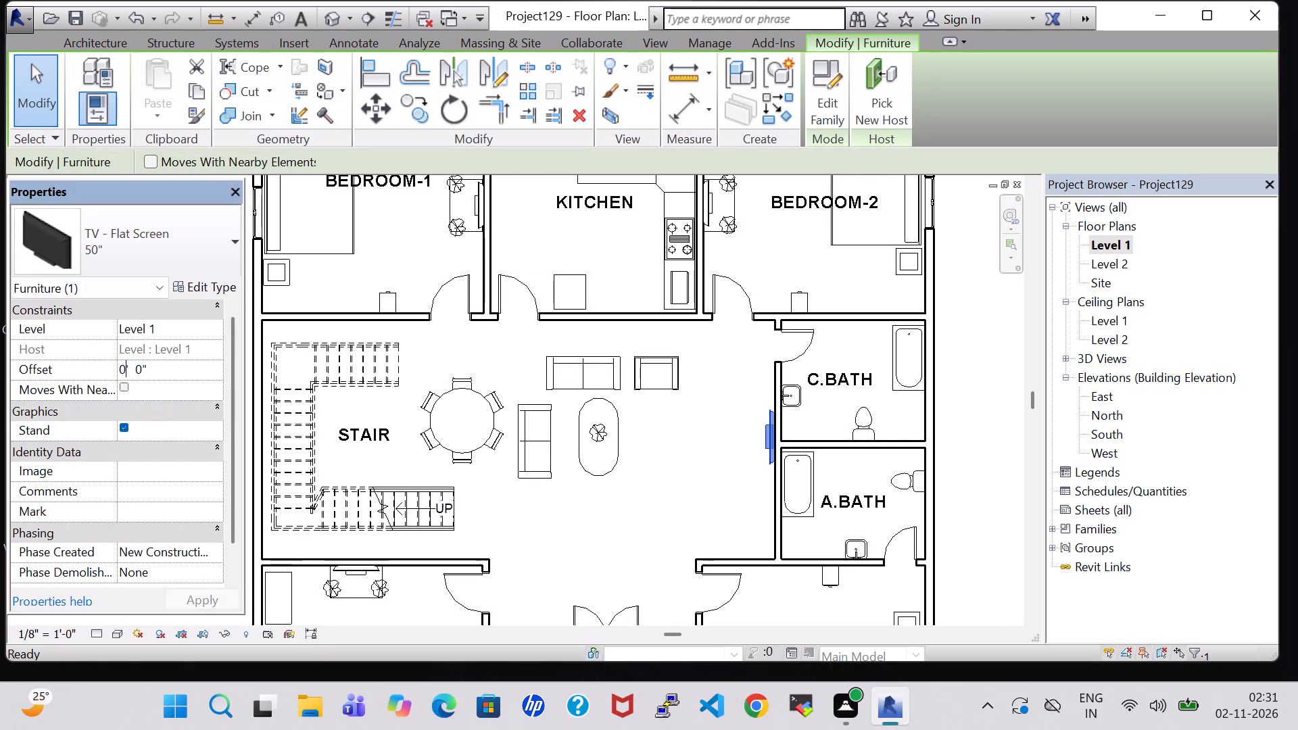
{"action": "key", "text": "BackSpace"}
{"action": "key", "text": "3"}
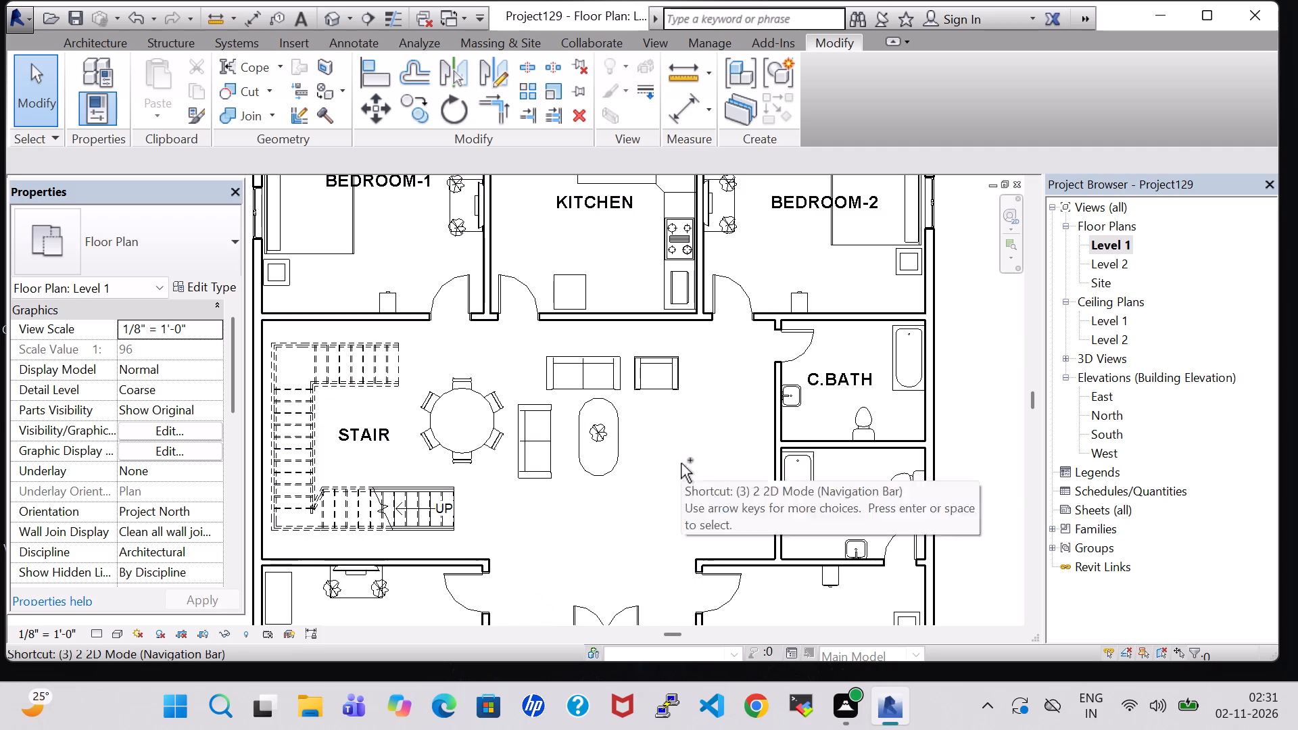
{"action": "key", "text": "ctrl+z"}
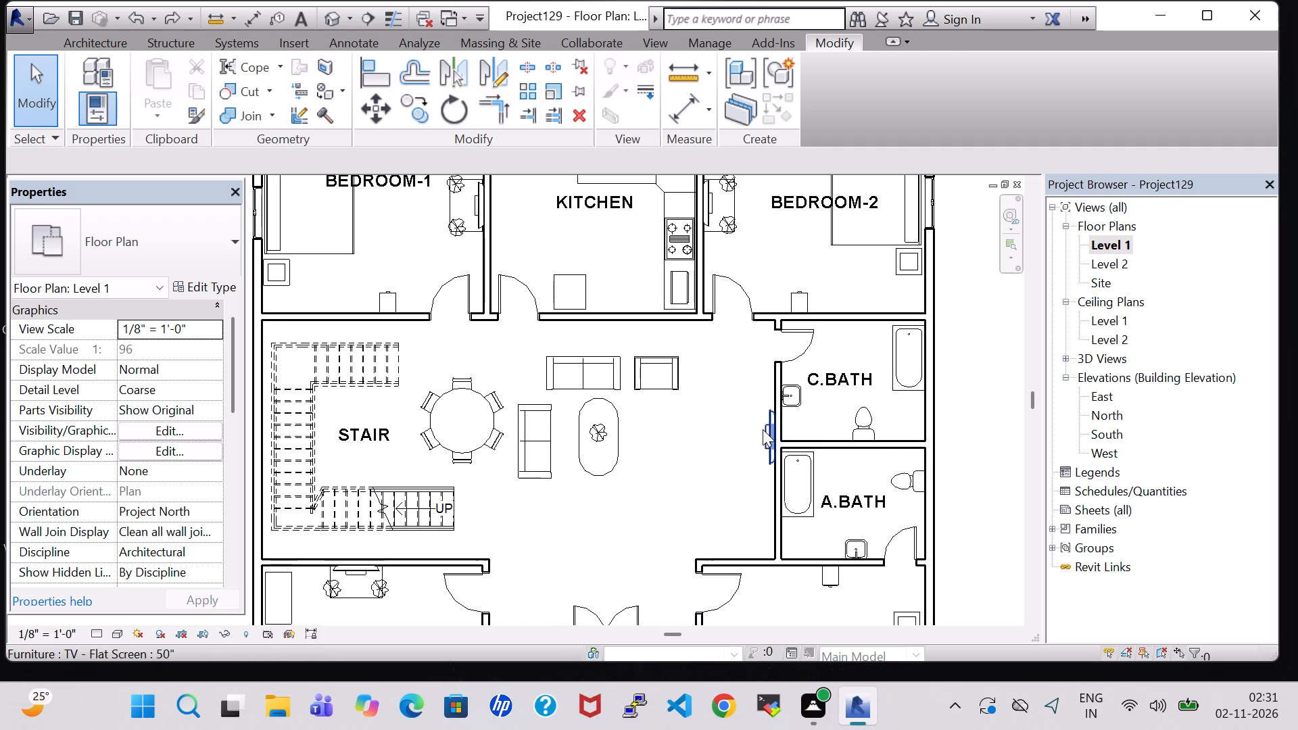
Set the 50" flat screen TV's offset from Level 1 to 3' 0".
{"action": "left_click", "coordinate": [763, 429]}
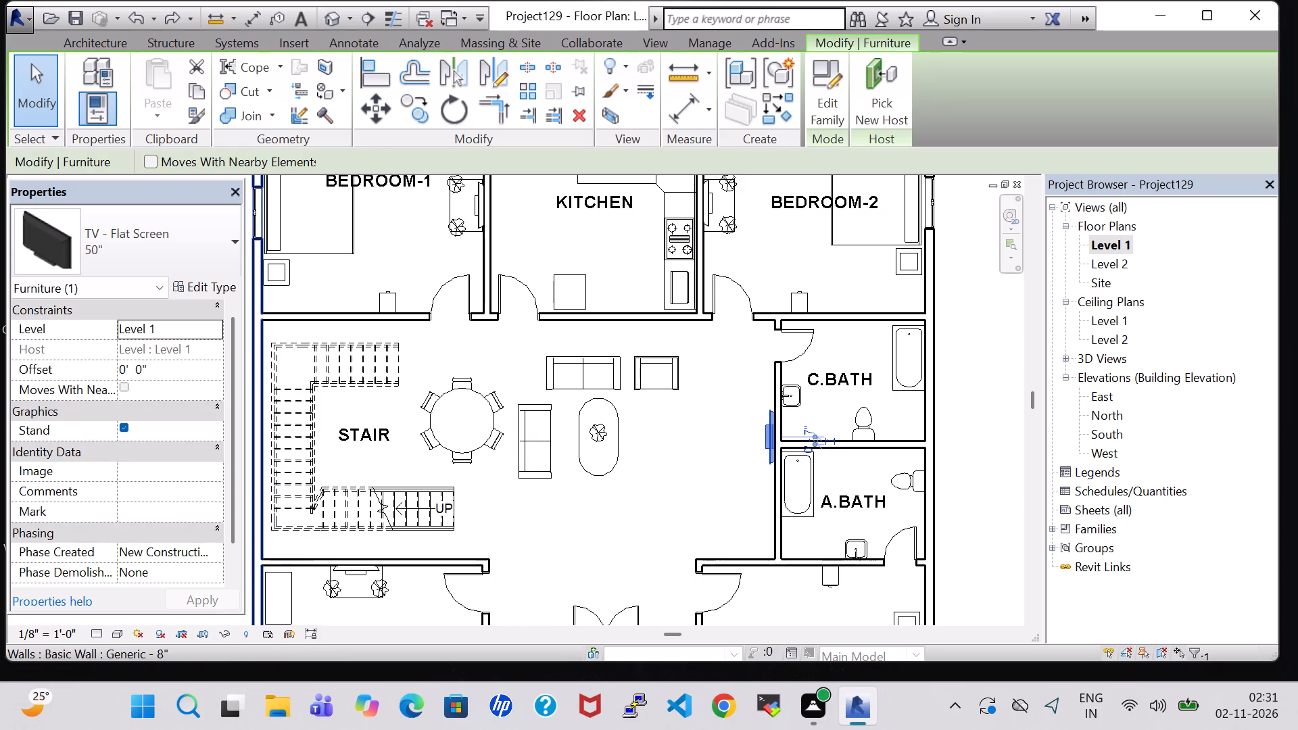
{"action": "double_click", "coordinate": [124, 373]}
{"action": "key", "text": "BackSpace"}
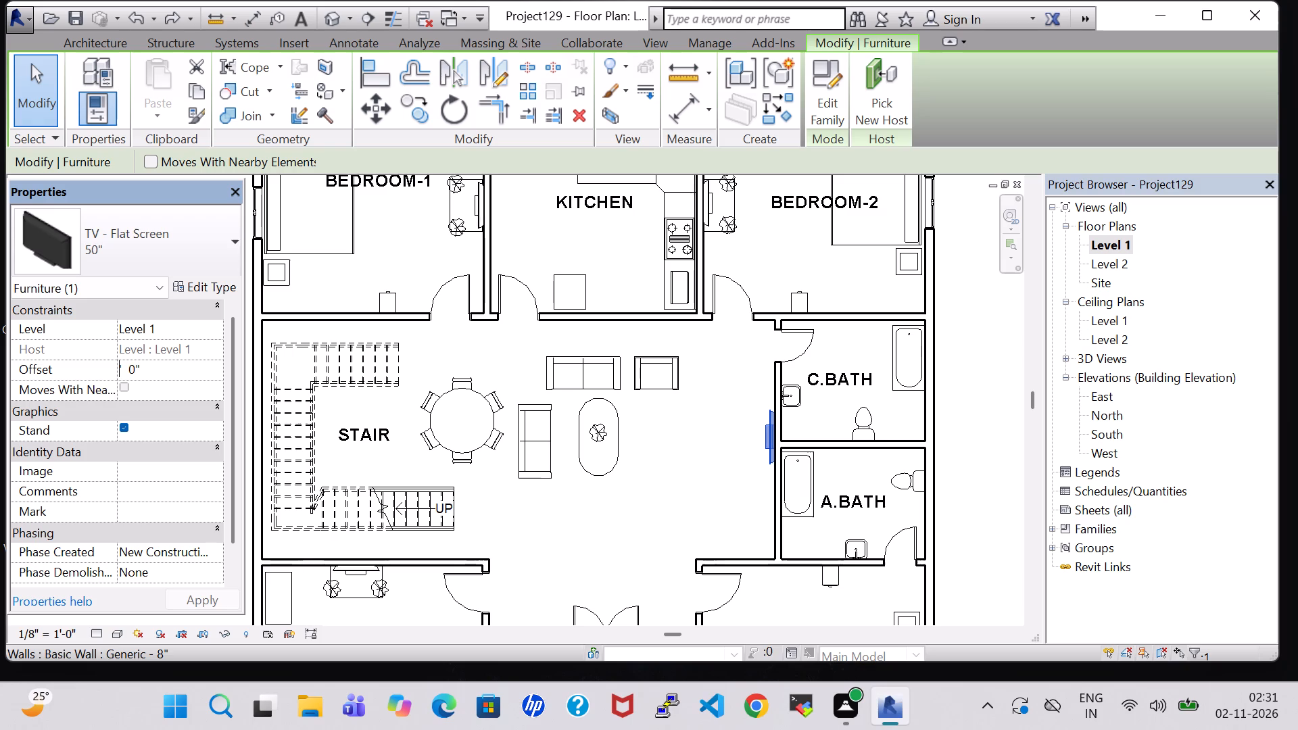
{"action": "key", "text": "3"}
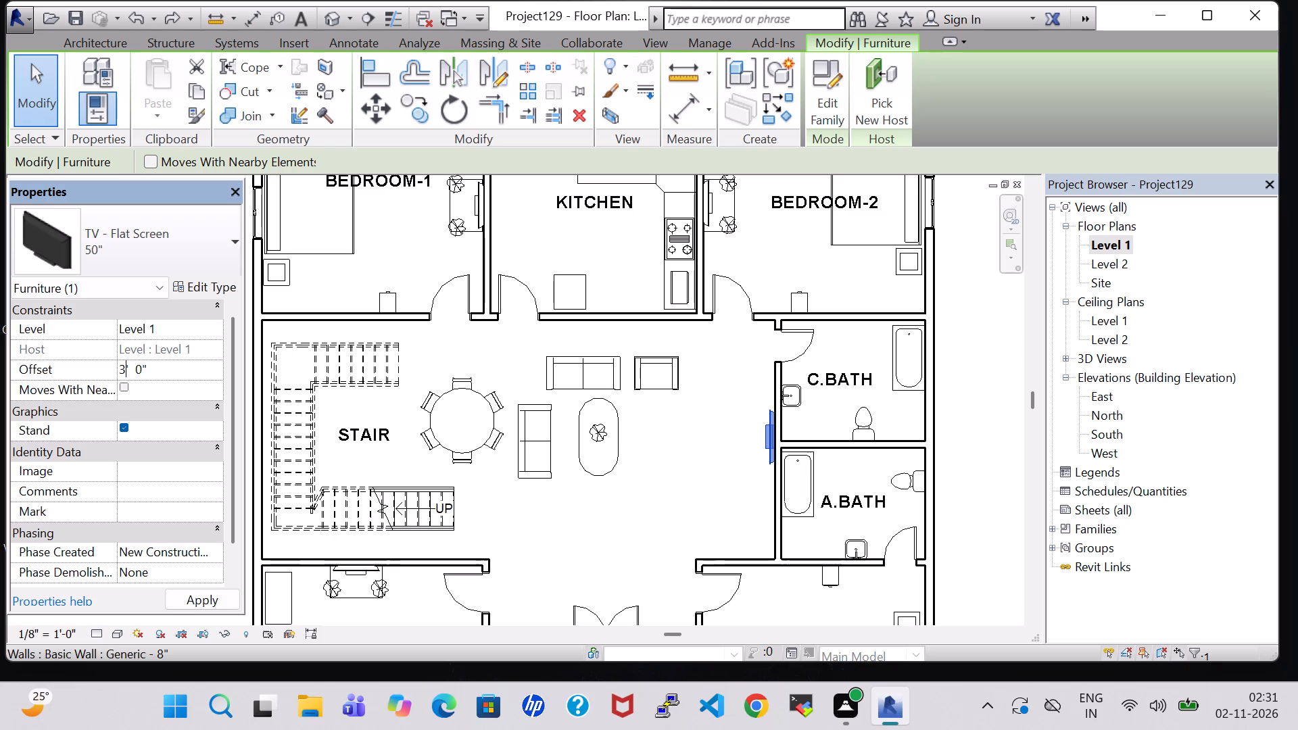
{"action": "key", "text": "Return"}
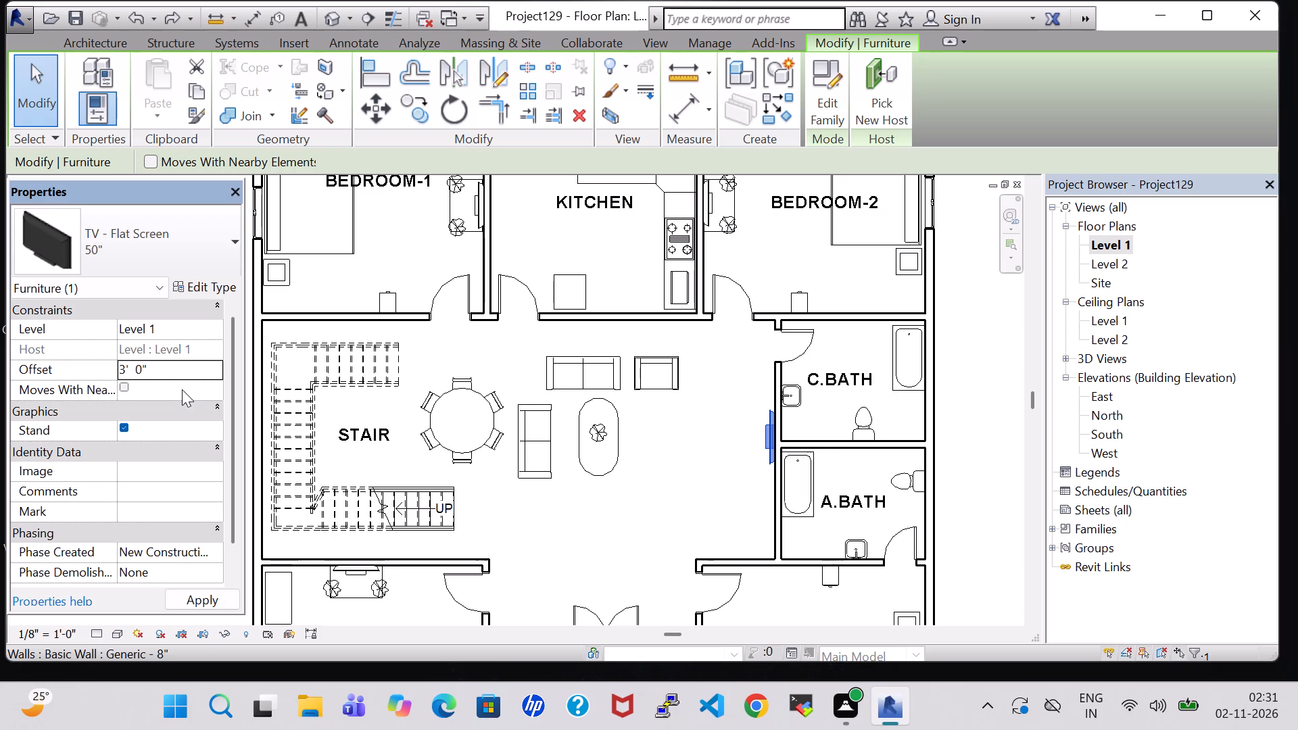
Examine in 3D how the TV sits on the hall's east wall opposite the seating group.
{"action": "left_click", "coordinate": [327, 21]}
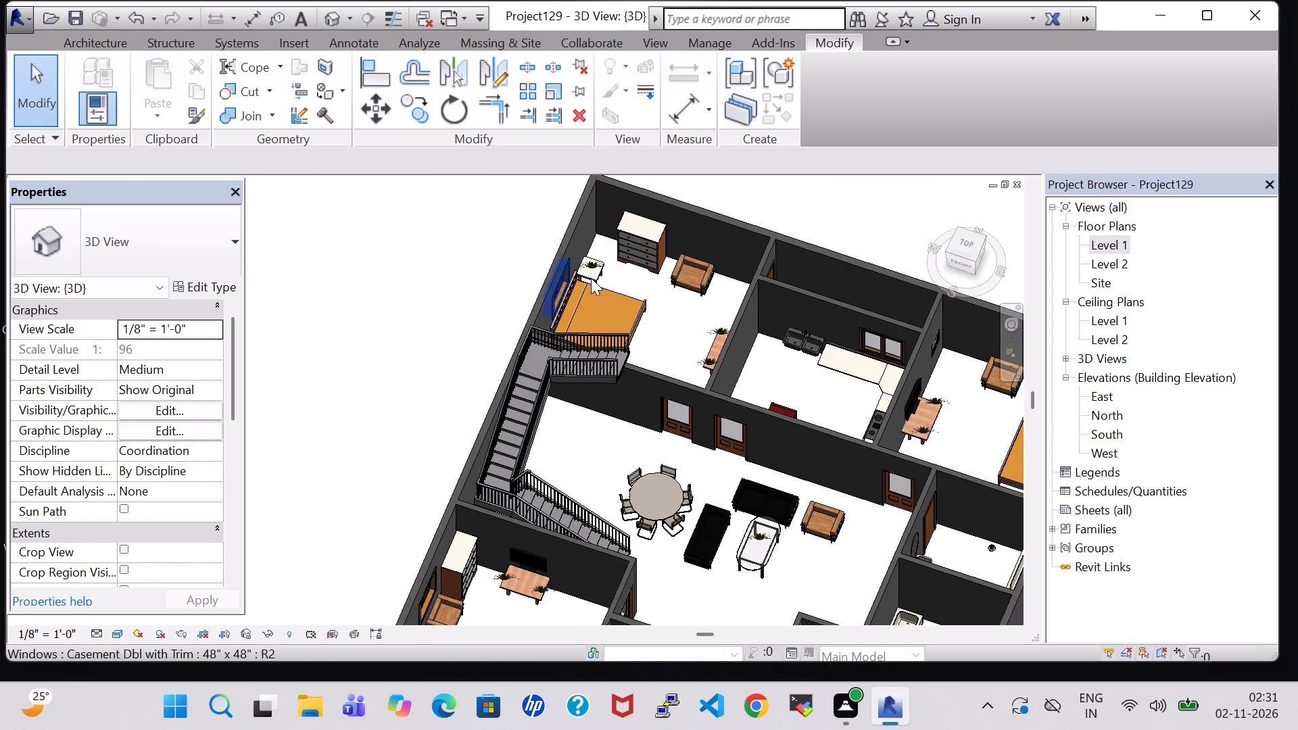
{"action": "scroll", "coordinate": [702, 427], "scroll_direction": "down", "scroll_amount": 1}
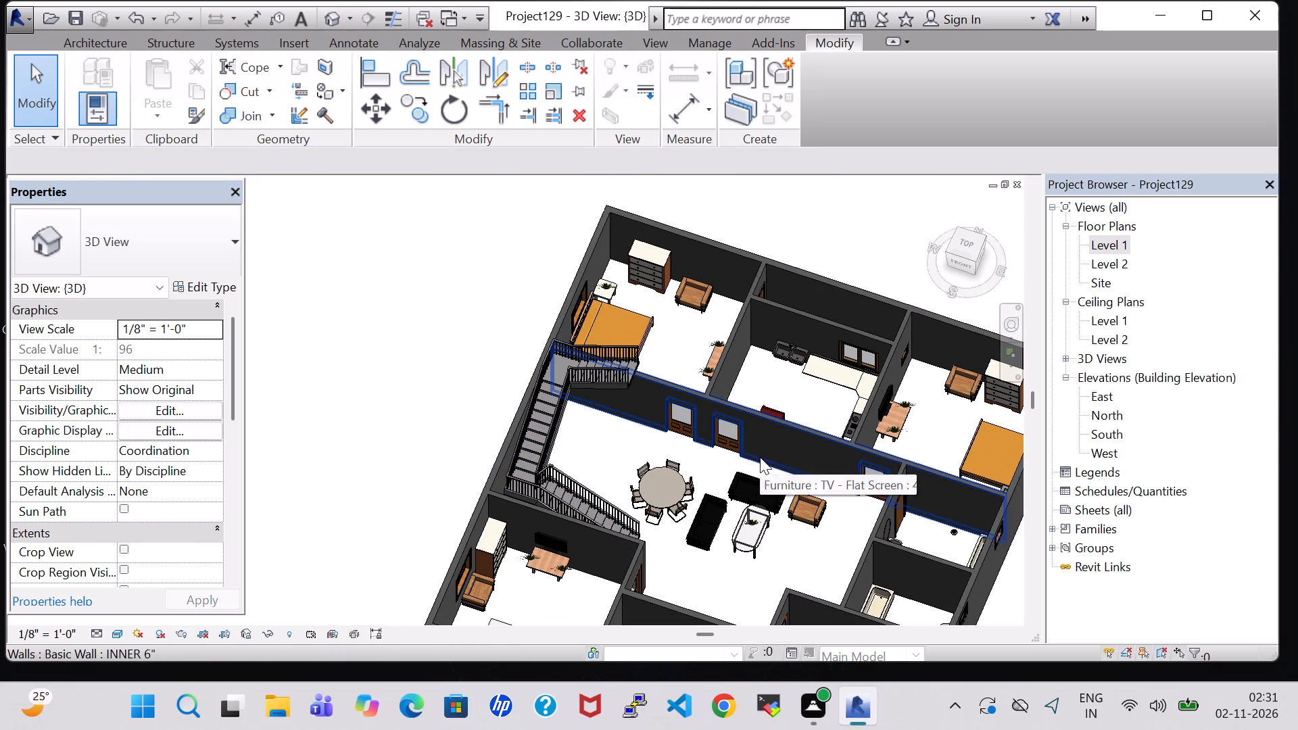
{"action": "middle_click_drag", "start_coordinate": [760, 457], "coordinate": [418, 547], "text": "shift"}
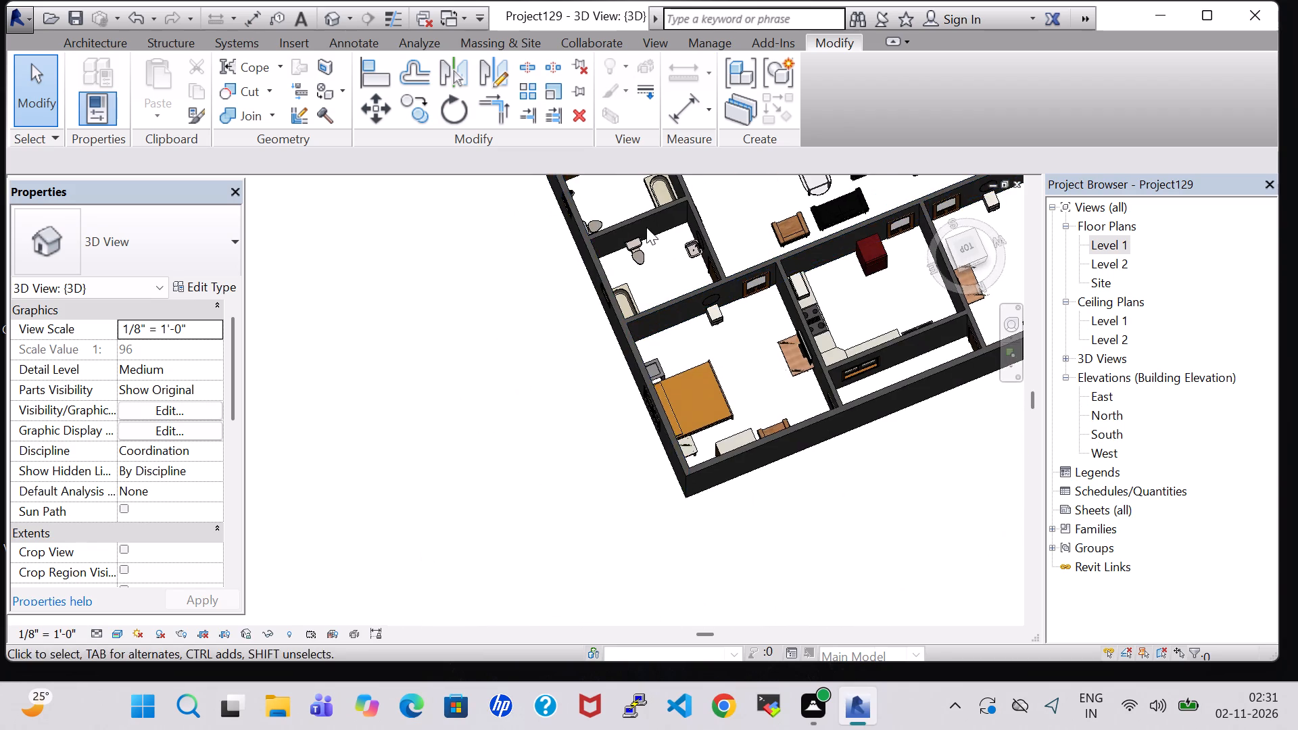
{"action": "scroll", "coordinate": [646, 227], "scroll_direction": "up", "scroll_amount": 1}
{"action": "scroll", "coordinate": [769, 217], "scroll_direction": "up", "scroll_amount": 1}
{"action": "middle_click_drag", "start_coordinate": [769, 217], "coordinate": [677, 412]}
{"action": "middle_click_drag", "start_coordinate": [775, 319], "coordinate": [763, 313], "text": "shift"}
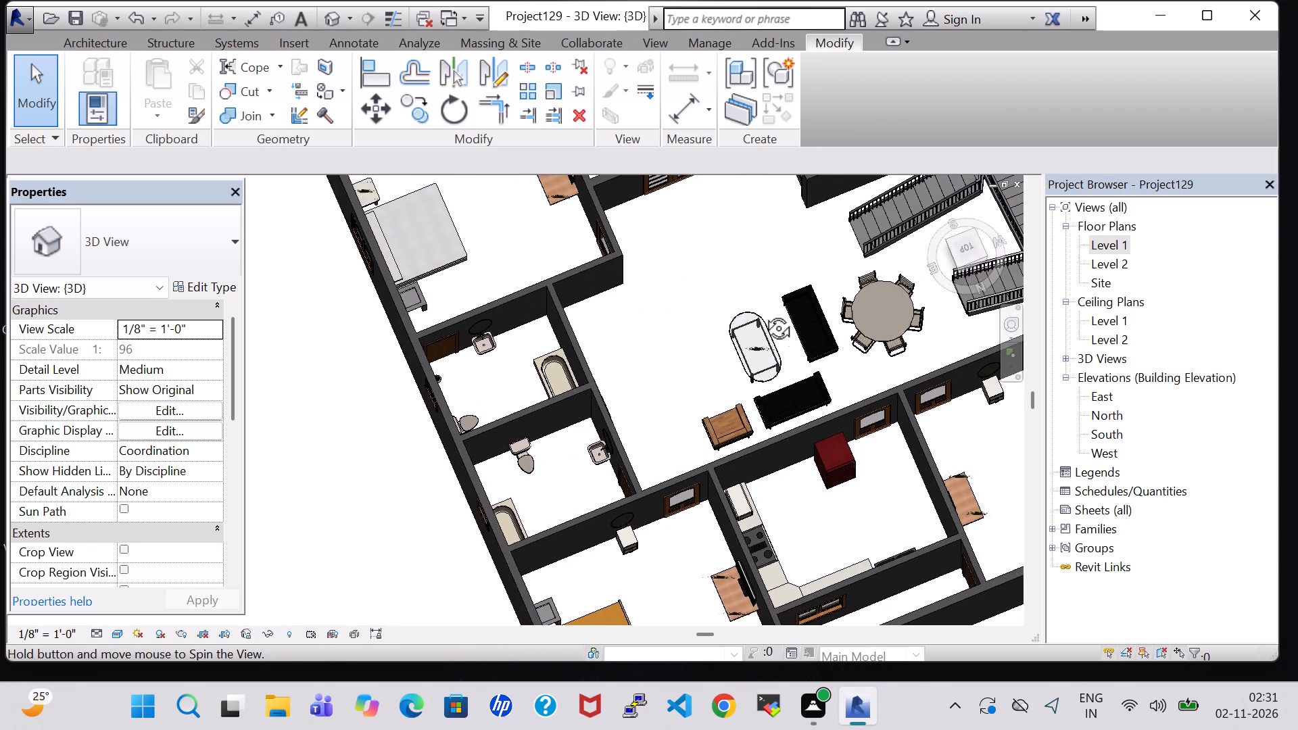
{"action": "middle_click_drag", "start_coordinate": [763, 313], "coordinate": [711, 222], "text": "shift"}
{"action": "middle_click_drag", "start_coordinate": [838, 243], "coordinate": [832, 312]}
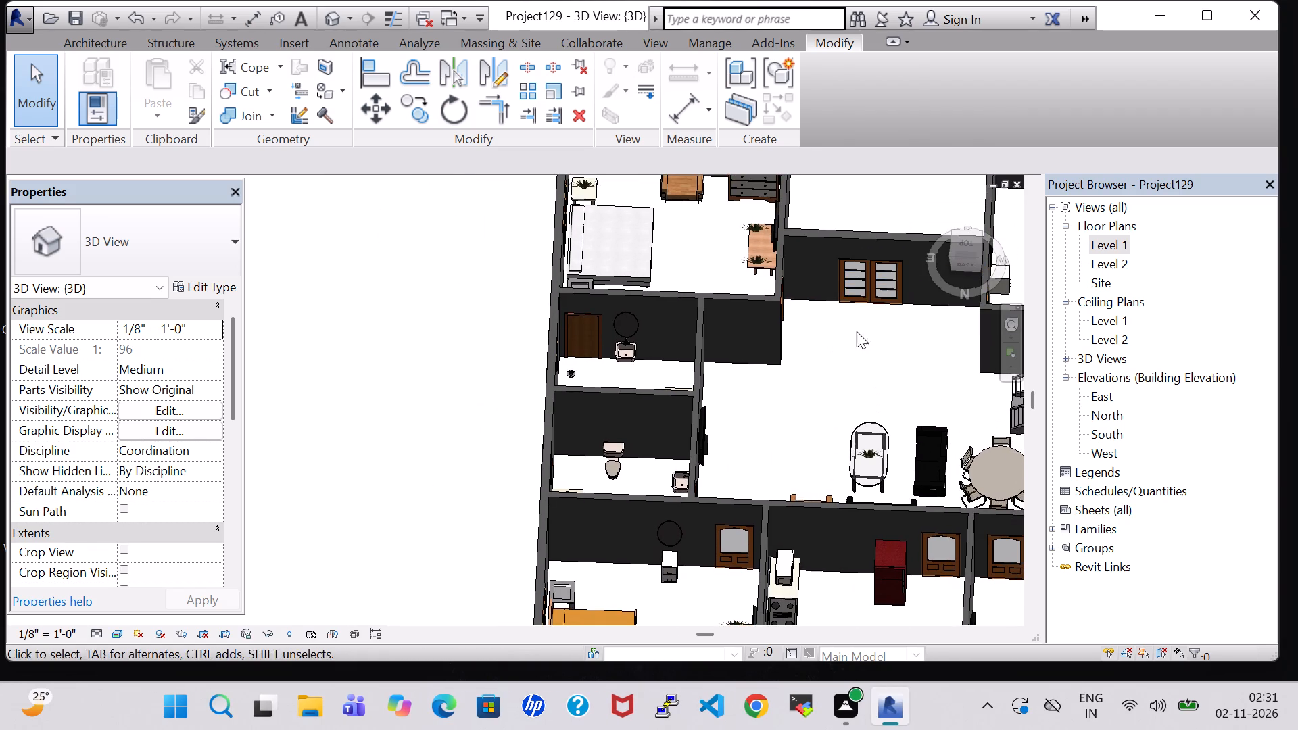
{"action": "middle_click_drag", "start_coordinate": [875, 345], "coordinate": [775, 404], "text": "shift"}
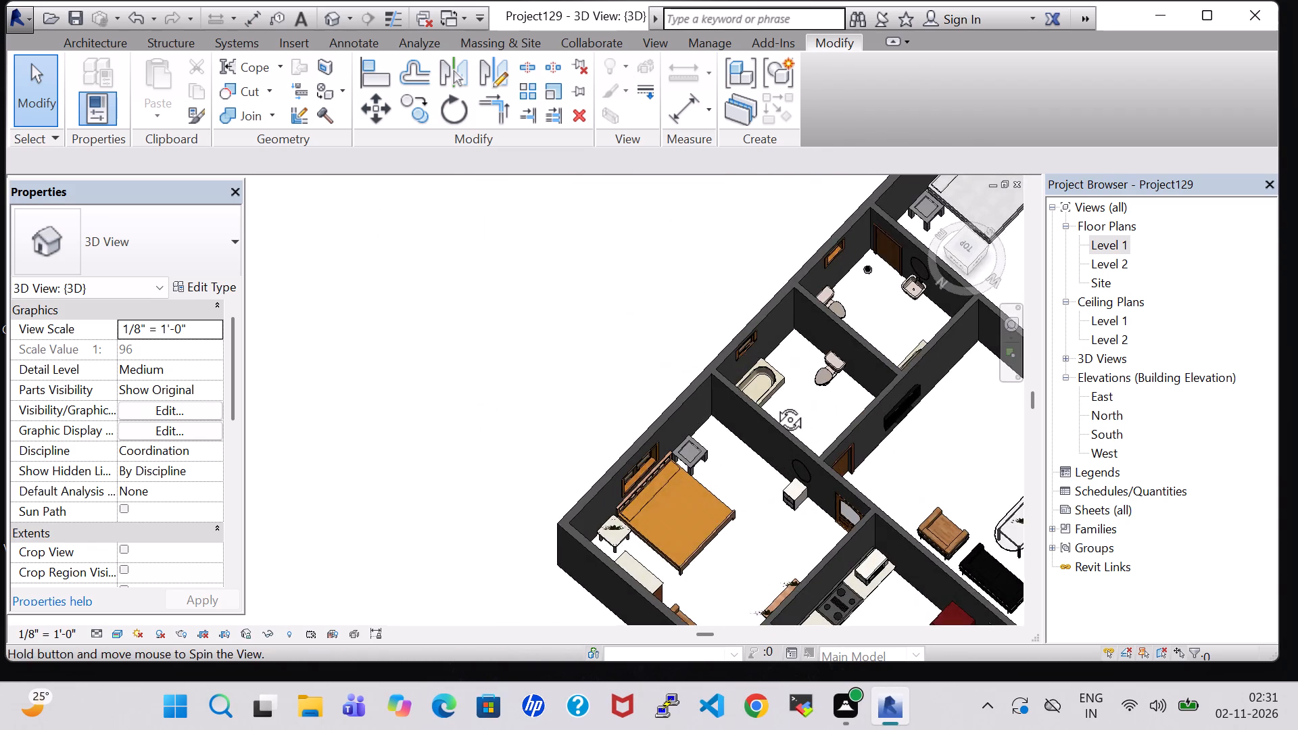
{"action": "middle_click_drag", "start_coordinate": [775, 404], "coordinate": [773, 400], "text": "shift"}
{"action": "middle_click_drag", "start_coordinate": [846, 391], "coordinate": [803, 346]}
{"action": "middle_click_drag", "start_coordinate": [905, 383], "coordinate": [782, 360]}
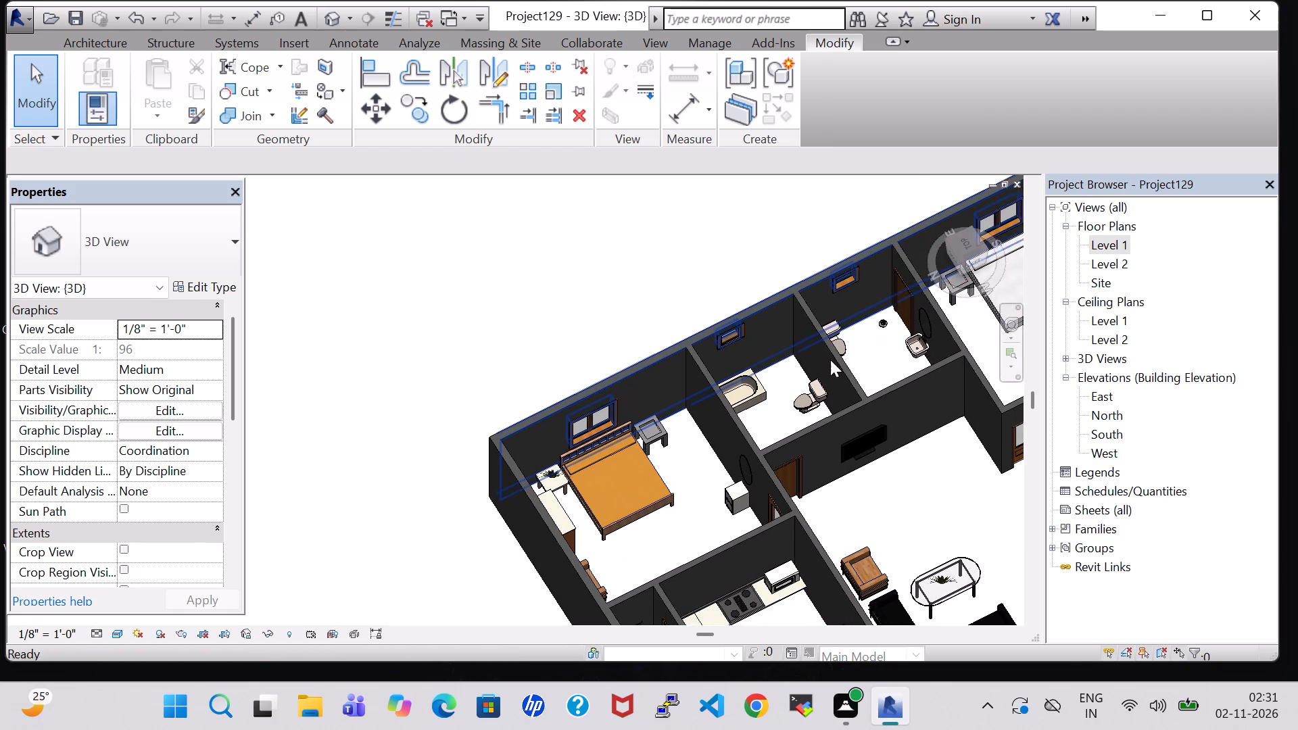
Load the Entertainment Center family from the Furniture Storage library for placement on the Level 1 plan.
{"action": "double_click", "coordinate": [1111, 247]}
{"action": "scroll", "coordinate": [765, 294], "scroll_direction": "down", "scroll_amount": 1}
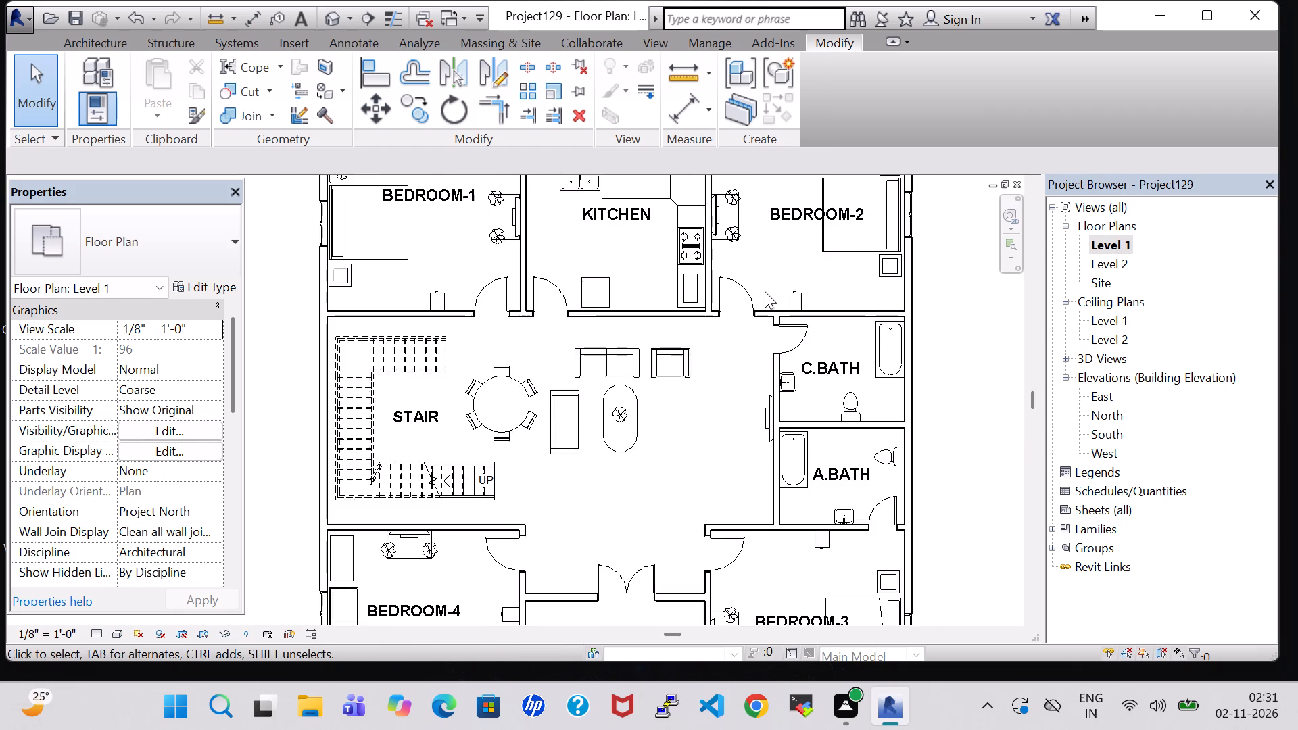
{"action": "scroll", "coordinate": [765, 291], "scroll_direction": "down", "scroll_amount": 1}
{"action": "left_click", "coordinate": [97, 43]}
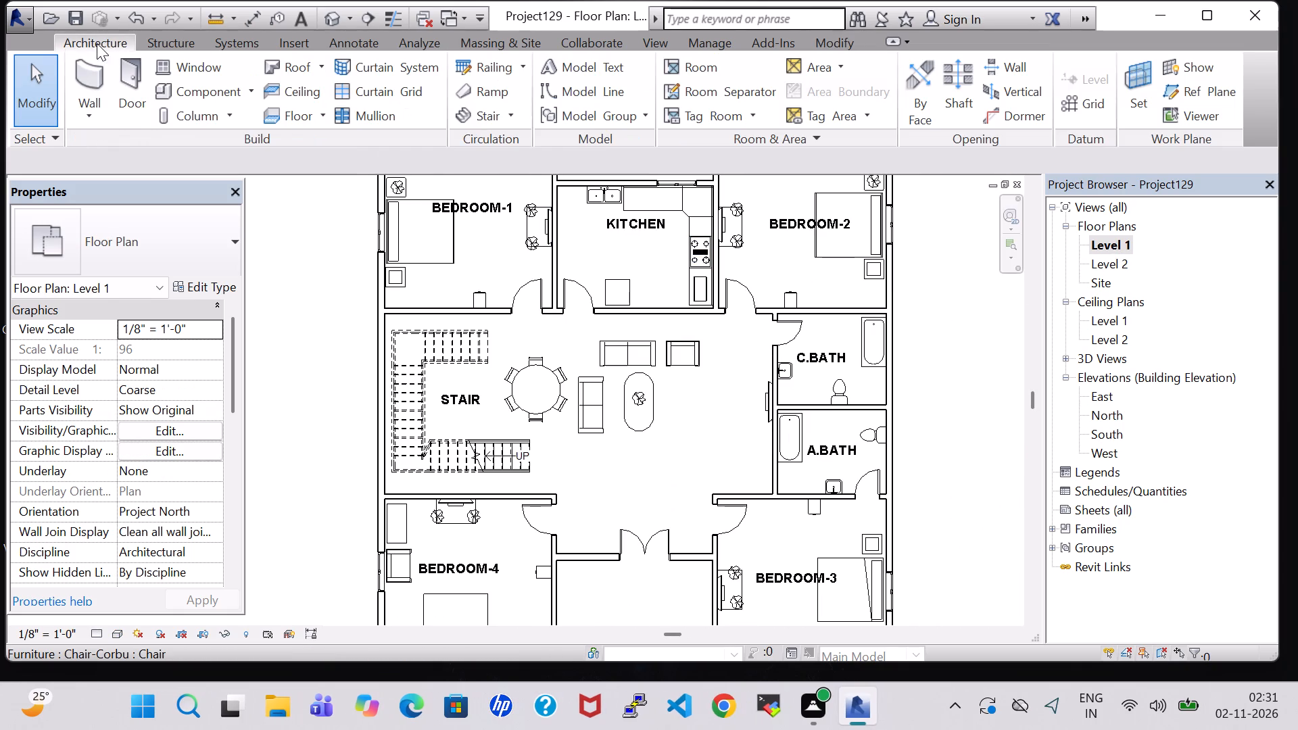
{"action": "left_click", "coordinate": [249, 91]}
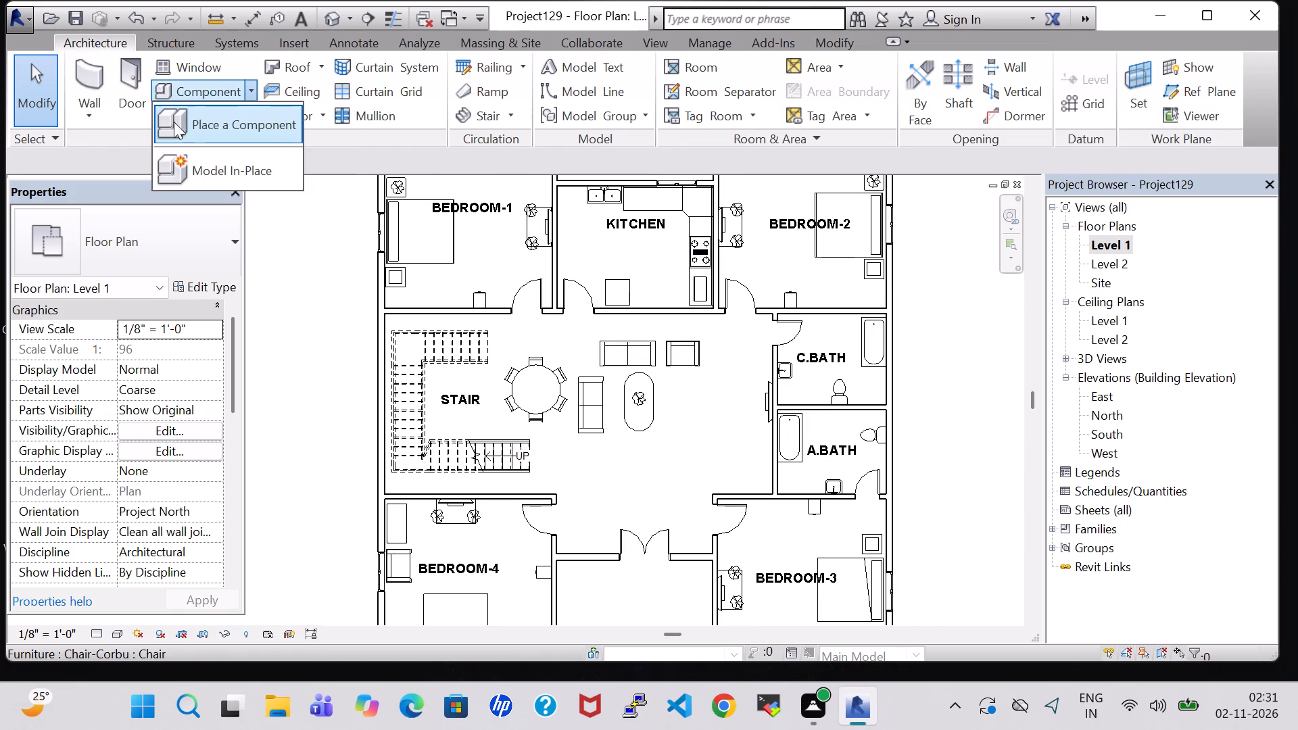
{"action": "left_click", "coordinate": [190, 122]}
{"action": "left_click", "coordinate": [823, 88]}
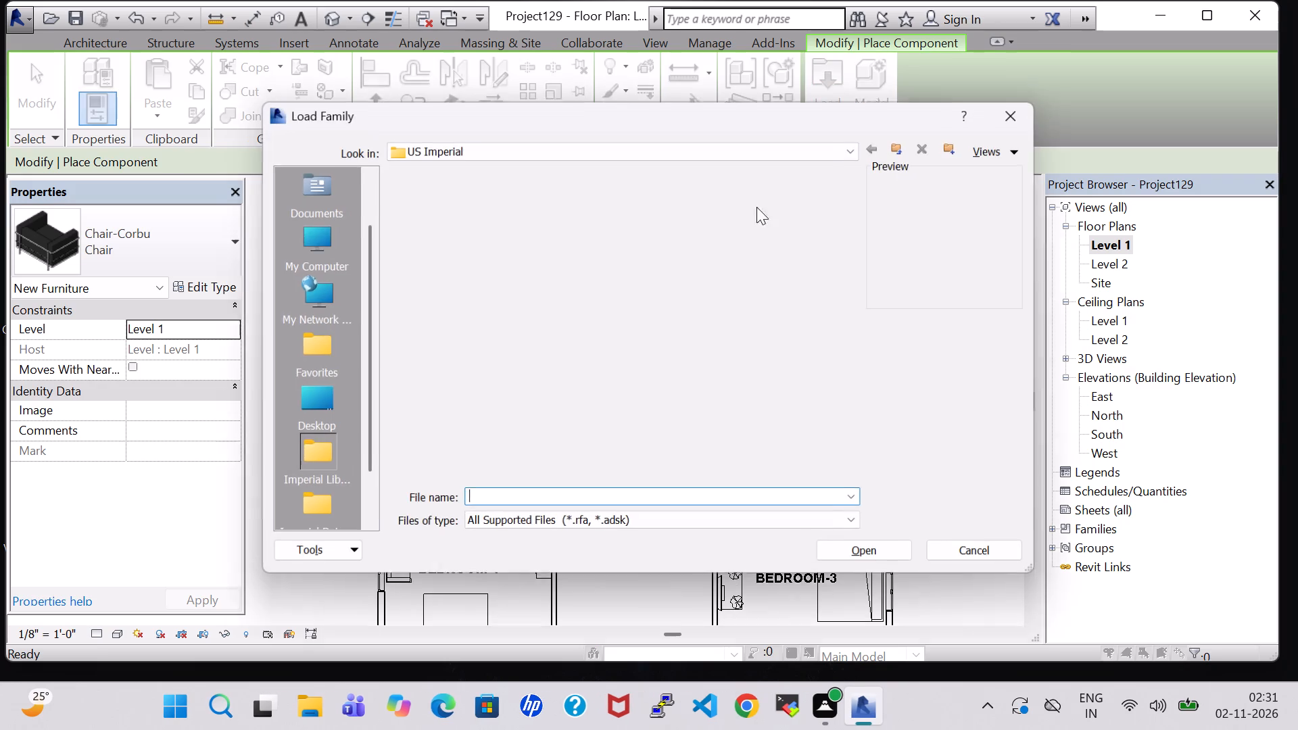
{"action": "double_click", "coordinate": [761, 452]}
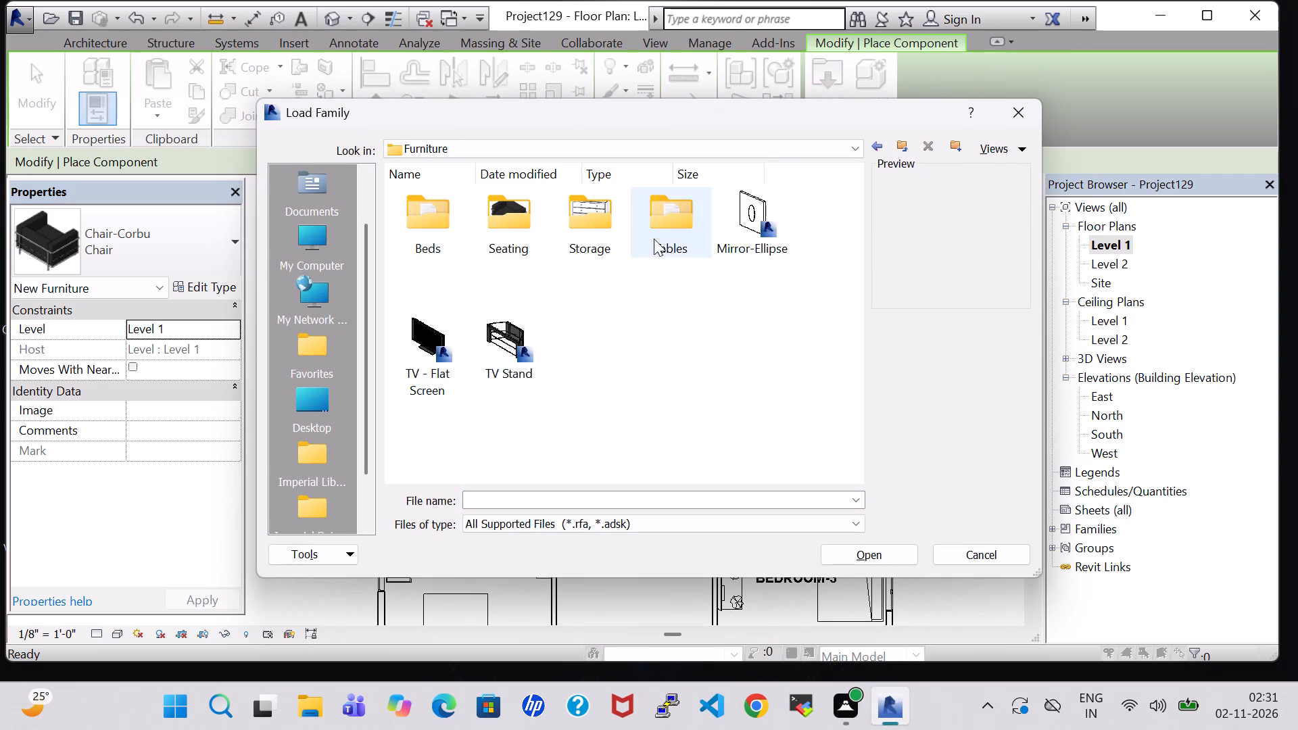
{"action": "double_click", "coordinate": [581, 224]}
{"action": "left_click", "coordinate": [641, 333]}
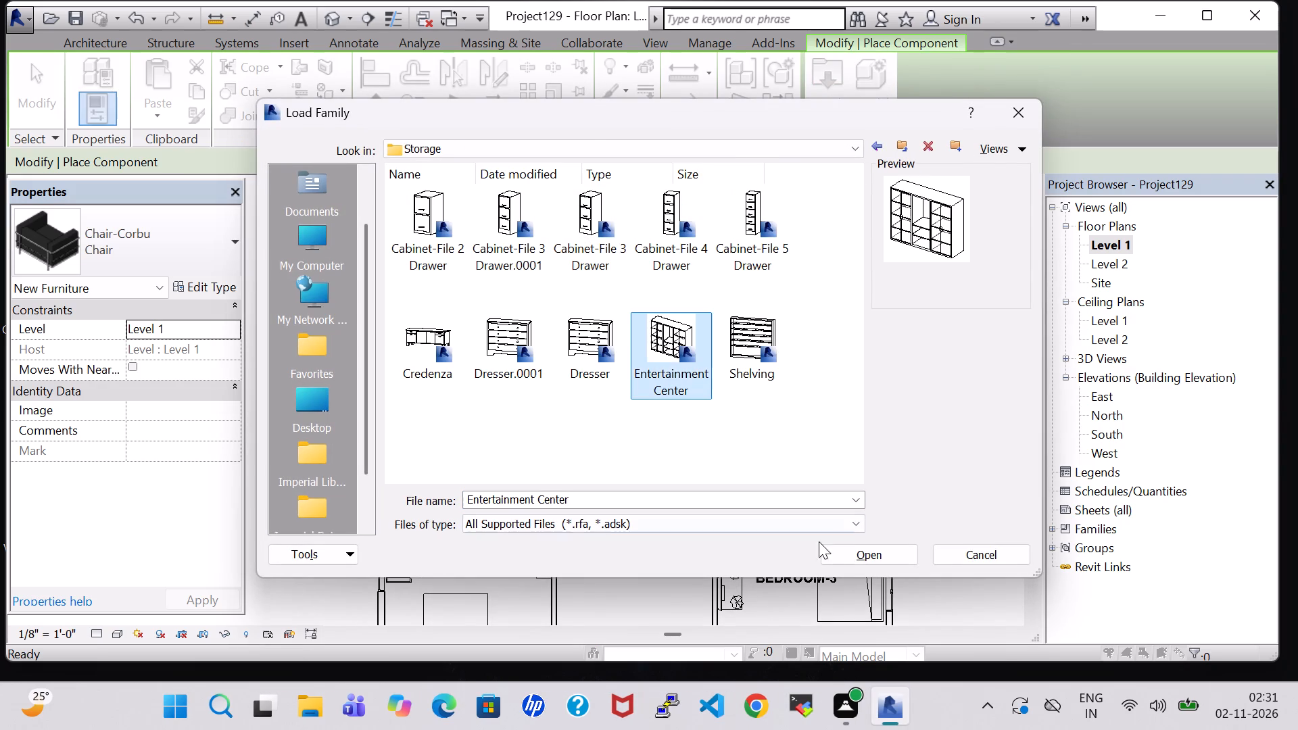
{"action": "left_click", "coordinate": [838, 547]}
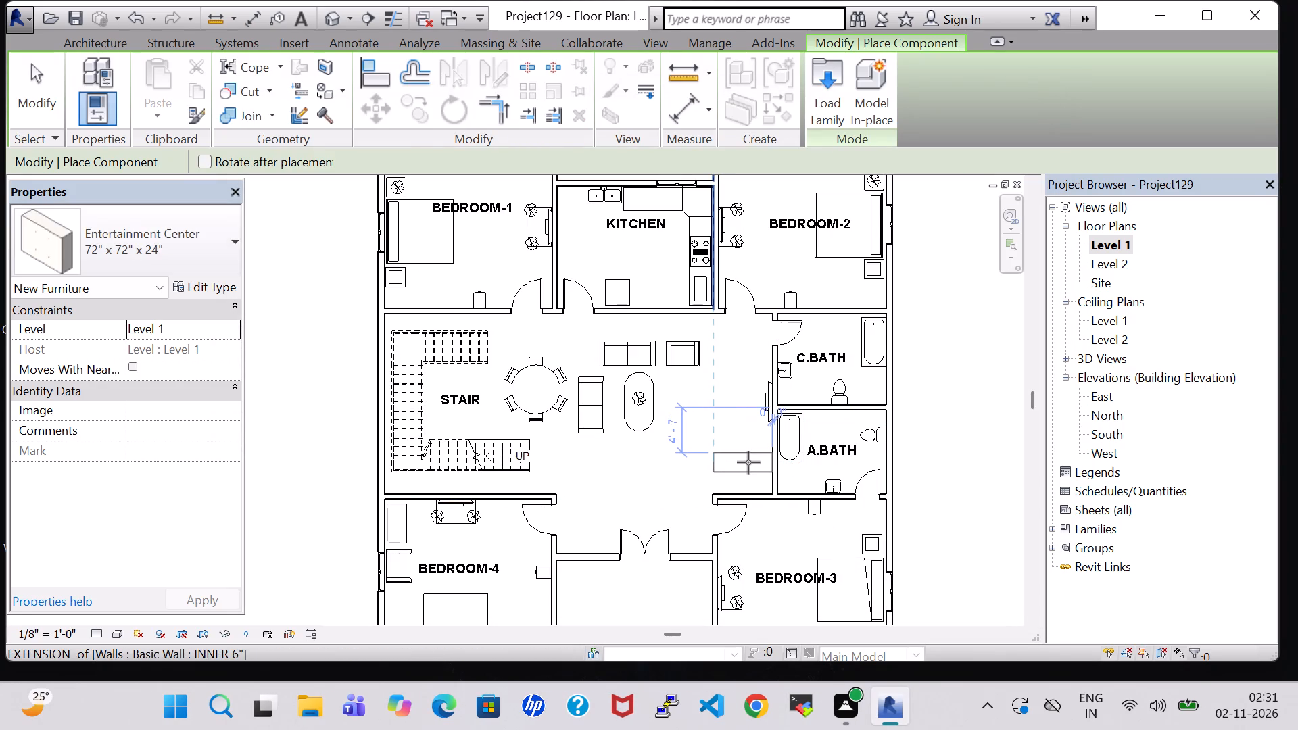
Place the 72" x 72" x 24" Entertainment Center, turned lengthwise, against the hall's east wall just south of the TV.
{"action": "key", "text": "space"}
{"action": "scroll", "coordinate": [748, 462], "scroll_direction": "up", "scroll_amount": 4}
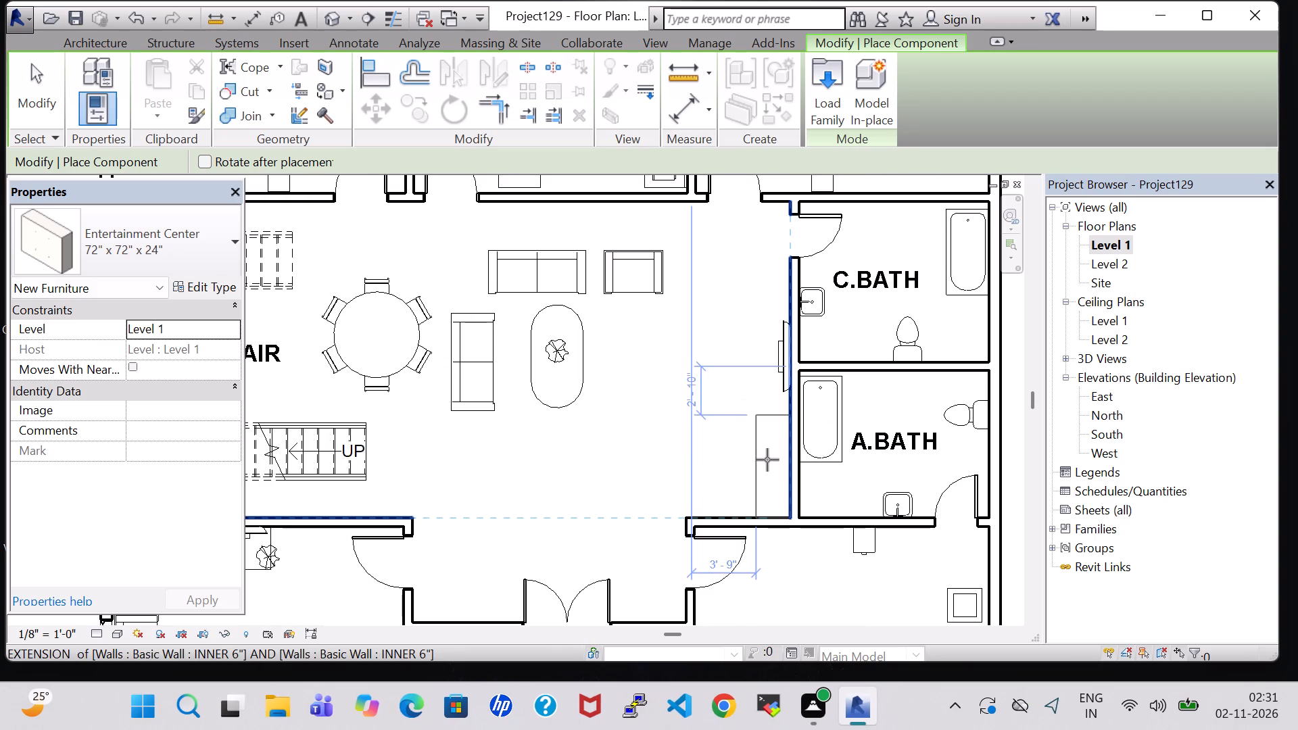
{"action": "left_click", "coordinate": [767, 456]}
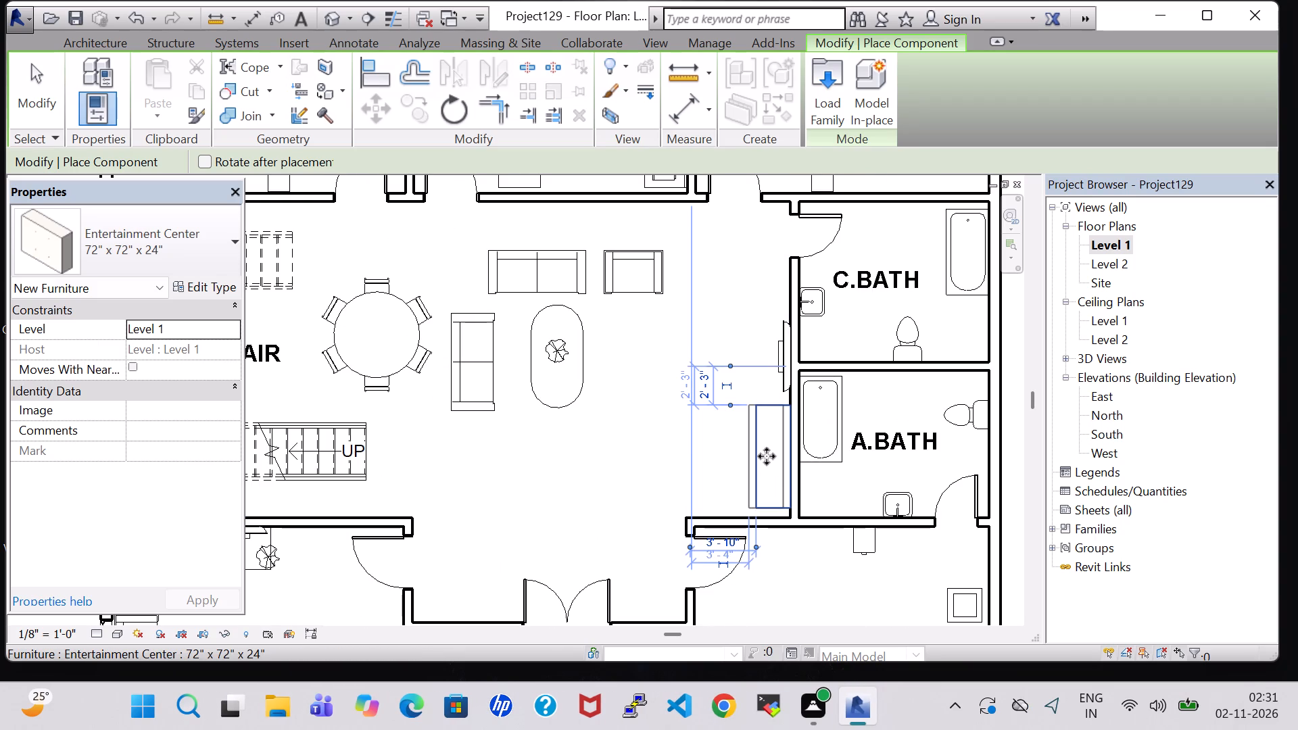
{"action": "key", "text": "Escape"}
{"action": "key", "text": "Escape"}
Nudge the TV slightly north along the hall's east wall, away from the Entertainment Center.
{"action": "left_click", "coordinate": [780, 368]}
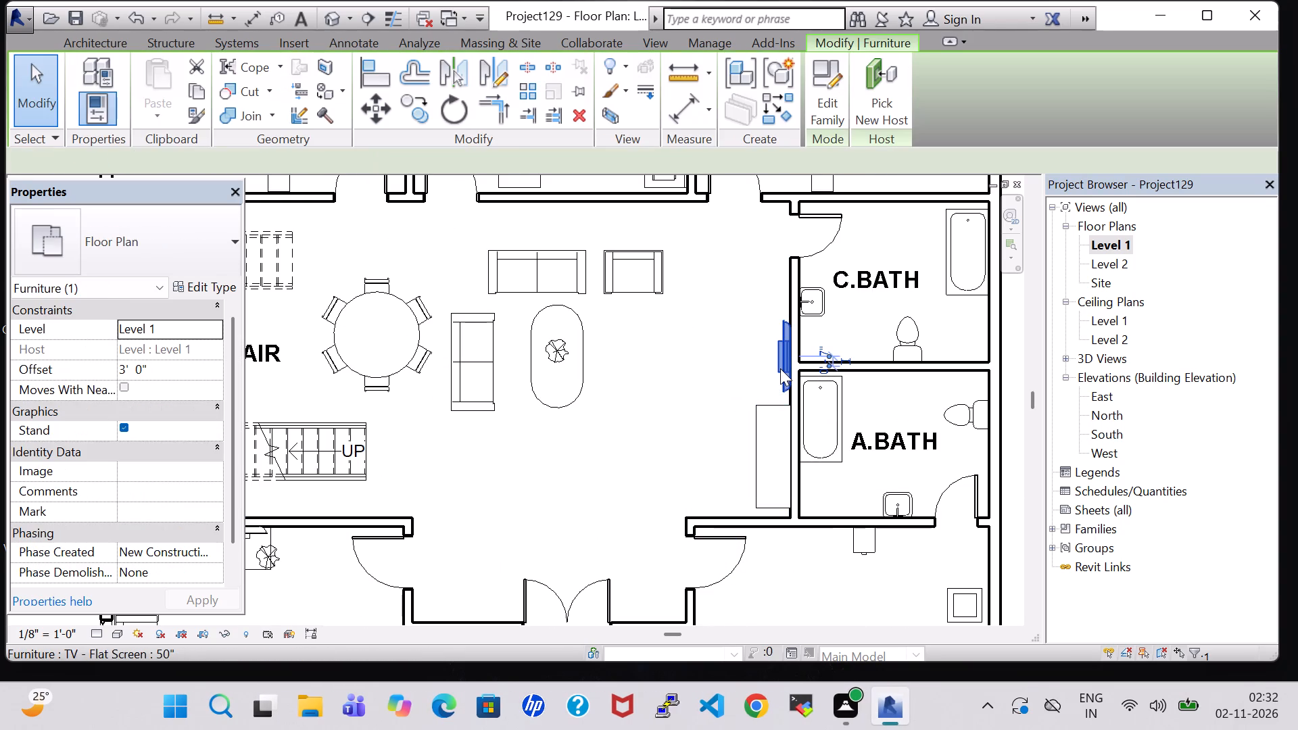
{"action": "key", "text": "Up"}
{"action": "key", "text": "Up"}
{"action": "left_click", "coordinate": [661, 356]}
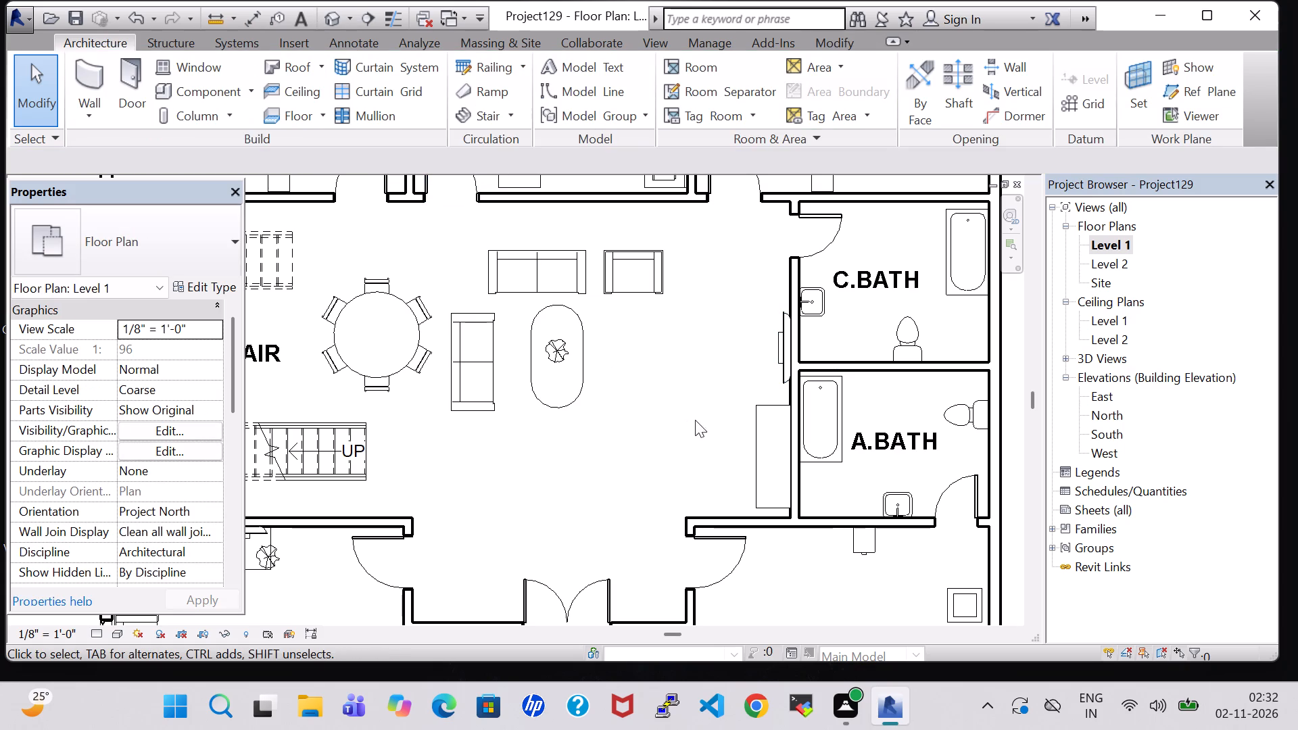
Assign the Wood - Teak material to the 72" x 72" x 24" Entertainment Center type on the hall's east wall.
{"action": "left_click", "coordinate": [751, 447]}
{"action": "left_click", "coordinate": [187, 286]}
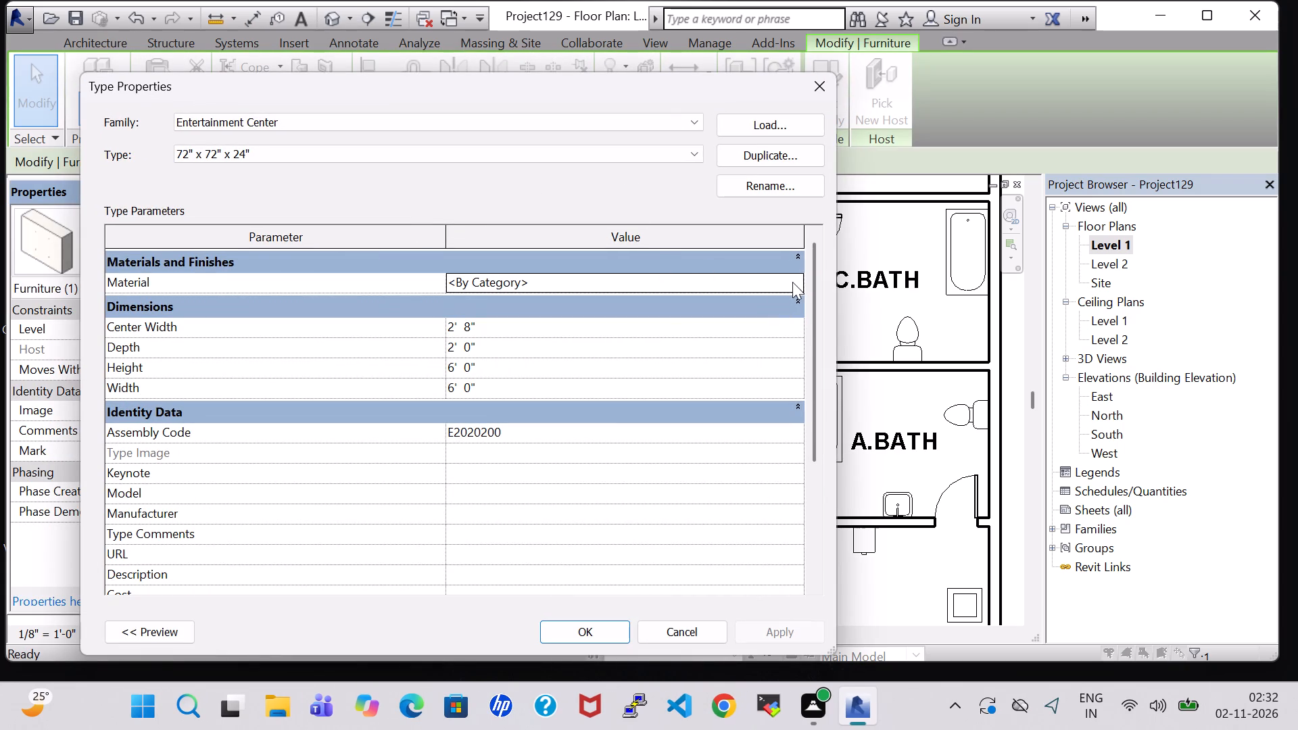
{"action": "left_click", "coordinate": [800, 277]}
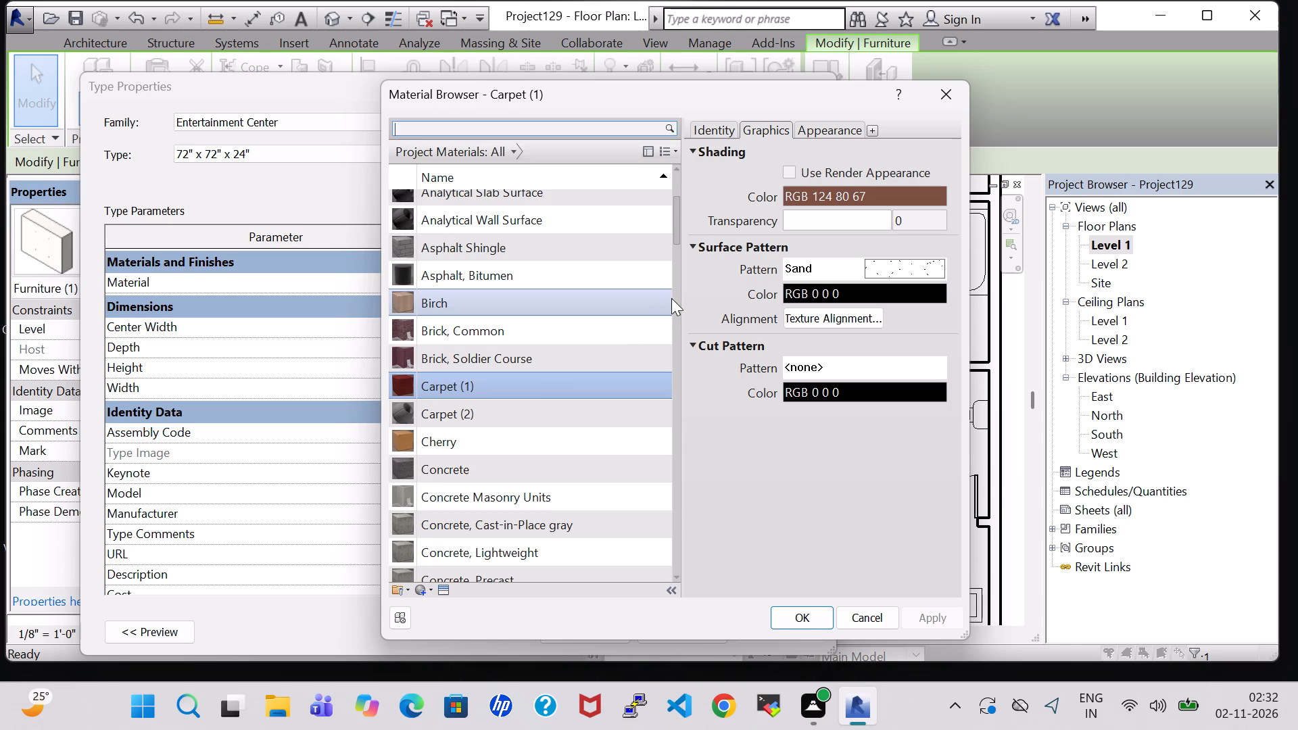
{"action": "left_click_drag", "start_coordinate": [673, 222], "coordinate": [672, 571]}
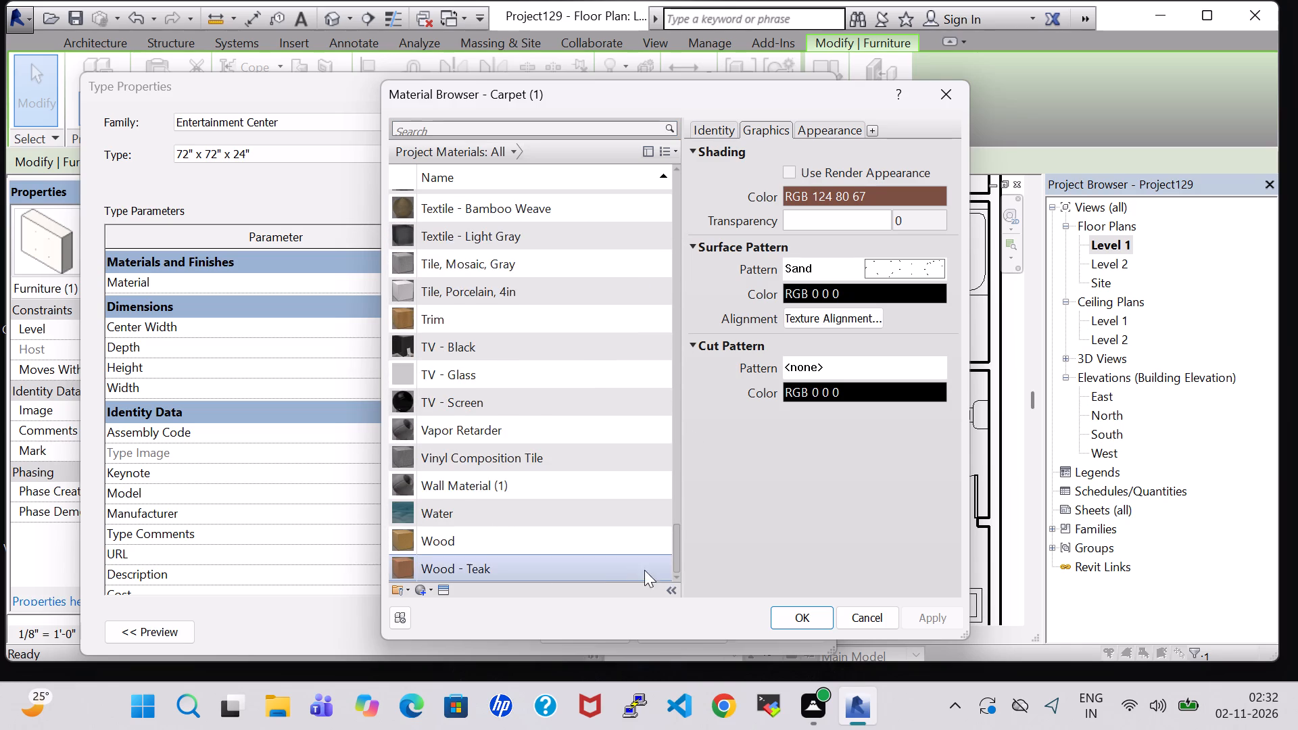
{"action": "left_click", "coordinate": [594, 569]}
{"action": "left_click", "coordinate": [800, 619]}
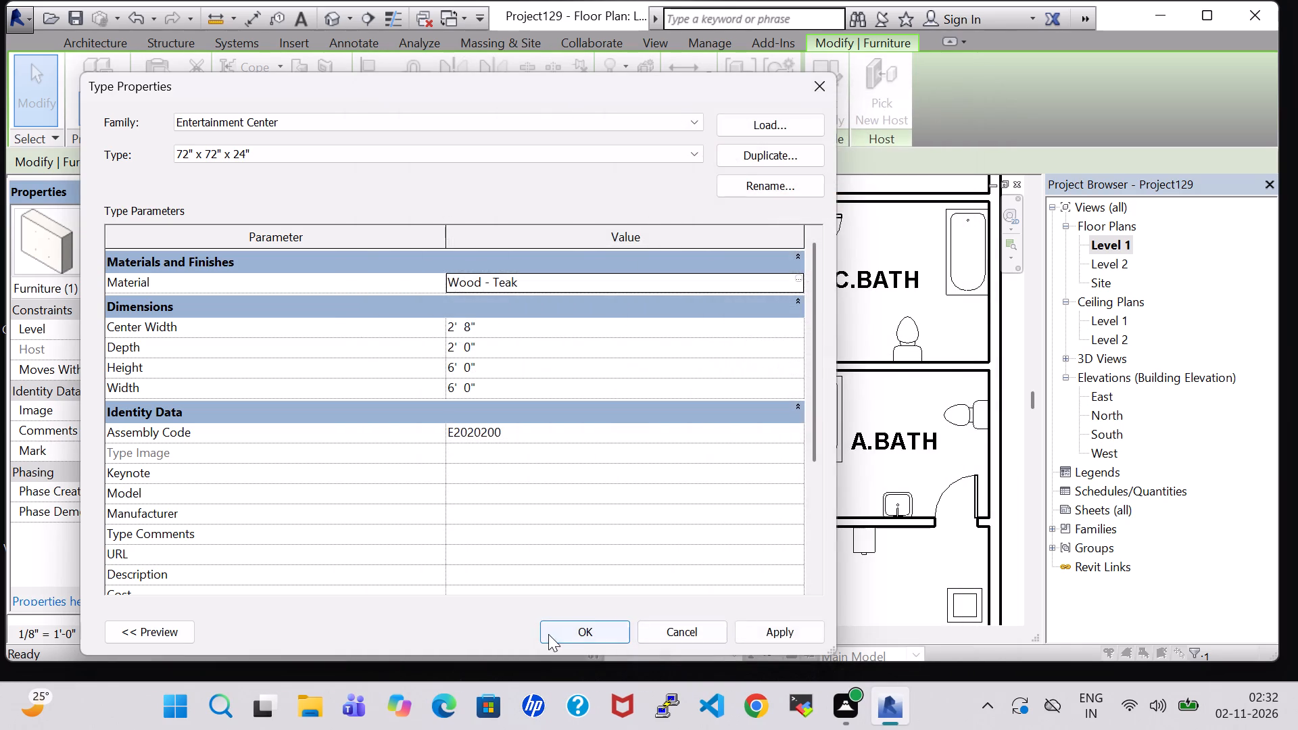
{"action": "left_click", "coordinate": [548, 634]}
{"action": "left_click", "coordinate": [611, 452]}
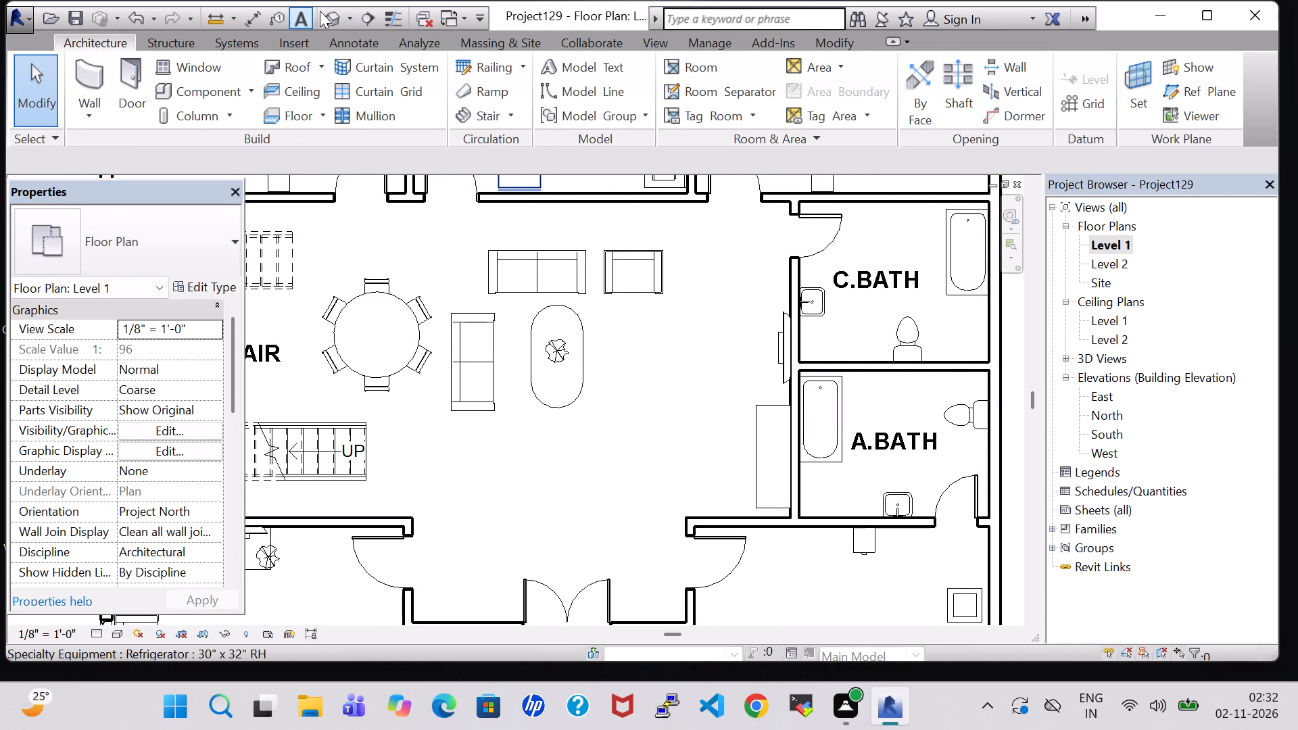
In the 3D view, rotate the Entertainment Center 180 degrees so its open shelves face the hall.
{"action": "double_click", "coordinate": [329, 24]}
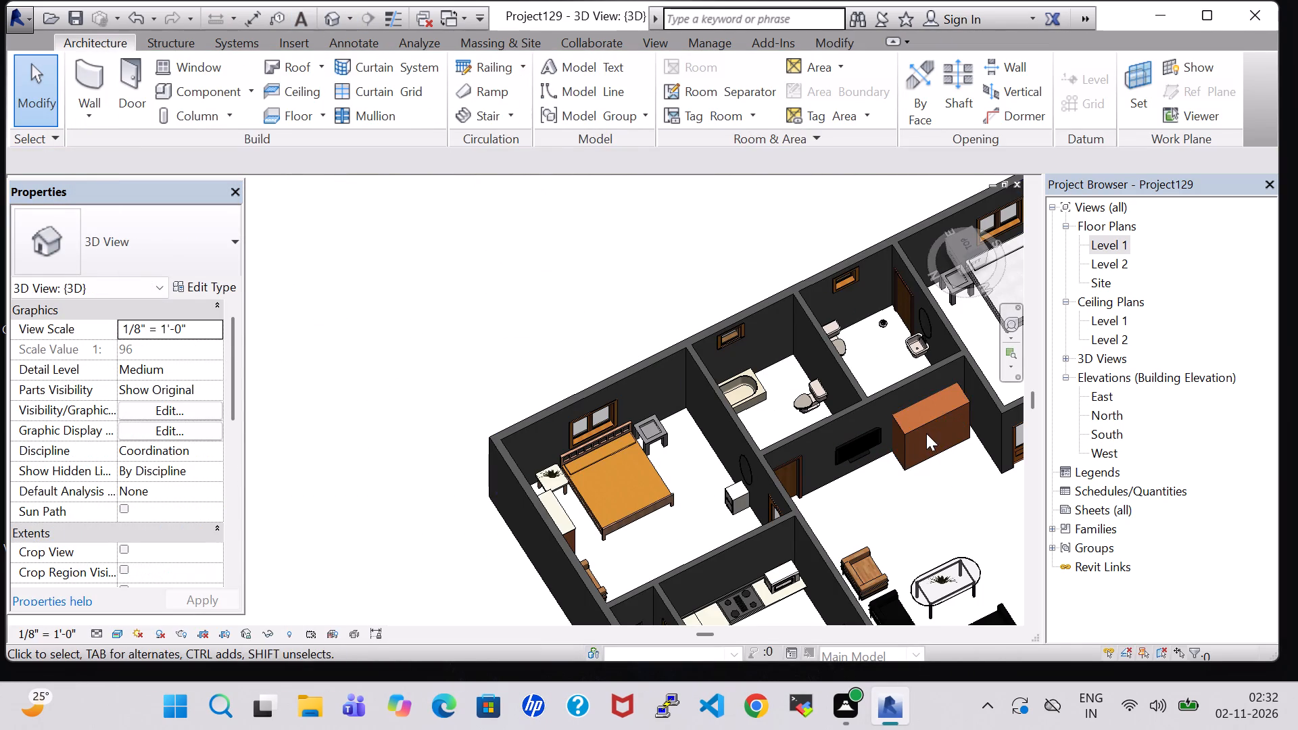
{"action": "left_click", "coordinate": [926, 433]}
{"action": "key", "text": "space"}
{"action": "key", "text": "space"}
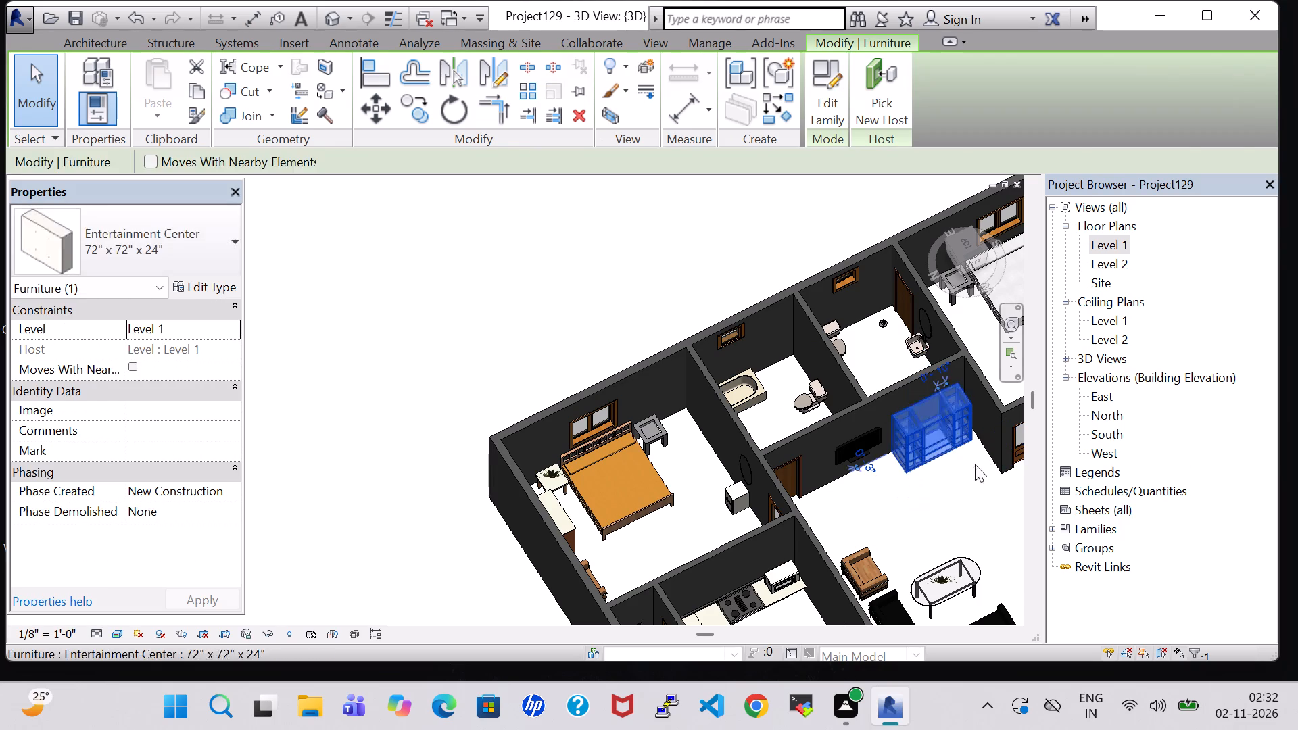
{"action": "left_click", "coordinate": [981, 470]}
Examine the furnished hall, stair and surrounding rooms in 3D from several angles, including the Entertainment Center, TV and seating.
{"action": "middle_click_drag", "start_coordinate": [945, 510], "coordinate": [935, 482], "text": "shift"}
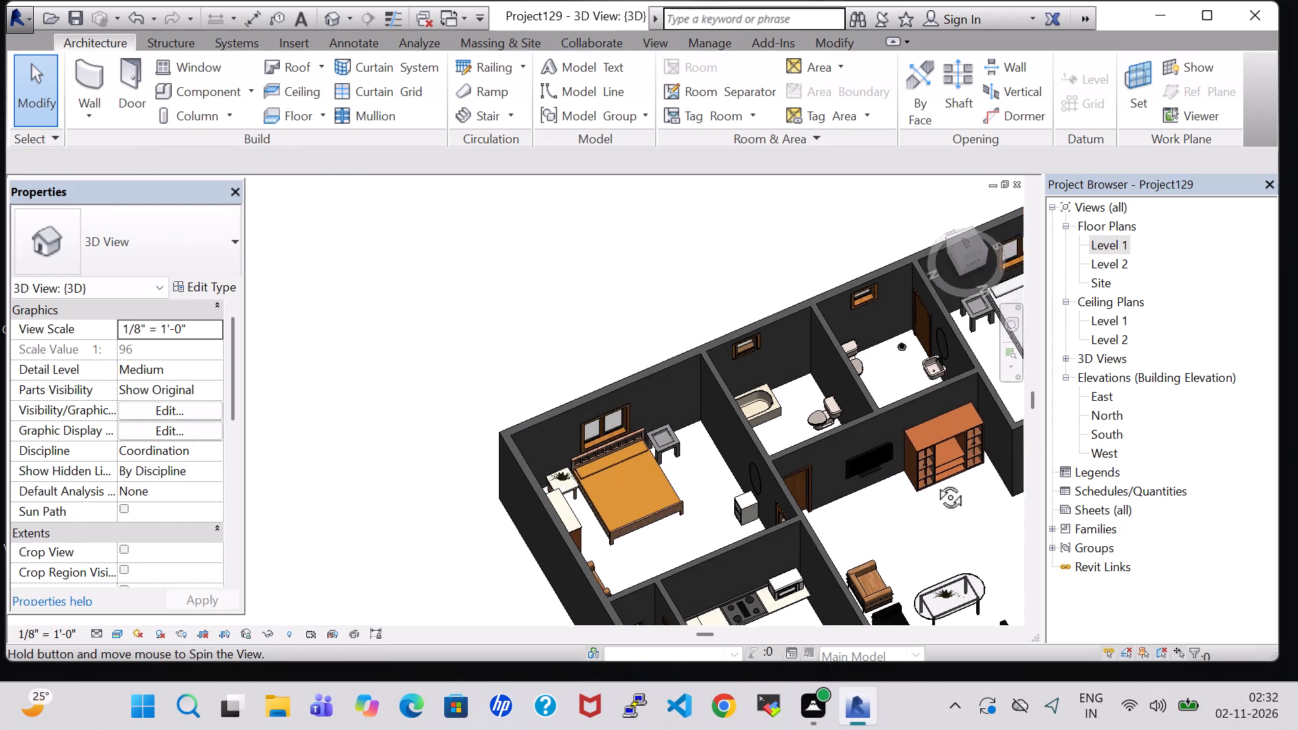
{"action": "middle_click_drag", "start_coordinate": [935, 482], "coordinate": [926, 451], "text": "shift"}
{"action": "middle_click_drag", "start_coordinate": [928, 448], "coordinate": [716, 337]}
{"action": "middle_click_drag", "start_coordinate": [804, 412], "coordinate": [802, 437]}
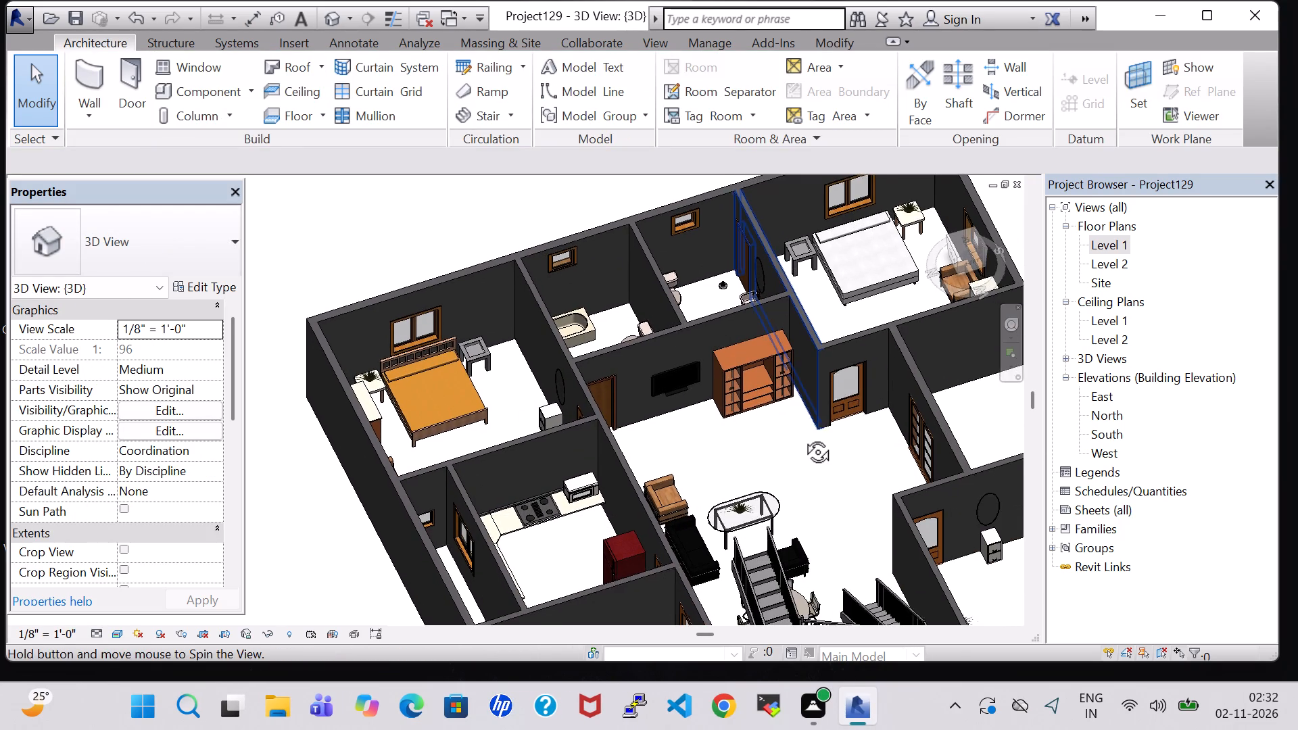
{"action": "middle_click_drag", "start_coordinate": [802, 437], "coordinate": [792, 452]}
{"action": "middle_click_drag", "start_coordinate": [891, 454], "coordinate": [556, 452]}
{"action": "middle_click_drag", "start_coordinate": [722, 389], "coordinate": [534, 520], "text": "shift"}
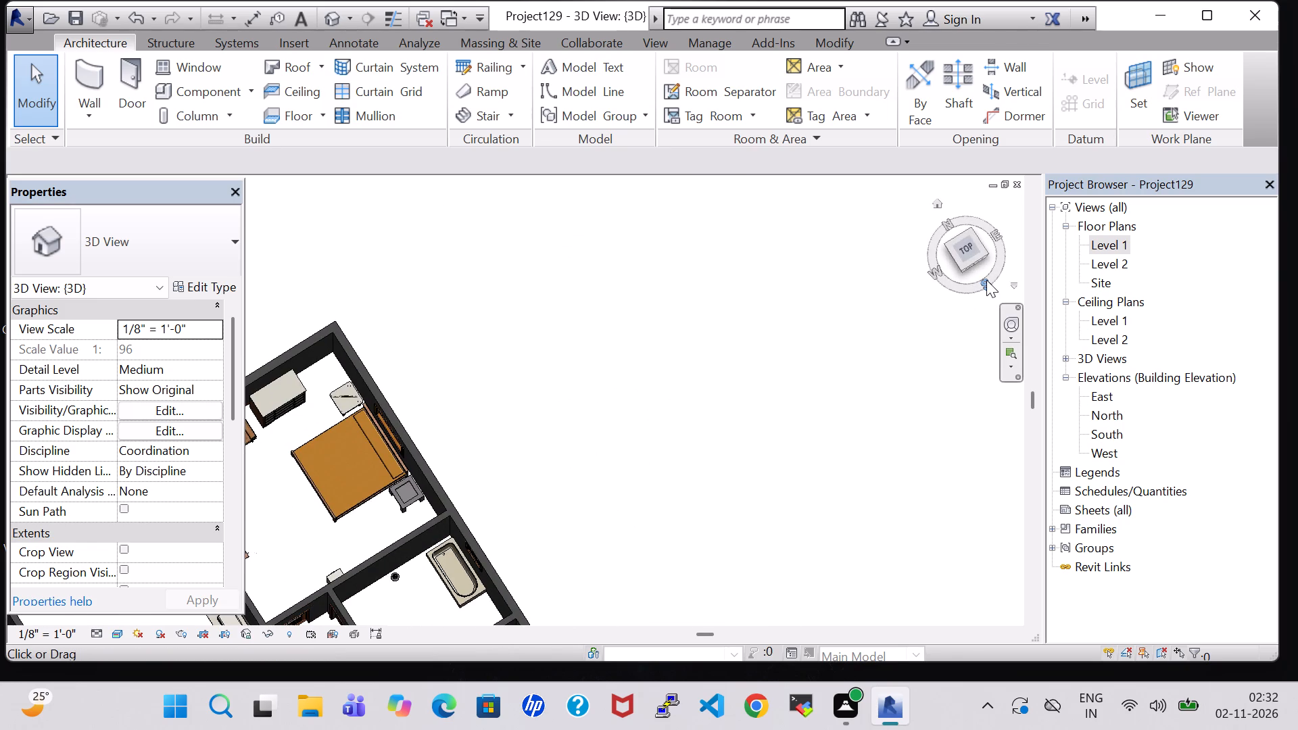
{"action": "left_click", "coordinate": [986, 280]}
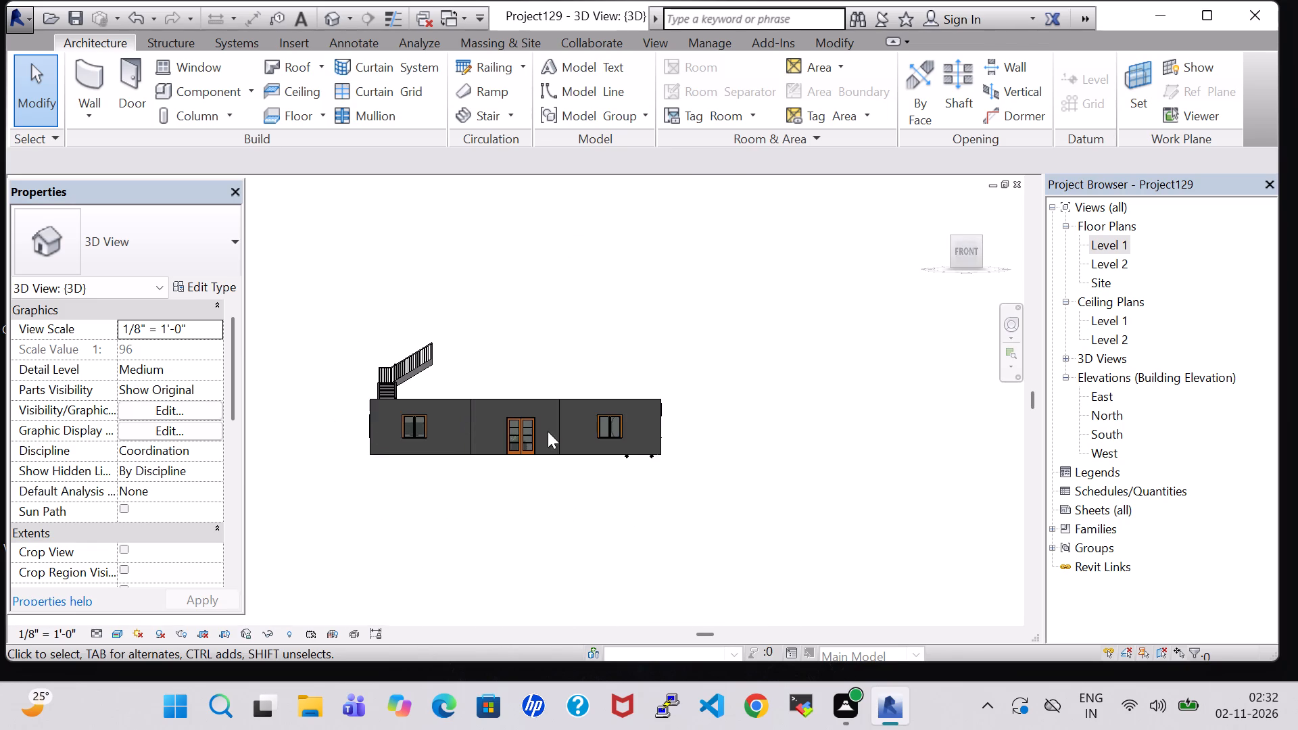
{"action": "scroll", "coordinate": [548, 431], "scroll_direction": "up", "scroll_amount": 5}
{"action": "middle_click_drag", "start_coordinate": [545, 299], "coordinate": [542, 514], "text": "shift"}
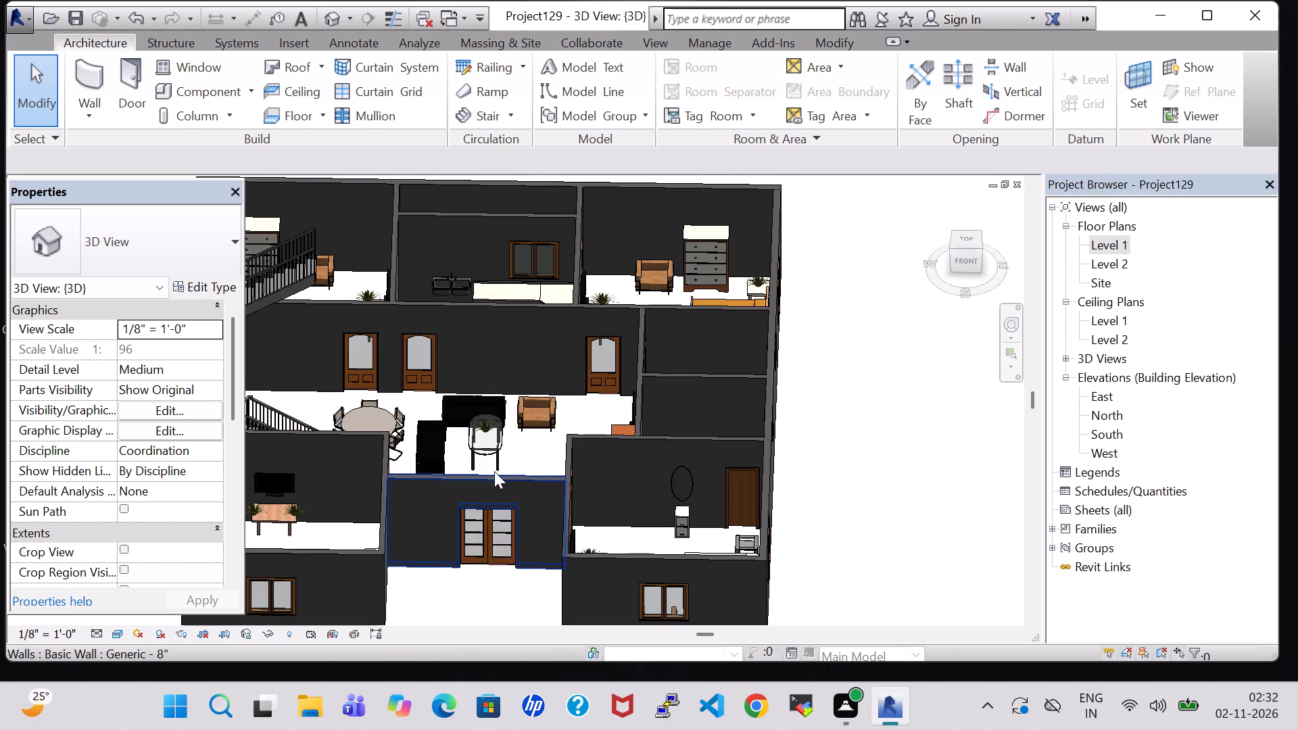
{"action": "middle_click_drag", "start_coordinate": [494, 471], "coordinate": [493, 585], "text": "shift"}
{"action": "middle_click", "coordinate": [493, 585], "text": "shift"}
{"action": "middle_click_drag", "start_coordinate": [464, 437], "coordinate": [466, 517], "text": "shift"}
{"action": "scroll", "coordinate": [466, 478], "scroll_direction": "up", "scroll_amount": 1, "text": "shift"}
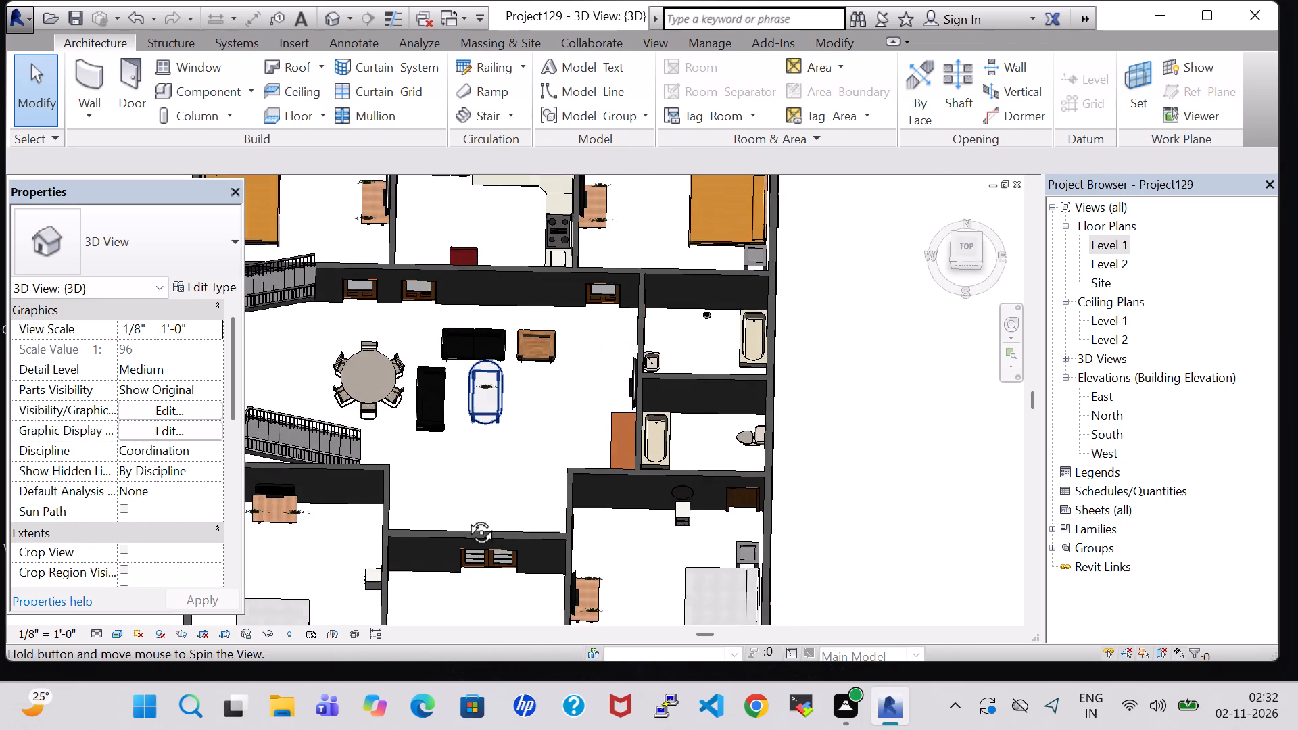
{"action": "scroll", "coordinate": [460, 489], "scroll_direction": "up", "scroll_amount": 4}
{"action": "middle_click", "coordinate": [458, 483], "text": "shift"}
{"action": "middle_click_drag", "start_coordinate": [426, 487], "coordinate": [417, 487], "text": "shift"}
{"action": "scroll", "coordinate": [420, 487], "scroll_direction": "up", "scroll_amount": 1, "text": "shift"}
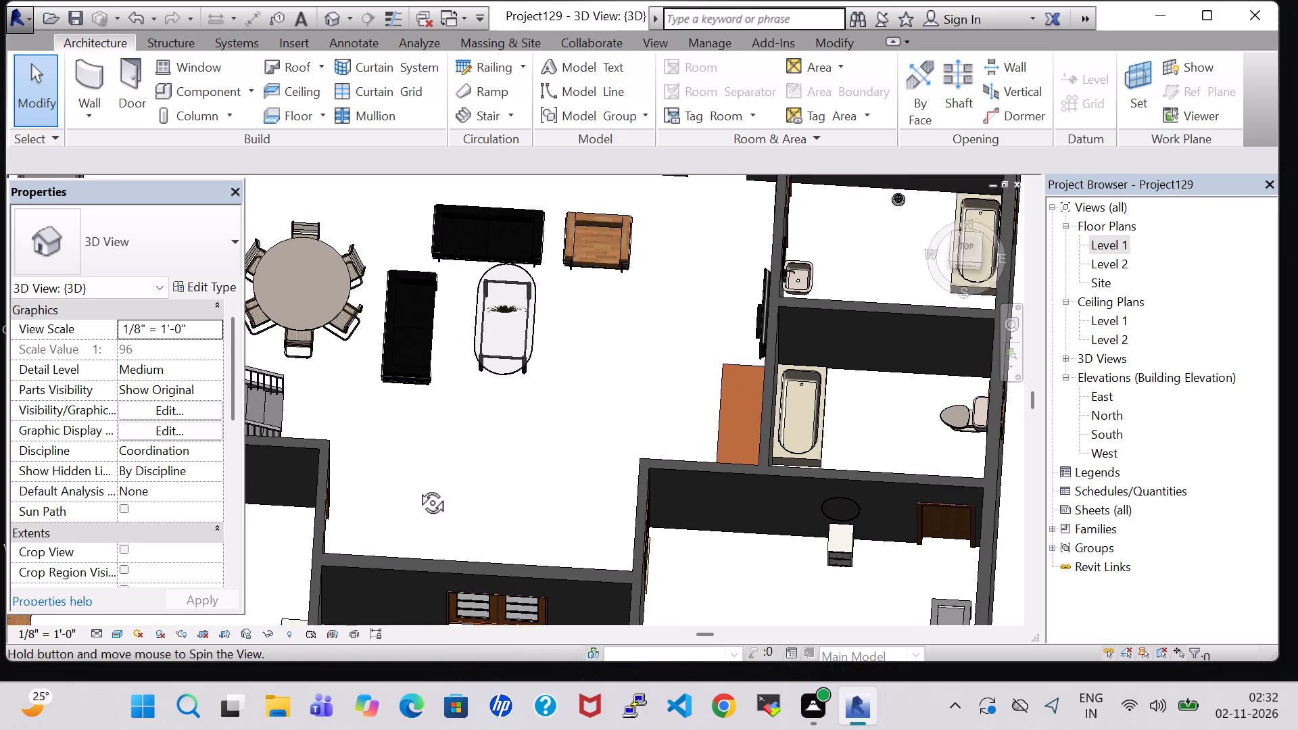
{"action": "middle_click_drag", "start_coordinate": [417, 487], "coordinate": [446, 487], "text": "shift"}
{"action": "scroll", "coordinate": [448, 487], "scroll_direction": "down", "scroll_amount": 2}
{"action": "middle_click_drag", "start_coordinate": [448, 486], "coordinate": [564, 341]}
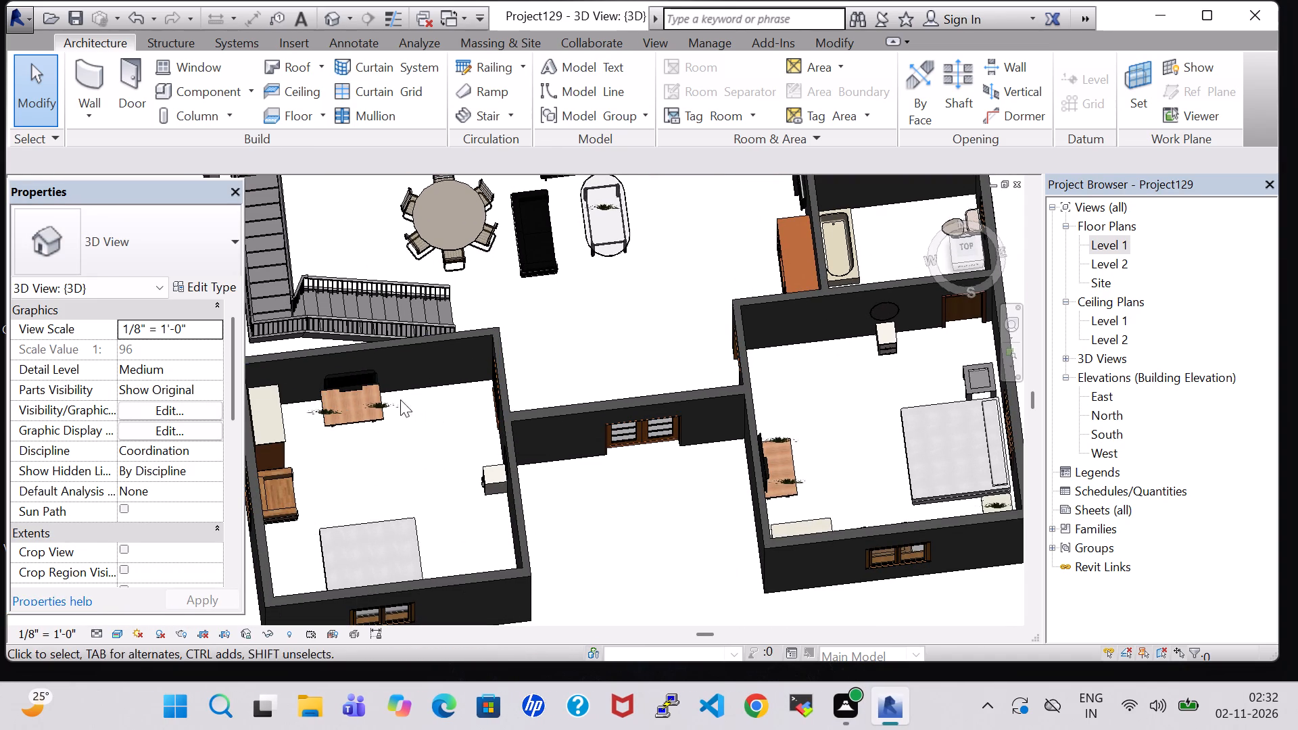
{"action": "middle_click_drag", "start_coordinate": [391, 449], "coordinate": [376, 449], "text": "shift"}
{"action": "scroll", "coordinate": [391, 449], "scroll_direction": "up", "scroll_amount": 1, "text": "shift"}
{"action": "middle_click_drag", "start_coordinate": [374, 449], "coordinate": [366, 449], "text": "shift"}
{"action": "middle_click_drag", "start_coordinate": [366, 449], "coordinate": [316, 445], "text": "shift"}
{"action": "middle_click_drag", "start_coordinate": [304, 359], "coordinate": [438, 462]}
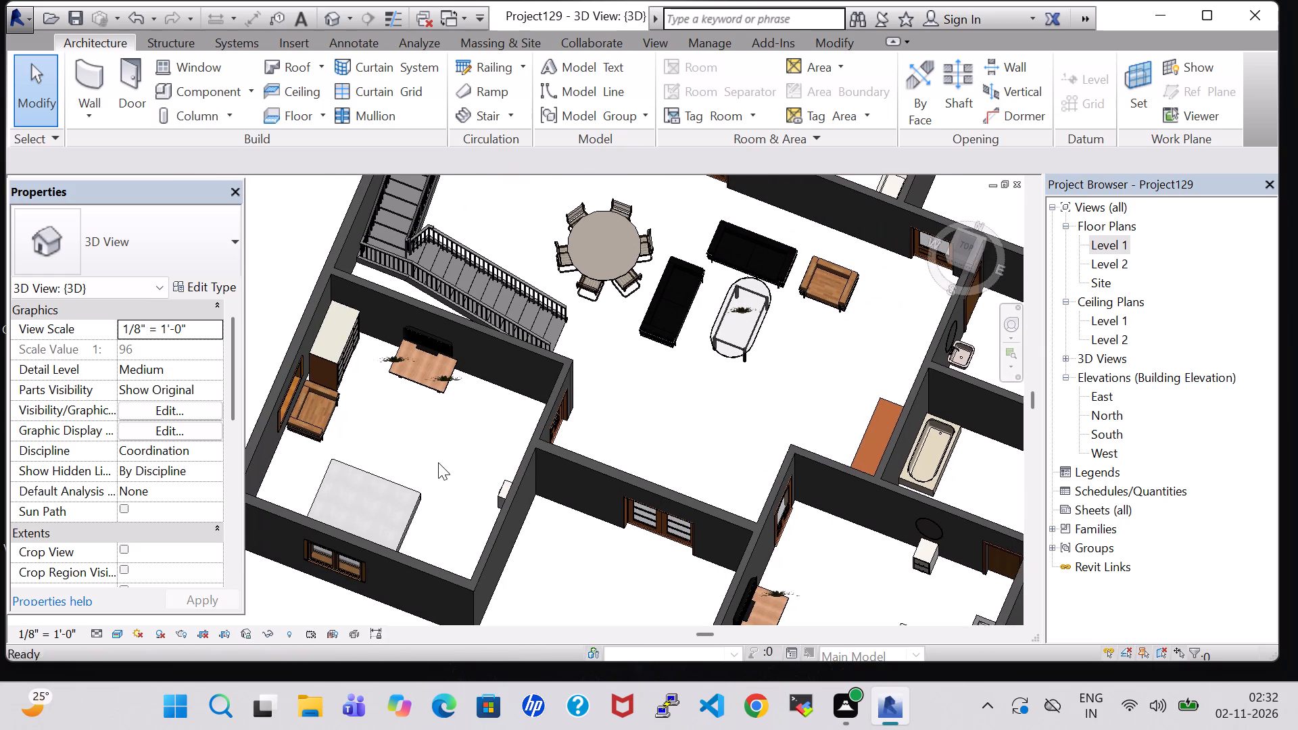
{"action": "middle_click_drag", "start_coordinate": [379, 445], "coordinate": [379, 489]}
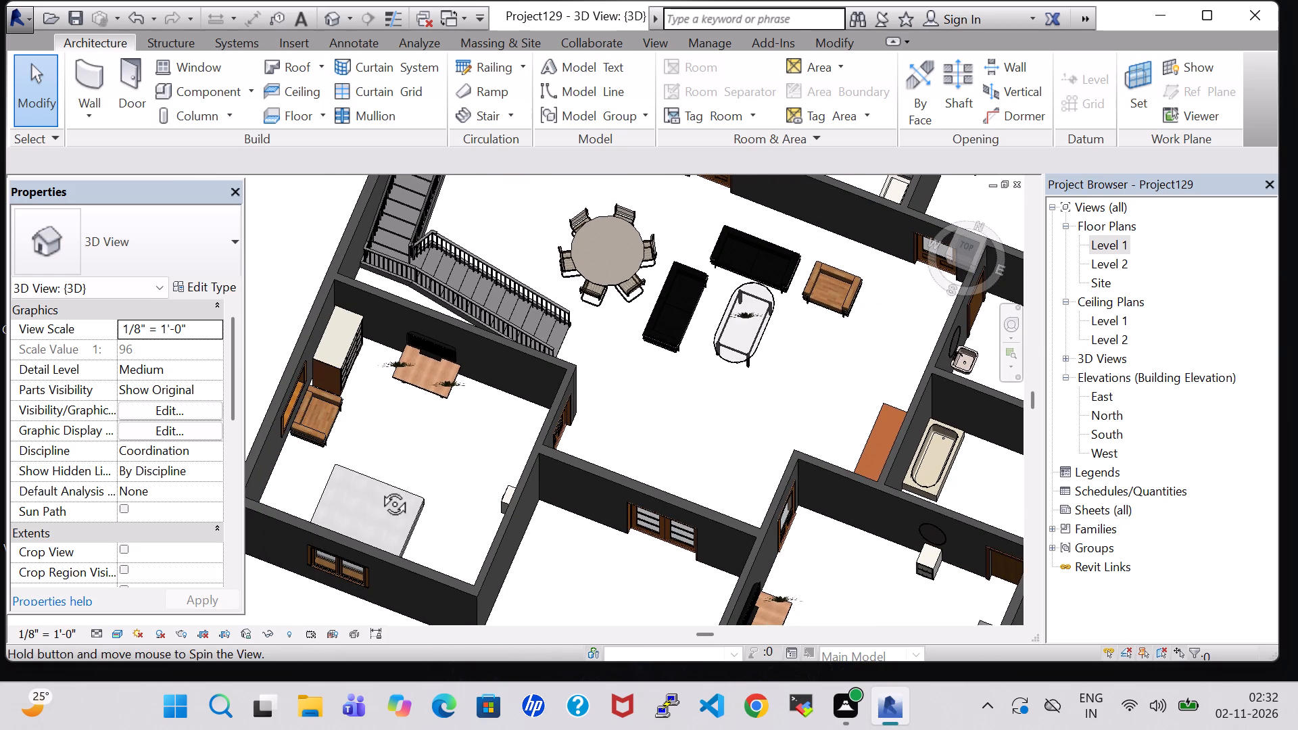
{"action": "middle_click_drag", "start_coordinate": [379, 489], "coordinate": [379, 506]}
{"action": "middle_click_drag", "start_coordinate": [396, 440], "coordinate": [494, 430]}
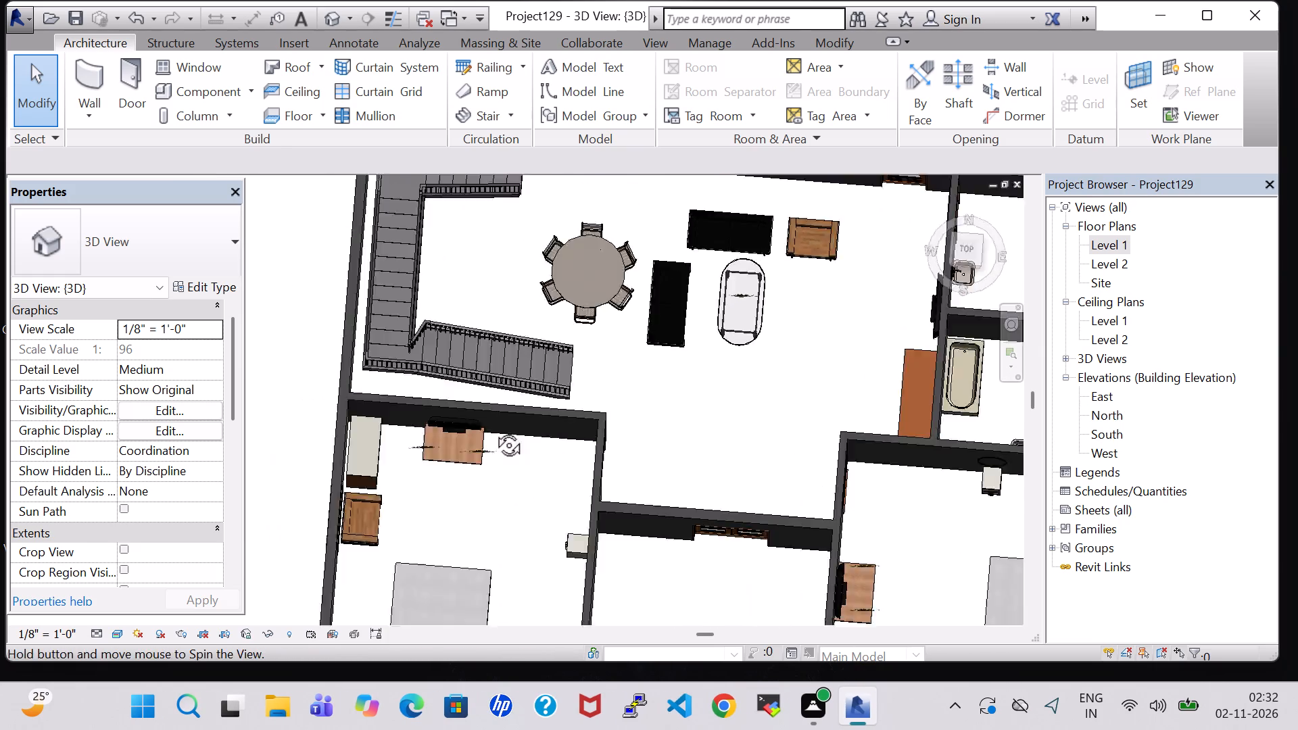
{"action": "middle_click_drag", "start_coordinate": [494, 430], "coordinate": [508, 429]}
{"action": "scroll", "coordinate": [647, 527], "scroll_direction": "up", "scroll_amount": 1}
{"action": "middle_click_drag", "start_coordinate": [647, 527], "coordinate": [661, 422]}
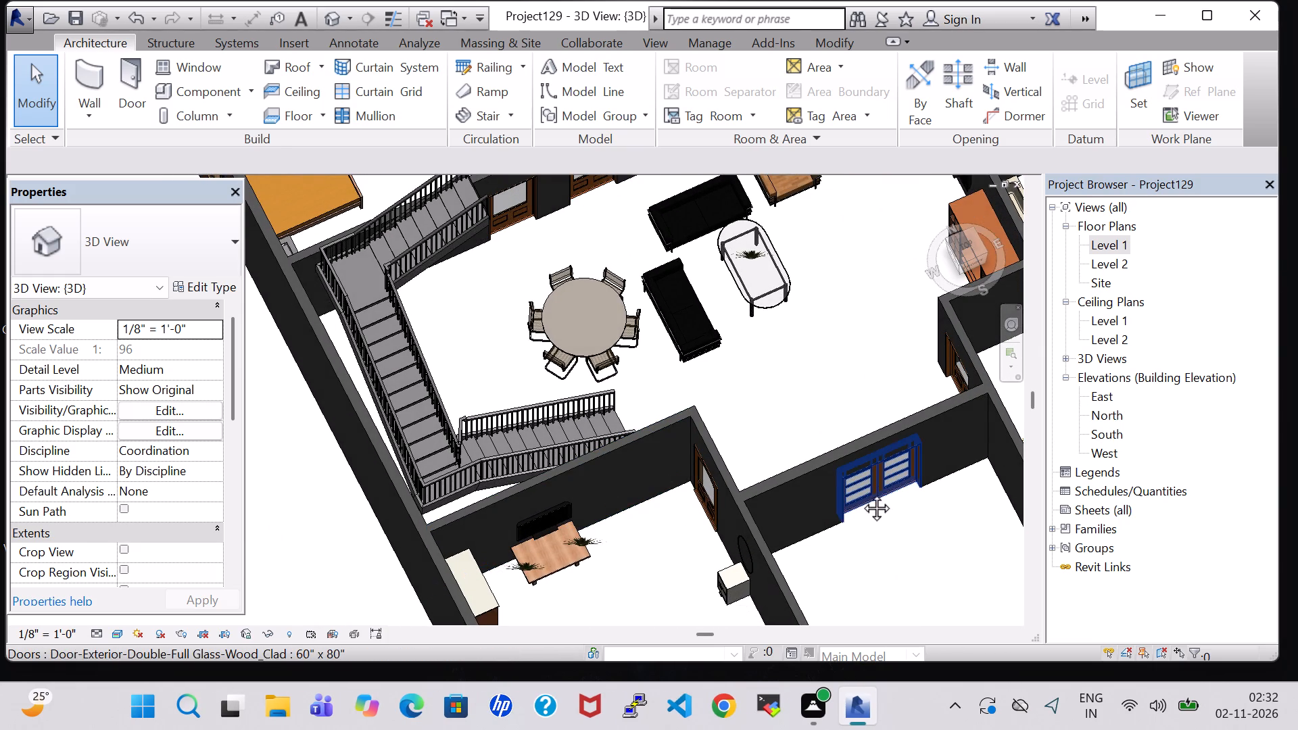
{"action": "middle_click_drag", "start_coordinate": [861, 493], "coordinate": [437, 509]}
{"action": "middle_click_drag", "start_coordinate": [638, 401], "coordinate": [628, 472]}
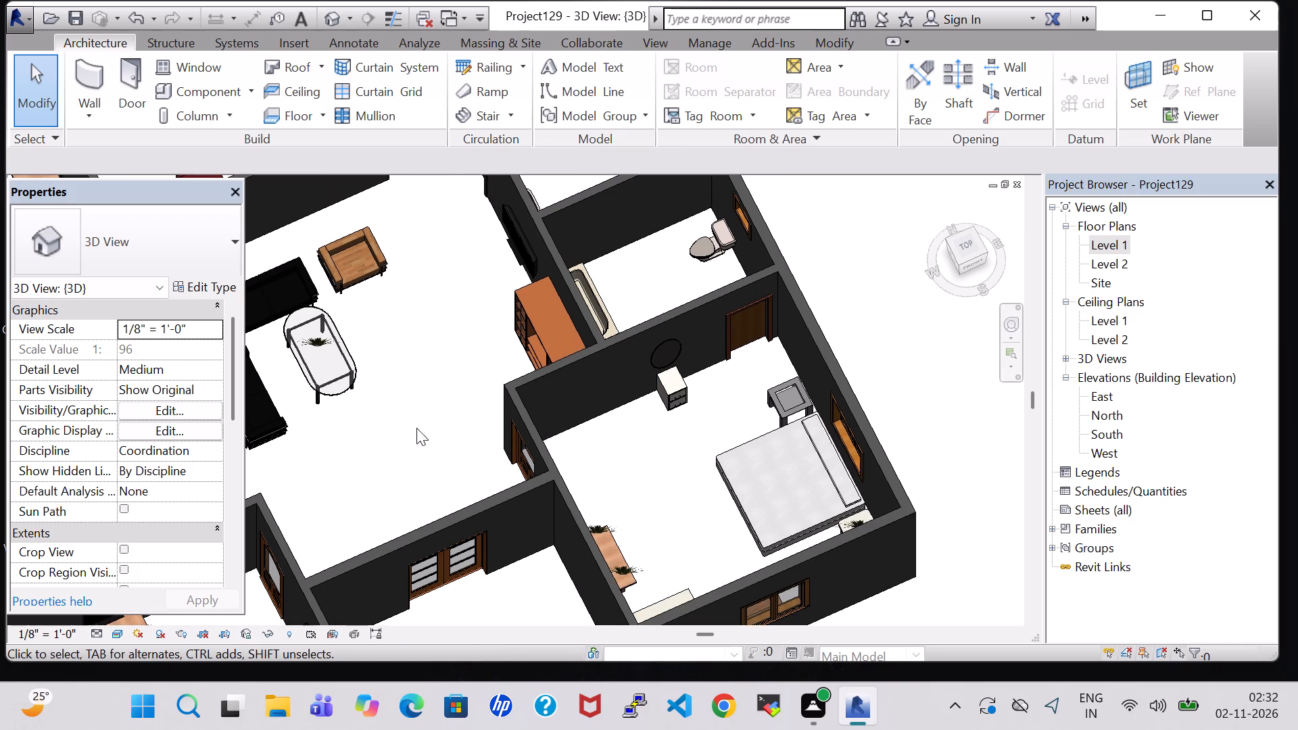
{"action": "middle_click_drag", "start_coordinate": [692, 277], "coordinate": [694, 343], "text": "shift"}
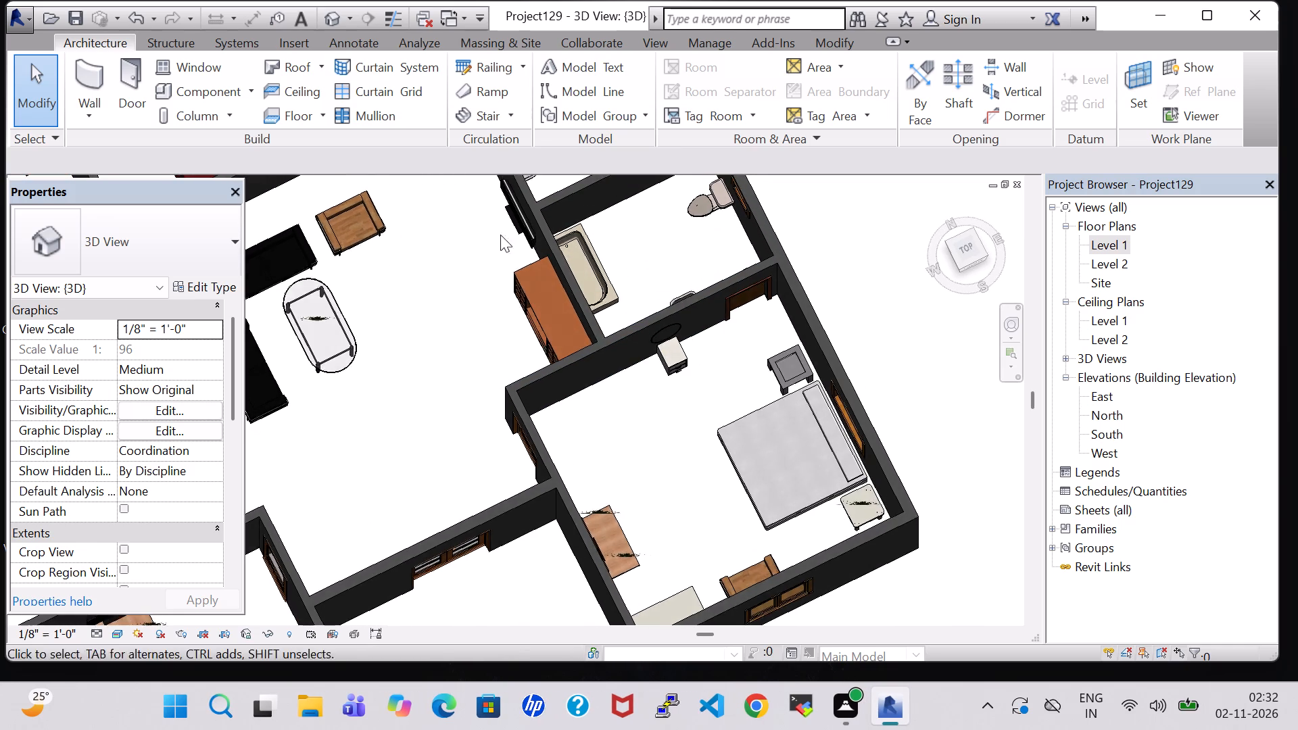
{"action": "middle_click_drag", "start_coordinate": [500, 235], "coordinate": [567, 493]}
{"action": "middle_click_drag", "start_coordinate": [417, 557], "coordinate": [398, 451]}
Change the cushion material of the hall's Sofa-Corbu type to Oak Flooring.
{"action": "left_click", "coordinate": [302, 394]}
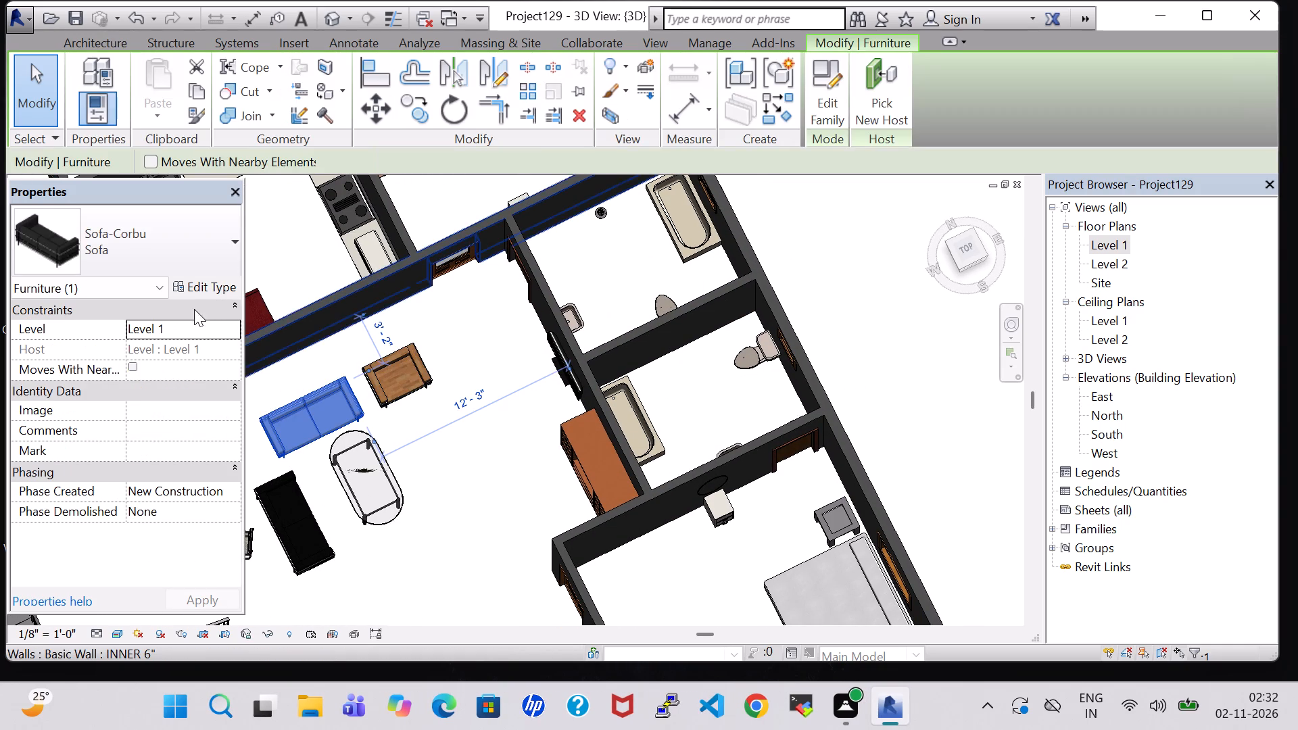
{"action": "left_click", "coordinate": [185, 283]}
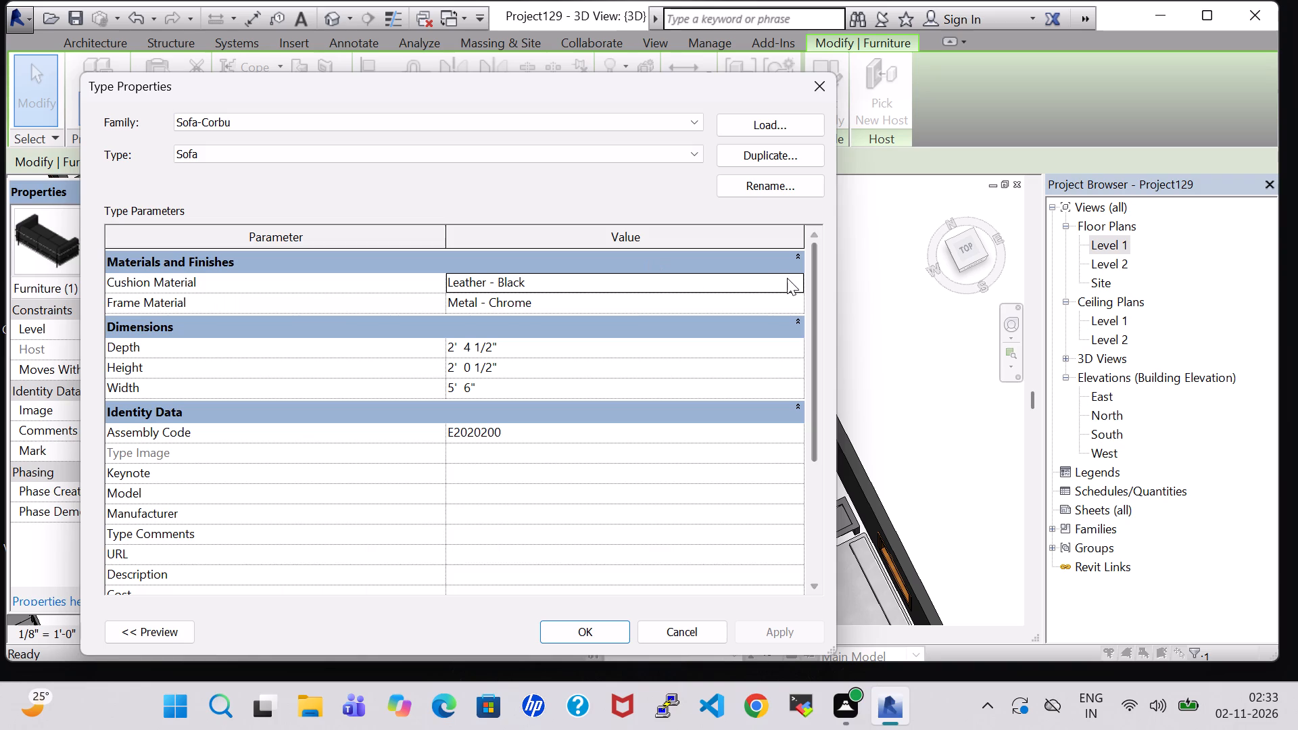
{"action": "left_click", "coordinate": [798, 281]}
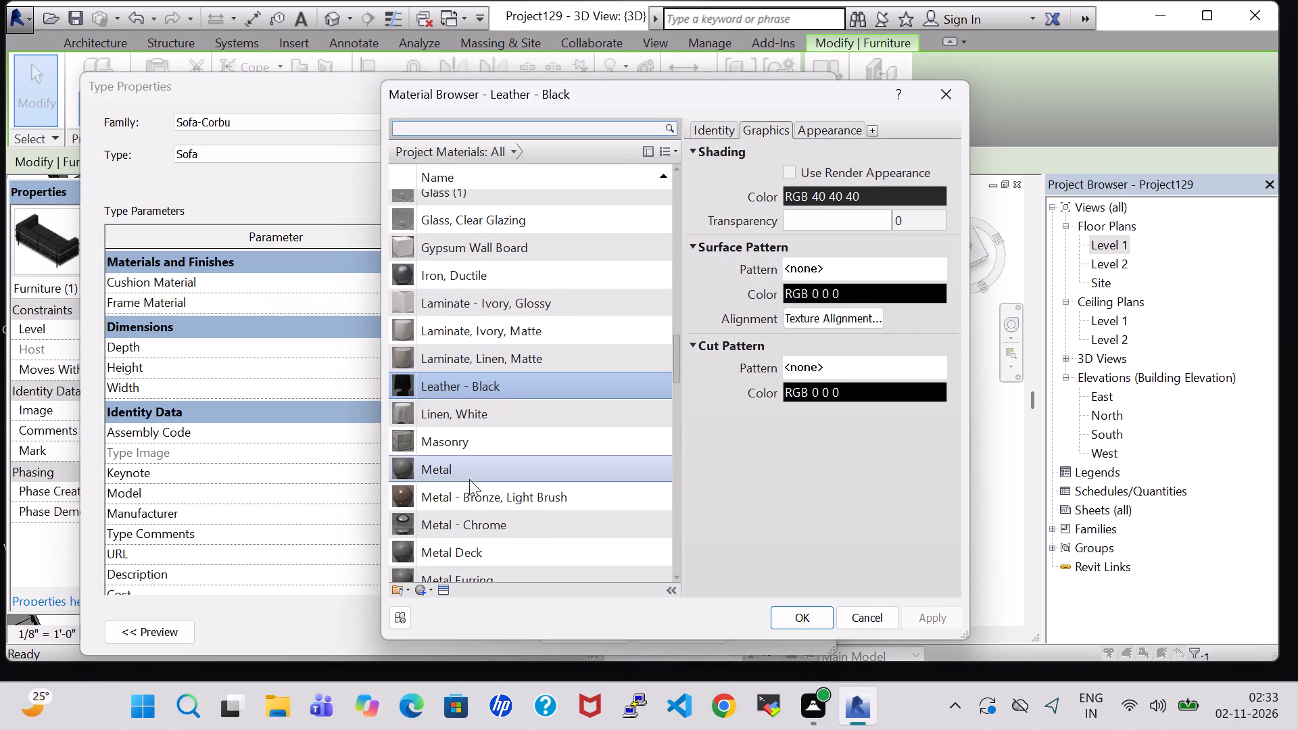
{"action": "scroll", "coordinate": [471, 527], "scroll_direction": "down", "scroll_amount": 2}
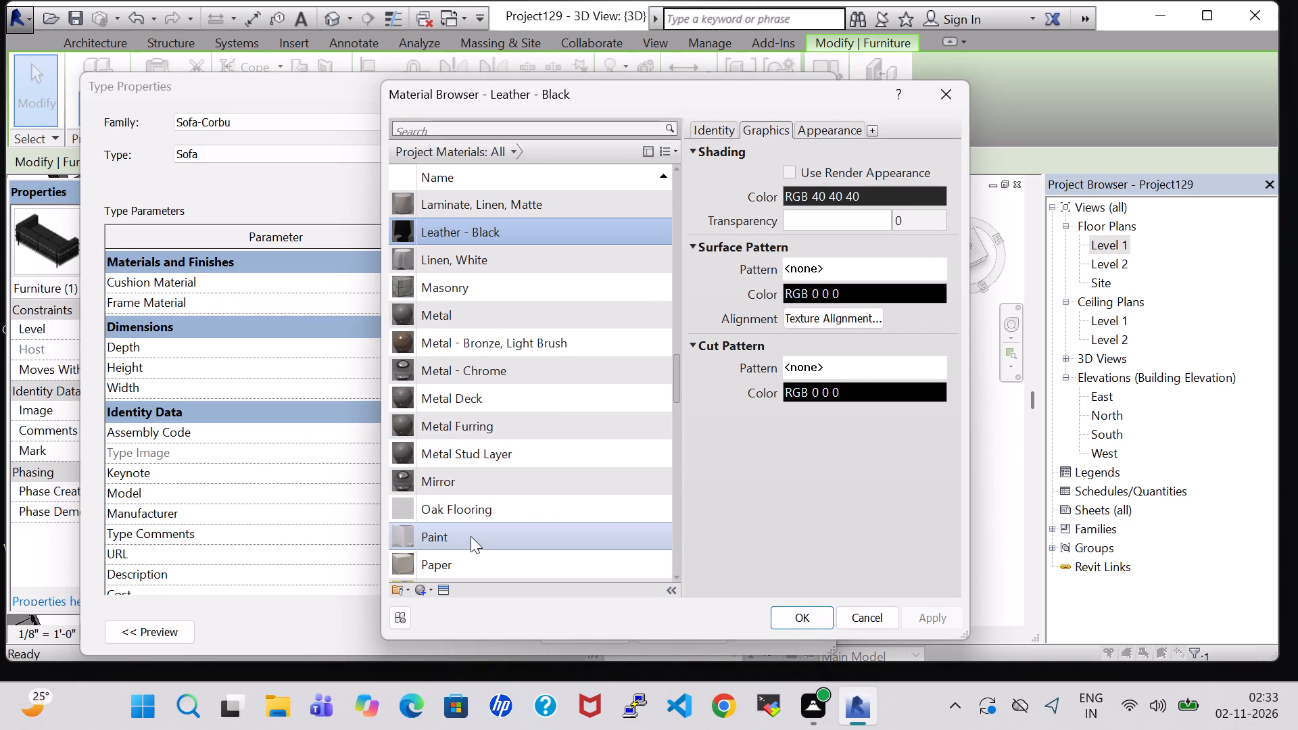
{"action": "left_click", "coordinate": [468, 512]}
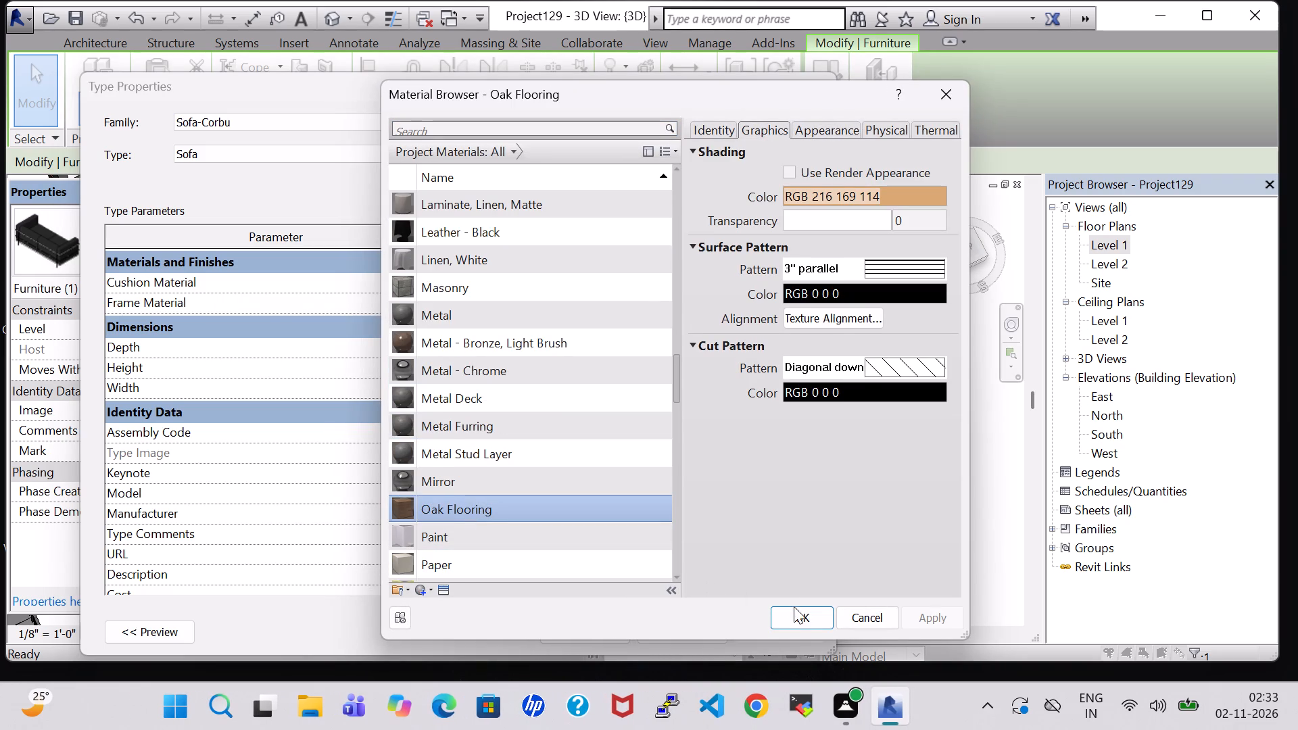
{"action": "left_click", "coordinate": [794, 611]}
{"action": "left_click", "coordinate": [604, 620]}
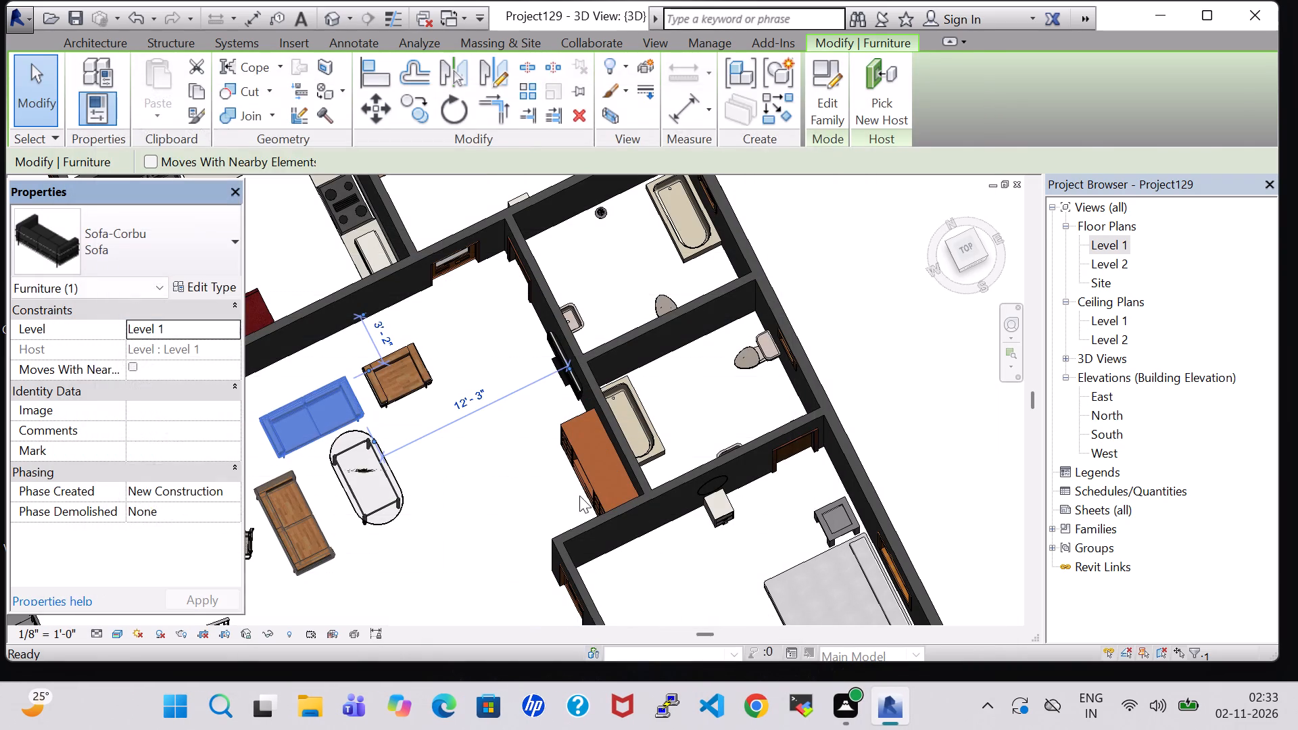
{"action": "left_click", "coordinate": [491, 483]}
Review the refinished sofas with the dining area, stair, kitchen and northern bedrooms in 3D.
{"action": "middle_click_drag", "start_coordinate": [454, 470], "coordinate": [451, 473]}
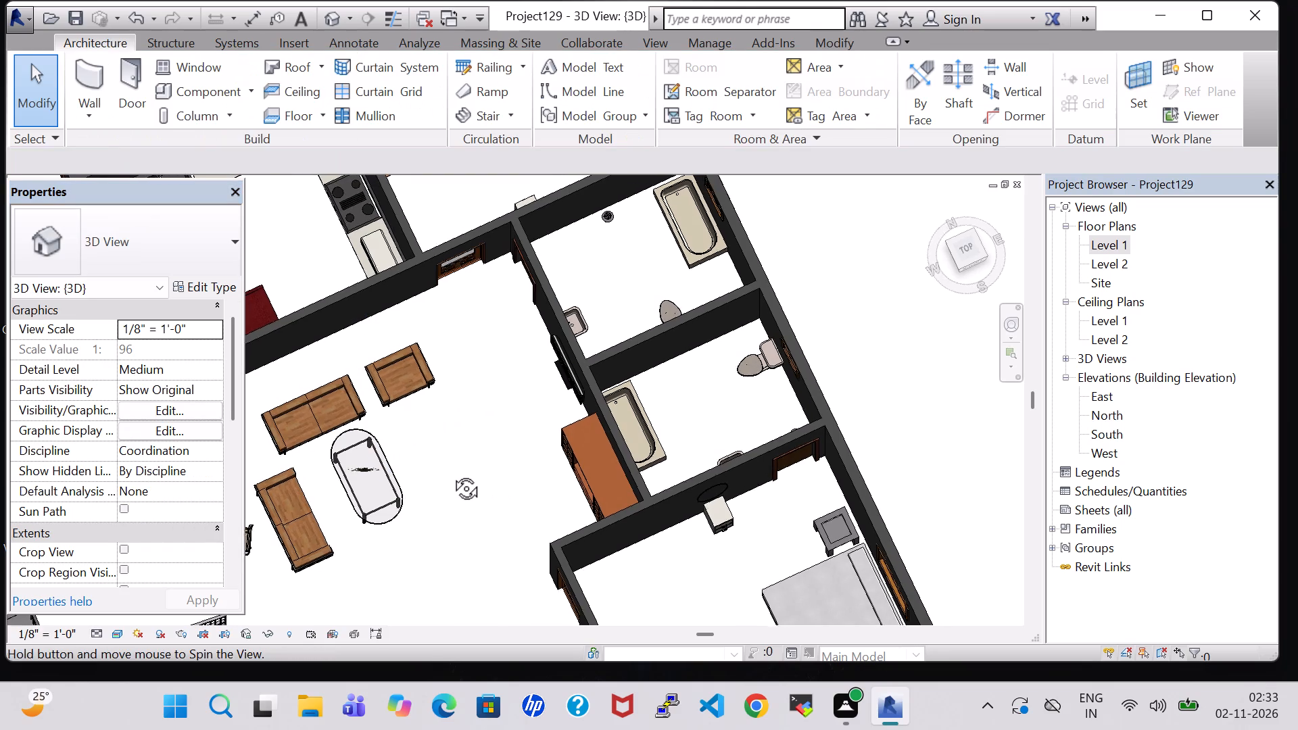
{"action": "middle_click_drag", "start_coordinate": [451, 473], "coordinate": [498, 368]}
{"action": "middle_click_drag", "start_coordinate": [487, 372], "coordinate": [449, 374], "text": "shift"}
{"action": "middle_click_drag", "start_coordinate": [430, 374], "coordinate": [389, 387], "text": "shift"}
{"action": "middle_click_drag", "start_coordinate": [386, 388], "coordinate": [306, 418], "text": "shift"}
{"action": "middle_click_drag", "start_coordinate": [317, 380], "coordinate": [685, 471]}
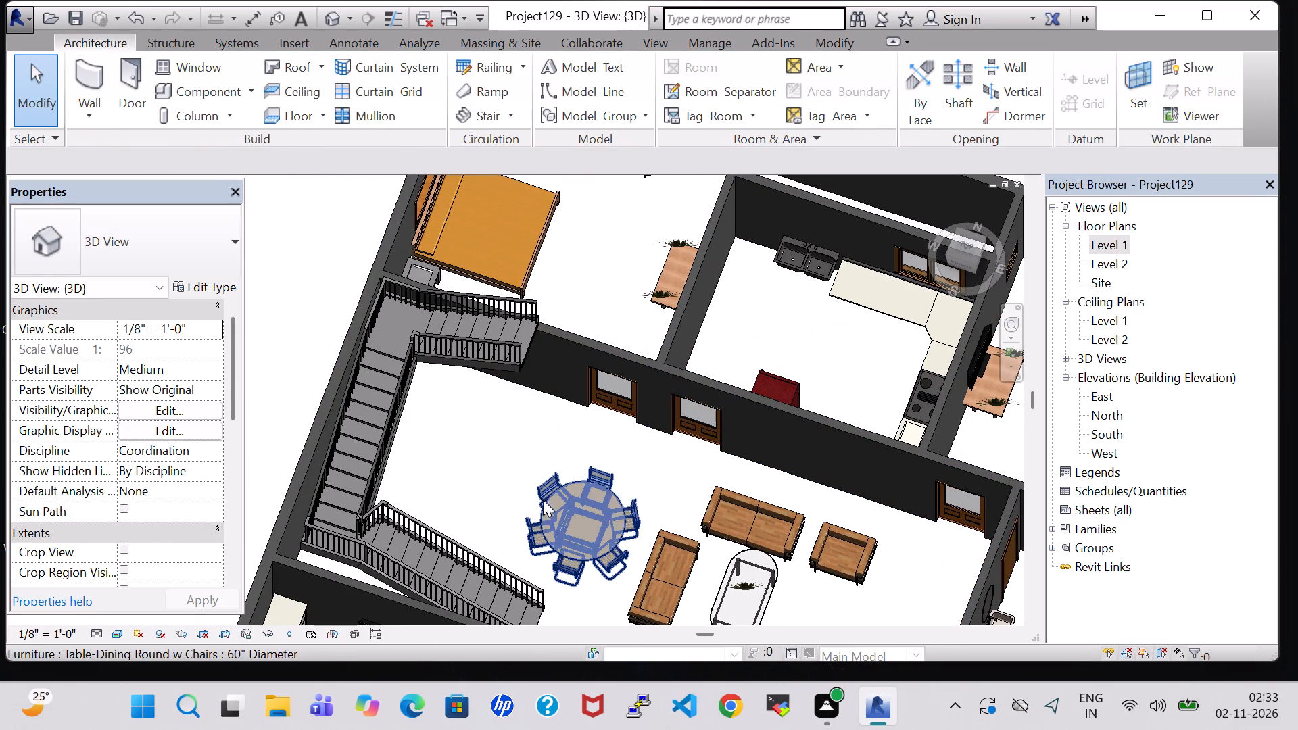
{"action": "middle_click_drag", "start_coordinate": [686, 305], "coordinate": [612, 542]}
{"action": "middle_click_drag", "start_coordinate": [480, 430], "coordinate": [481, 459], "text": "shift"}
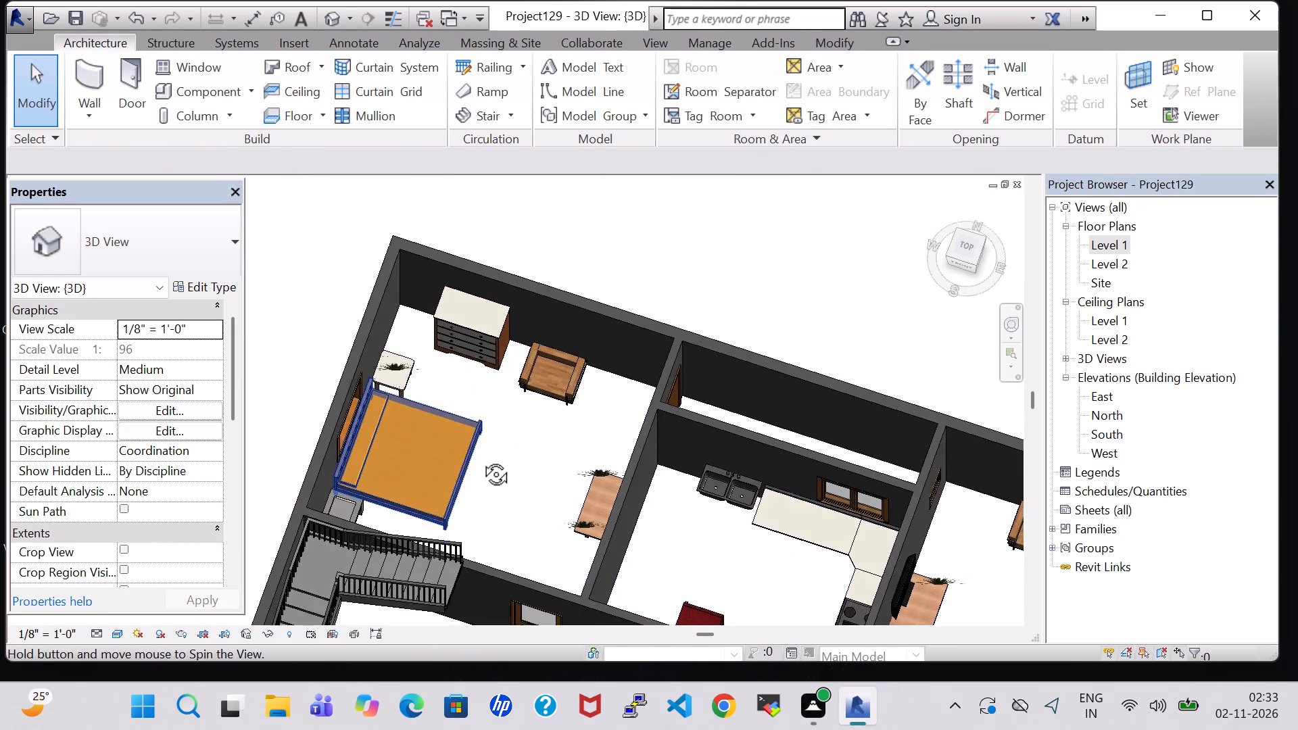
{"action": "middle_click_drag", "start_coordinate": [481, 459], "coordinate": [476, 521], "text": "shift"}
{"action": "scroll", "coordinate": [665, 452], "scroll_direction": "down", "scroll_amount": 2}
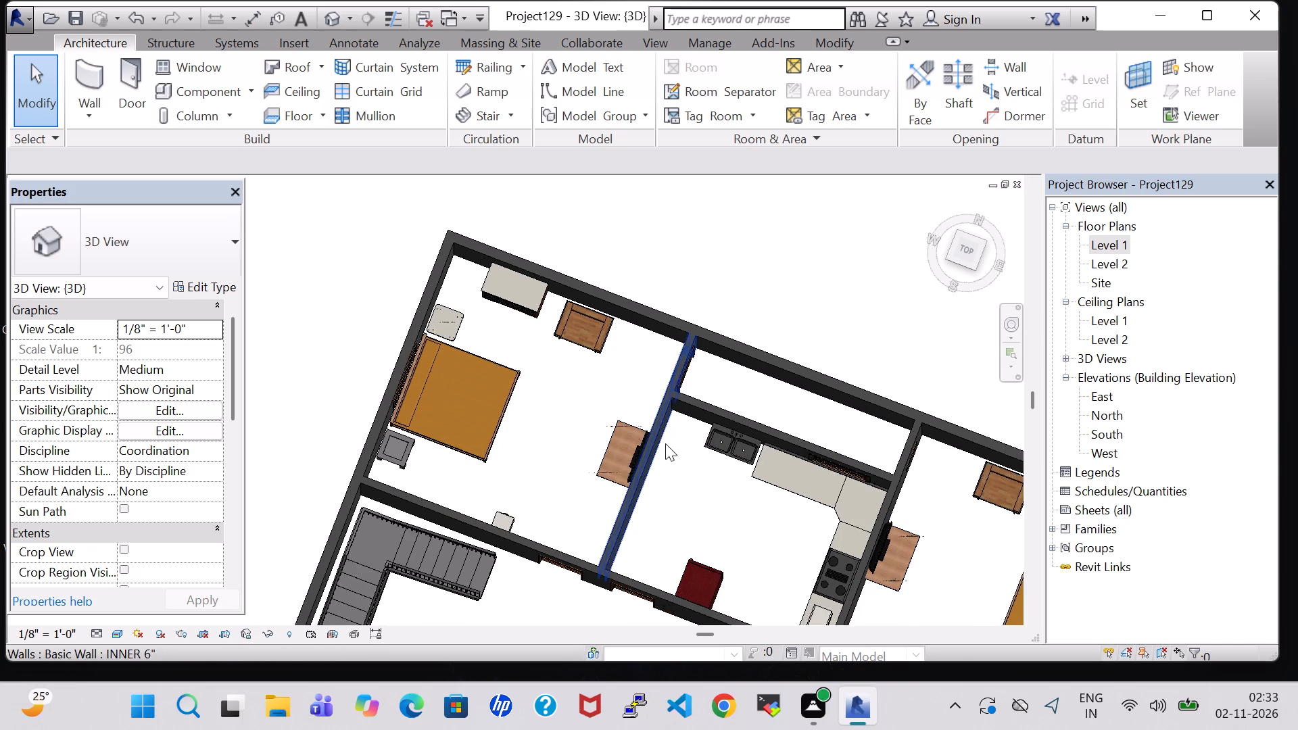
{"action": "scroll", "coordinate": [665, 443], "scroll_direction": "down", "scroll_amount": 2}
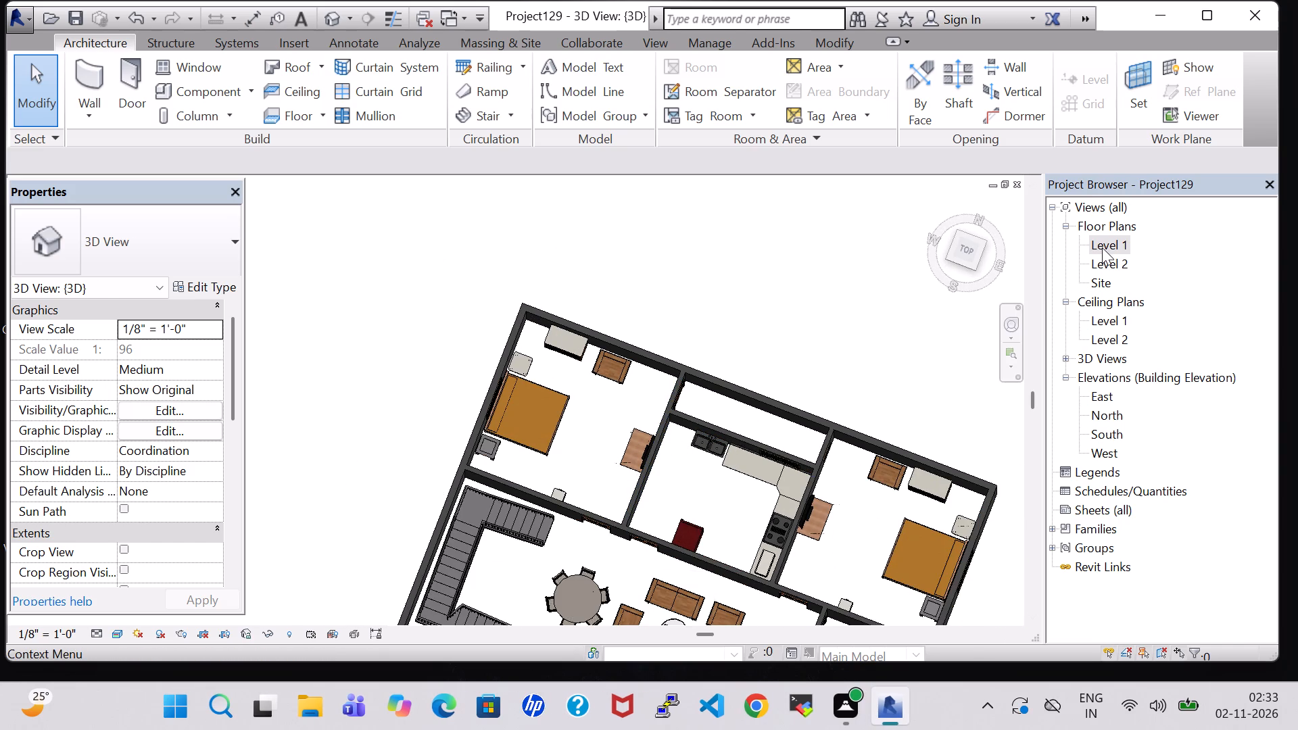
Return to the Level 1 floor plan and review the overall furnished house layout.
{"action": "double_click", "coordinate": [1102, 247]}
{"action": "scroll", "coordinate": [683, 249], "scroll_direction": "down", "scroll_amount": 4}
{"action": "middle_click_drag", "start_coordinate": [680, 245], "coordinate": [680, 322]}
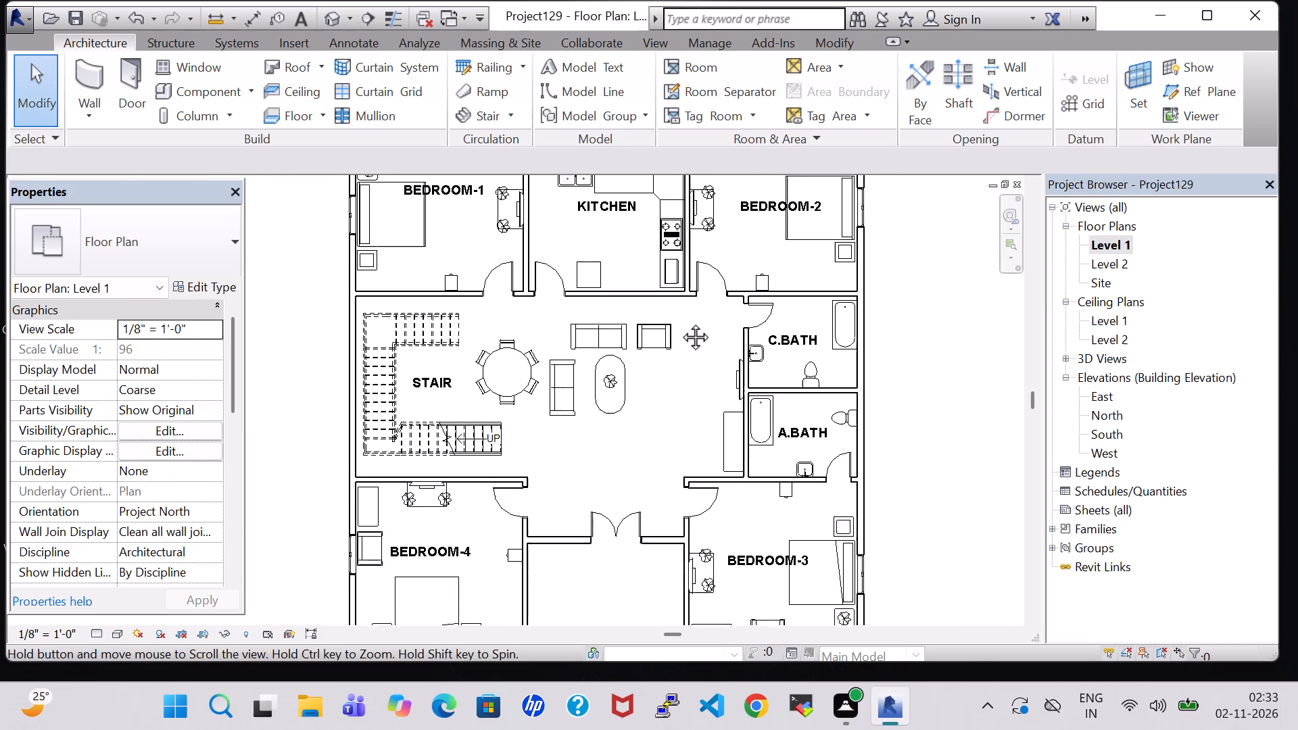
{"action": "middle_click_drag", "start_coordinate": [680, 322], "coordinate": [680, 324]}
{"action": "scroll", "coordinate": [680, 325], "scroll_direction": "down", "scroll_amount": 3}
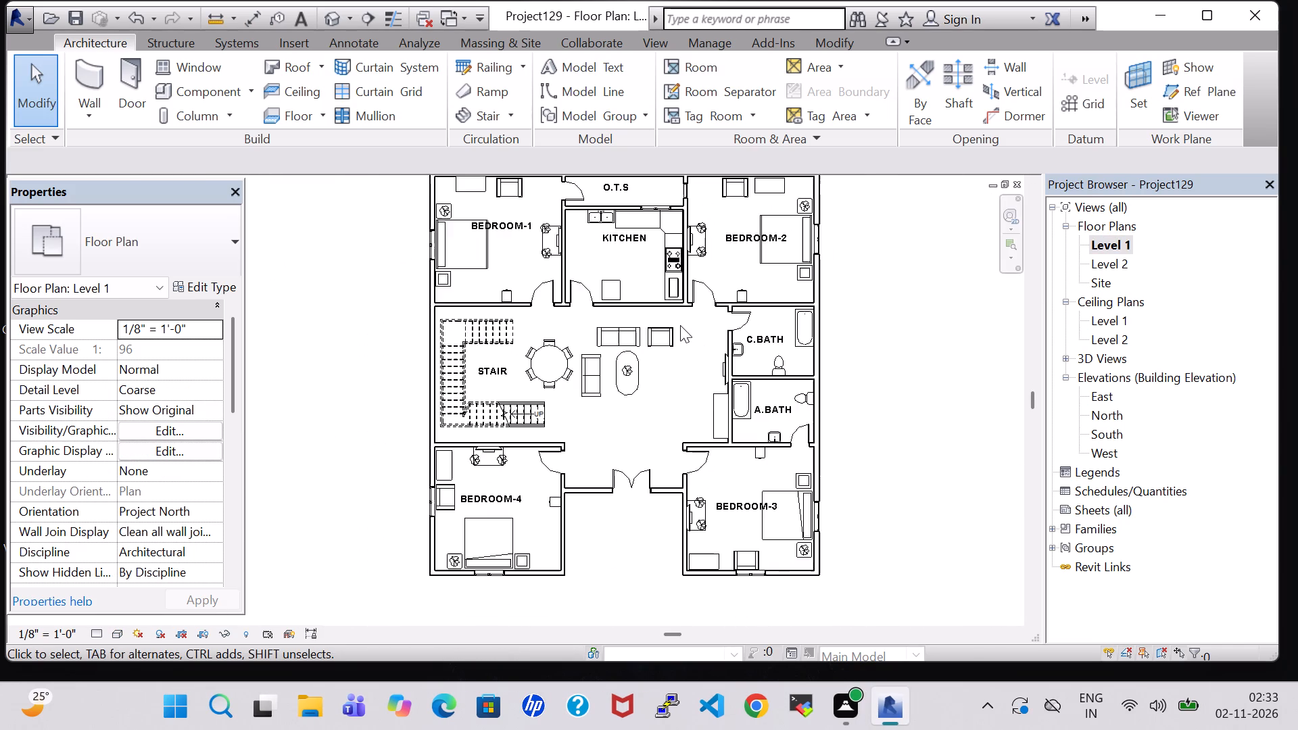
{"action": "middle_click_drag", "start_coordinate": [680, 325], "coordinate": [677, 412]}
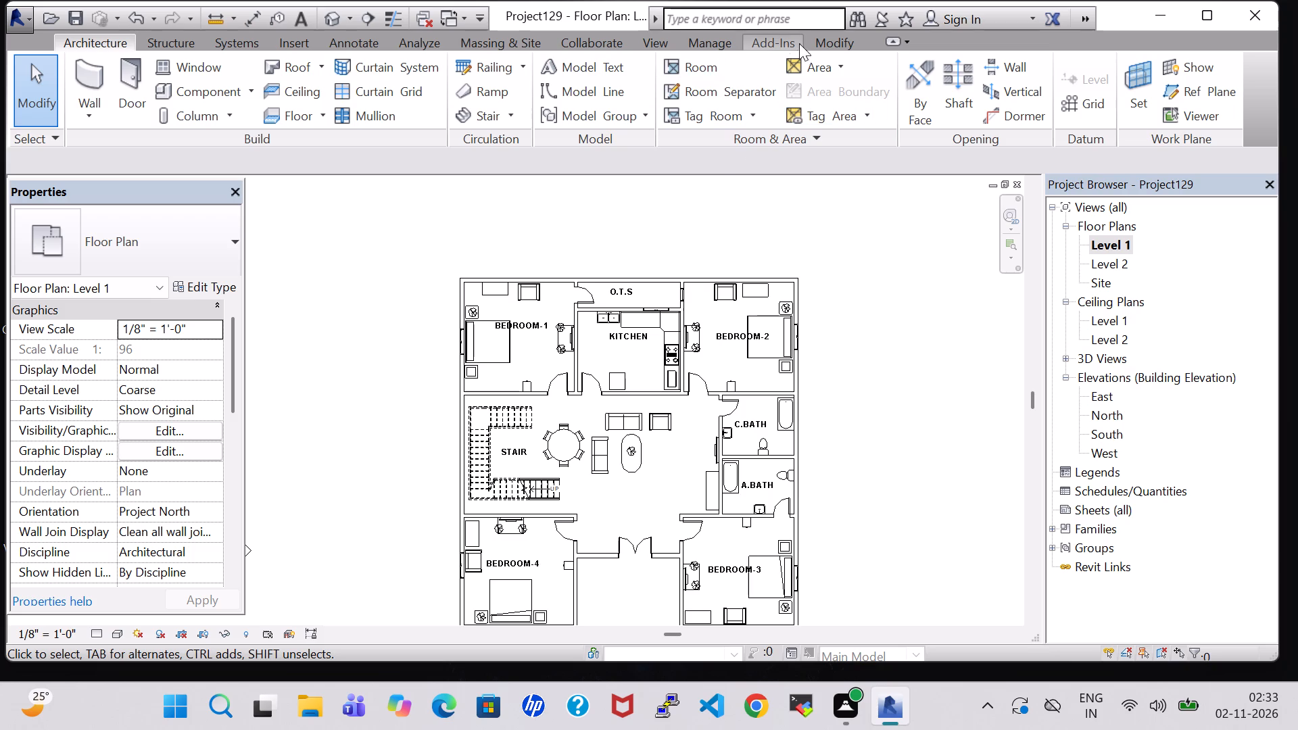
Split the house's north exterior wall at both ends of the O.T.S. space.
{"action": "left_click", "coordinate": [816, 47]}
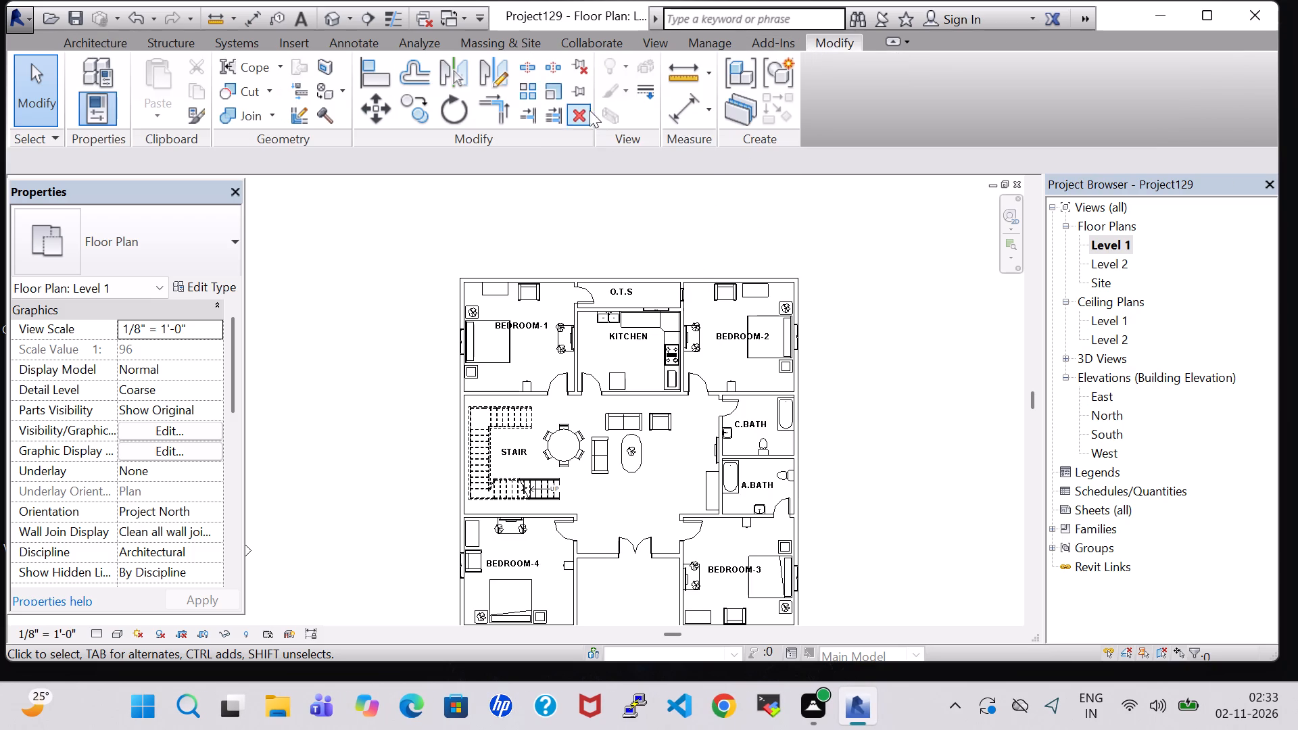
{"action": "left_click", "coordinate": [535, 76]}
{"action": "scroll", "coordinate": [714, 204], "scroll_direction": "up", "scroll_amount": 4}
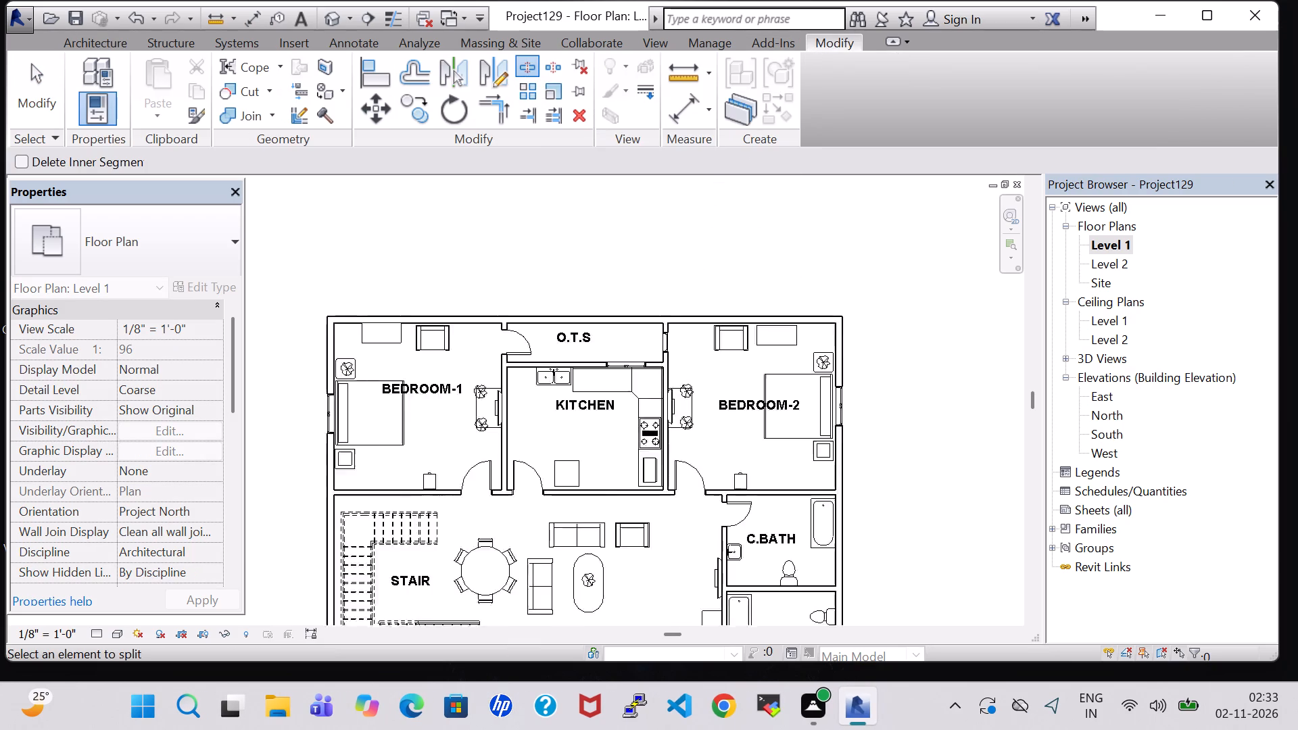
{"action": "scroll", "coordinate": [716, 204], "scroll_direction": "up", "scroll_amount": 2}
{"action": "left_click", "coordinate": [644, 373]}
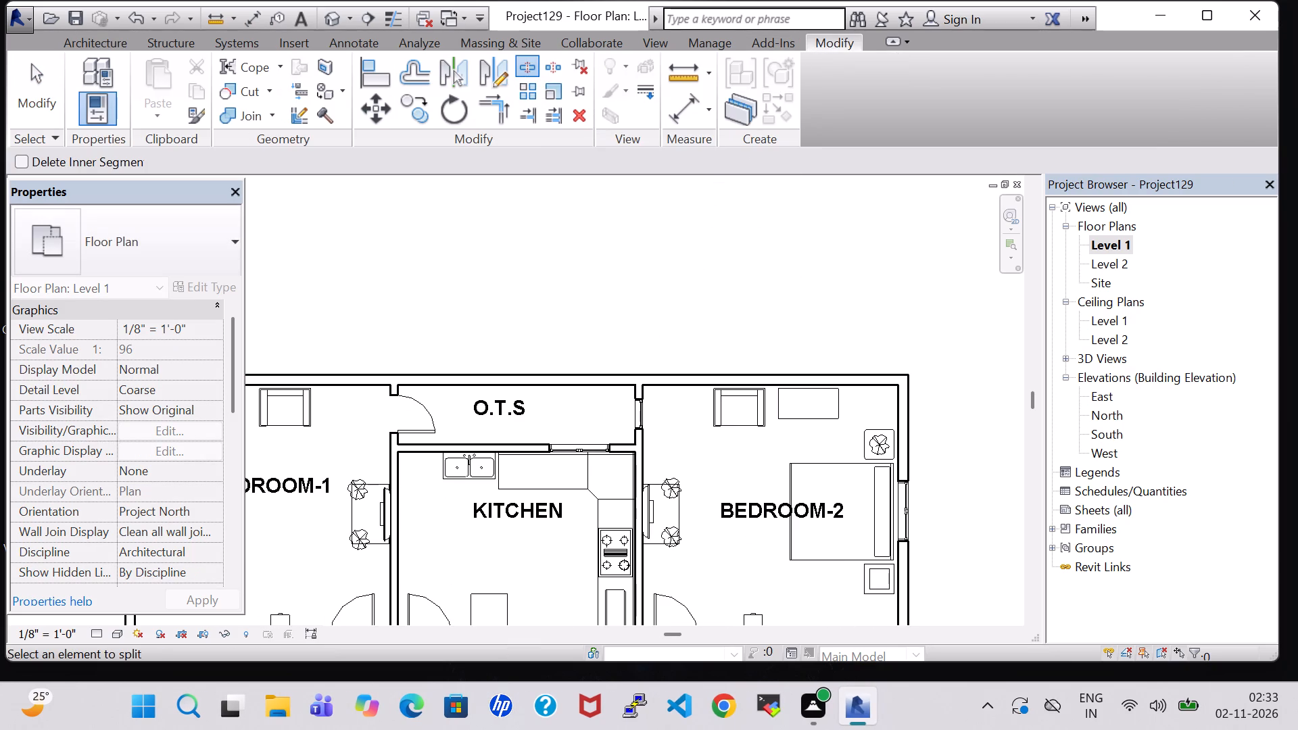
{"action": "left_click", "coordinate": [393, 374]}
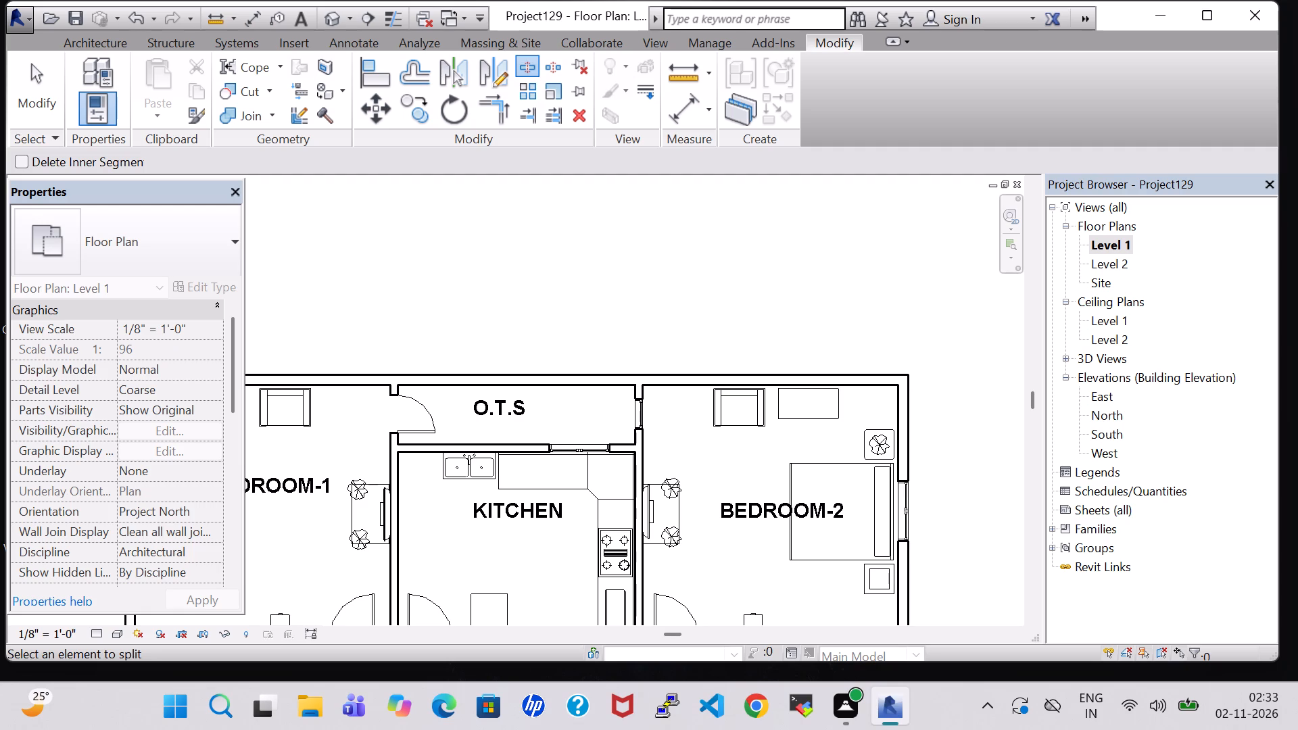
{"action": "key", "text": "Escape"}
{"action": "key", "text": "Escape"}
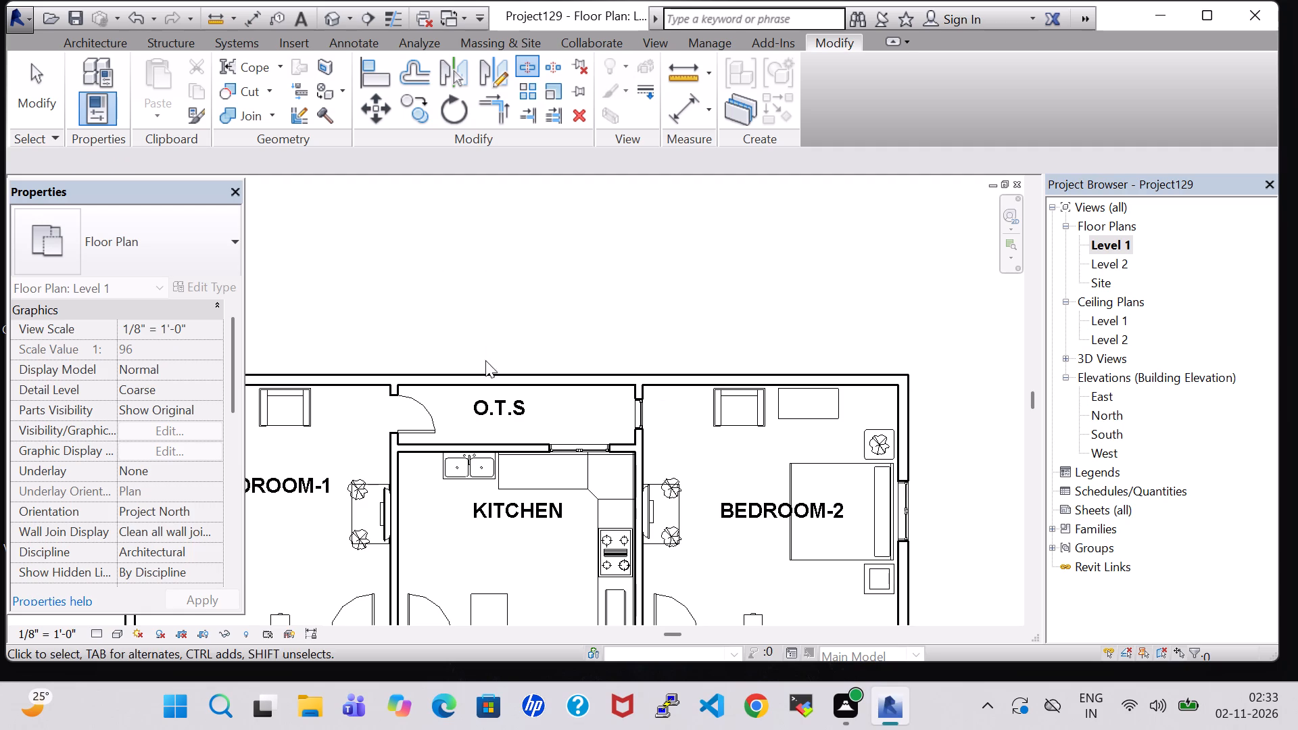
Set the unconnected height of the exterior wall segment behind the O.T.S. to 6' 0".
{"action": "left_click", "coordinate": [500, 374]}
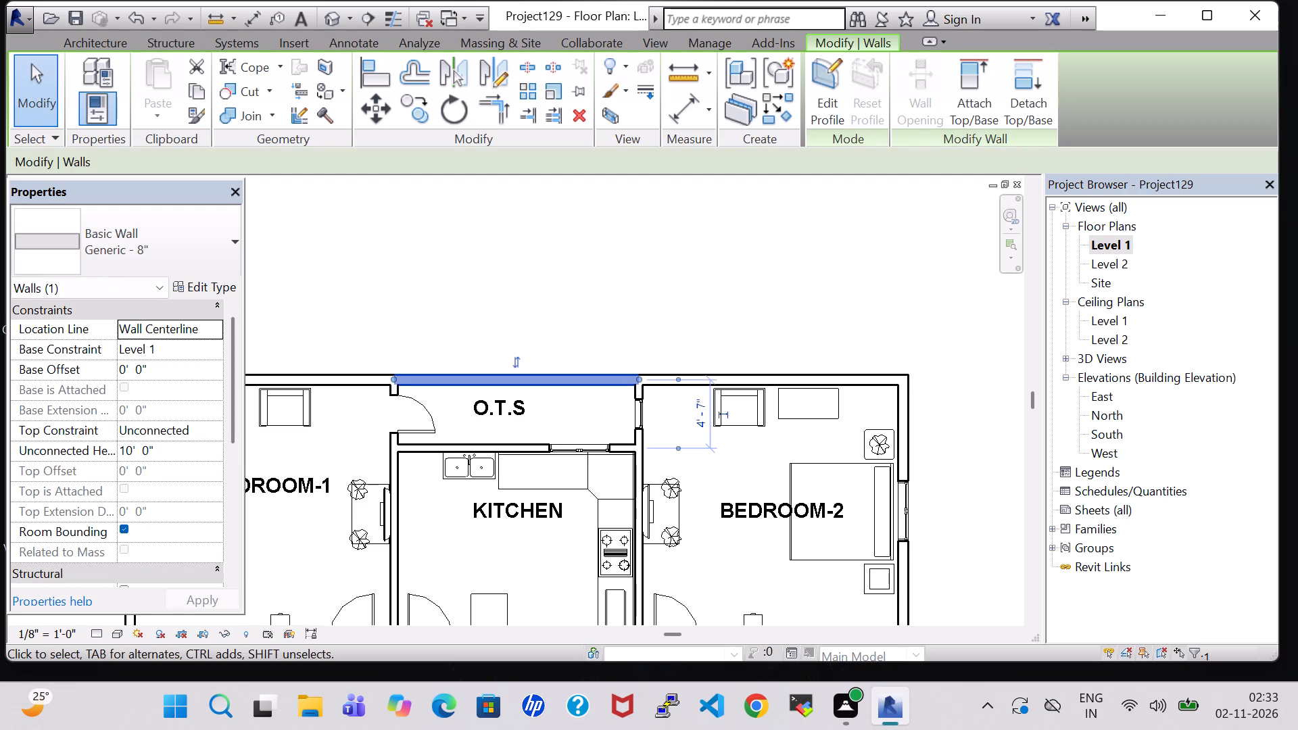
{"action": "double_click", "coordinate": [130, 451]}
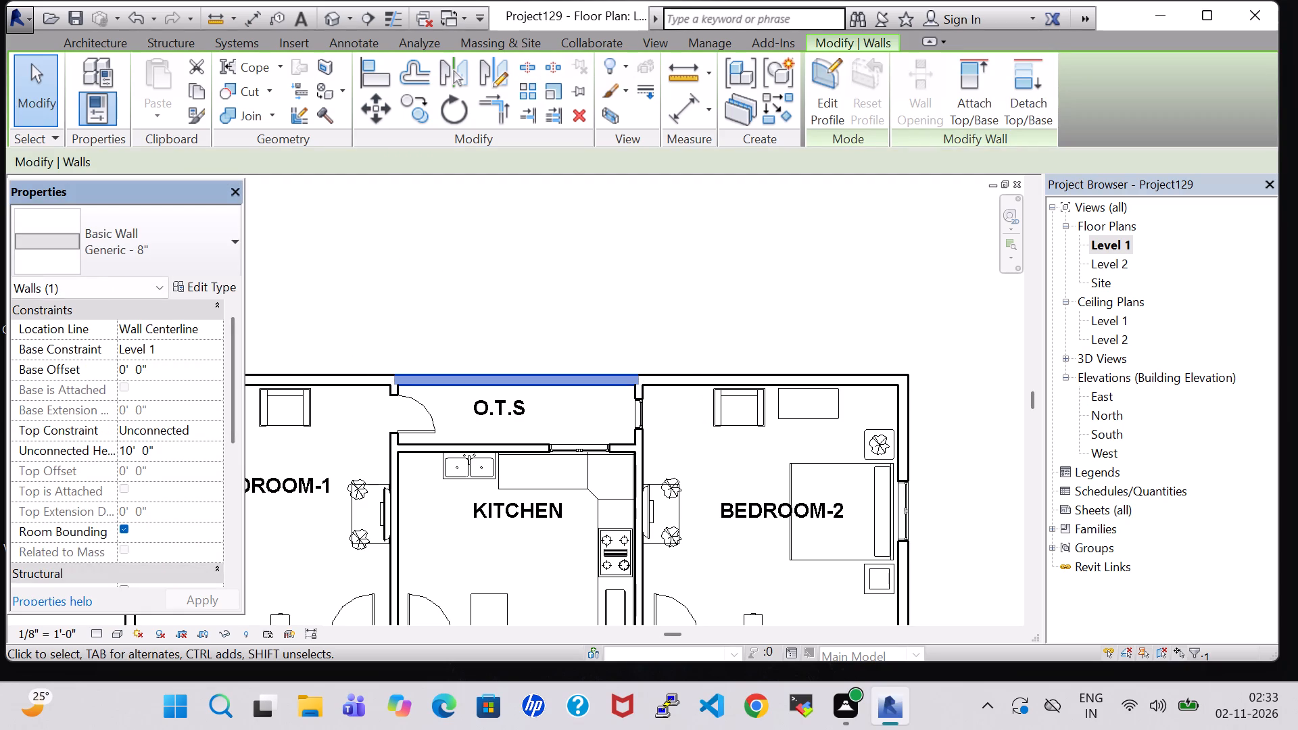
{"action": "key", "text": "BackSpace"}
{"action": "key", "text": "BackSpace"}
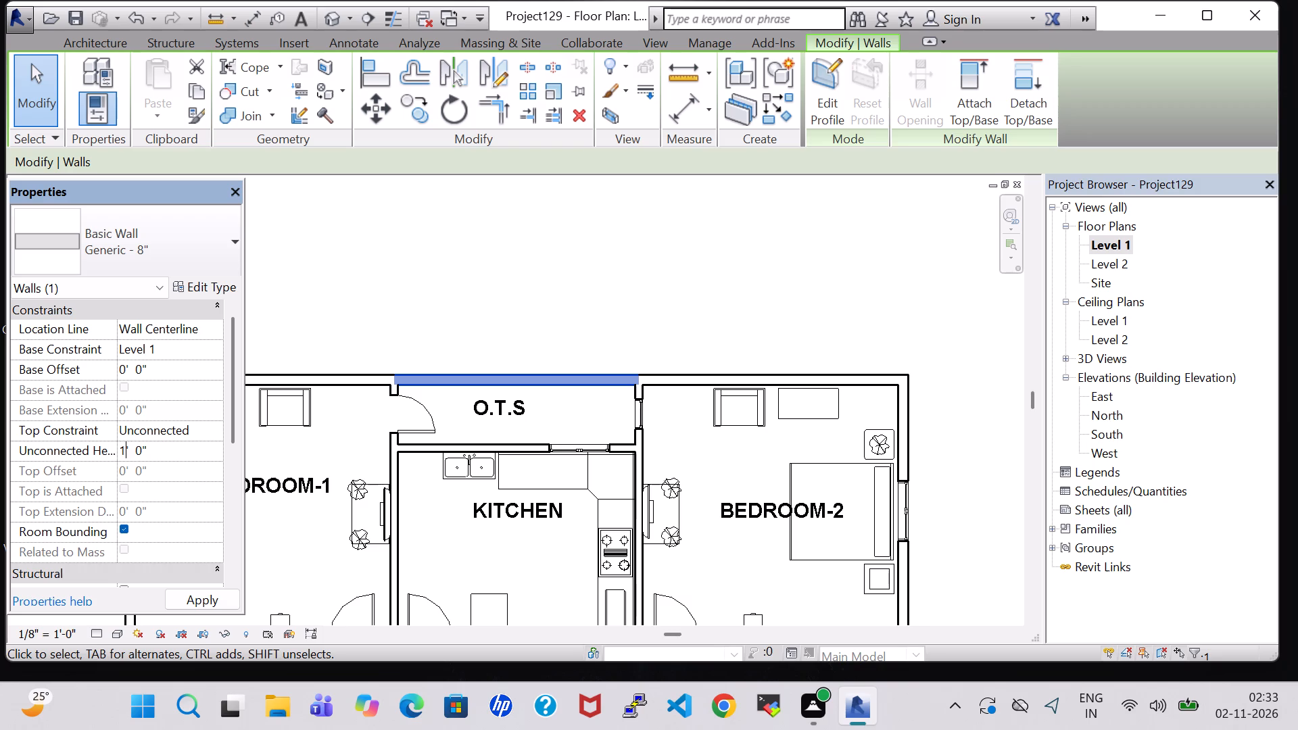
{"action": "key", "text": "6"}
{"action": "left_click", "coordinate": [178, 602]}
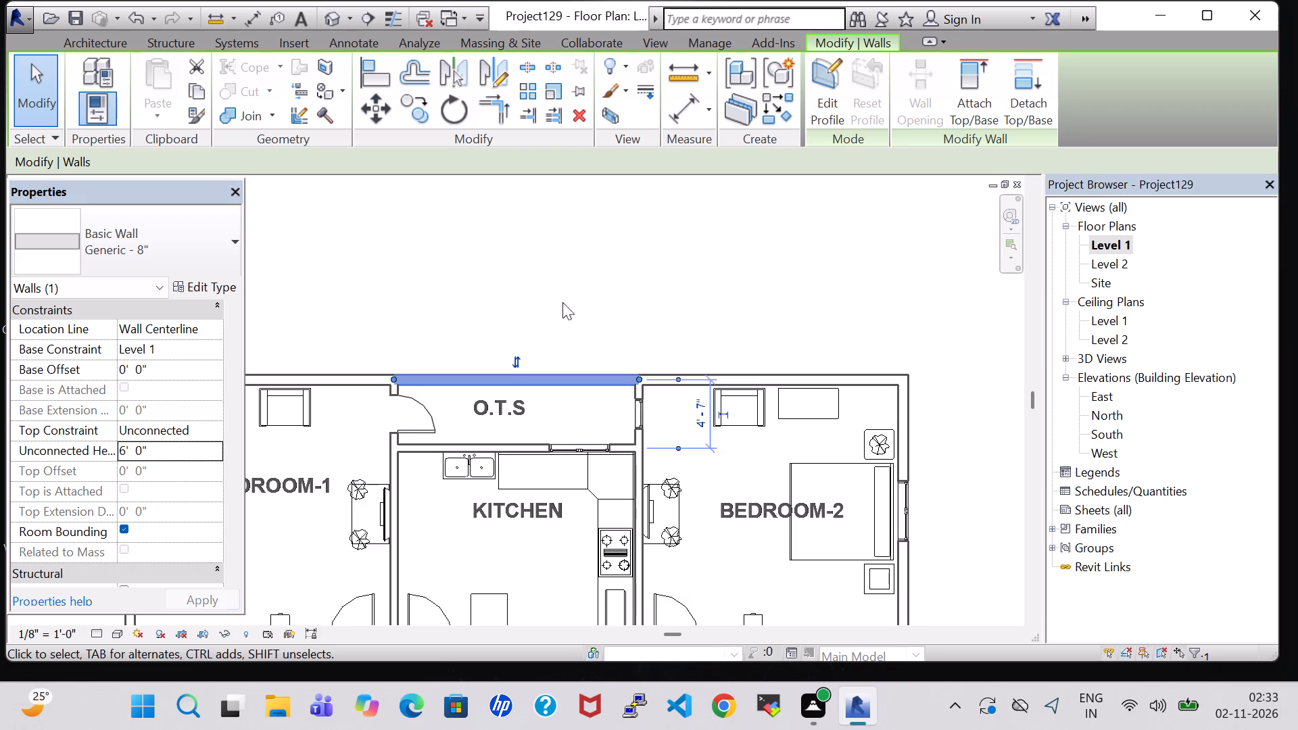
{"action": "left_click", "coordinate": [616, 247]}
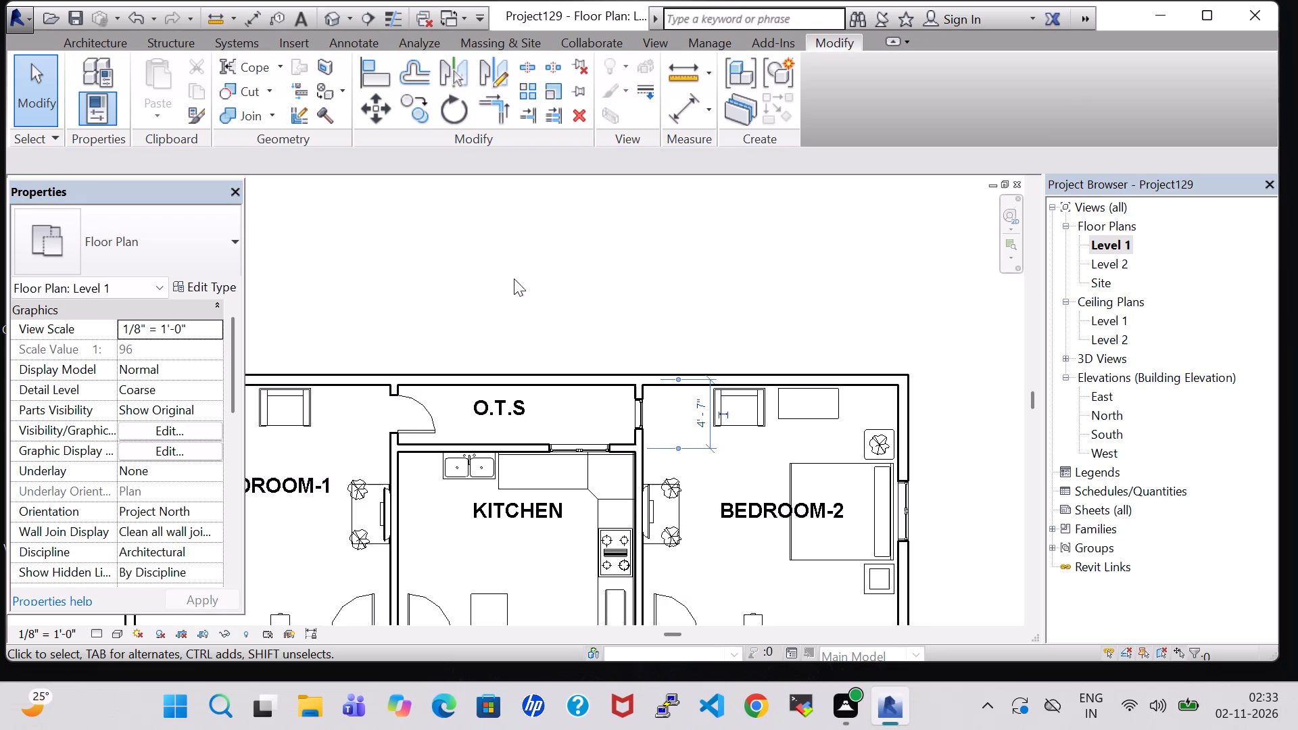
{"action": "left_click", "coordinate": [523, 376]}
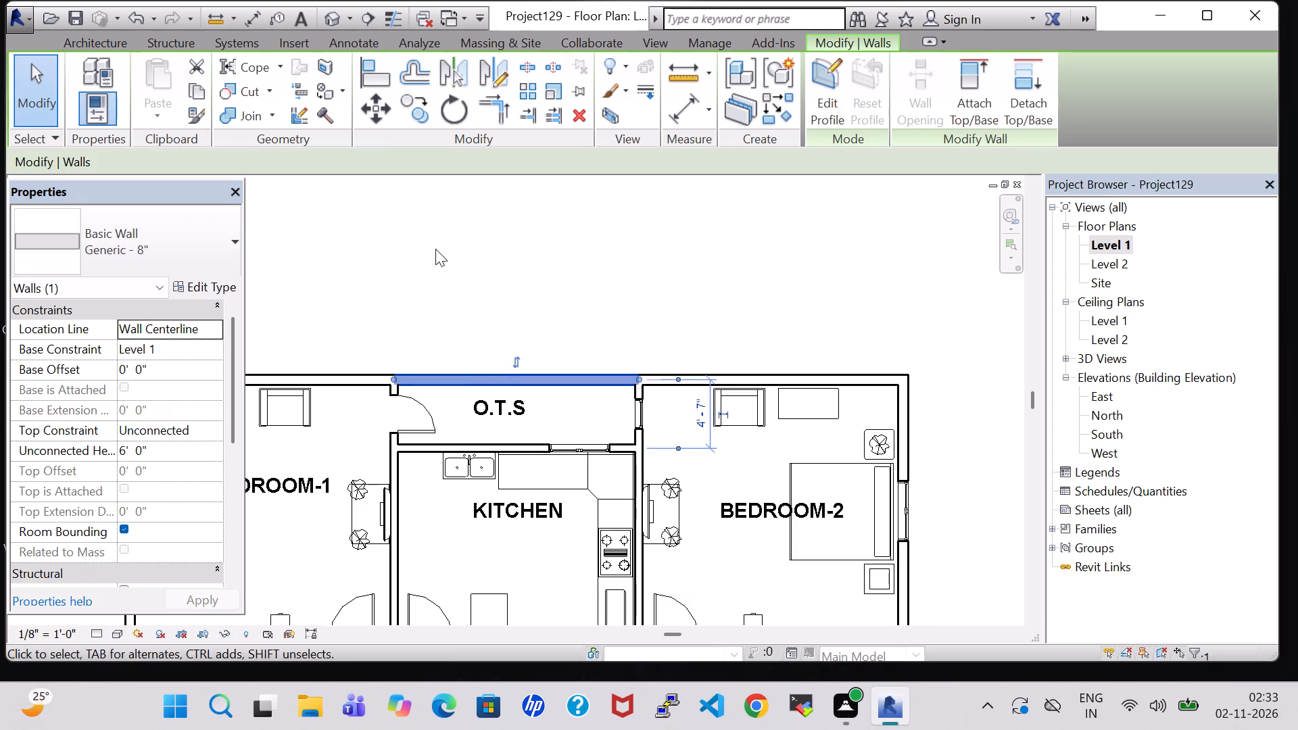
{"action": "left_click", "coordinate": [437, 244]}
Place a tagged room in the central hall, just below the coffee table.
{"action": "scroll", "coordinate": [437, 245], "scroll_direction": "down", "scroll_amount": 7}
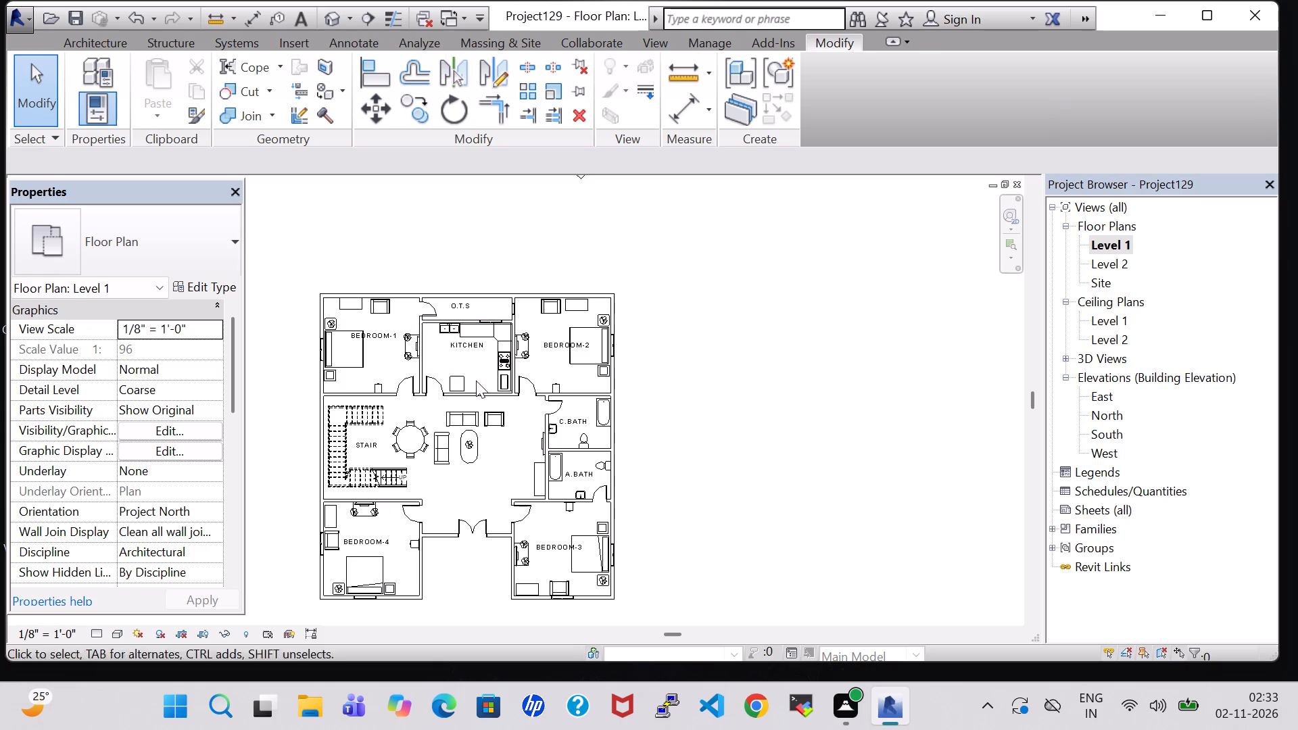
{"action": "middle_click_drag", "start_coordinate": [487, 481], "coordinate": [516, 401]}
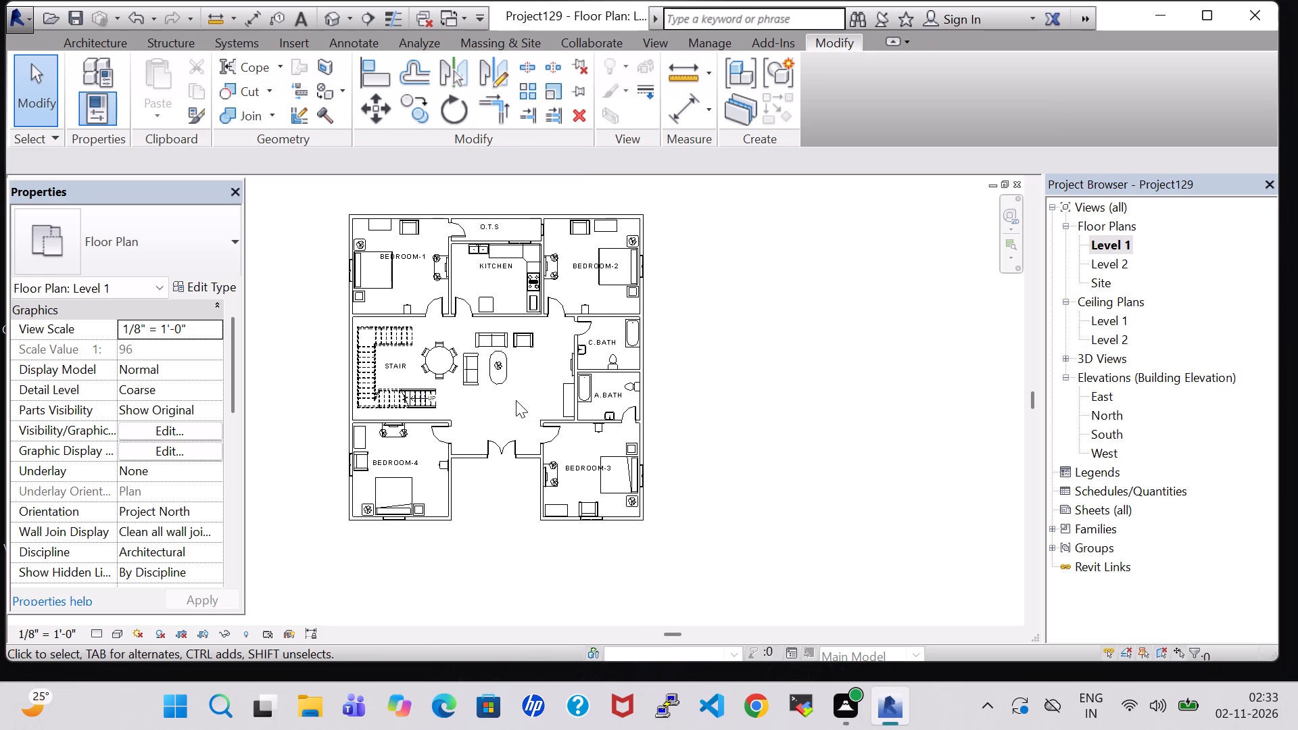
{"action": "left_click", "coordinate": [110, 41]}
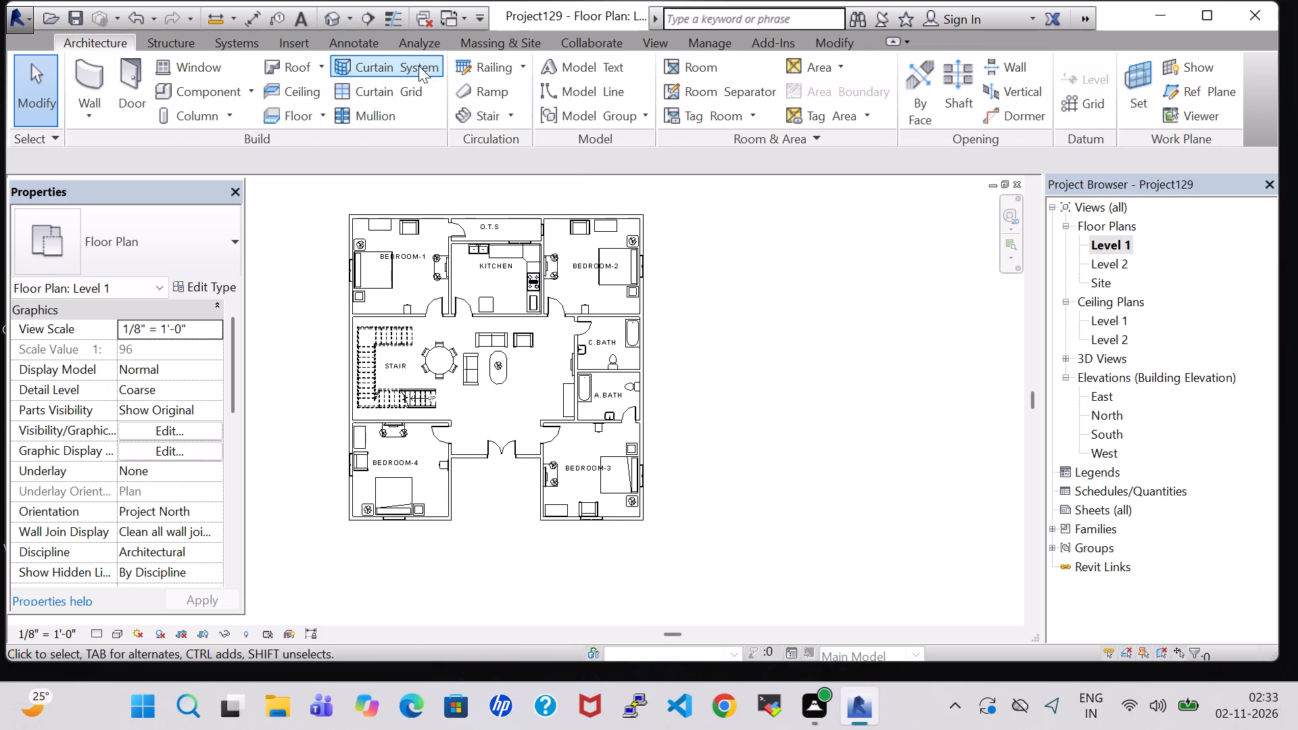
{"action": "left_click", "coordinate": [683, 67]}
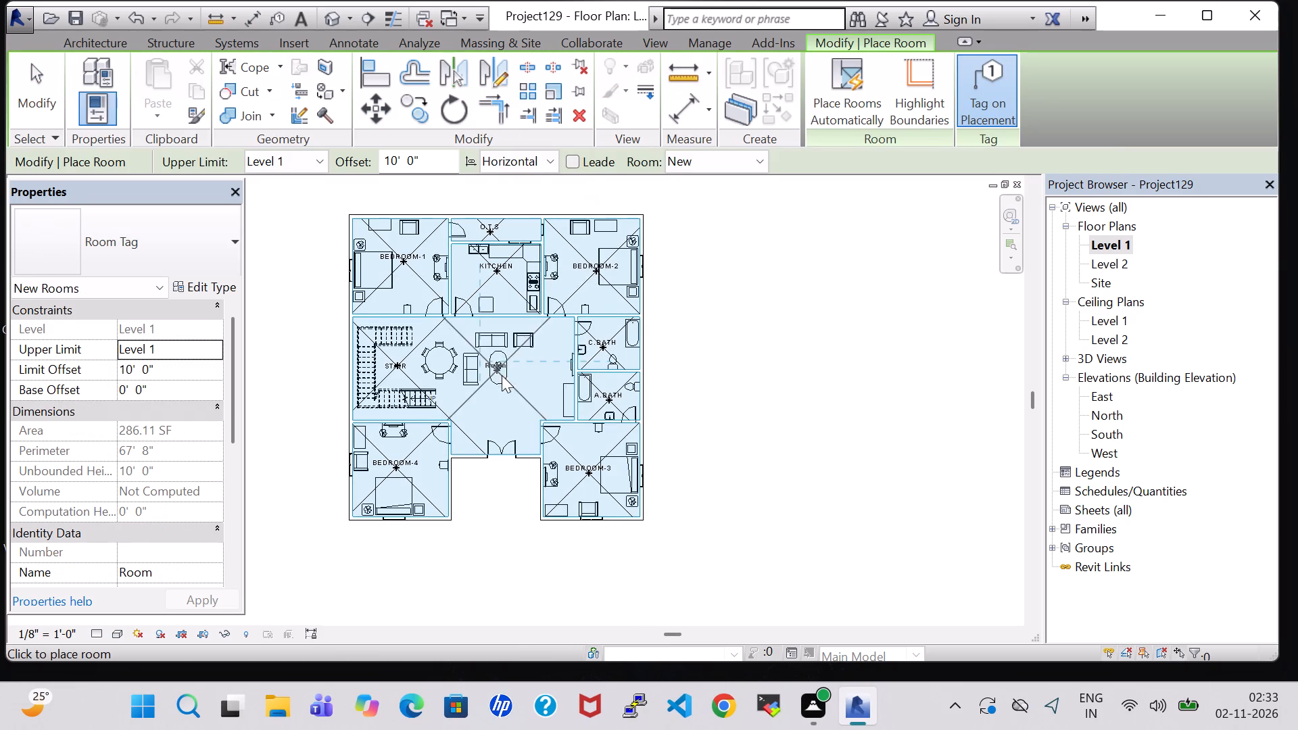
{"action": "left_click", "coordinate": [500, 387]}
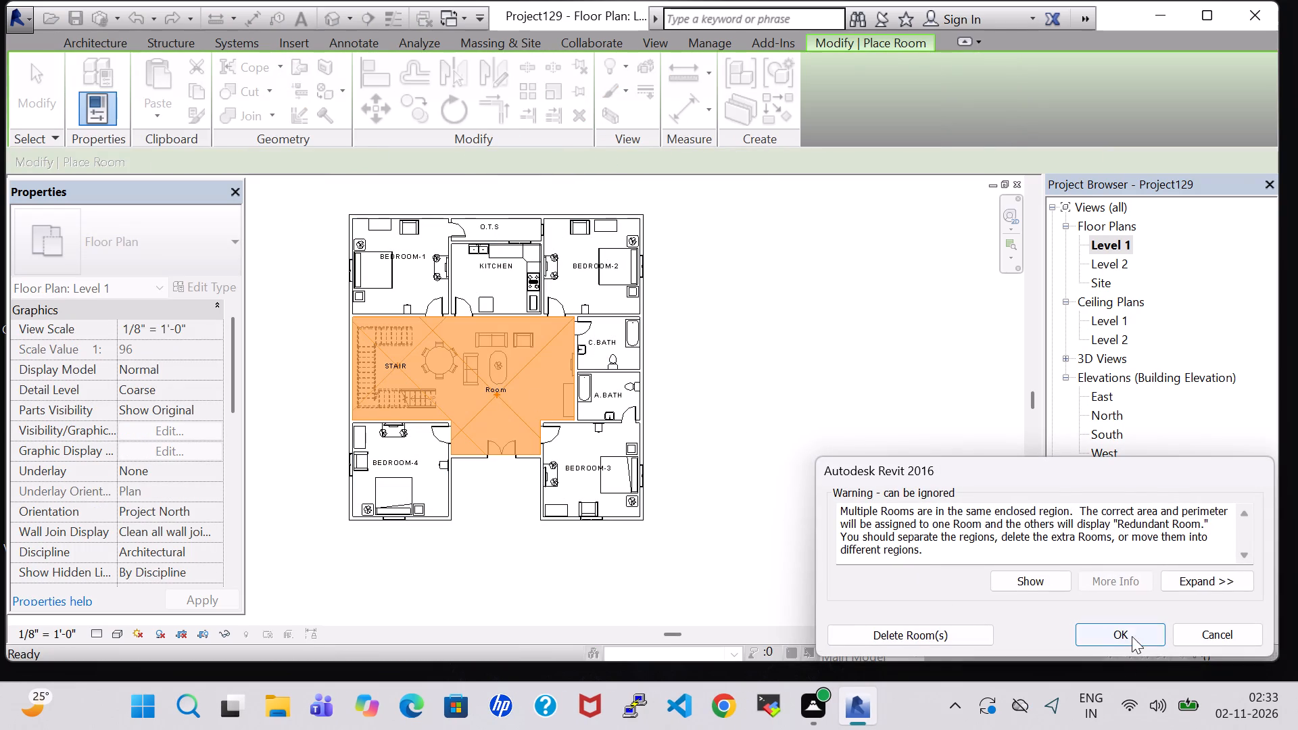
{"action": "left_click", "coordinate": [1132, 636]}
{"action": "key", "text": "Escape"}
{"action": "key", "text": "Escape"}
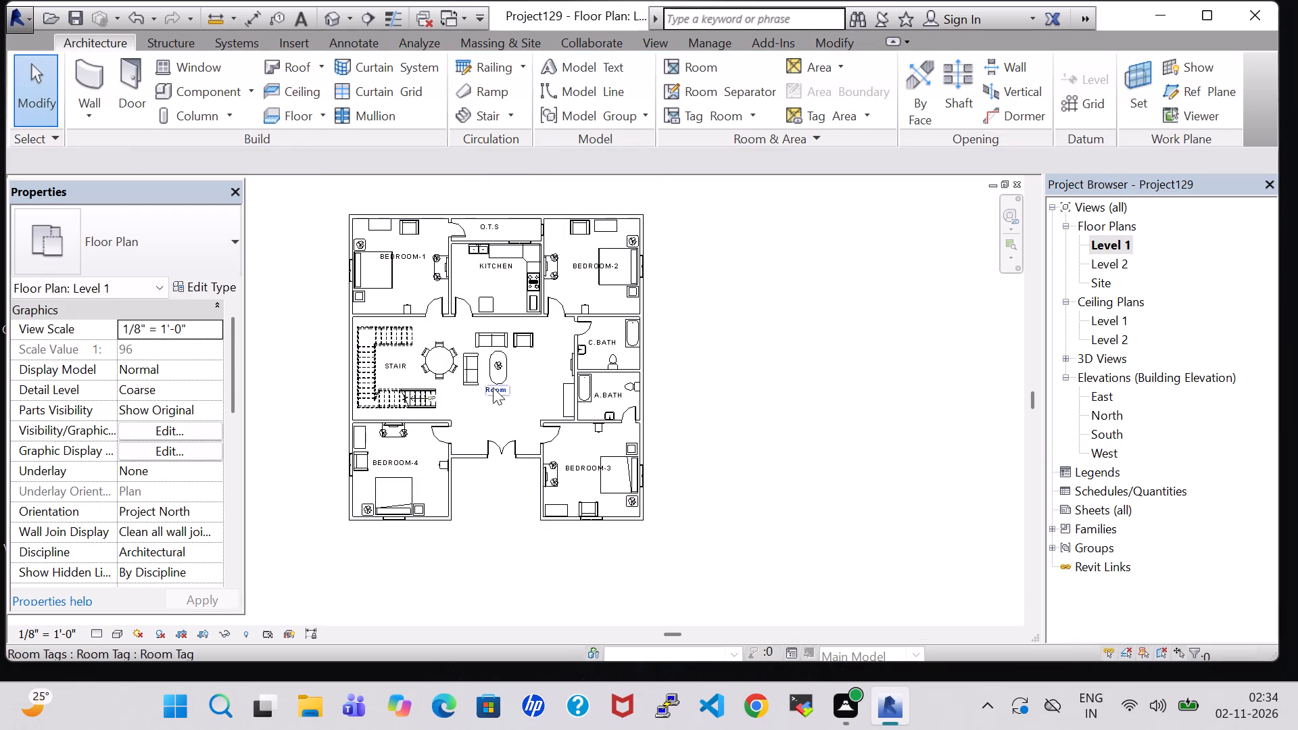
Rename the hall's room tag as LIVING and nudge it up and slightly right onto the coffee table.
{"action": "double_click", "coordinate": [493, 387]}
{"action": "key", "text": "BackSpace"}
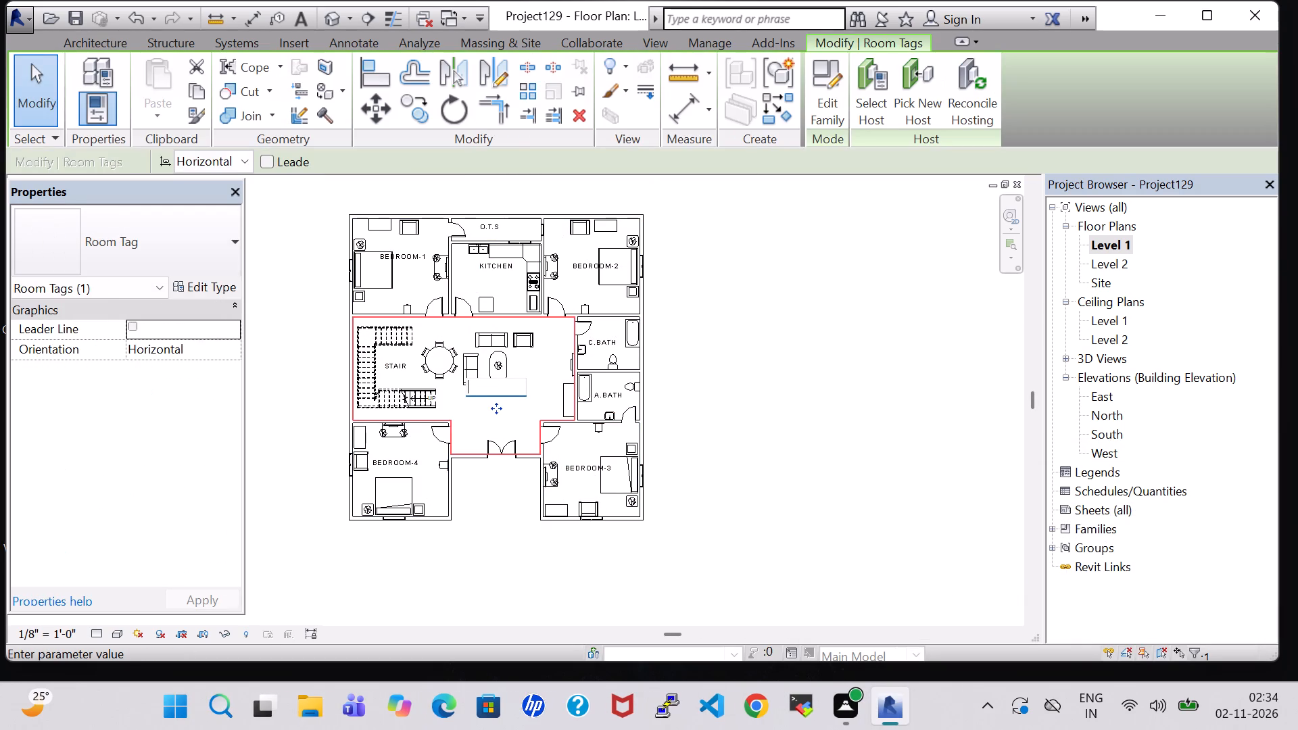
{"action": "key", "text": "l"}
{"action": "type", "text": "IVING"}
{"action": "key", "text": "Return"}
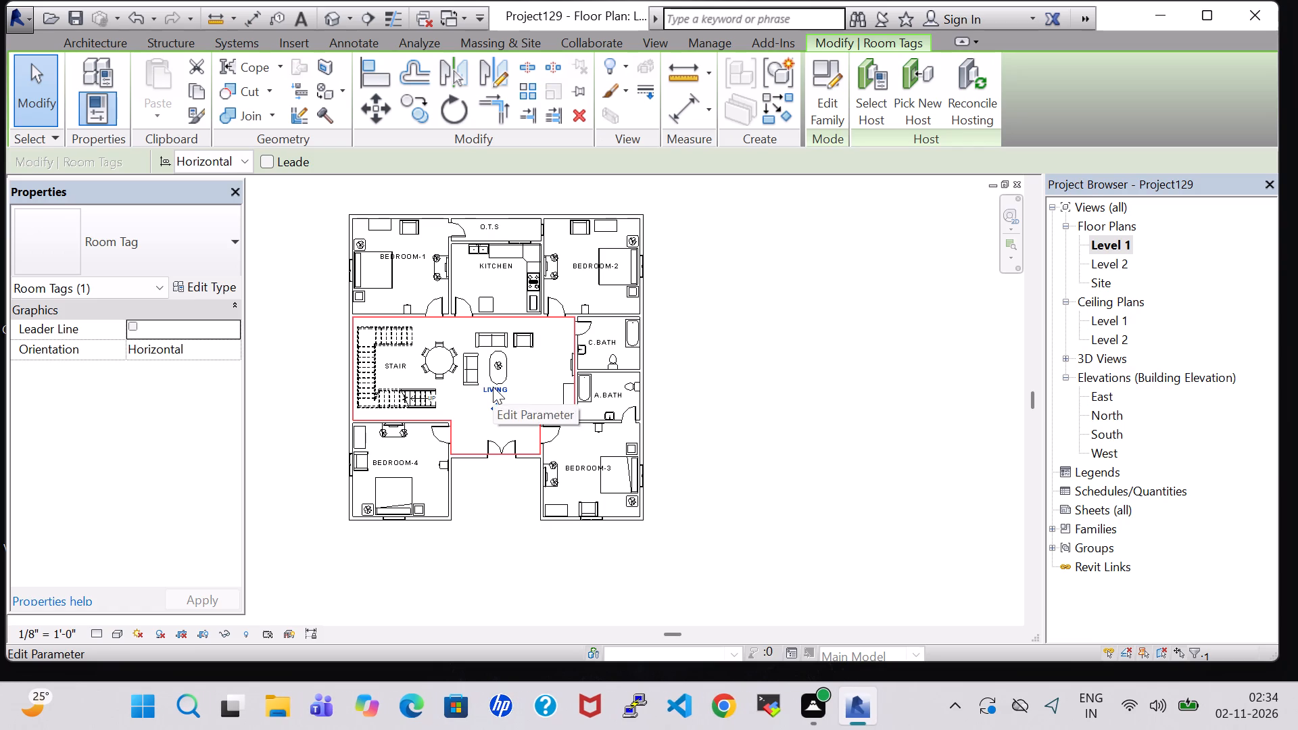
{"action": "key", "text": "Up"}
{"action": "key", "text": "Up"}
{"action": "key", "text": "Up"}
{"action": "key", "text": "Up"}
{"action": "key", "text": "Right"}
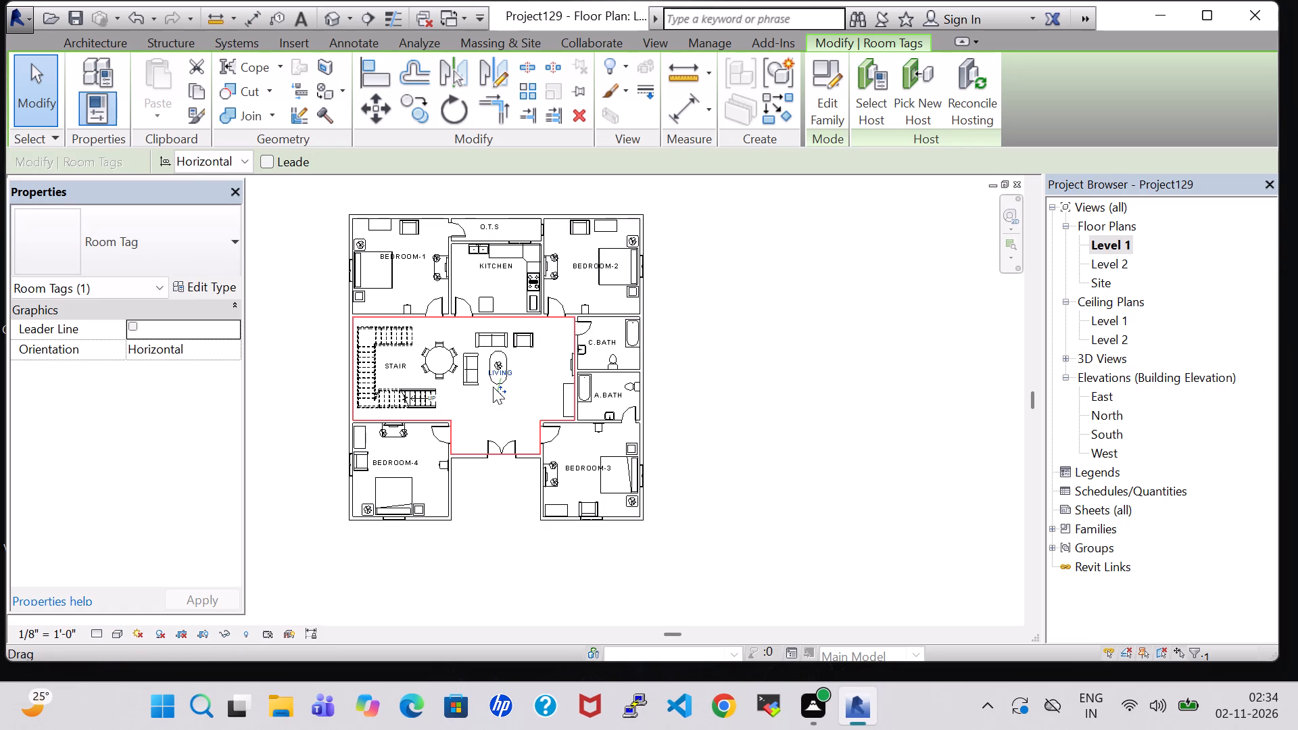
{"action": "left_click", "coordinate": [767, 441]}
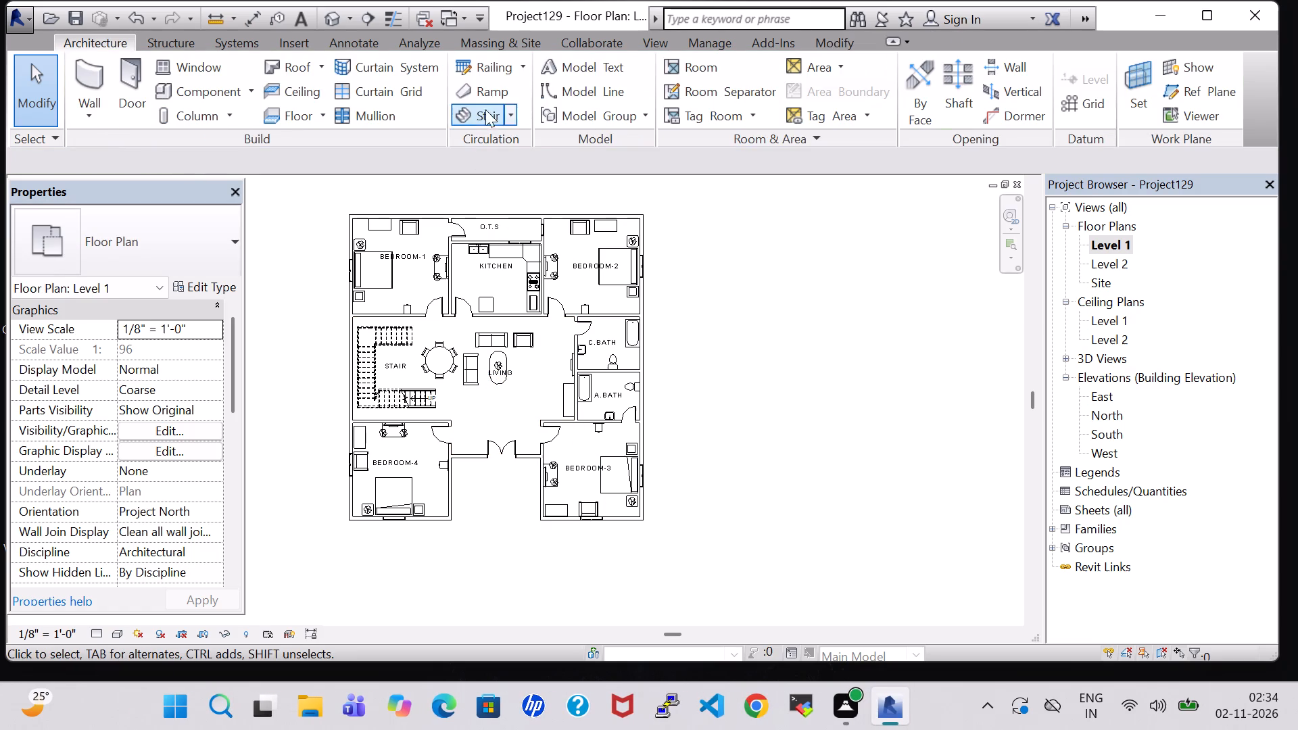
Create a toposurface at elevation 0' 0" from the four corners of the entrance recess between Bedroom-4 and Bedroom-3.
{"action": "left_click", "coordinate": [482, 34]}
{"action": "left_click", "coordinate": [483, 36]}
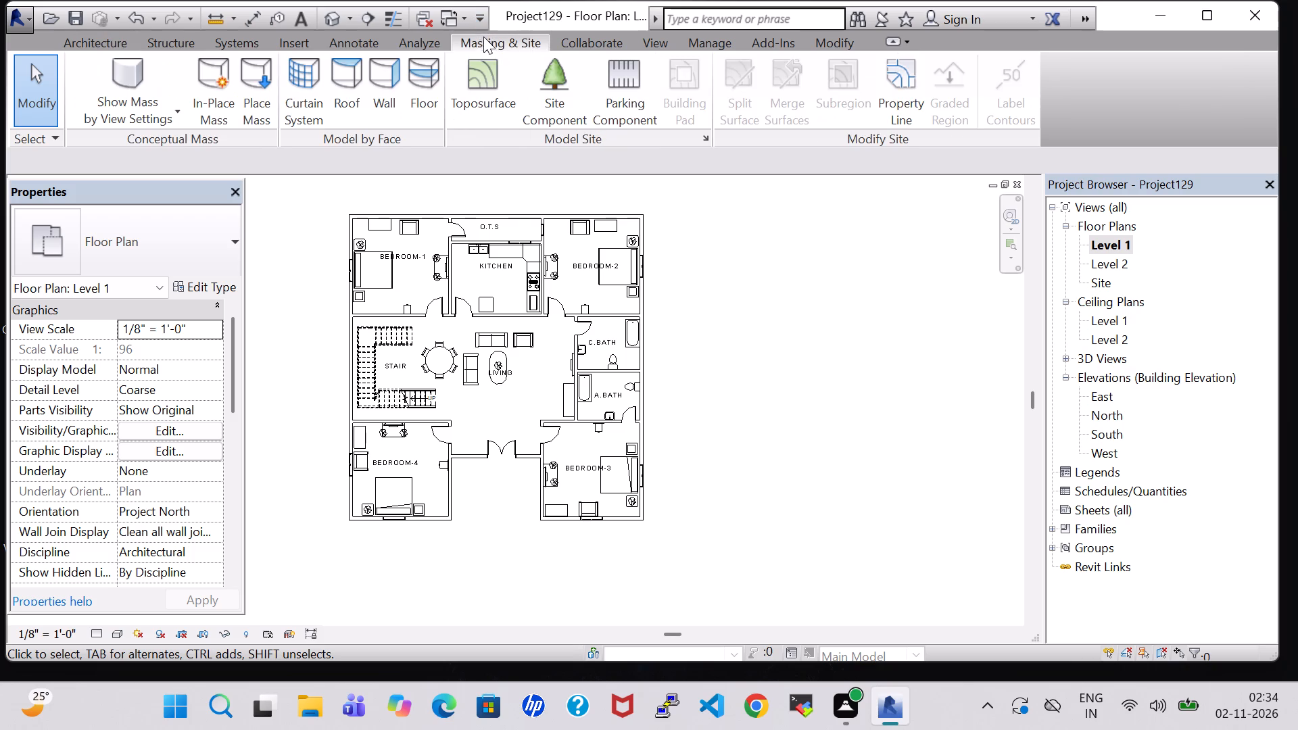
{"action": "left_click", "coordinate": [496, 88]}
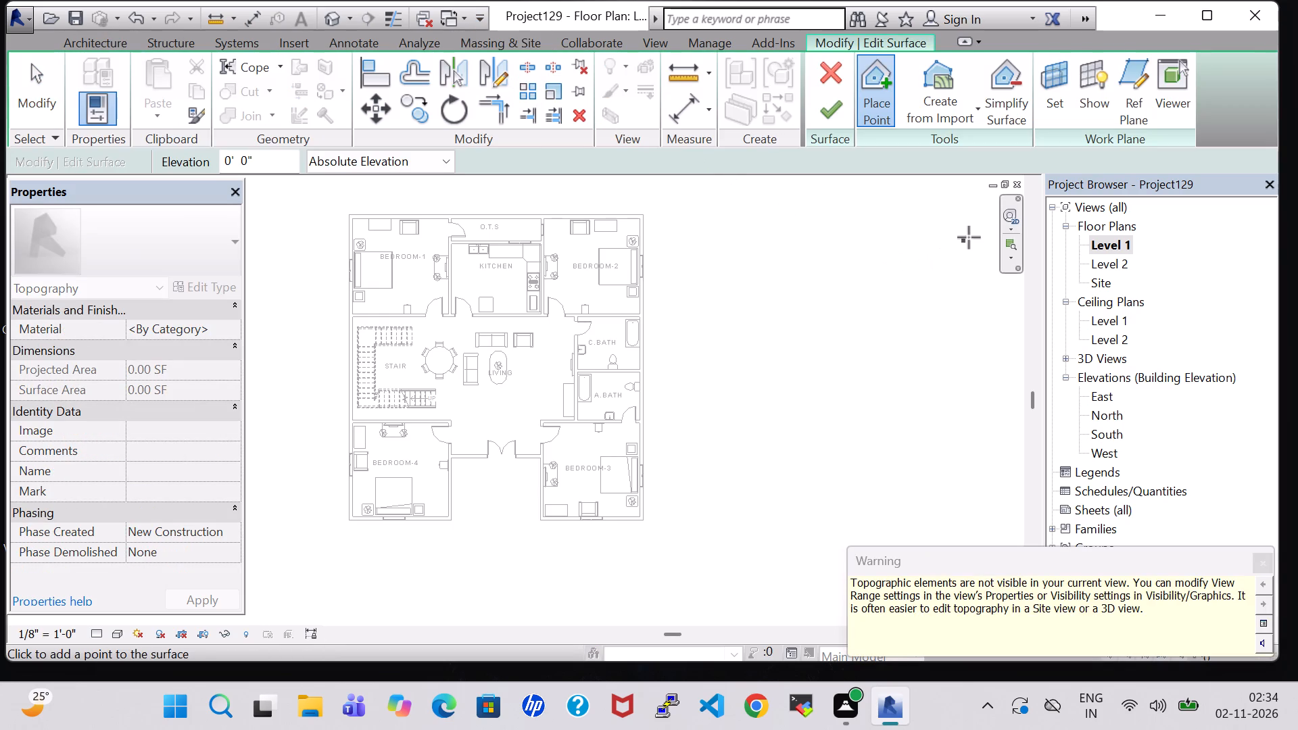
{"action": "scroll", "coordinate": [431, 499], "scroll_direction": "up", "scroll_amount": 7}
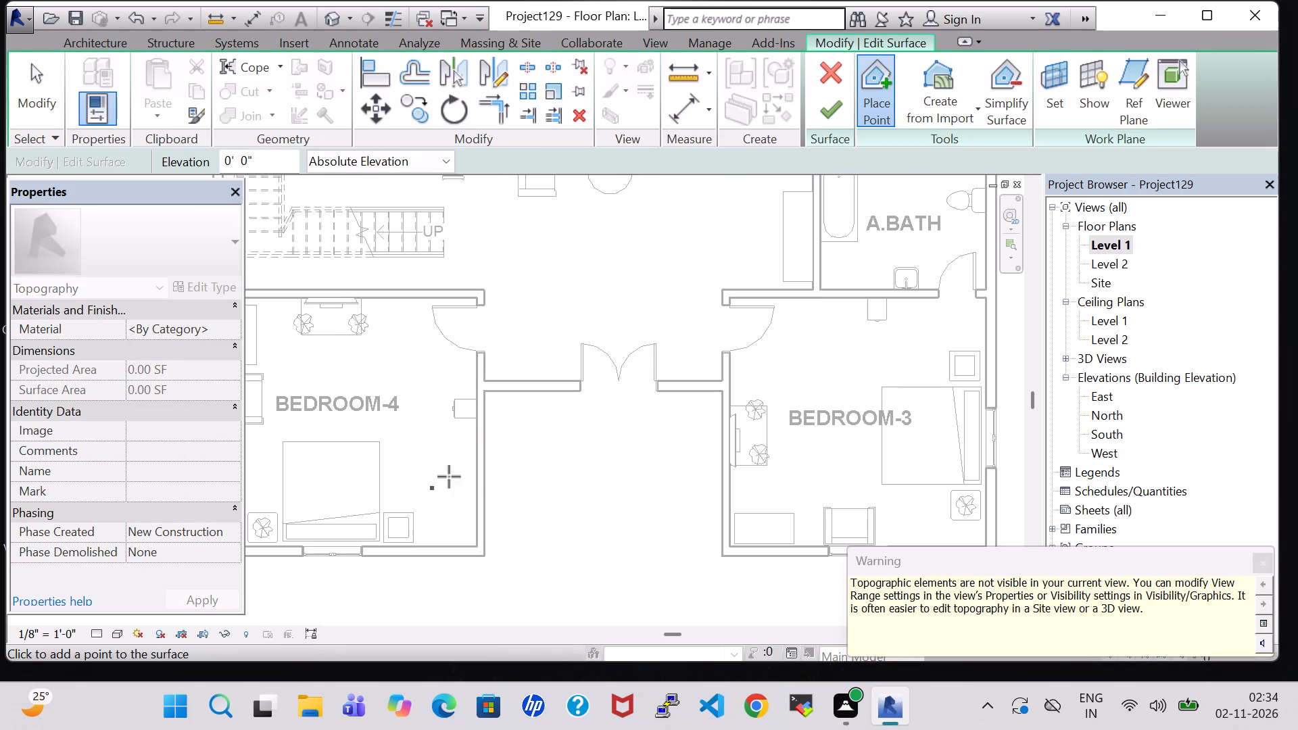
{"action": "left_click", "coordinate": [484, 391]}
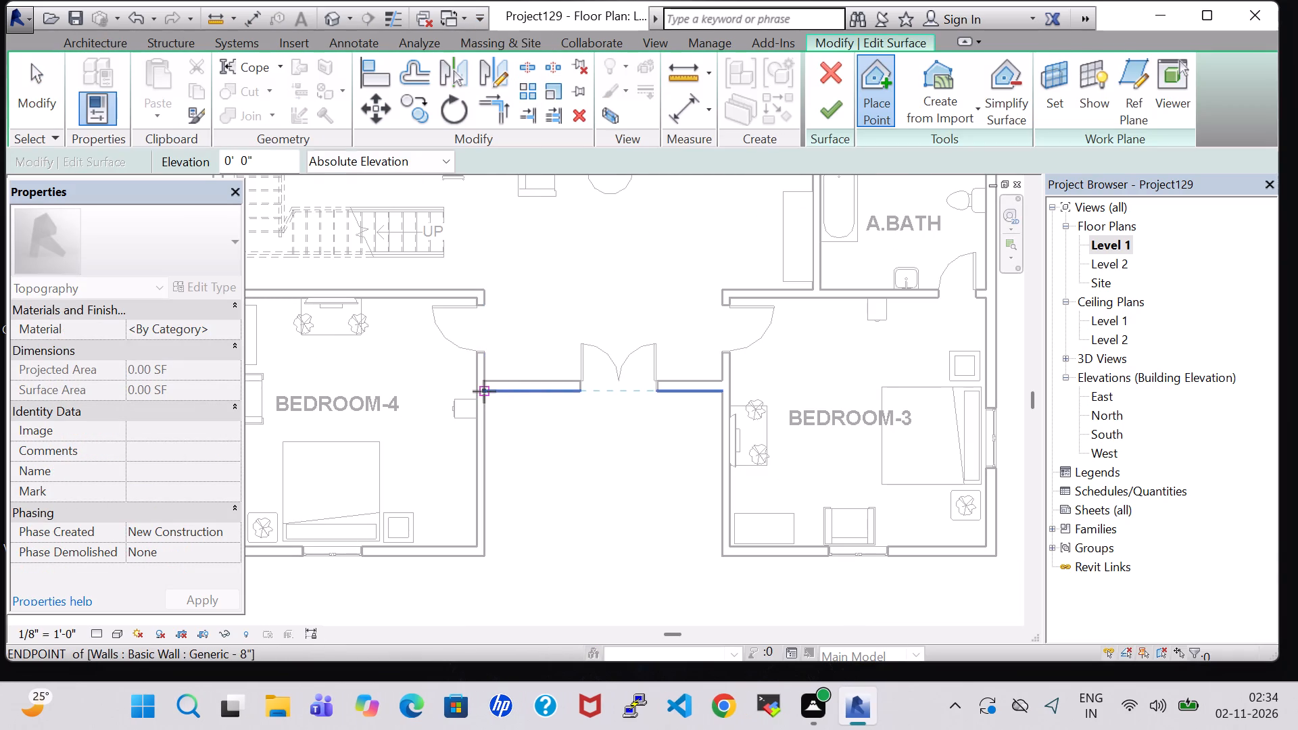
{"action": "double_click", "coordinate": [721, 394]}
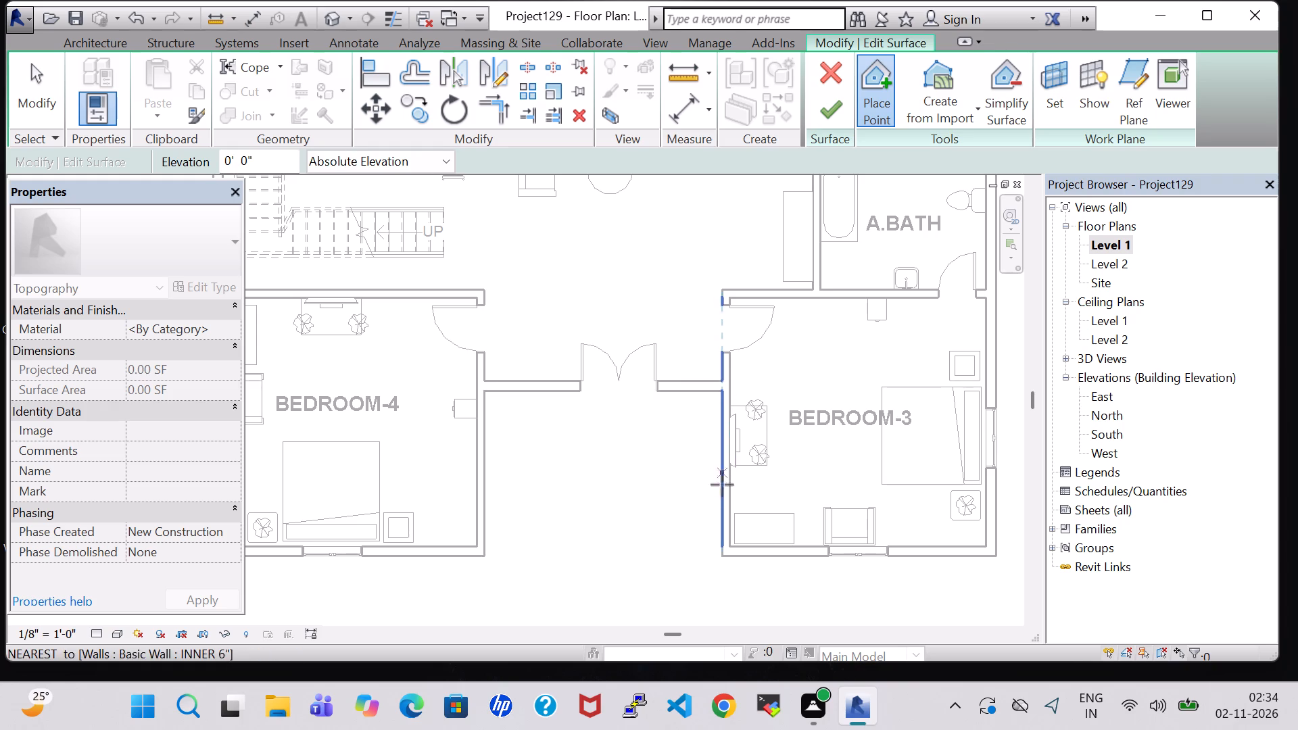
{"action": "left_click", "coordinate": [724, 557]}
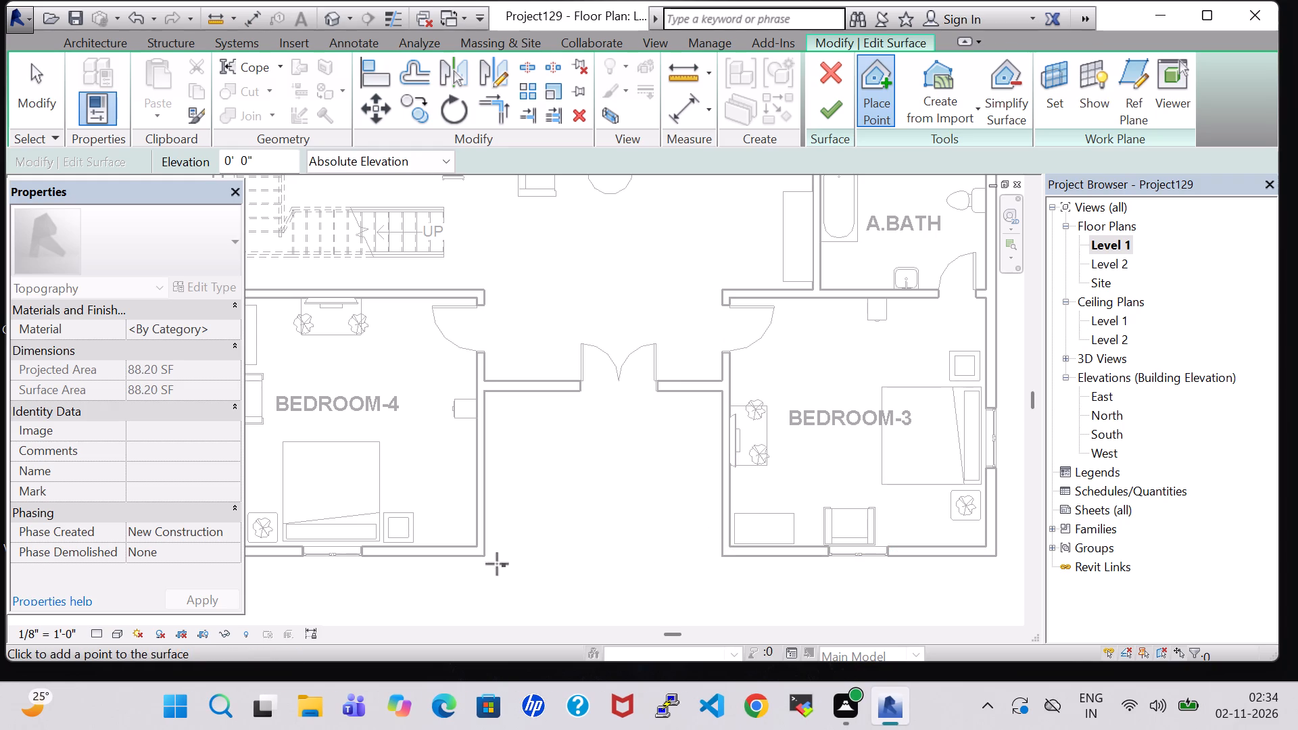
{"action": "left_click", "coordinate": [485, 558]}
{"action": "left_click", "coordinate": [823, 116]}
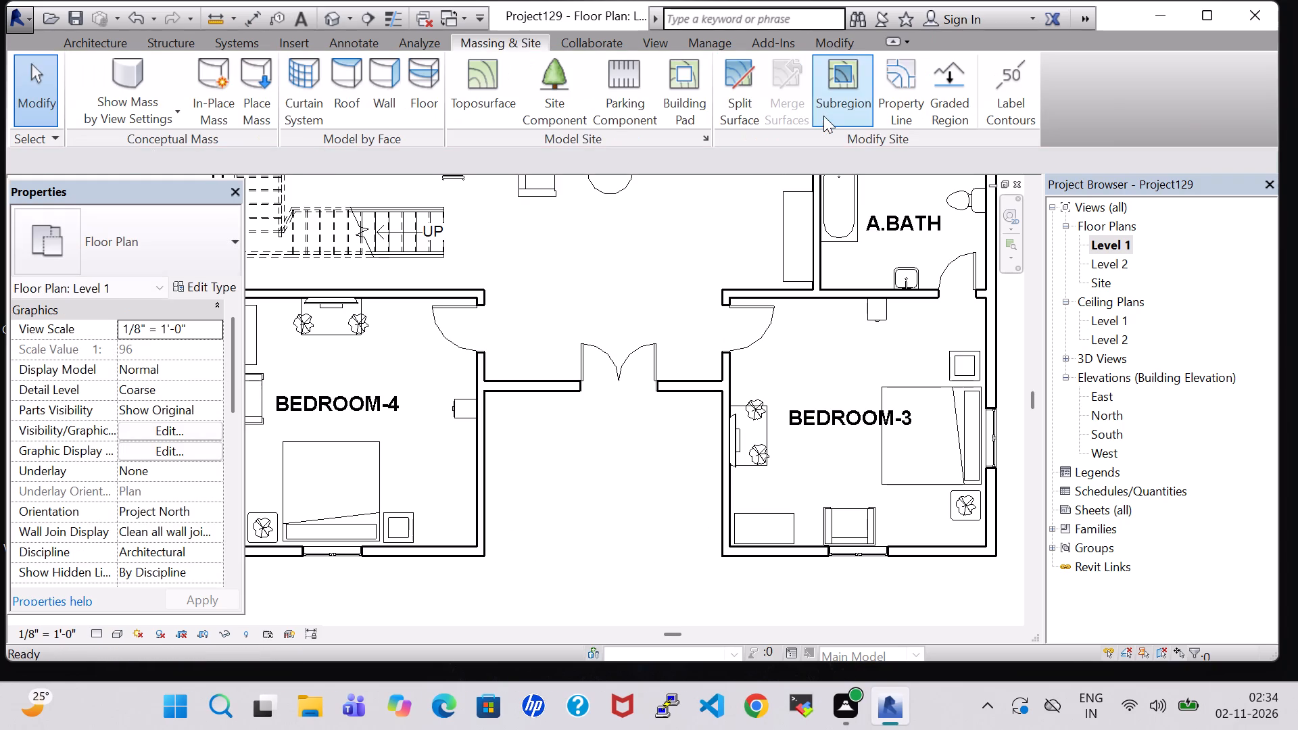
Start a Generic - 12" floor on Level 1 and sketch its boundary line along the rear exterior wall from Bedroom-1's to Bedroom-2's outer corner.
{"action": "left_click", "coordinate": [89, 43]}
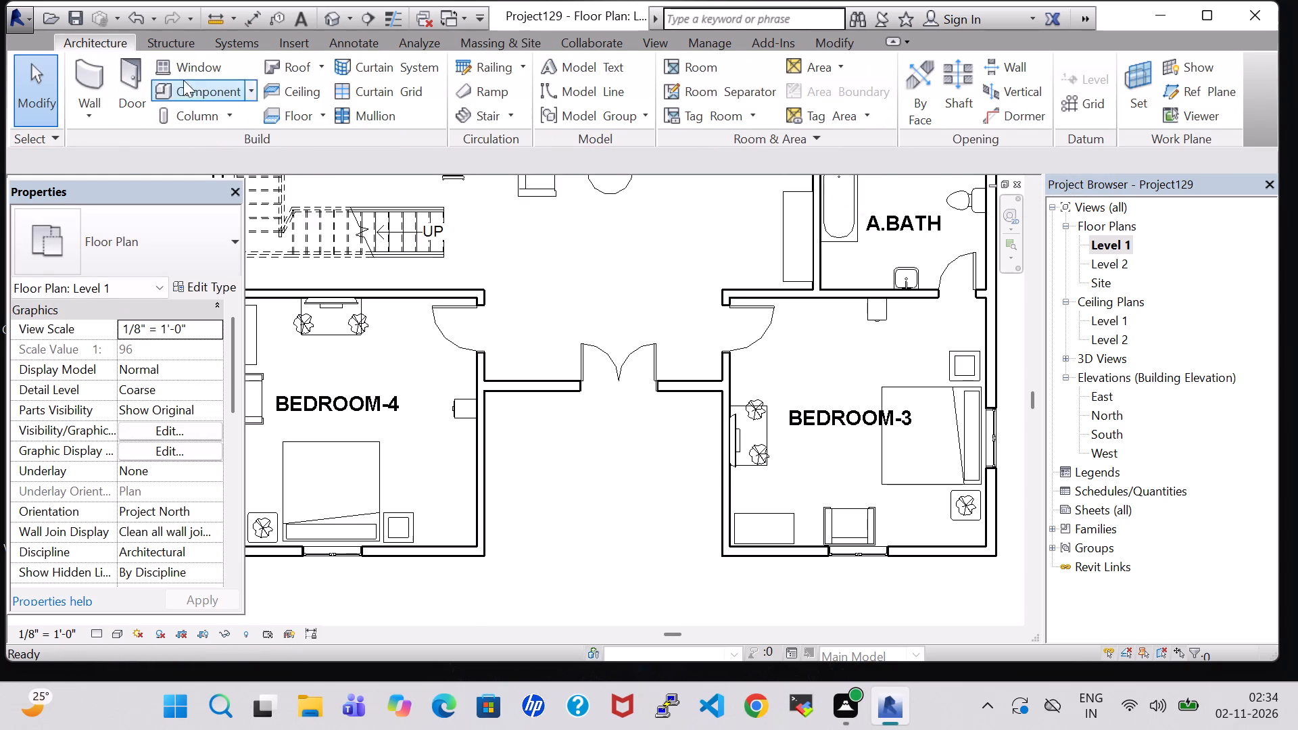
{"action": "left_click", "coordinate": [297, 115]}
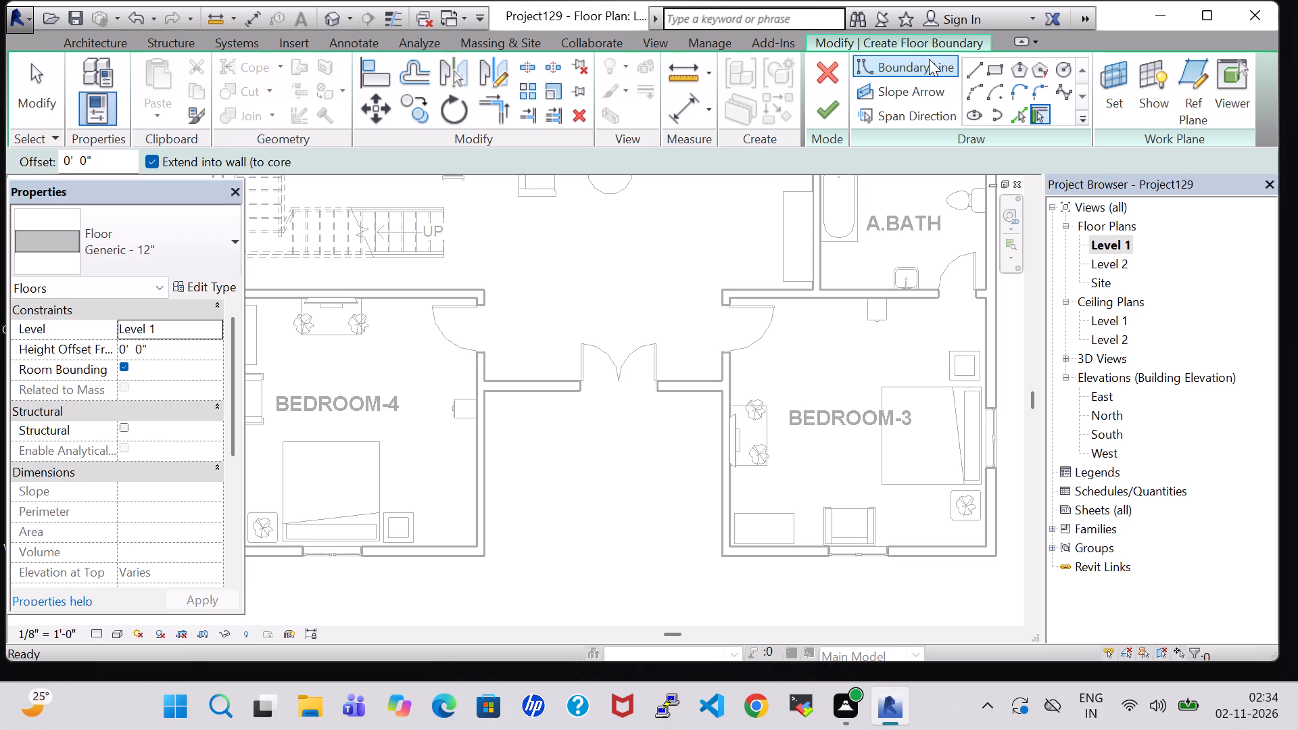
{"action": "left_click", "coordinate": [971, 70]}
{"action": "middle_click_drag", "start_coordinate": [550, 223], "coordinate": [620, 414]}
{"action": "scroll", "coordinate": [624, 379], "scroll_direction": "down", "scroll_amount": 4}
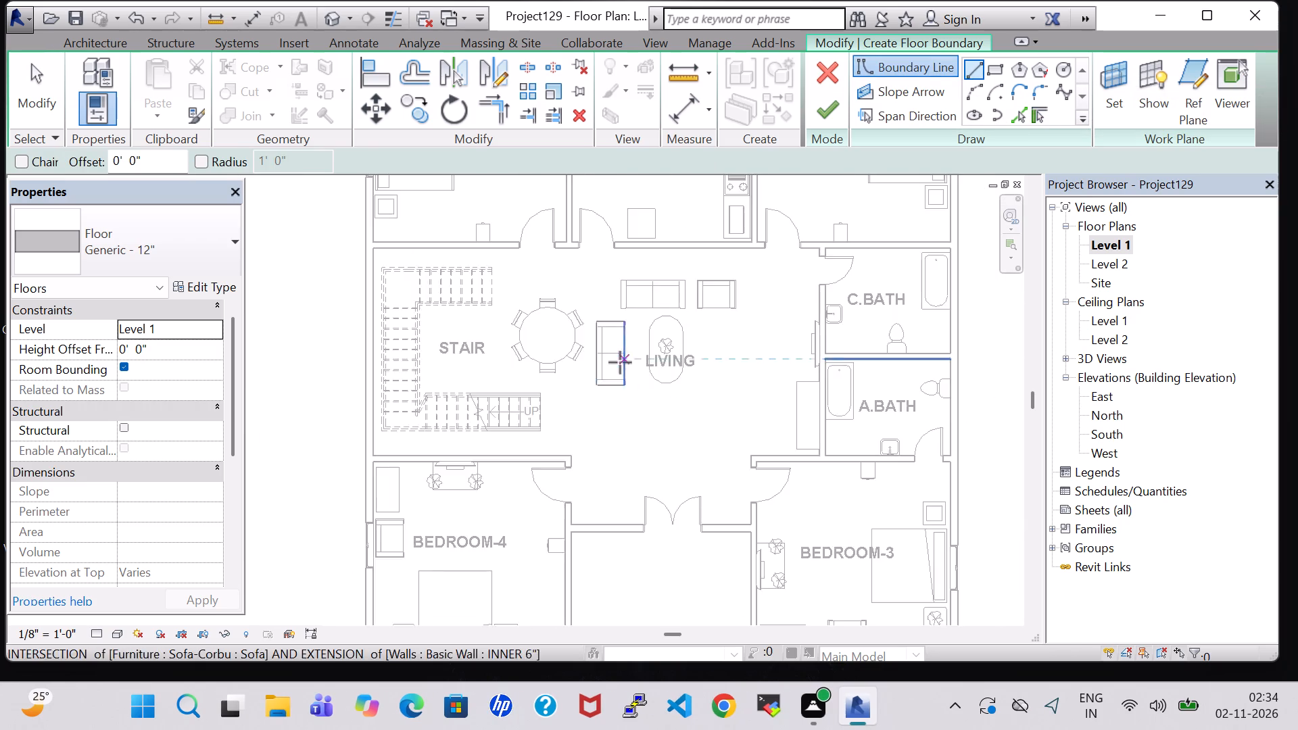
{"action": "scroll", "coordinate": [620, 362], "scroll_direction": "down", "scroll_amount": 6}
{"action": "scroll", "coordinate": [539, 262], "scroll_direction": "up", "scroll_amount": 6}
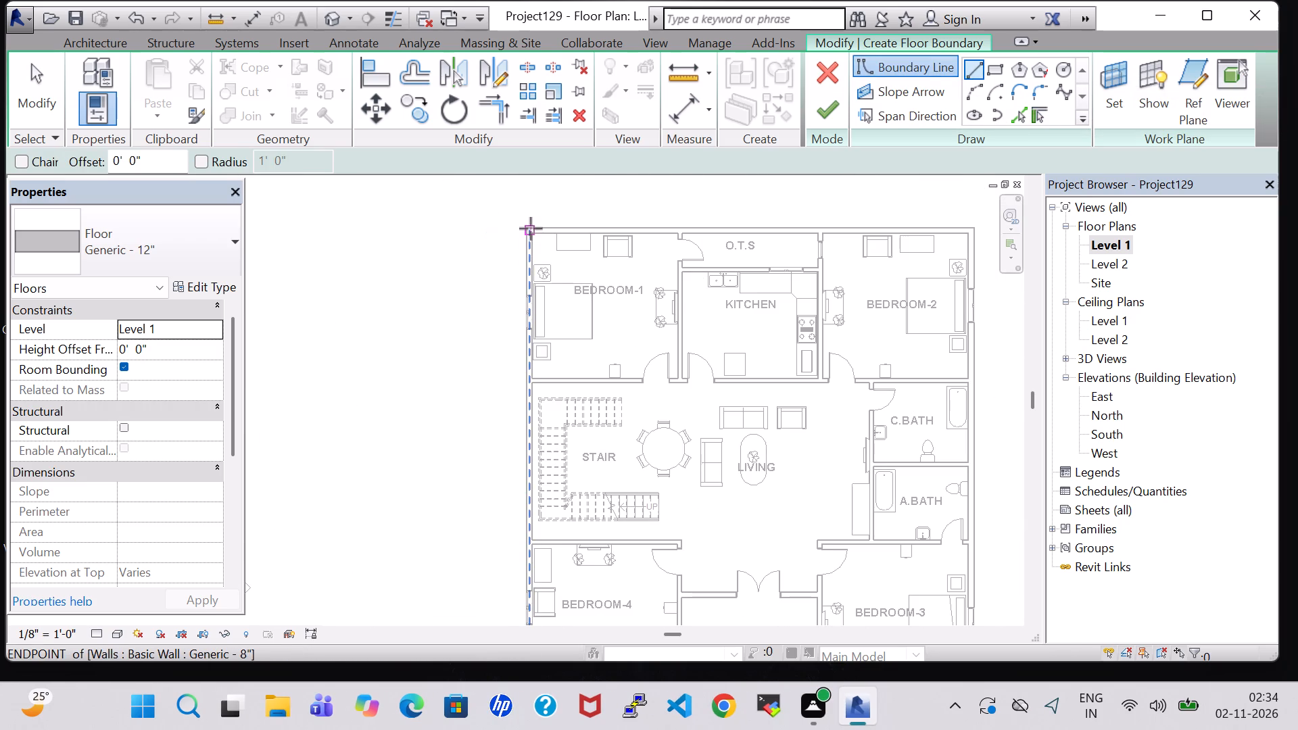
{"action": "scroll", "coordinate": [529, 230], "scroll_direction": "up", "scroll_amount": 5}
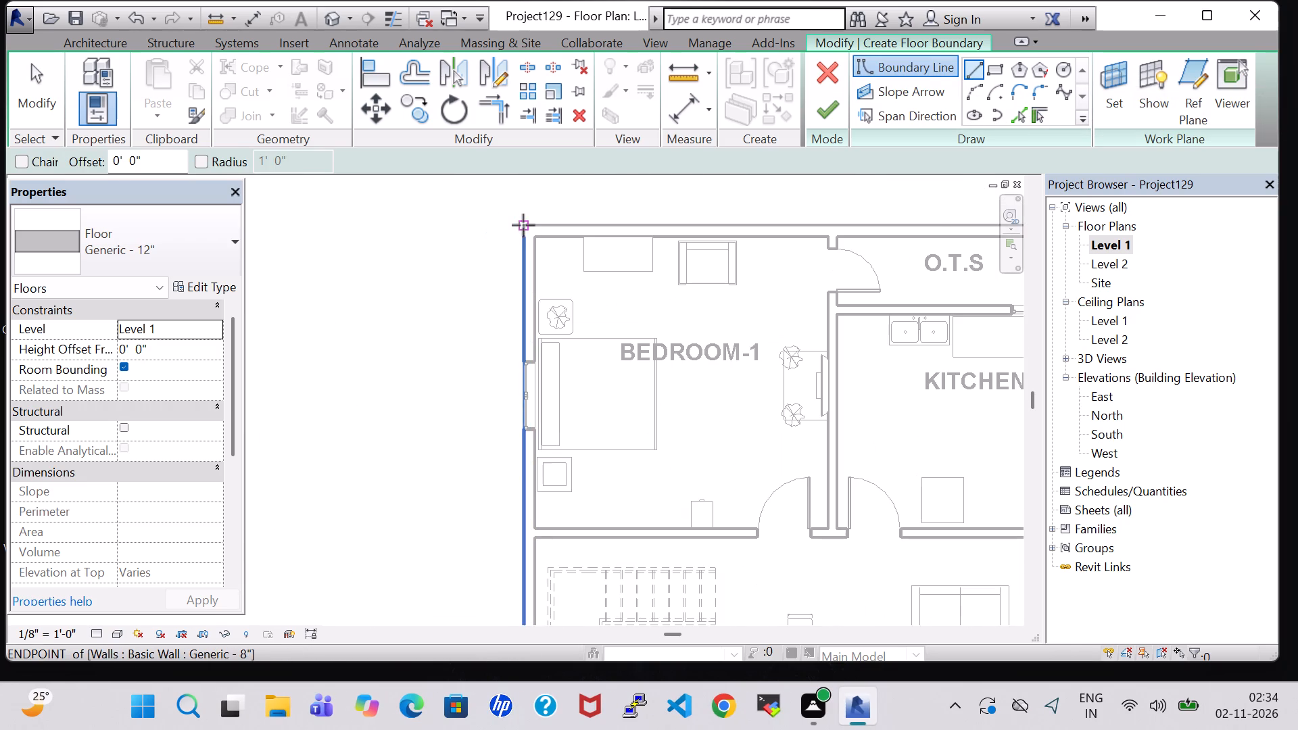
{"action": "left_click", "coordinate": [523, 225]}
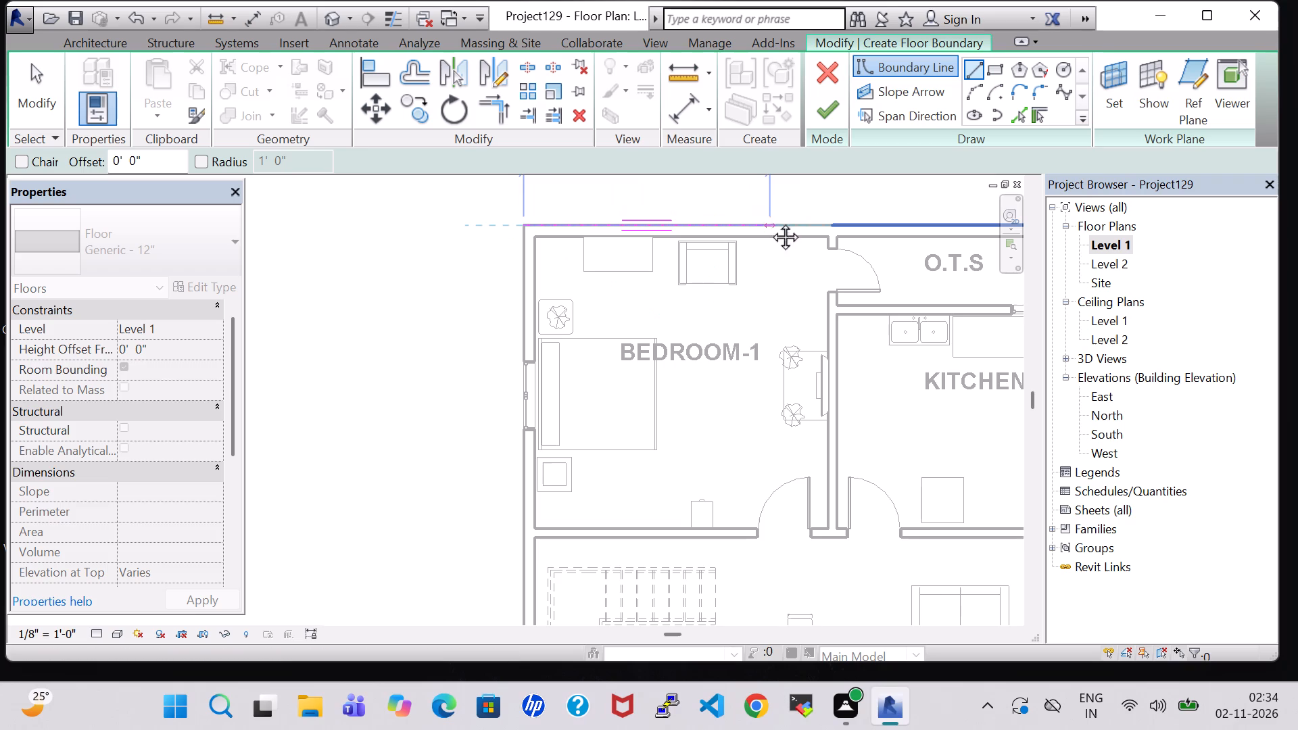
{"action": "middle_click", "coordinate": [770, 222]}
{"action": "middle_click_drag", "start_coordinate": [857, 221], "coordinate": [477, 249]}
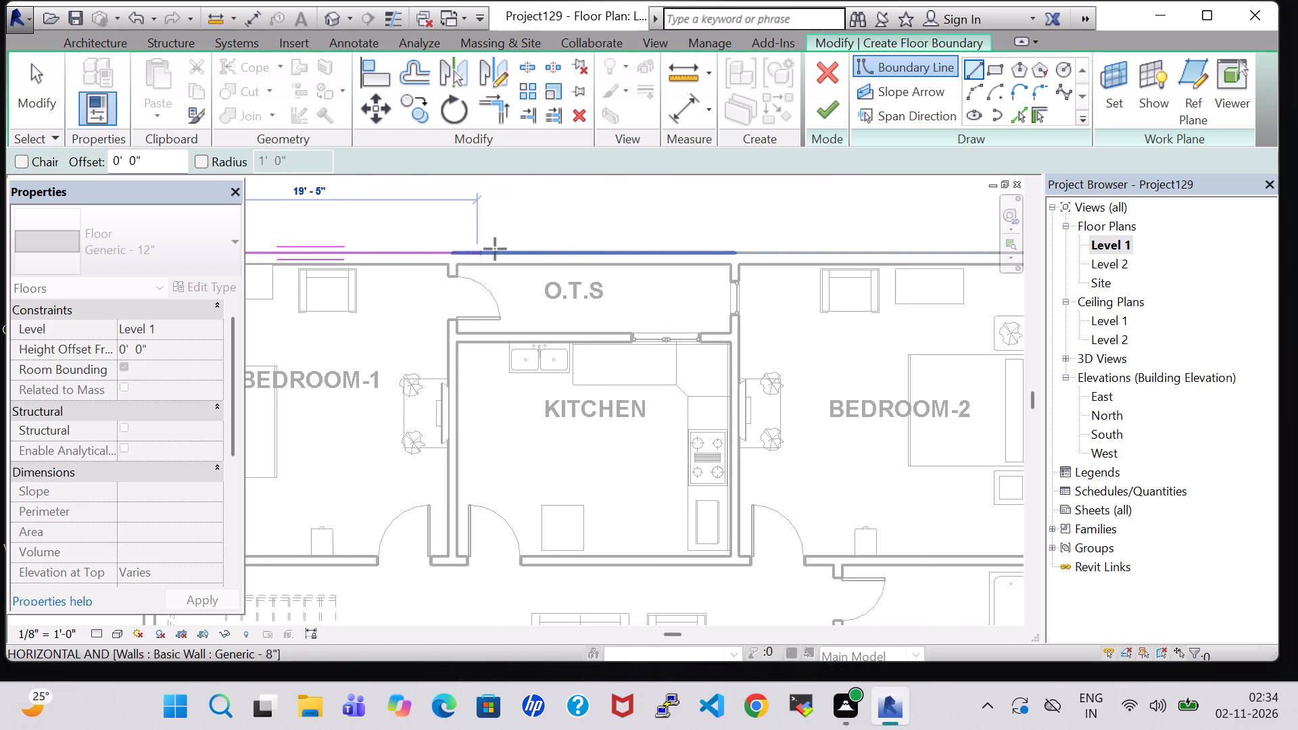
{"action": "middle_click_drag", "start_coordinate": [878, 248], "coordinate": [617, 287]}
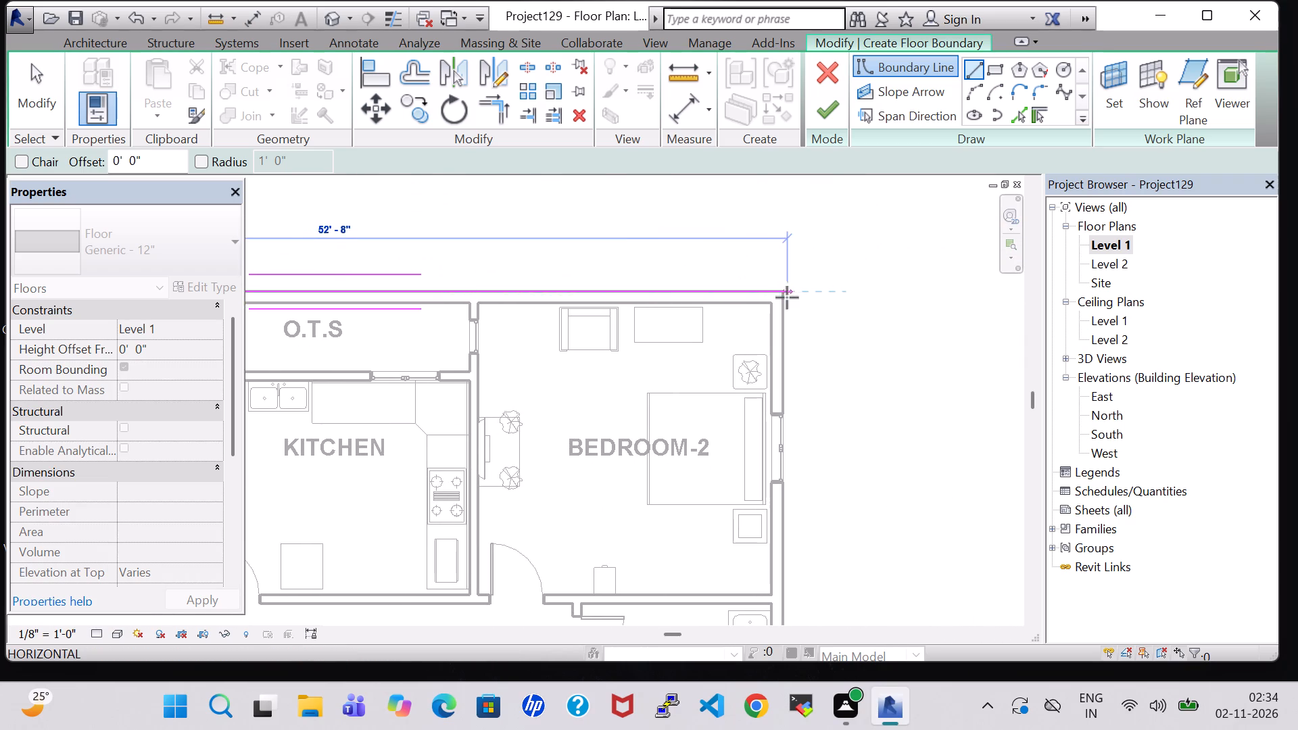
{"action": "double_click", "coordinate": [782, 295]}
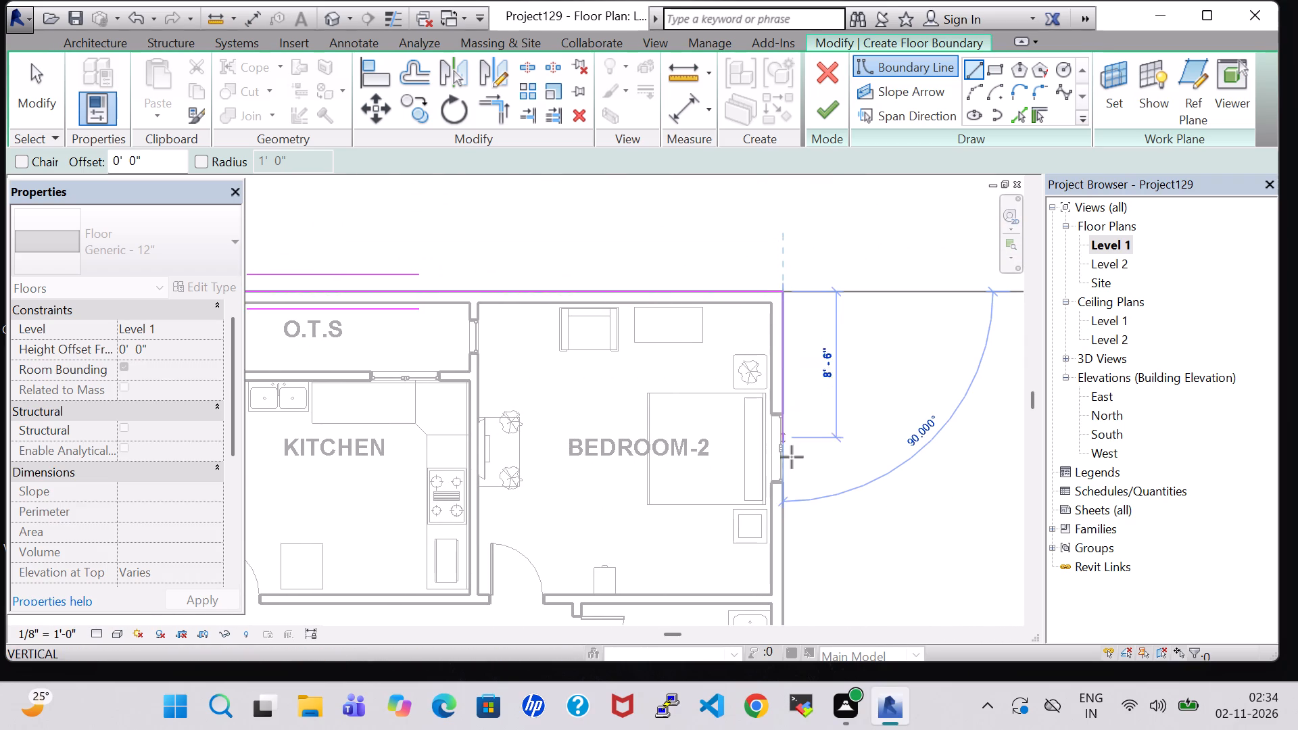
{"action": "left_click", "coordinate": [783, 293]}
Sketch the floor boundary along the outer face of the side wall from Bedroom-2's rear corner to Bedroom-3's front corner.
{"action": "left_click", "coordinate": [969, 75]}
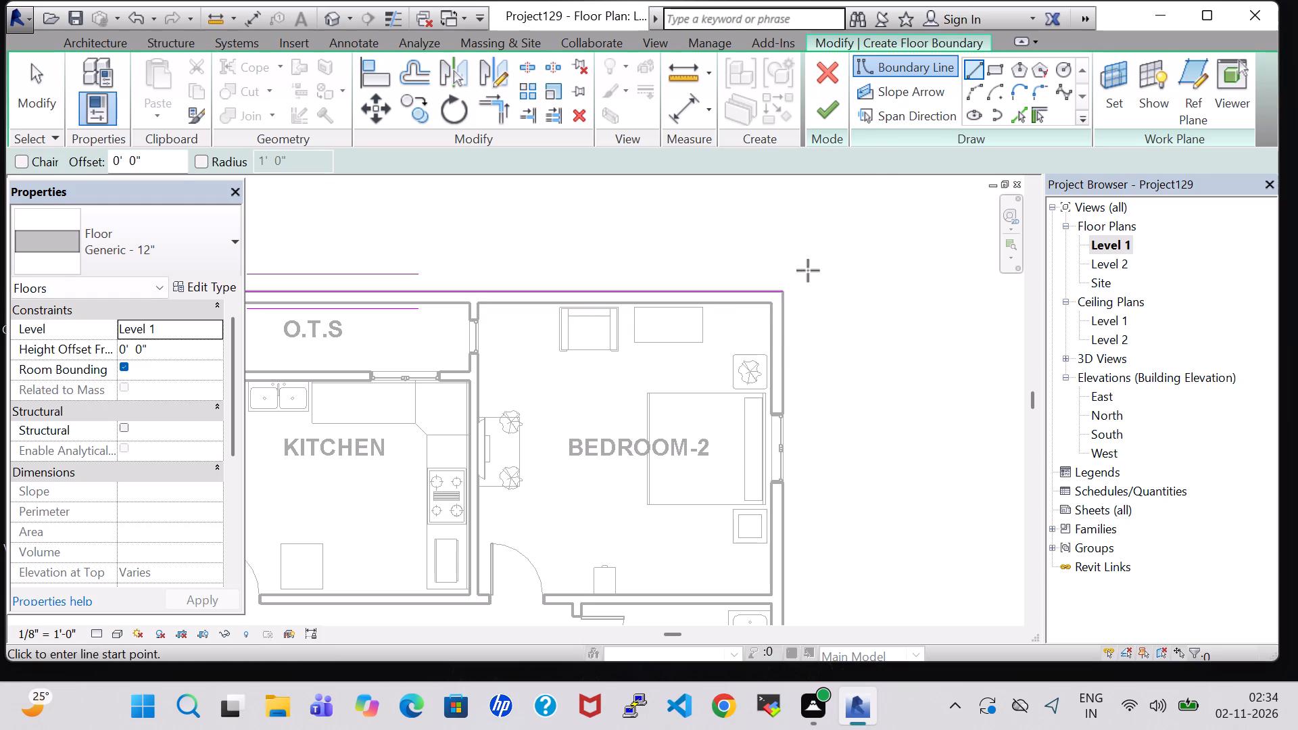
{"action": "left_click", "coordinate": [780, 292]}
{"action": "middle_click_drag", "start_coordinate": [805, 394], "coordinate": [805, 341]}
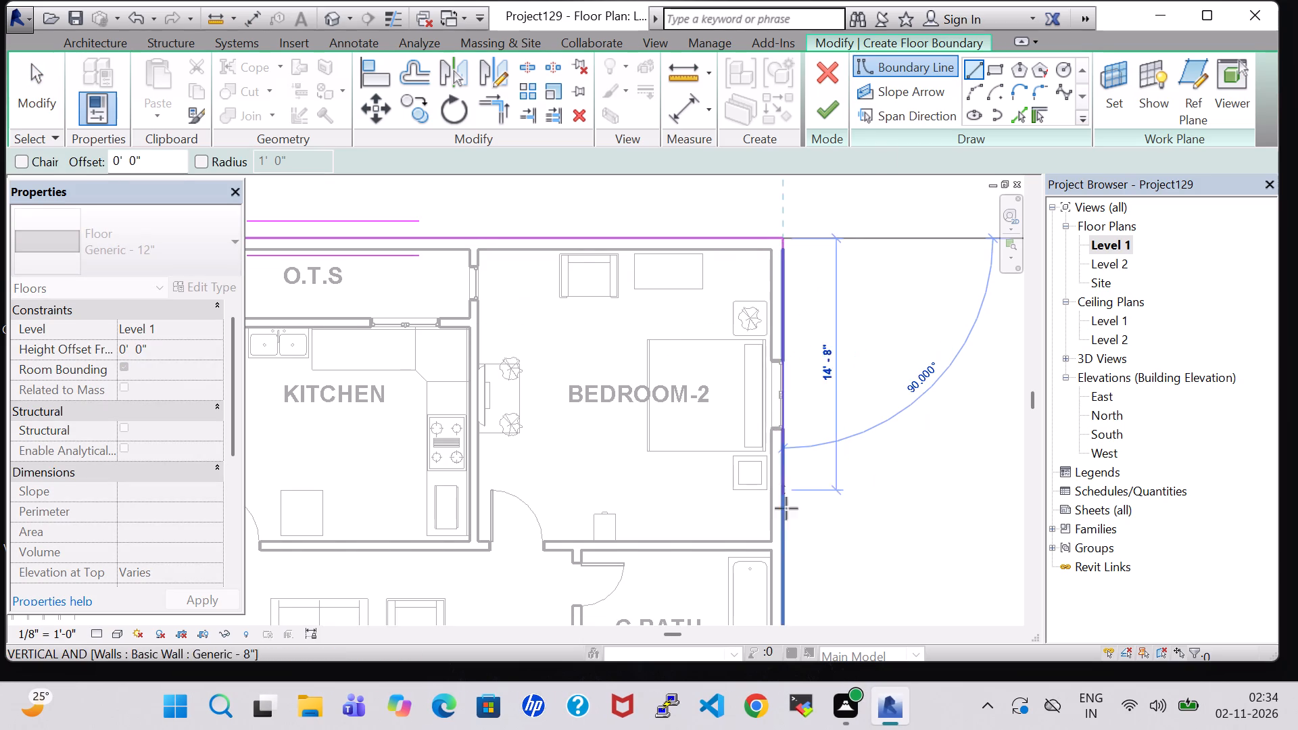
{"action": "middle_click_drag", "start_coordinate": [783, 550], "coordinate": [804, 272]}
{"action": "middle_click", "coordinate": [804, 266]}
{"action": "middle_click_drag", "start_coordinate": [794, 569], "coordinate": [802, 261]}
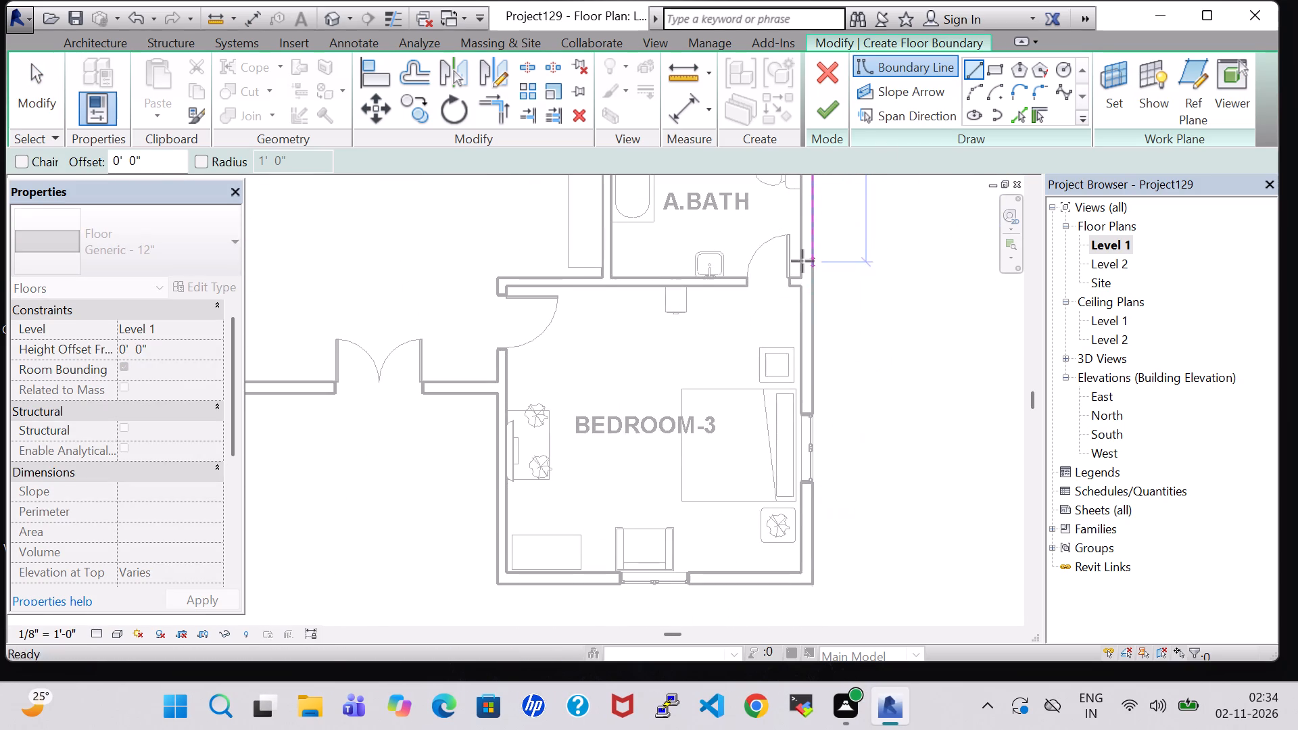
{"action": "left_click", "coordinate": [812, 583]}
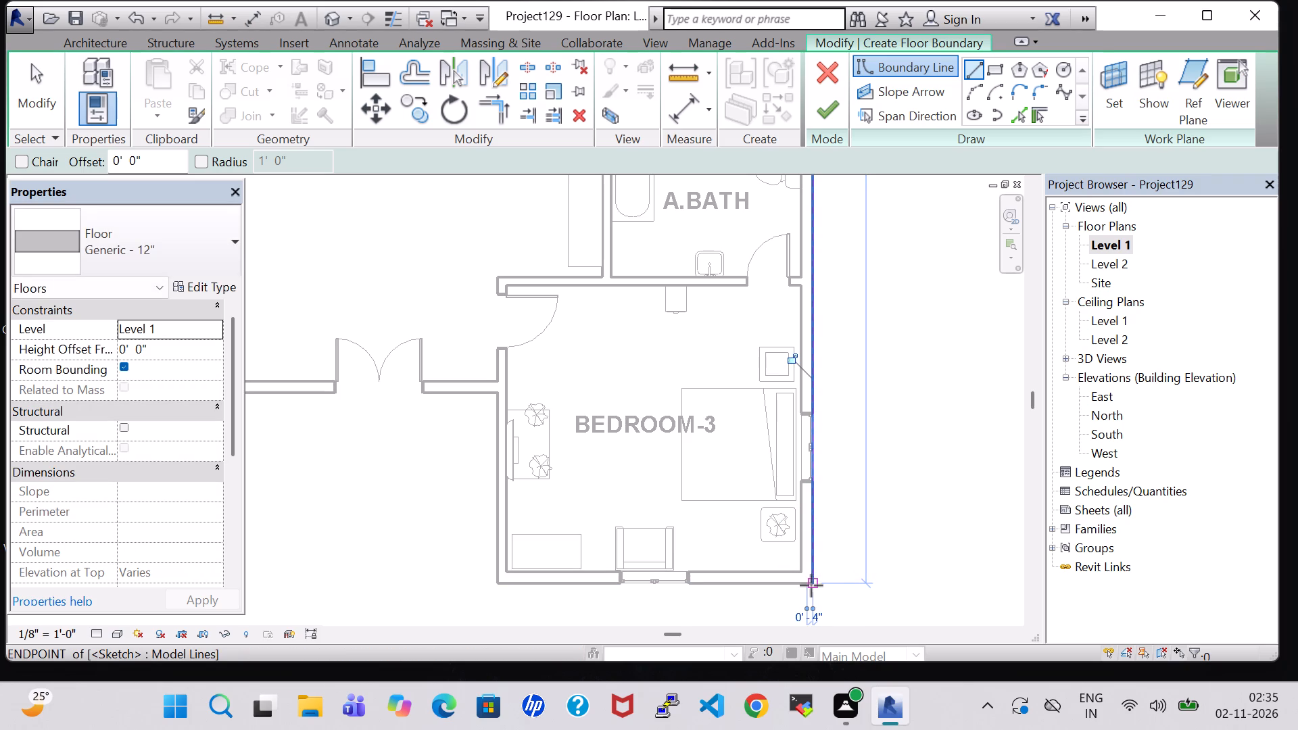
Continue the floor boundary along Bedroom-3's front wall and around the entrance recess, about 15' 11" wide and 11' 1" deep.
{"action": "left_click", "coordinate": [811, 585]}
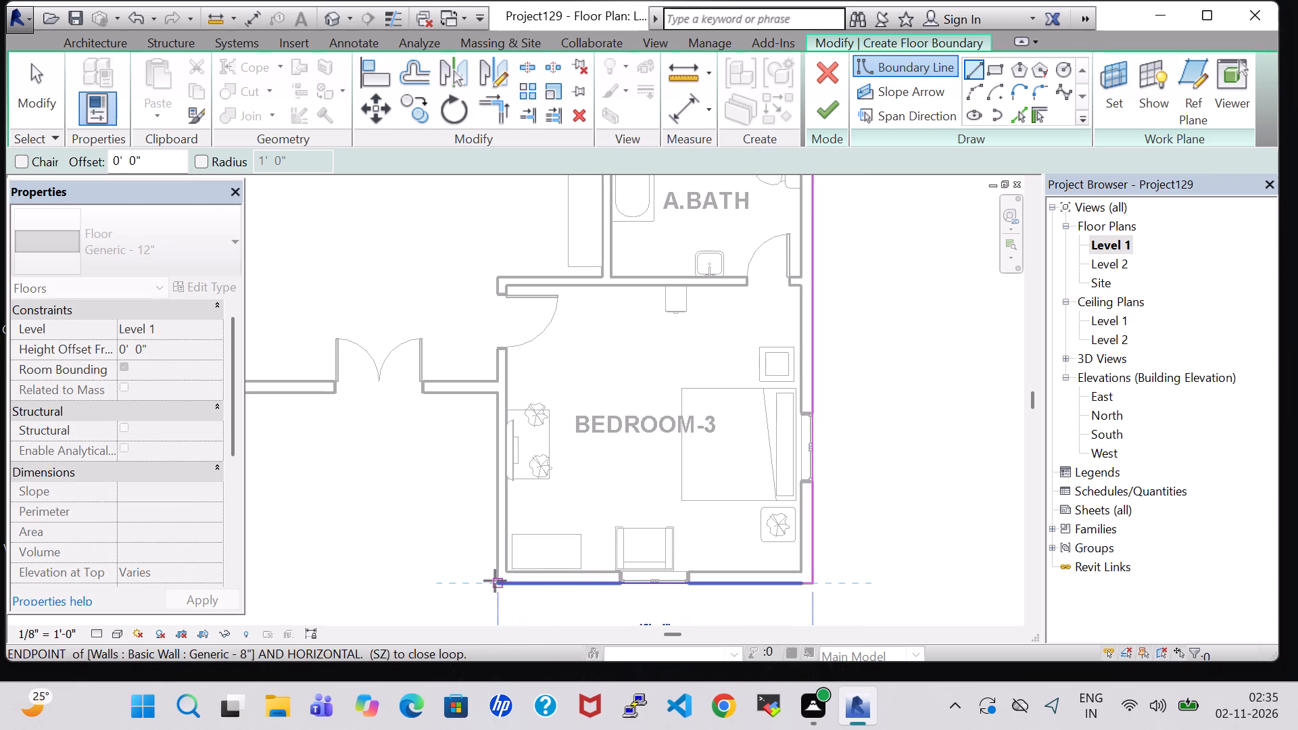
{"action": "left_click", "coordinate": [495, 581]}
{"action": "left_click", "coordinate": [497, 584]}
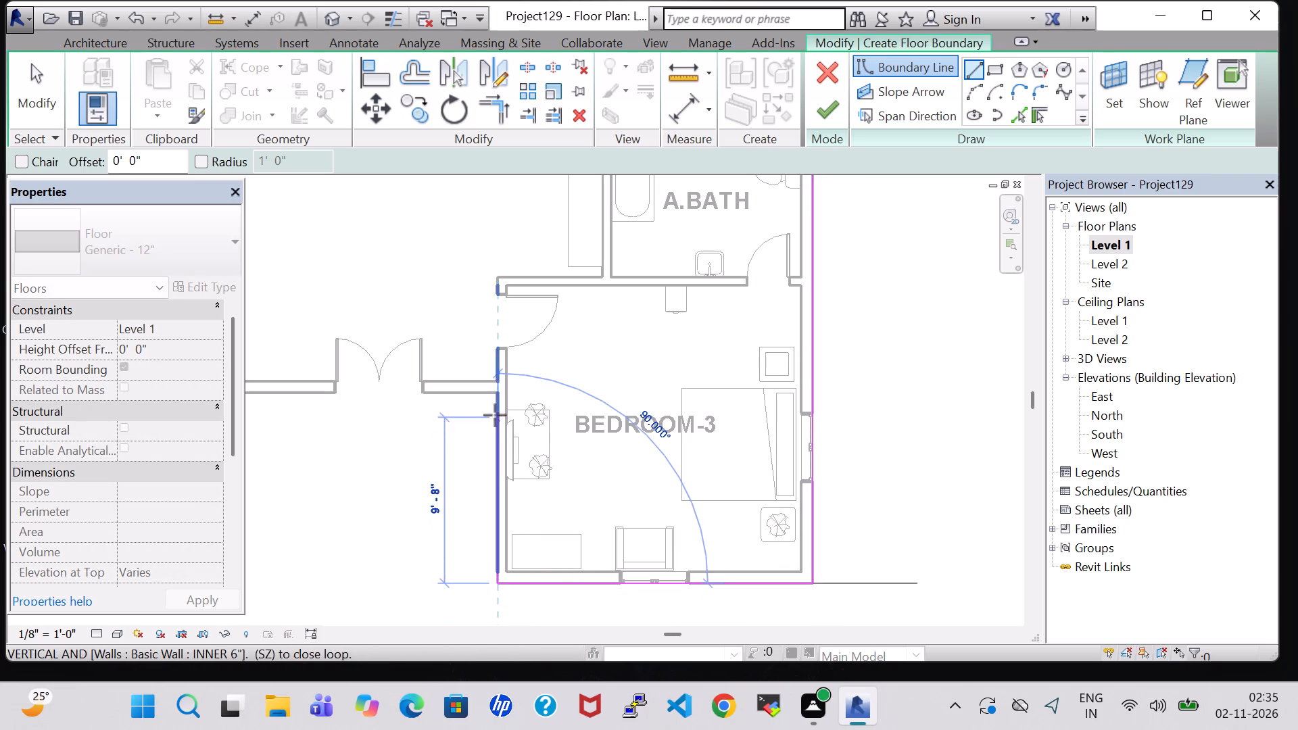
{"action": "left_click", "coordinate": [494, 394]}
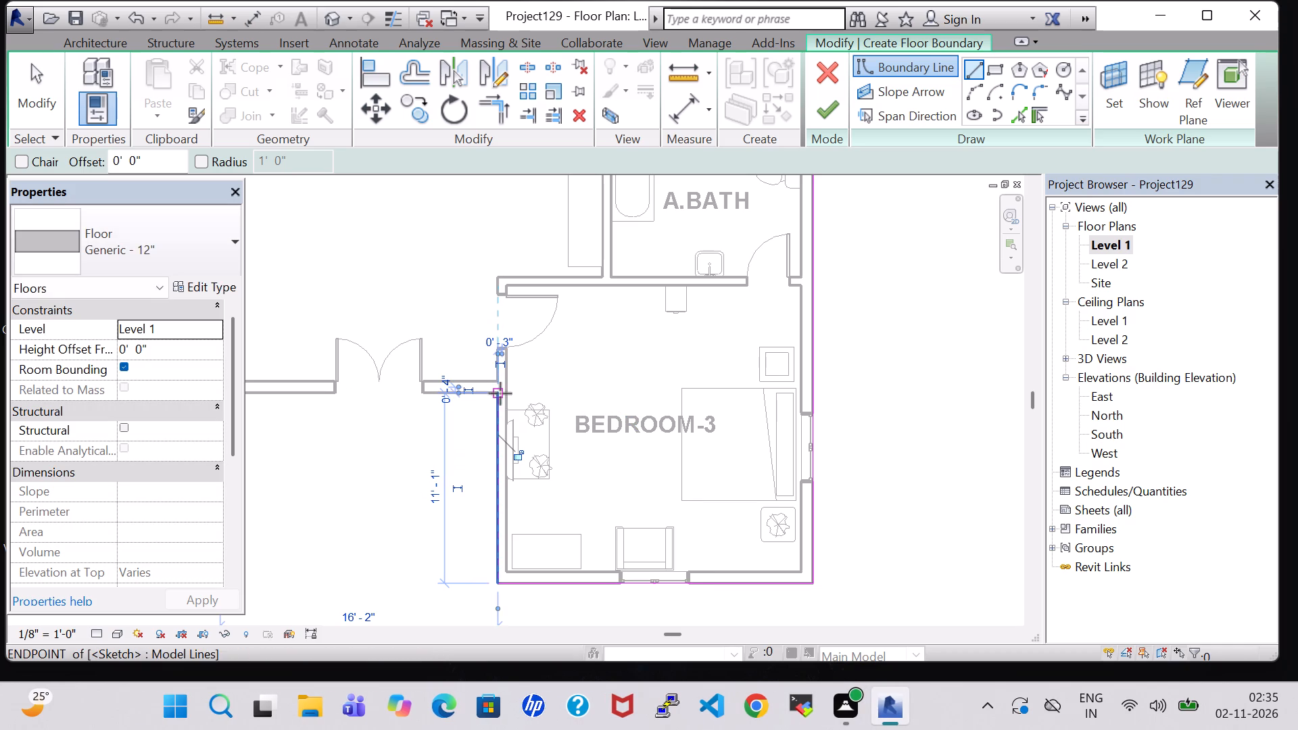
{"action": "left_click", "coordinate": [496, 392]}
{"action": "middle_click_drag", "start_coordinate": [458, 398], "coordinate": [695, 404]}
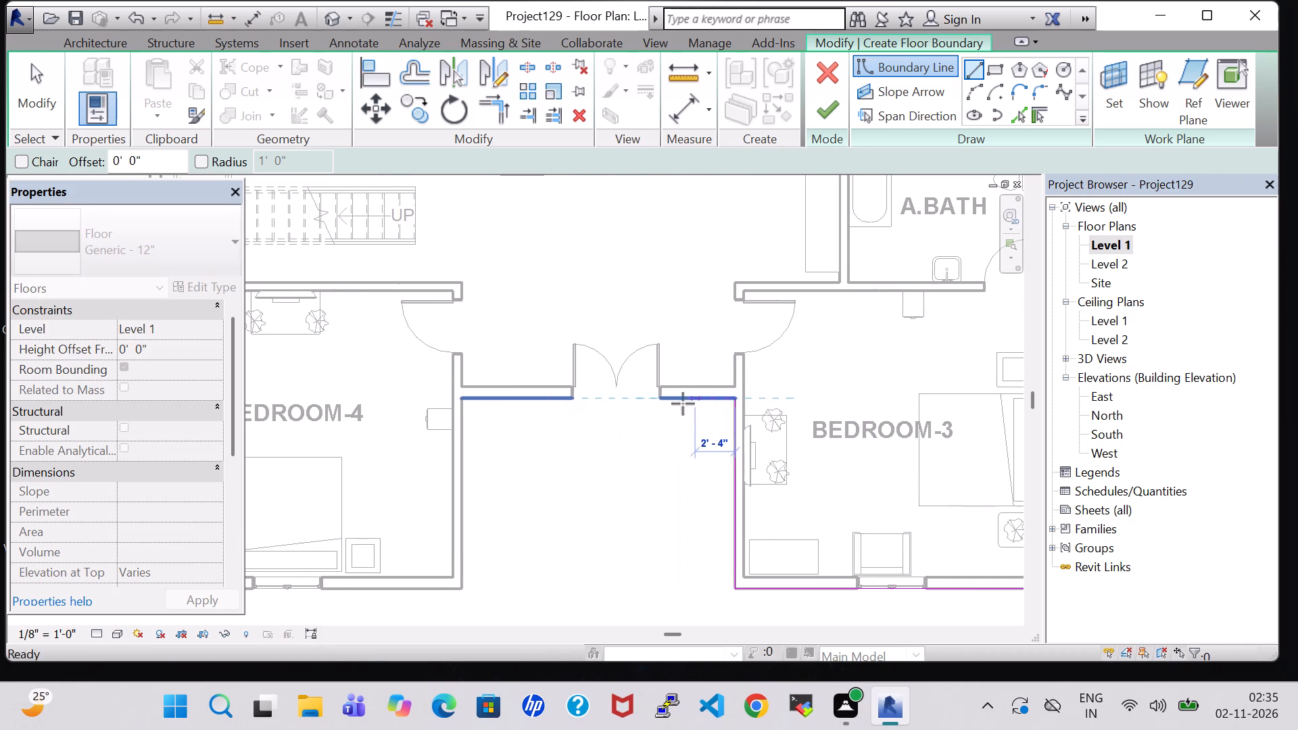
{"action": "left_click", "coordinate": [460, 399]}
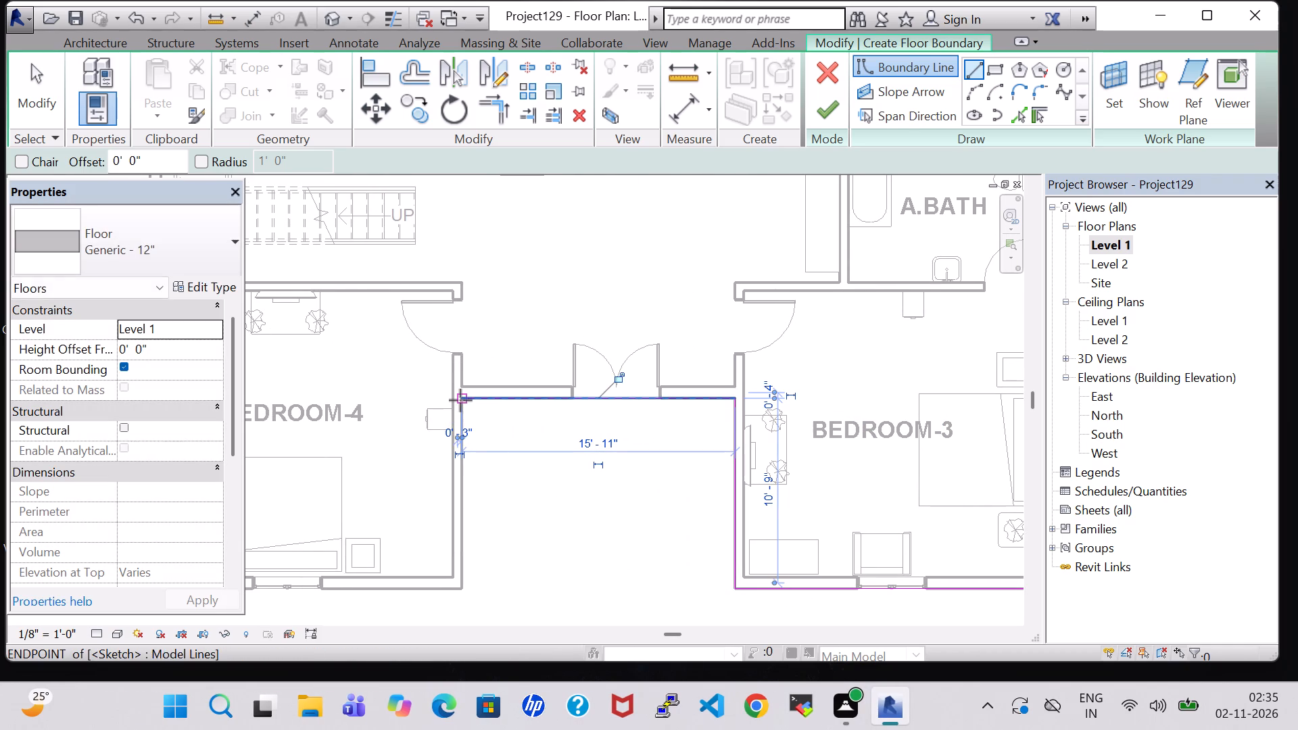
{"action": "left_click", "coordinate": [460, 400]}
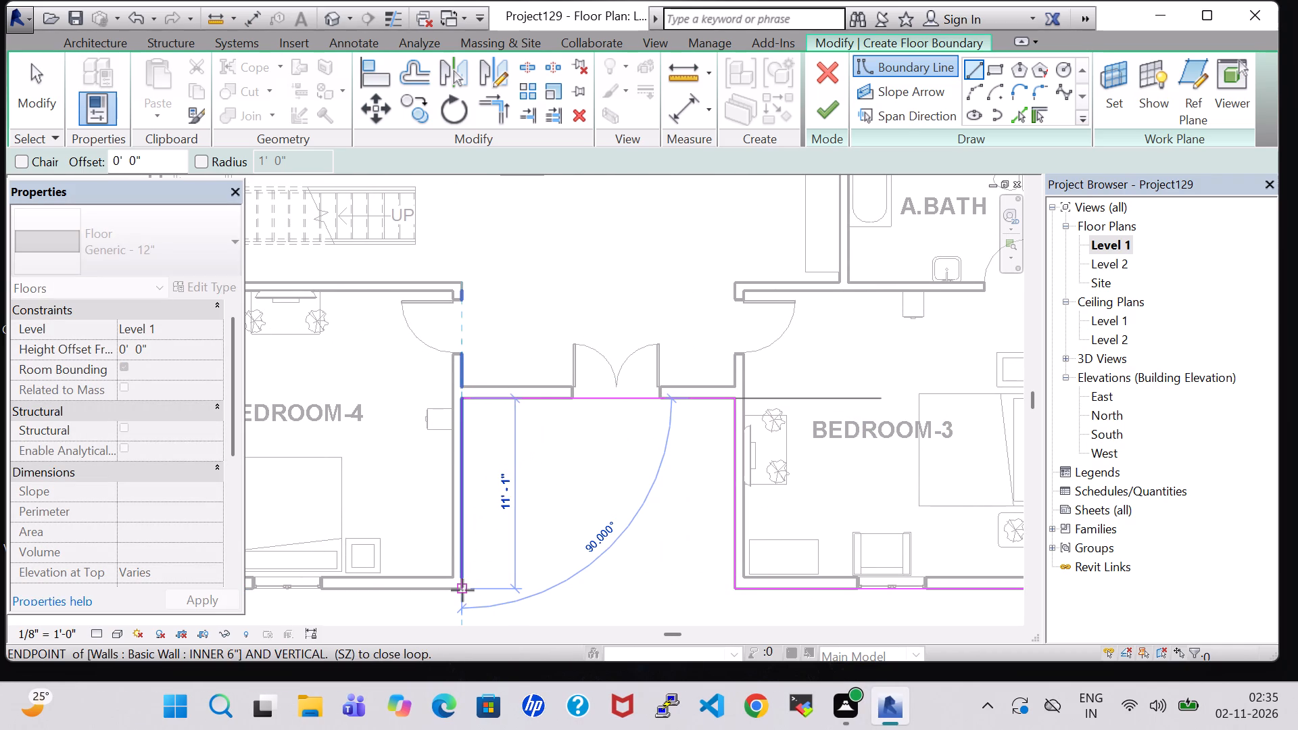
{"action": "left_click", "coordinate": [462, 590]}
Close the floor boundary along Bedroom-4's front wall and the stair-side exterior wall up to Bedroom-1's rear corner, and finish the floor.
{"action": "left_click", "coordinate": [462, 589]}
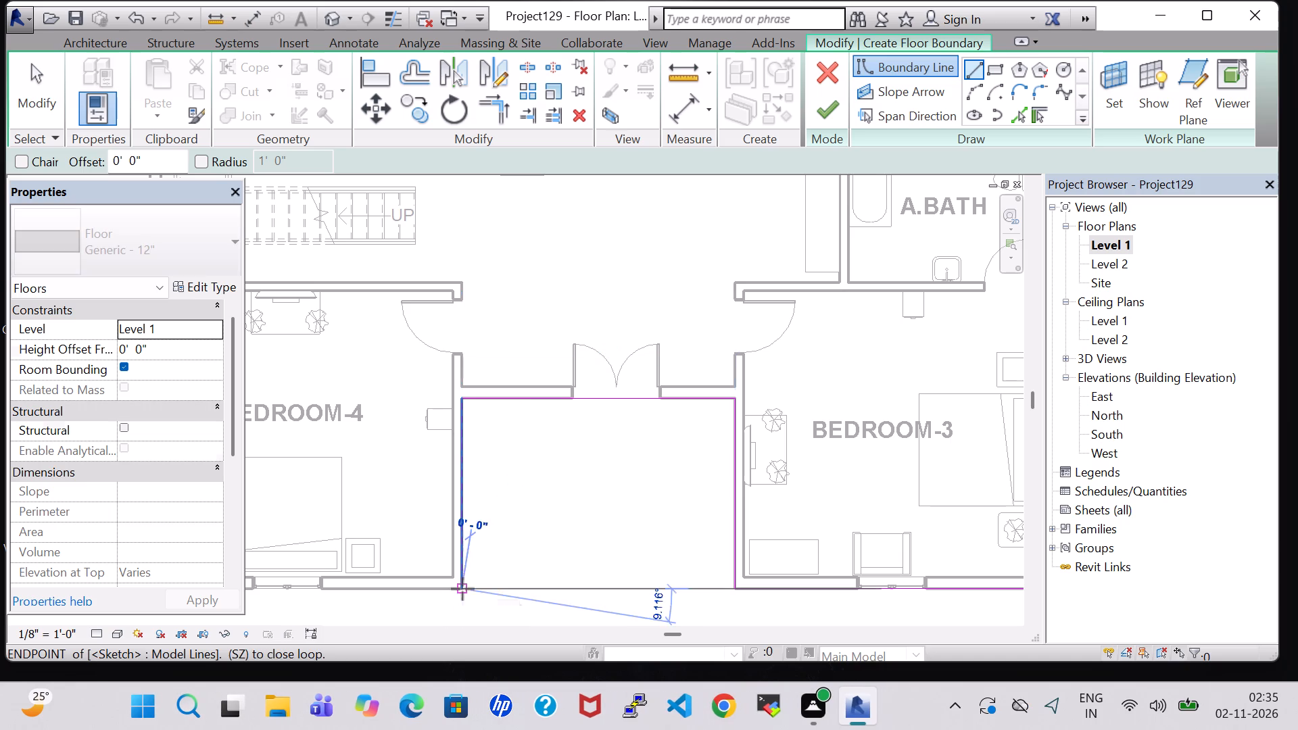
{"action": "scroll", "coordinate": [339, 590], "scroll_direction": "up", "scroll_amount": 1}
{"action": "middle_click_drag", "start_coordinate": [340, 590], "coordinate": [873, 555]}
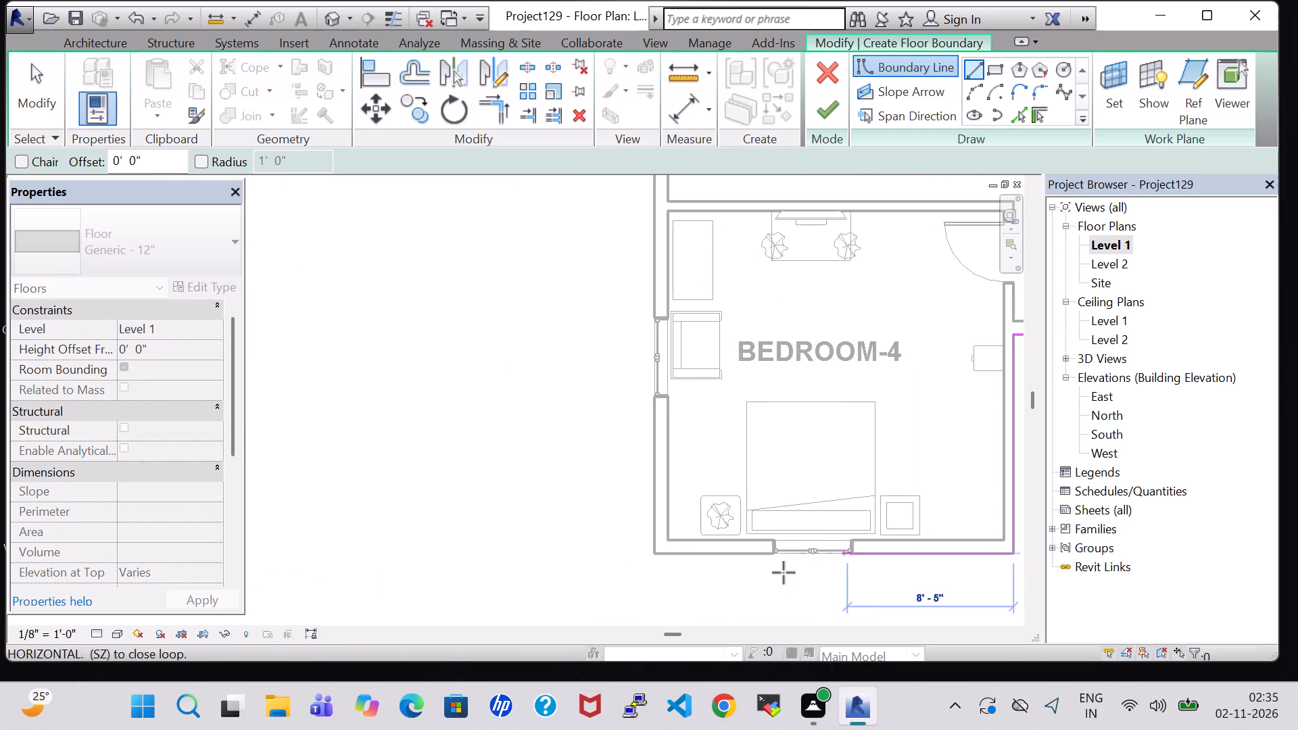
{"action": "left_click", "coordinate": [656, 556]}
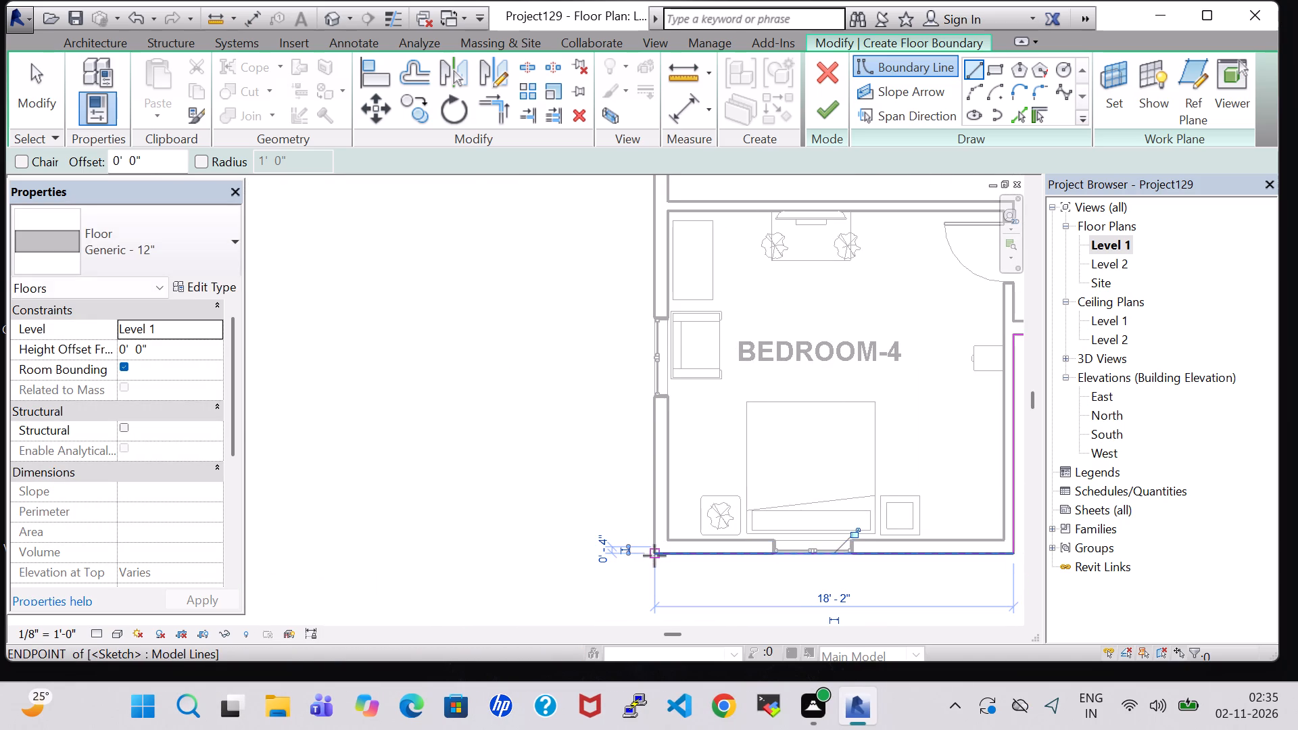
{"action": "left_click", "coordinate": [654, 556]}
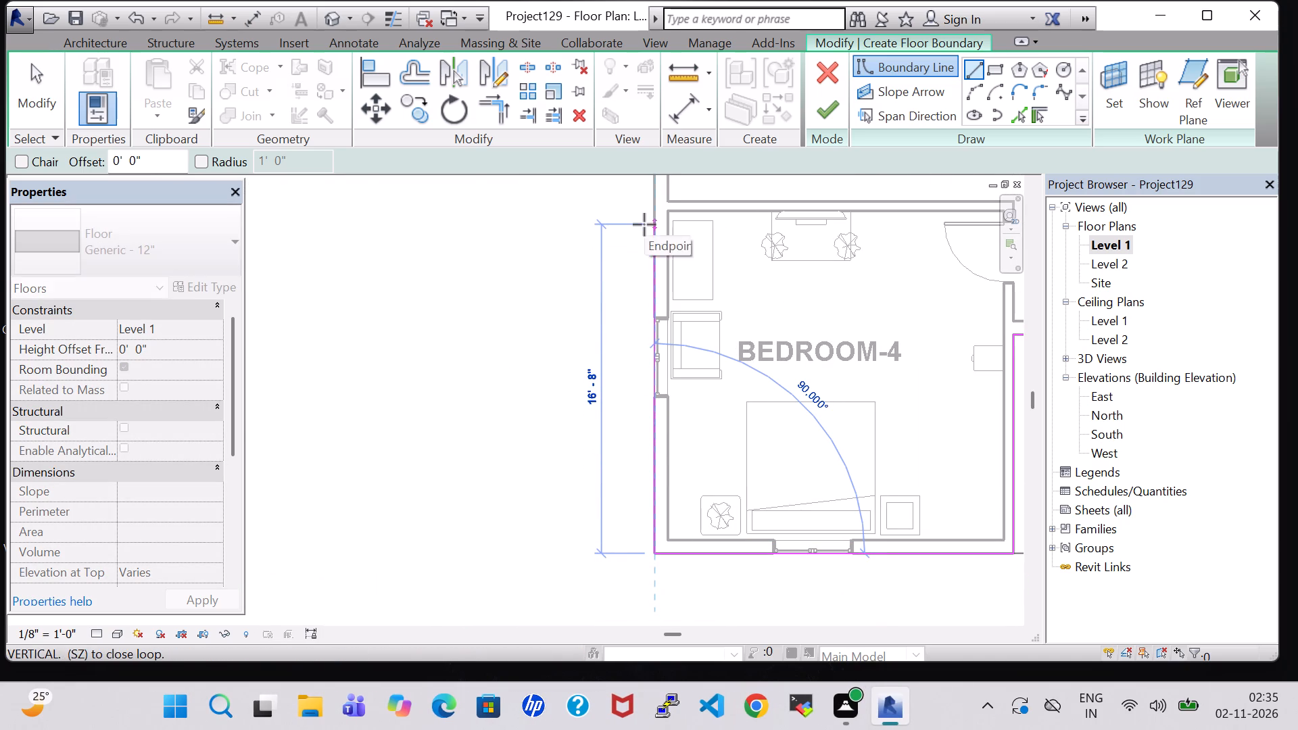
{"action": "middle_click_drag", "start_coordinate": [644, 224], "coordinate": [704, 587]}
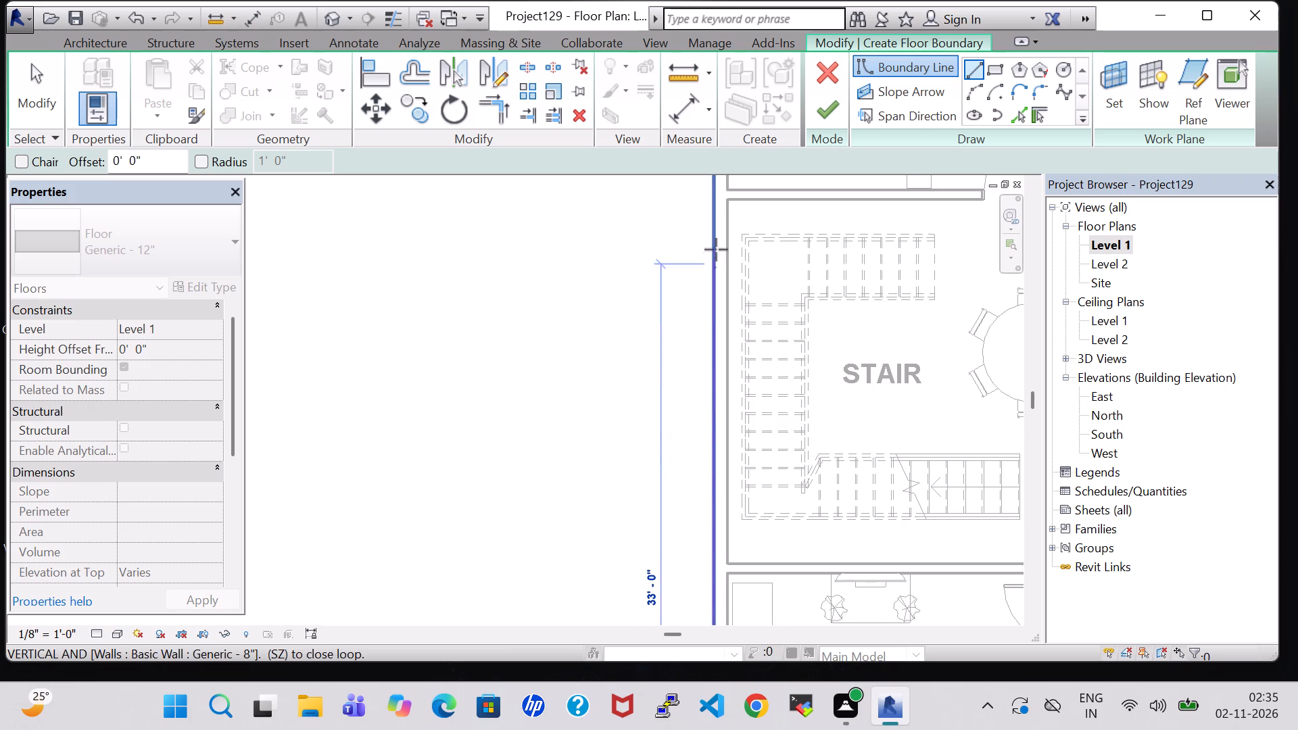
{"action": "middle_click_drag", "start_coordinate": [716, 247], "coordinate": [704, 687]}
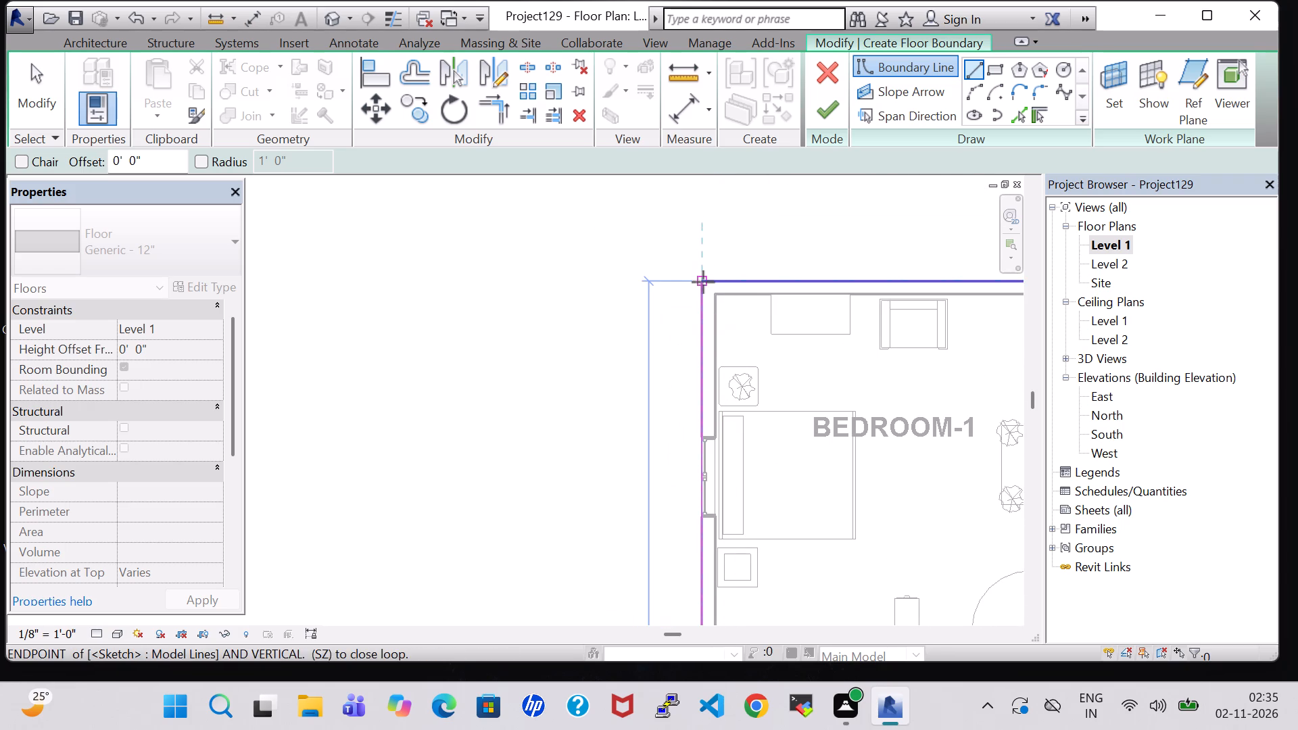
{"action": "left_click", "coordinate": [703, 282]}
{"action": "left_click", "coordinate": [820, 115]}
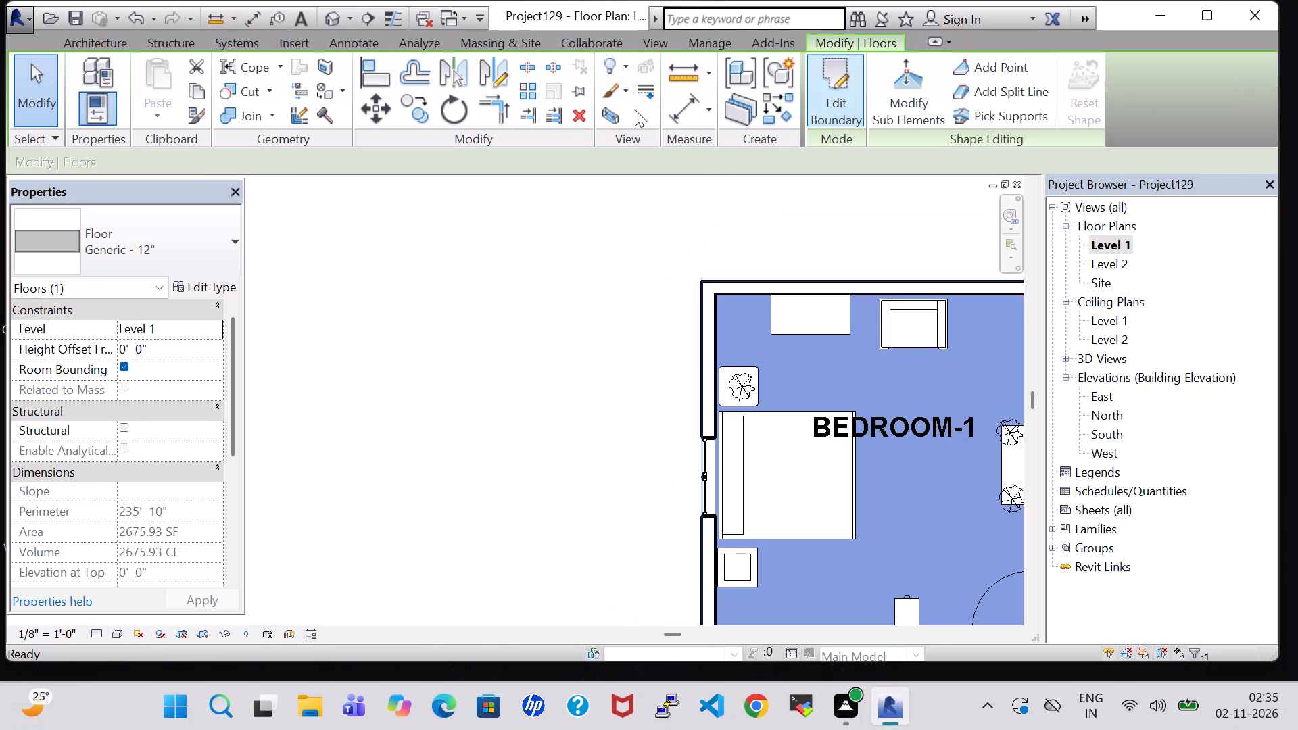
In the 3D view, assign the Brick, Common material to the structure layer of the Generic - 8" exterior wall type.
{"action": "left_click", "coordinate": [333, 11]}
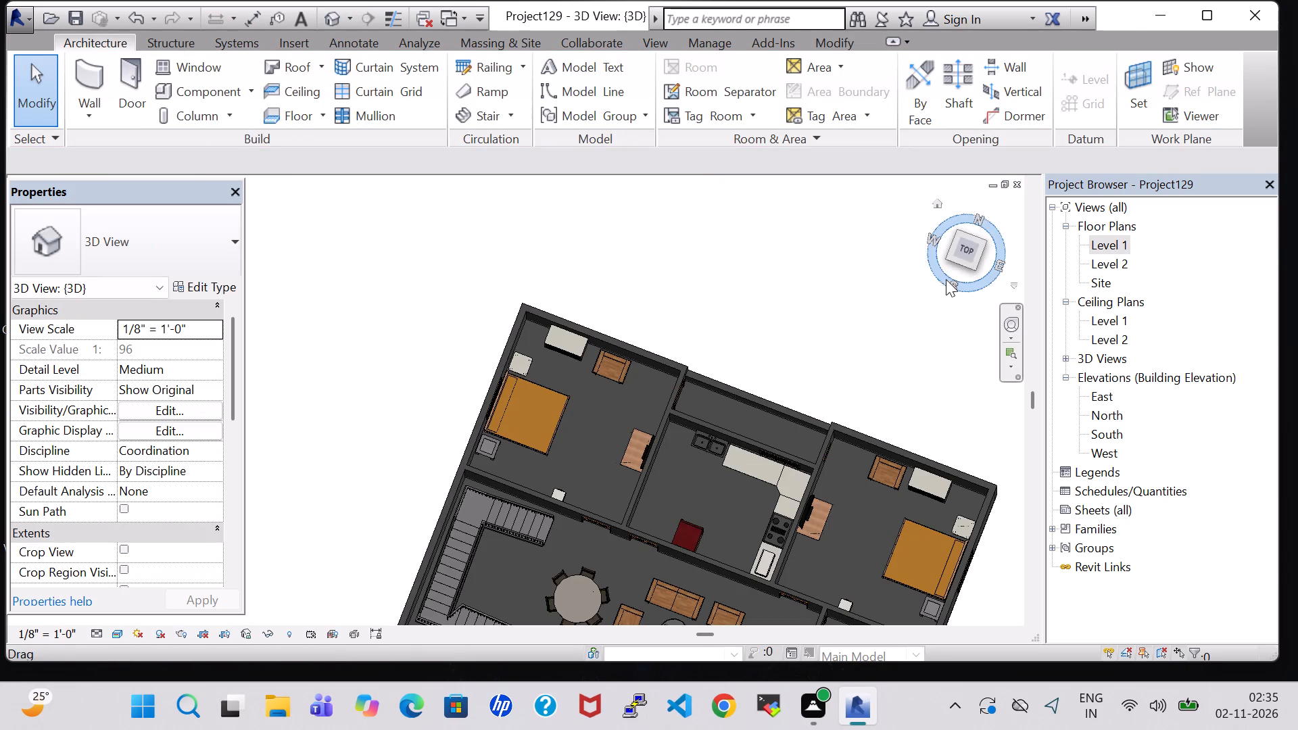
{"action": "left_click", "coordinate": [951, 290]}
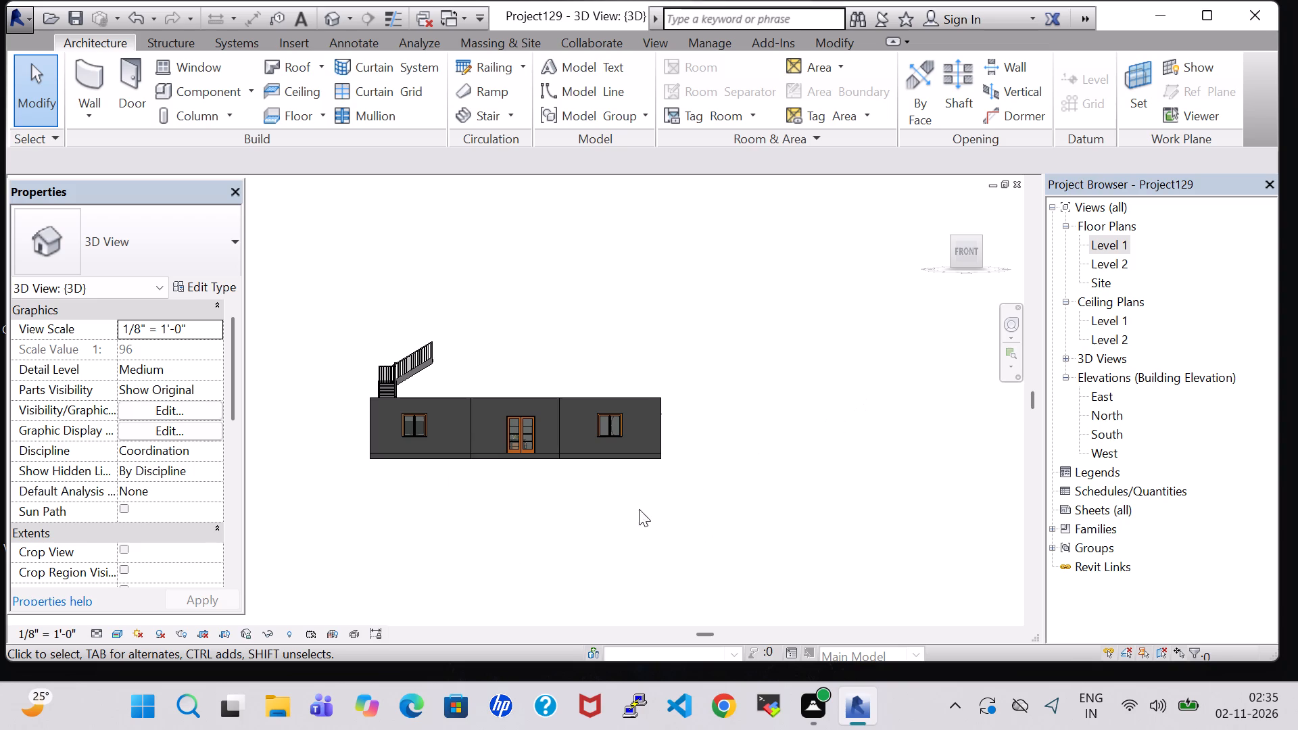
{"action": "scroll", "coordinate": [464, 482], "scroll_direction": "up", "scroll_amount": 4}
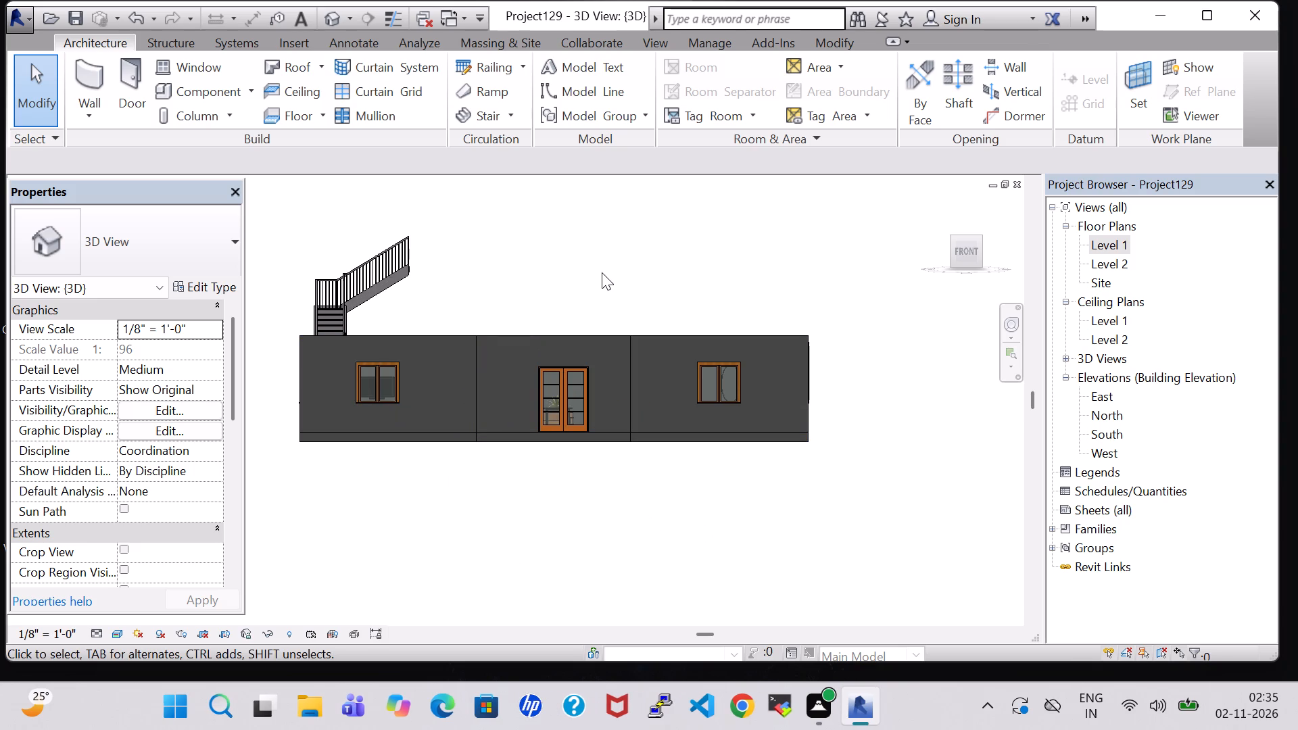
{"action": "middle_click_drag", "start_coordinate": [602, 272], "coordinate": [607, 370], "text": "shift"}
{"action": "scroll", "coordinate": [607, 370], "scroll_direction": "up", "scroll_amount": 1, "text": "shift"}
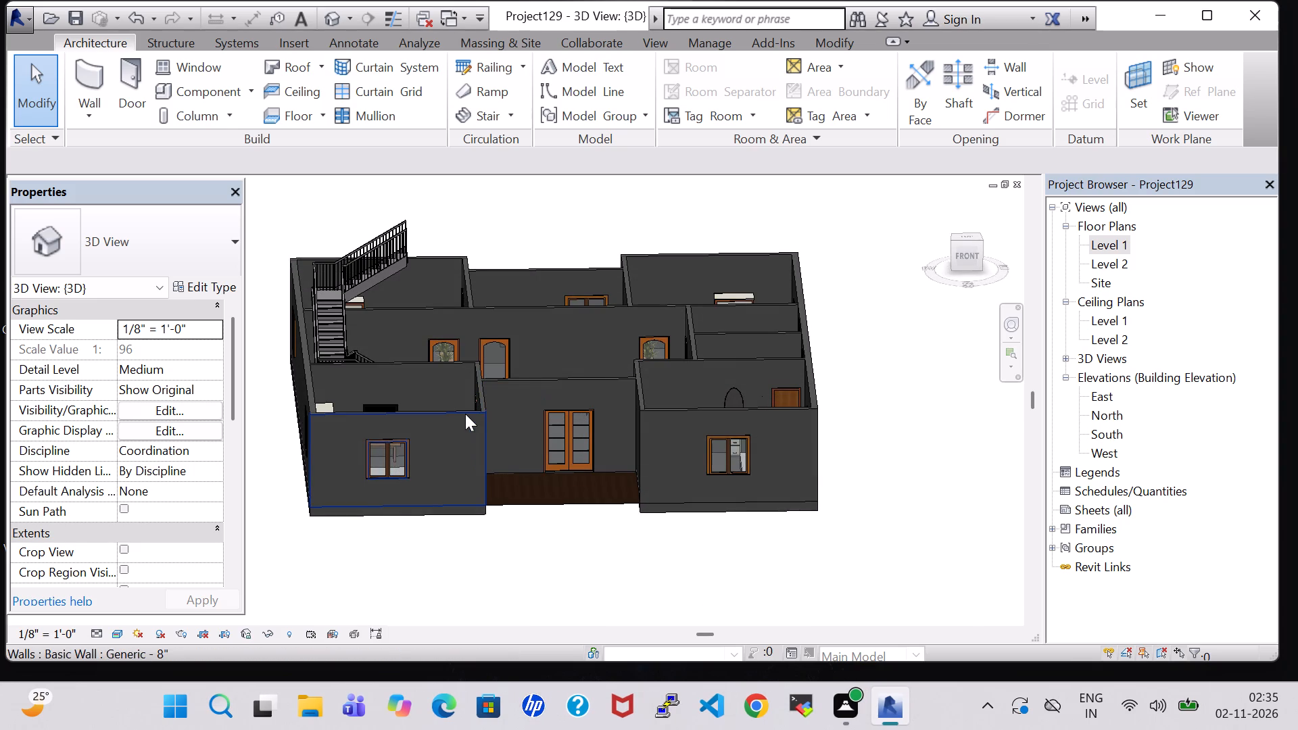
{"action": "left_click", "coordinate": [465, 414]}
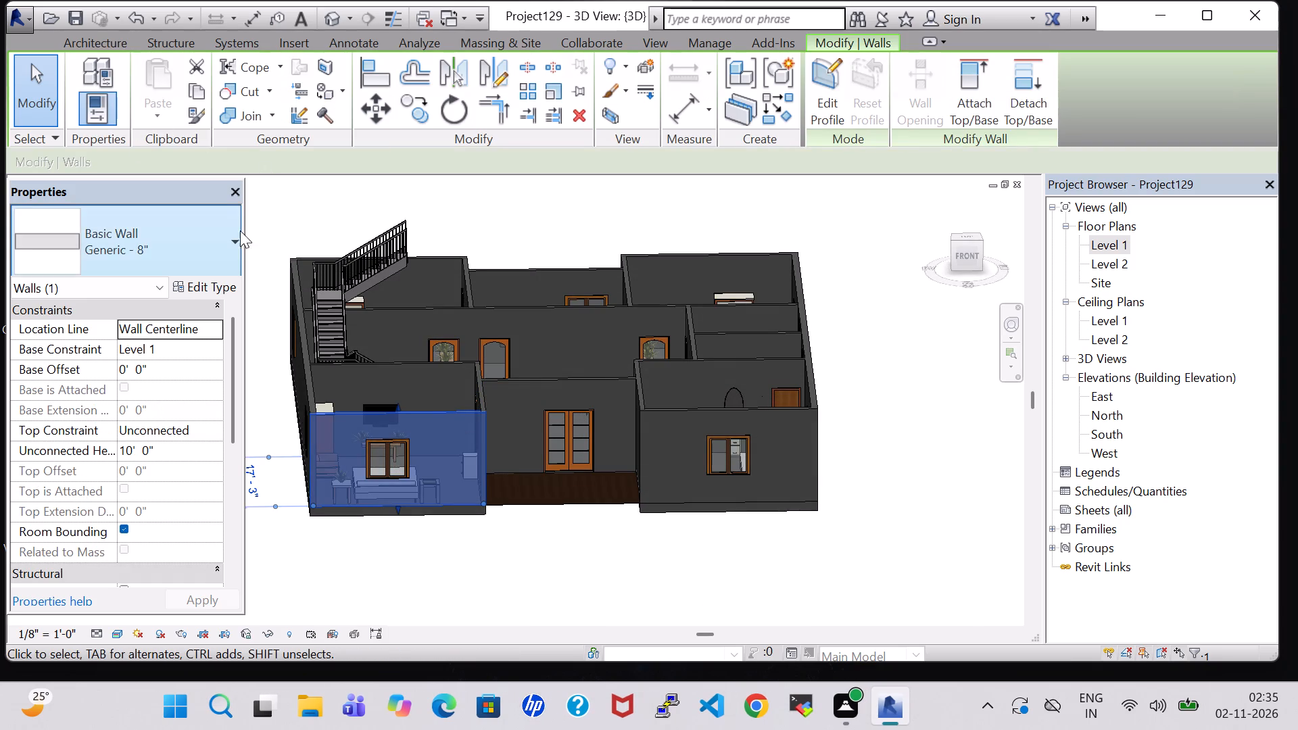
{"action": "left_click", "coordinate": [211, 283]}
{"action": "left_click", "coordinate": [620, 285]}
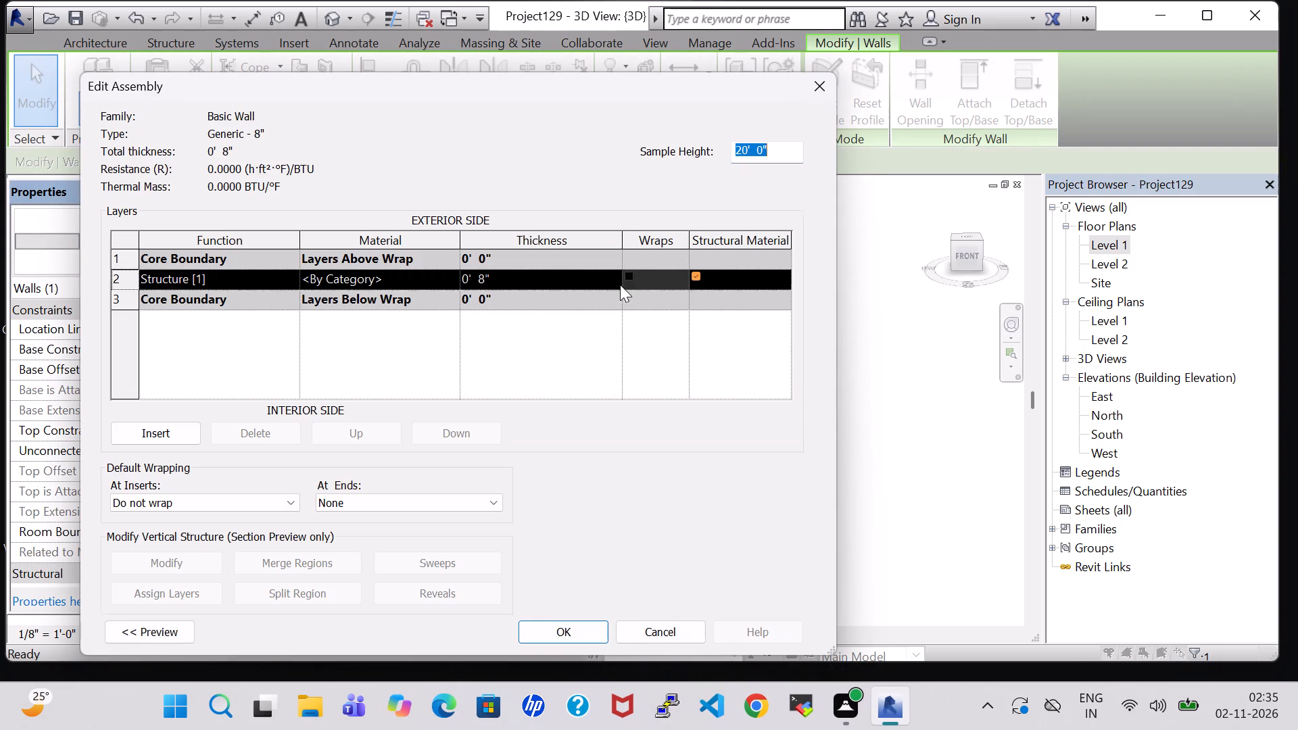
{"action": "left_click", "coordinate": [456, 277]}
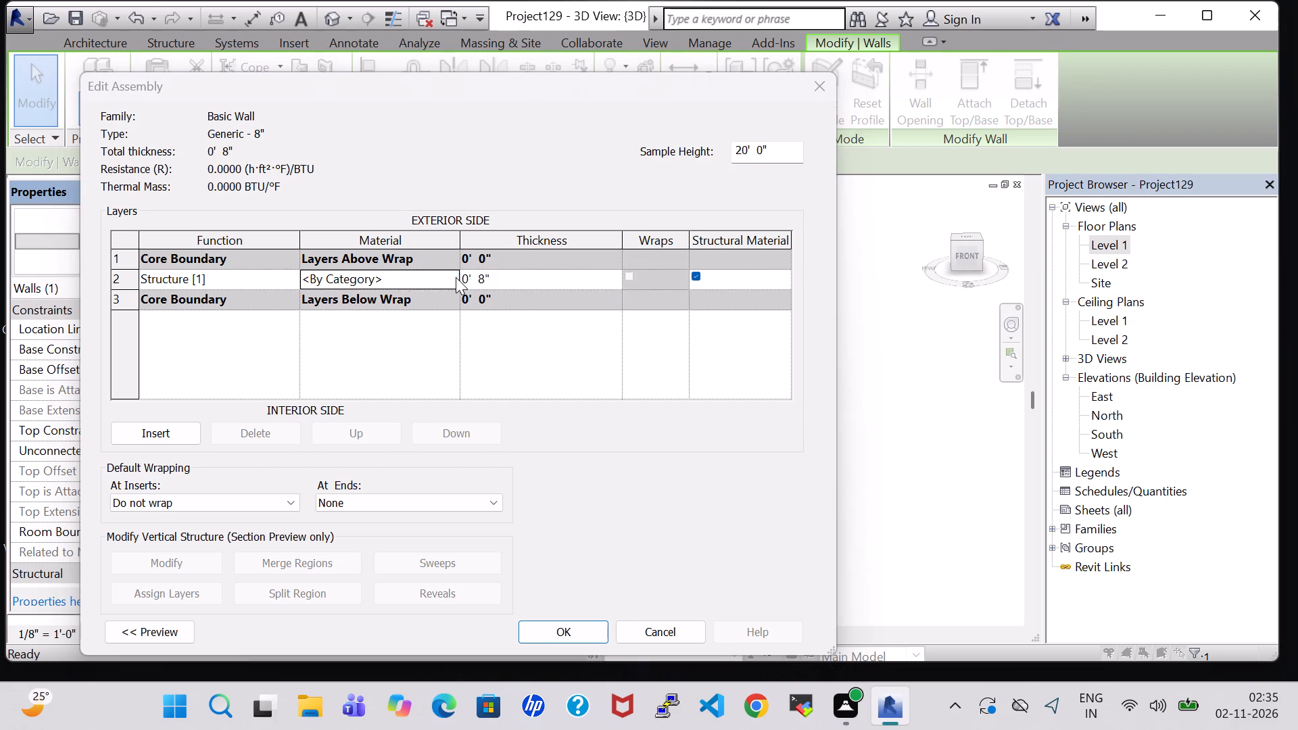
{"action": "scroll", "coordinate": [480, 359], "scroll_direction": "up", "scroll_amount": 12}
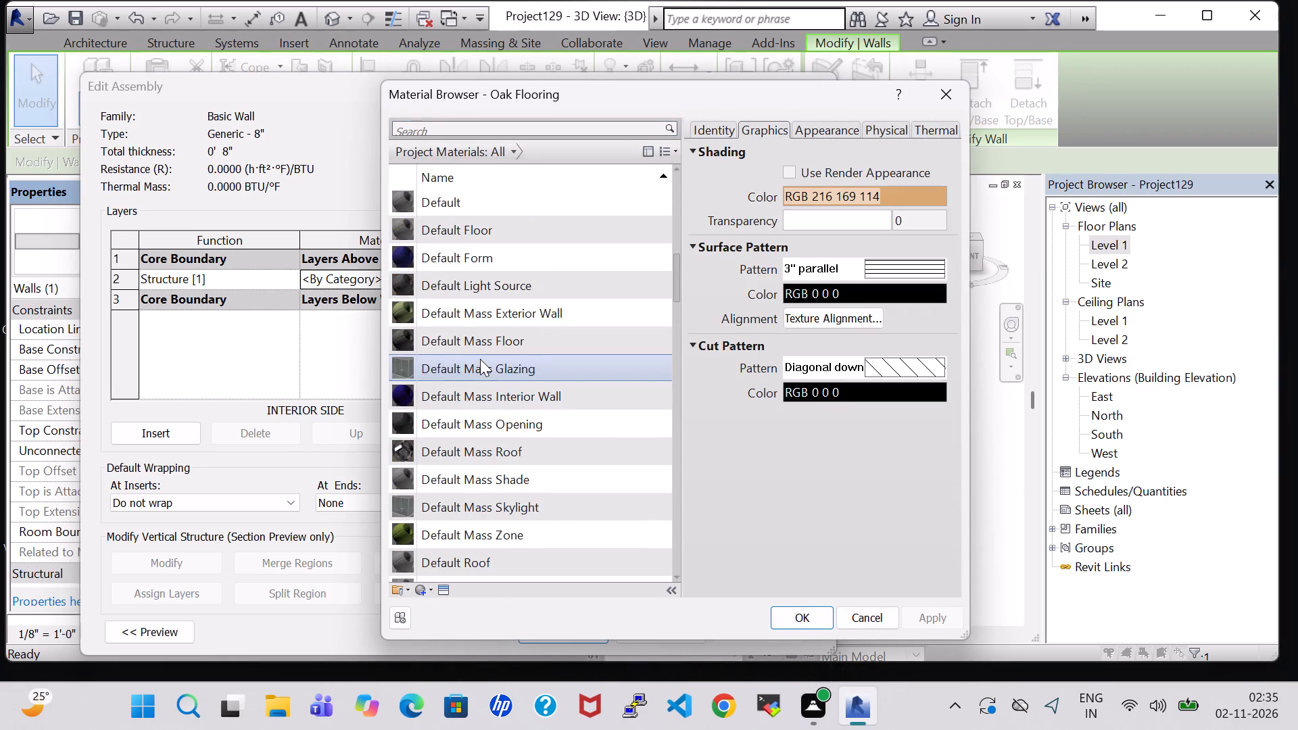
{"action": "scroll", "coordinate": [481, 344], "scroll_direction": "up", "scroll_amount": 12}
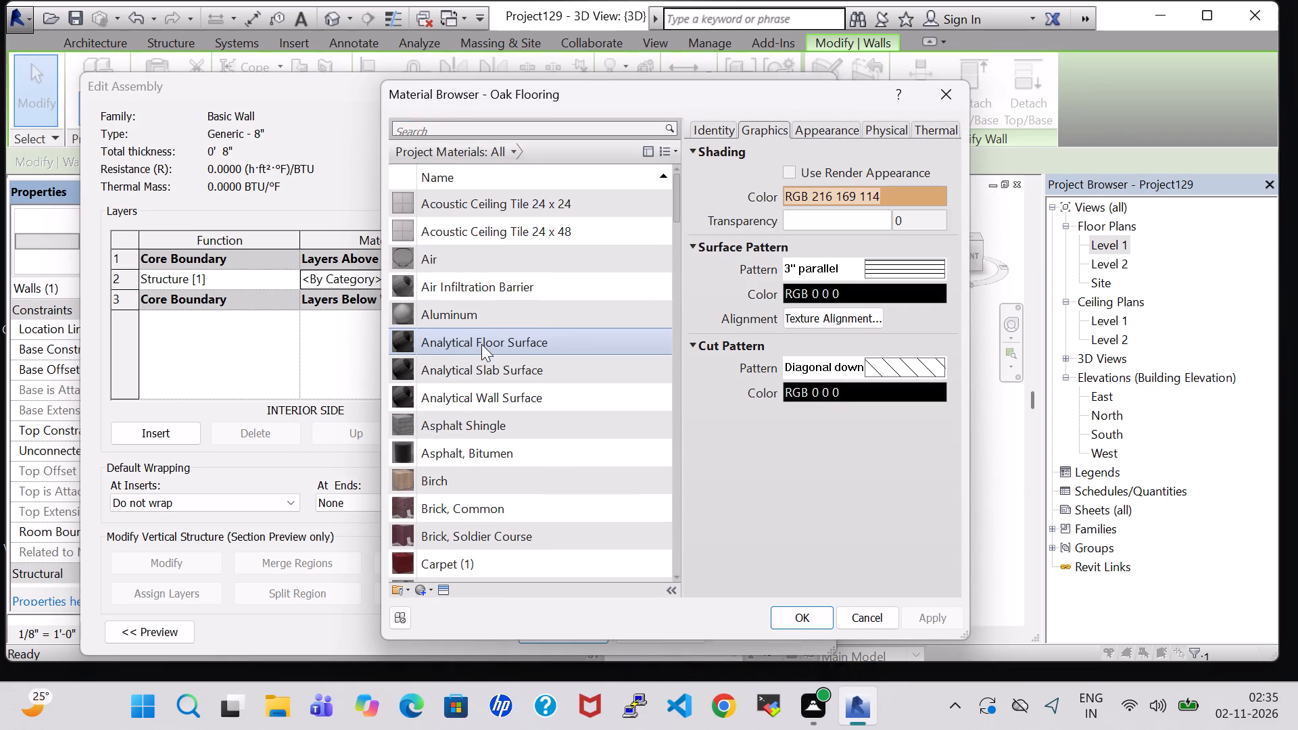
{"action": "scroll", "coordinate": [481, 344], "scroll_direction": "down", "scroll_amount": 1}
{"action": "left_click", "coordinate": [492, 431]}
{"action": "left_click", "coordinate": [811, 623]}
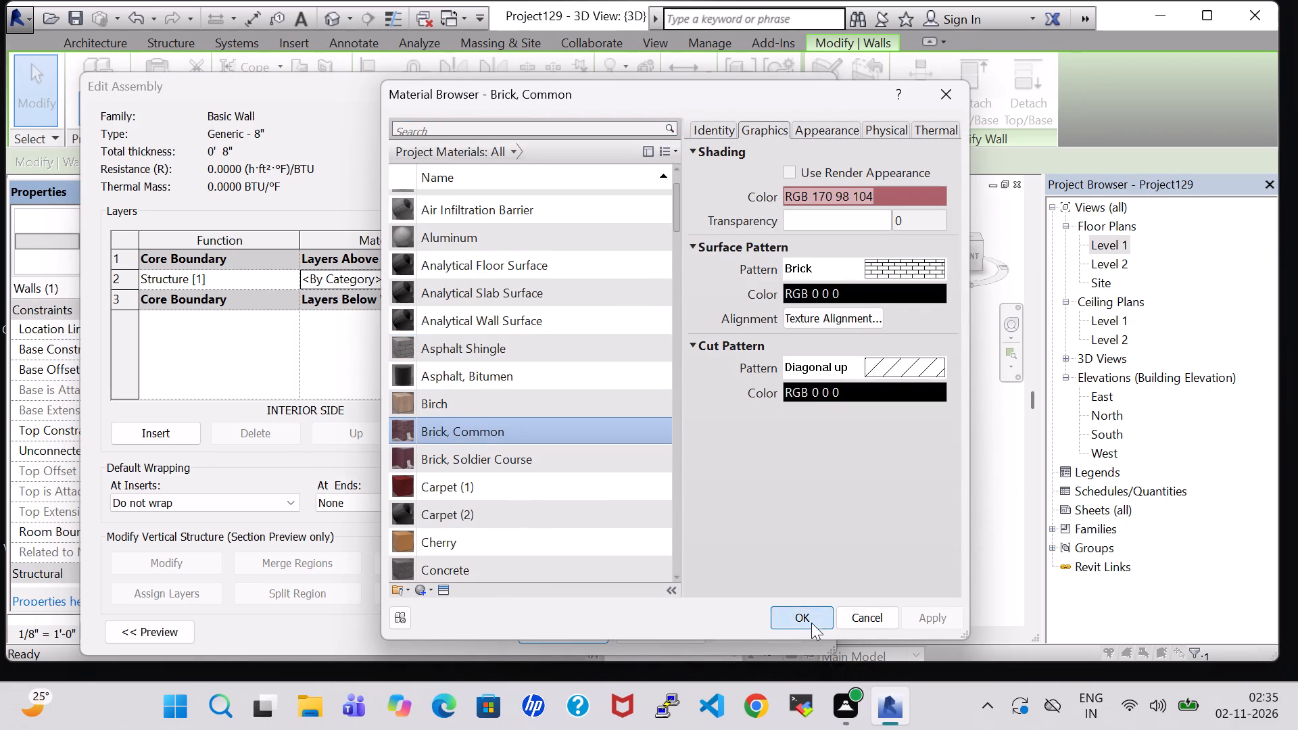
{"action": "left_click", "coordinate": [575, 633]}
{"action": "left_click", "coordinate": [598, 628]}
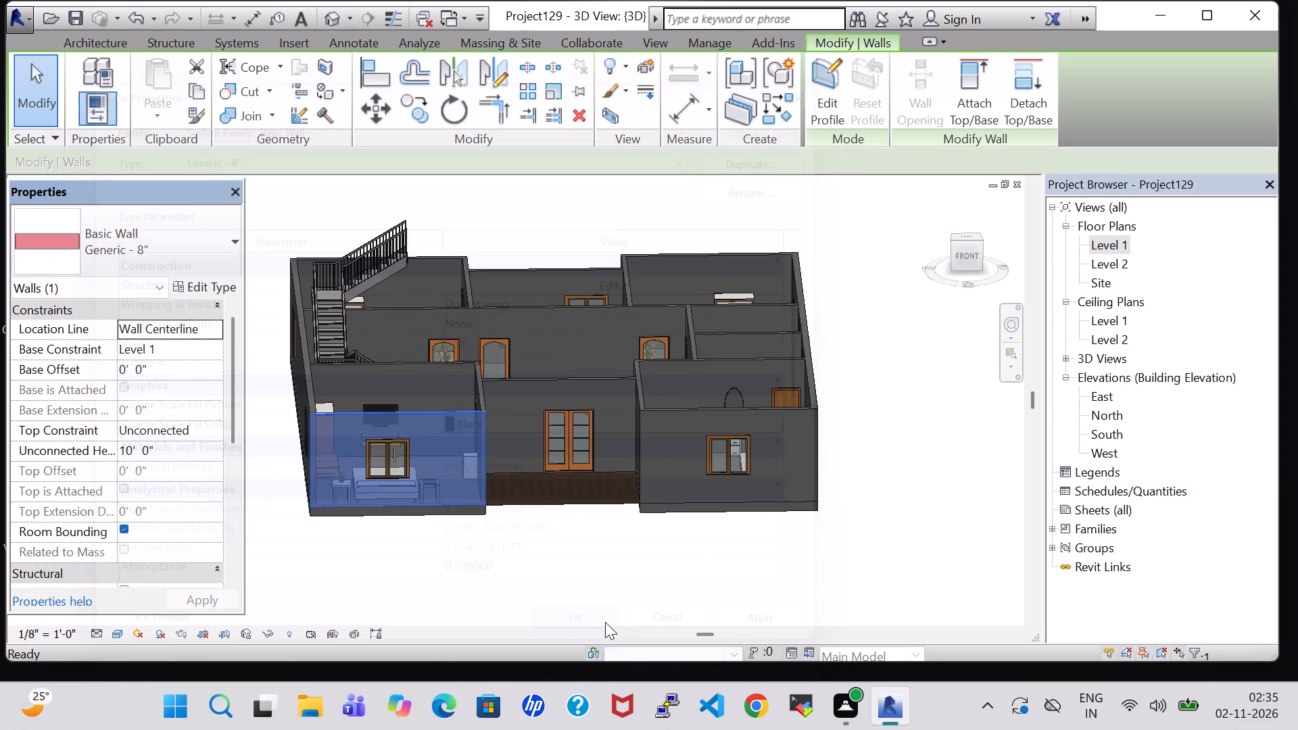
{"action": "left_click", "coordinate": [886, 506]}
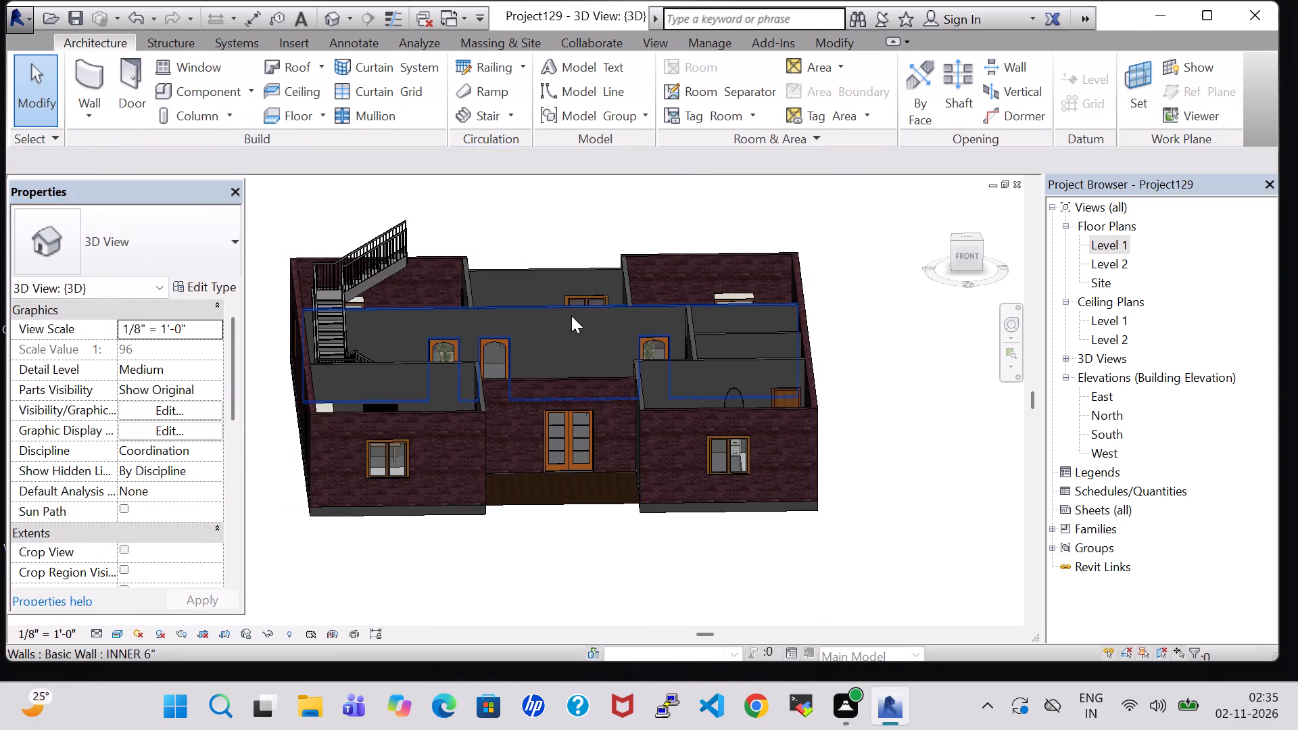
Assign the Brick, Common material to the structure layer of the INNER 6" interior wall type.
{"action": "left_click", "coordinate": [571, 316]}
{"action": "left_click", "coordinate": [214, 289]}
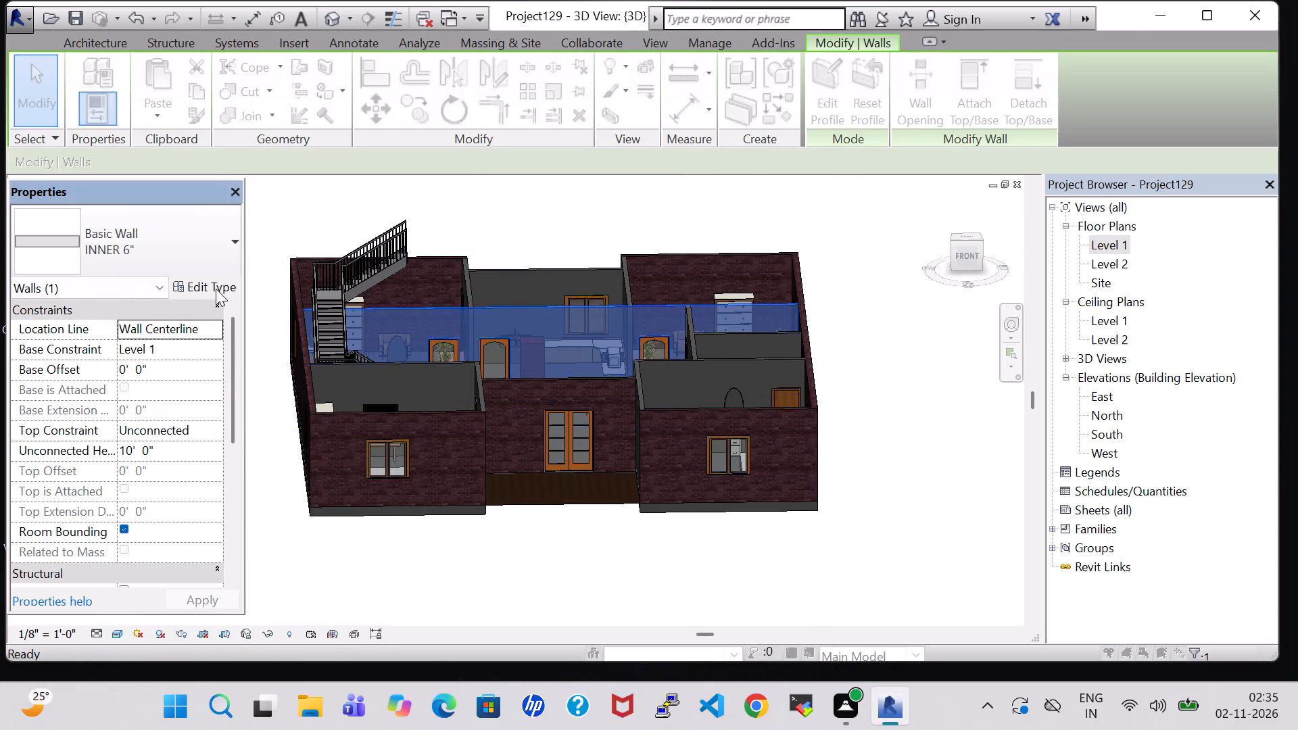
{"action": "left_click", "coordinate": [629, 289]}
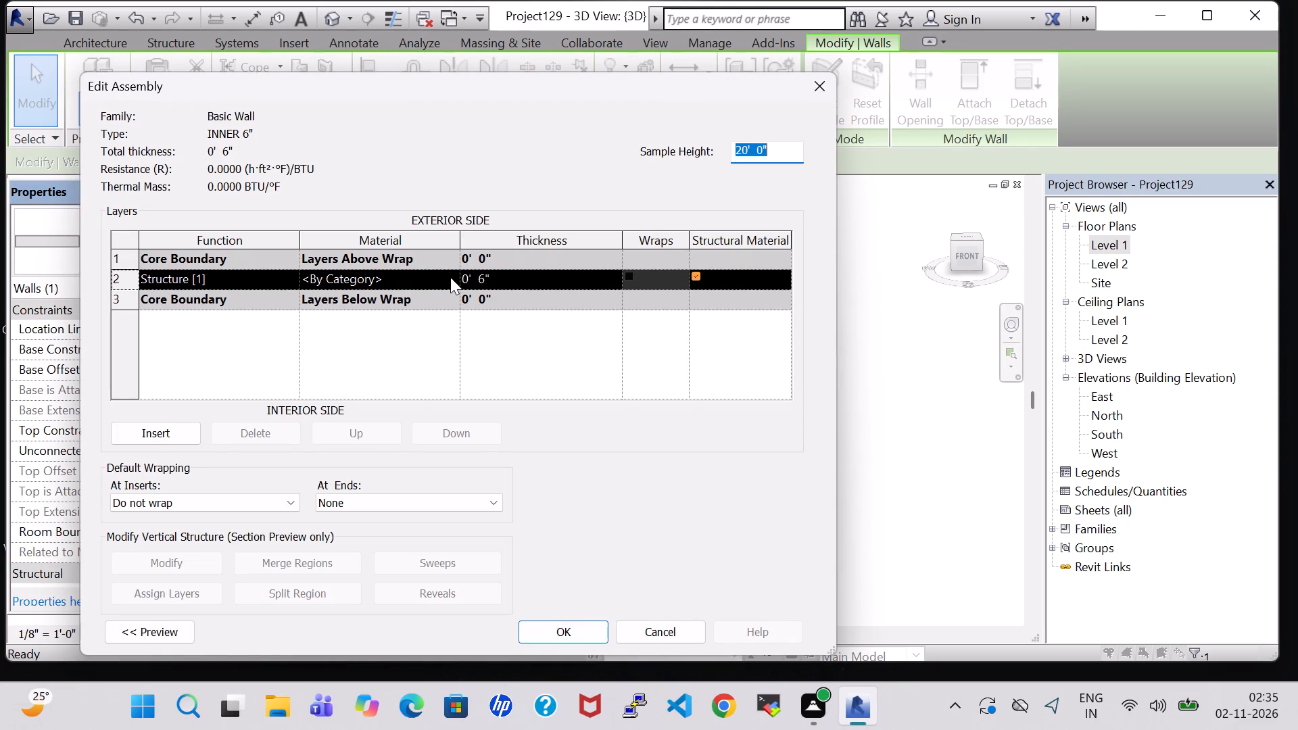
{"action": "left_click", "coordinate": [452, 274]}
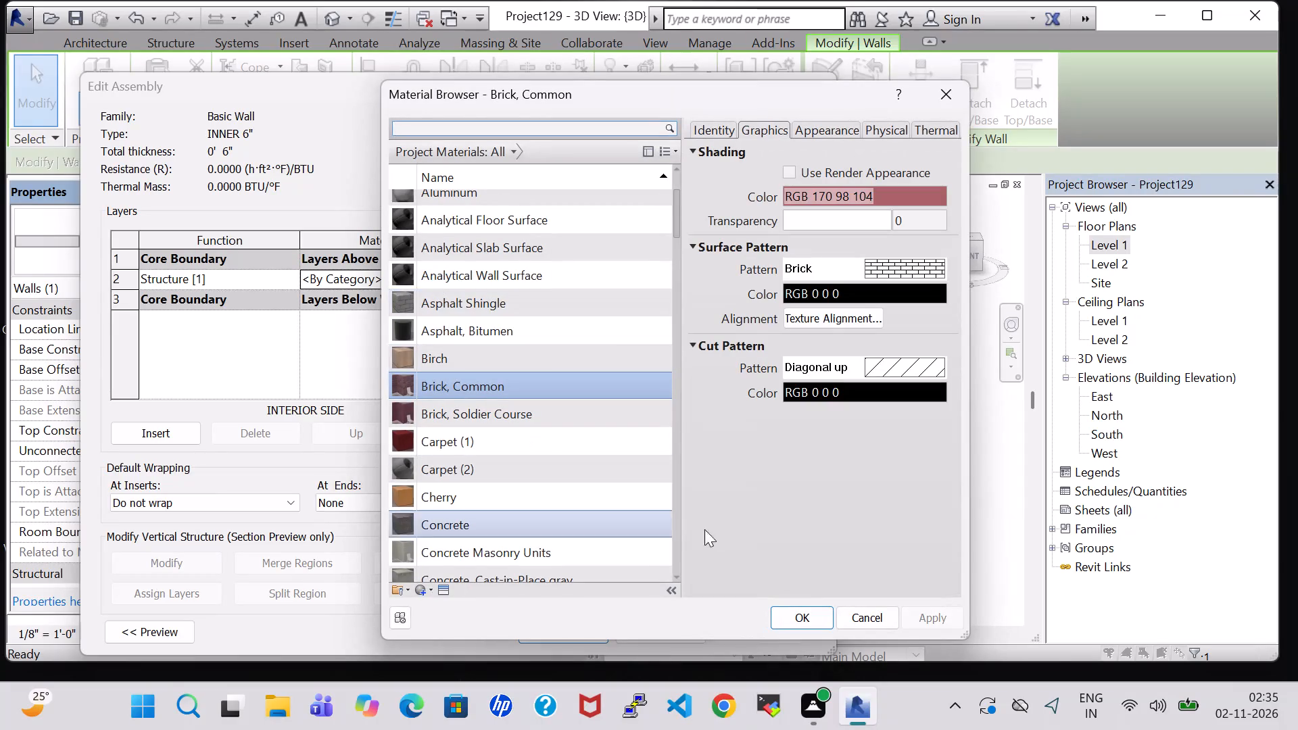
{"action": "left_click", "coordinate": [827, 616]}
{"action": "left_click", "coordinate": [597, 621]}
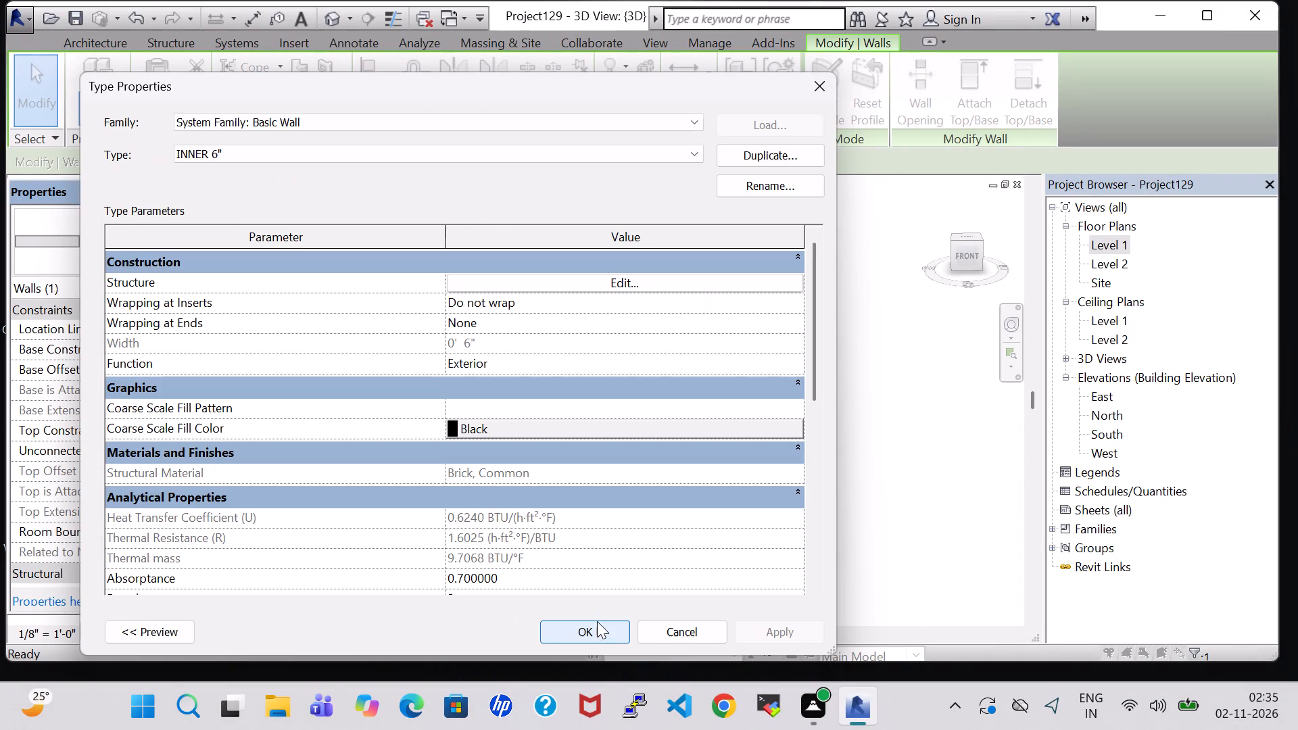
{"action": "left_click", "coordinate": [578, 627]}
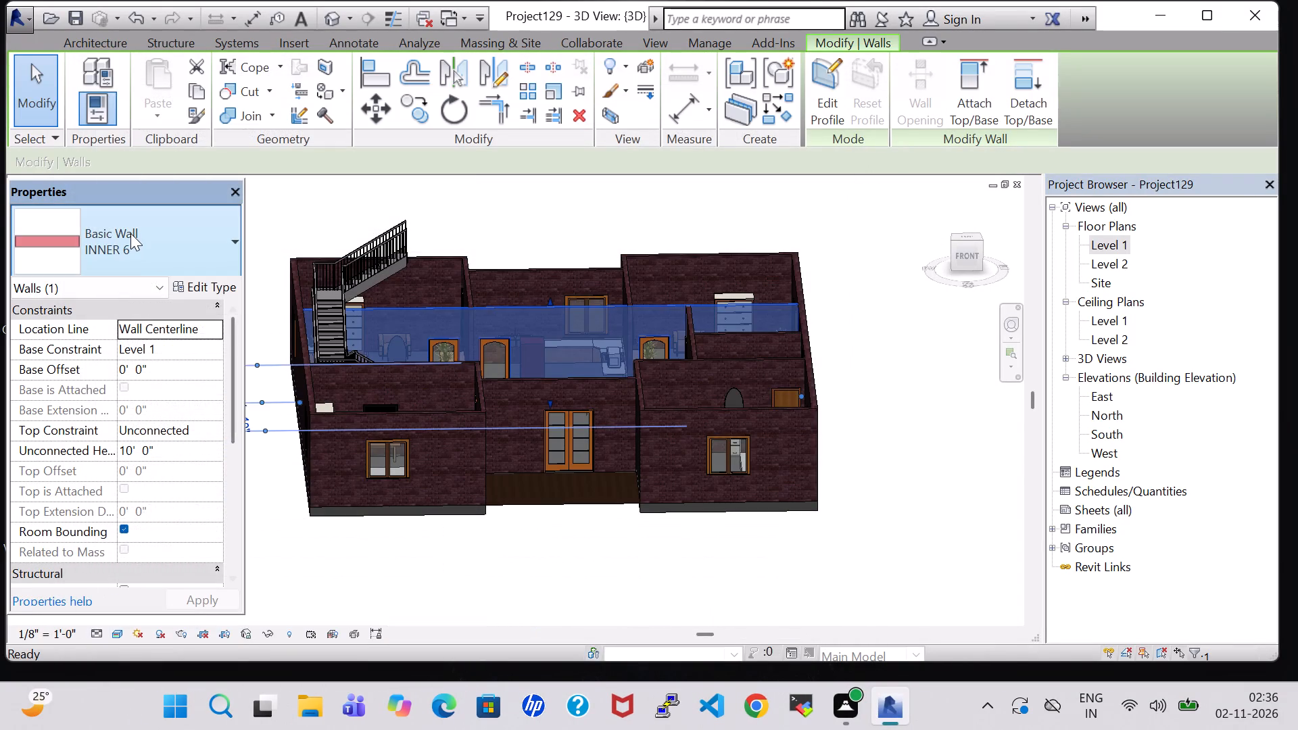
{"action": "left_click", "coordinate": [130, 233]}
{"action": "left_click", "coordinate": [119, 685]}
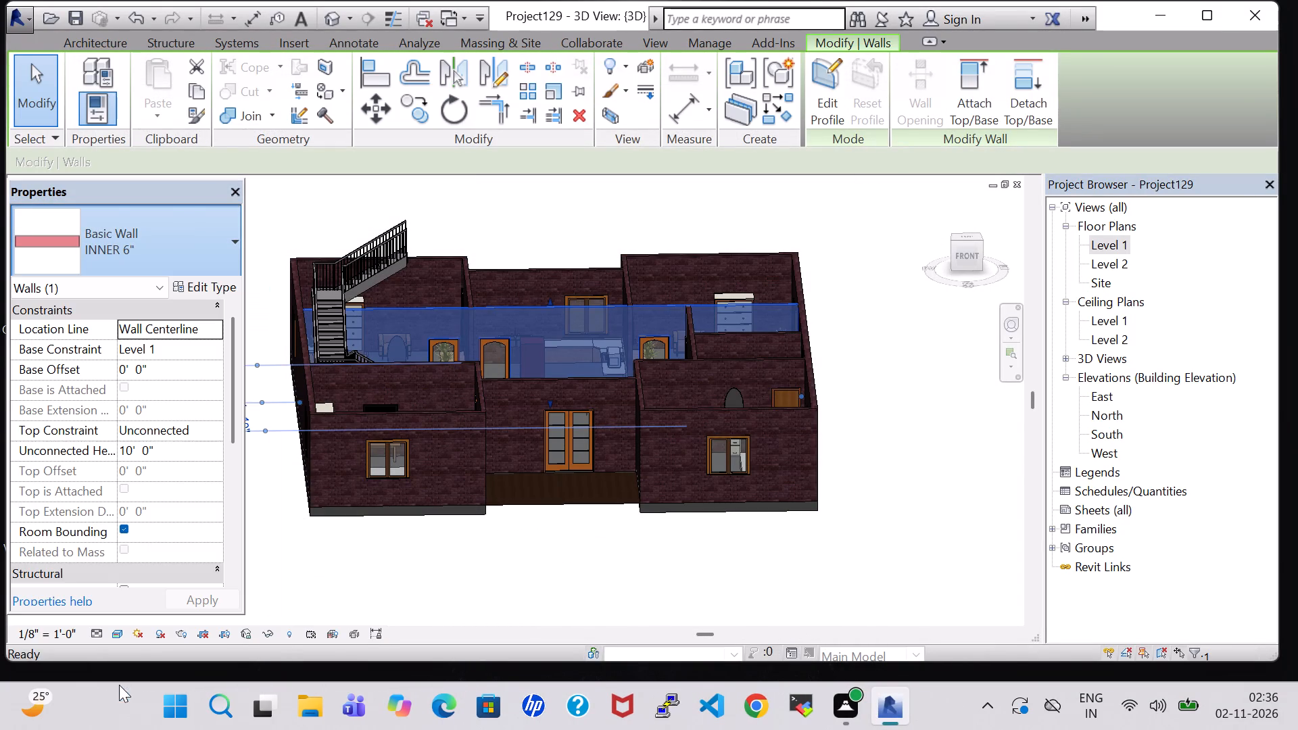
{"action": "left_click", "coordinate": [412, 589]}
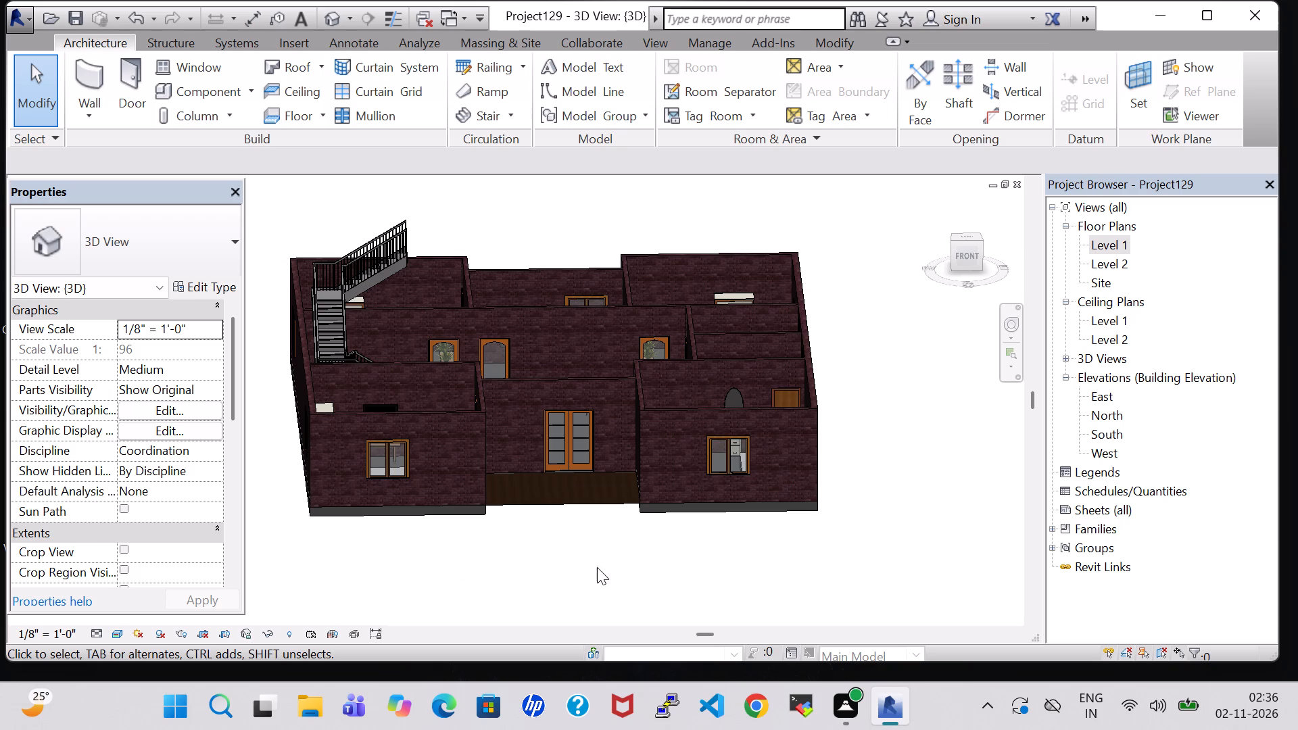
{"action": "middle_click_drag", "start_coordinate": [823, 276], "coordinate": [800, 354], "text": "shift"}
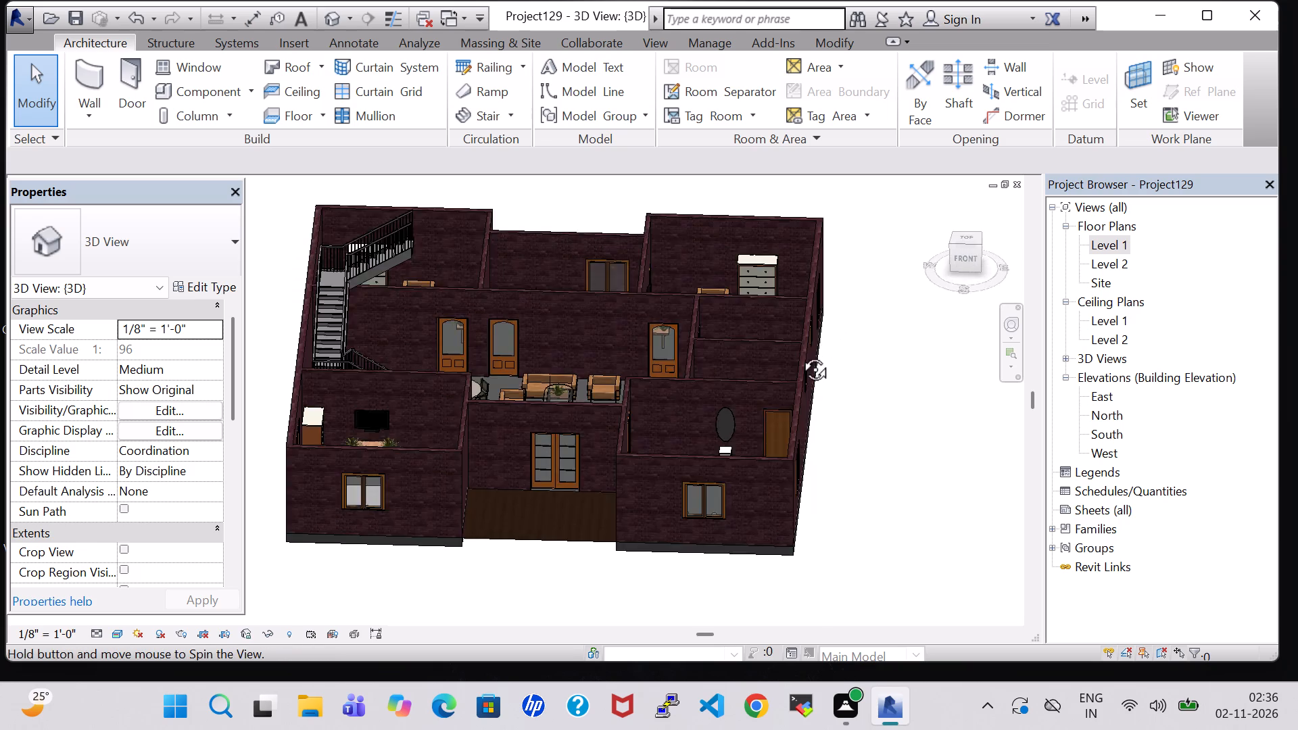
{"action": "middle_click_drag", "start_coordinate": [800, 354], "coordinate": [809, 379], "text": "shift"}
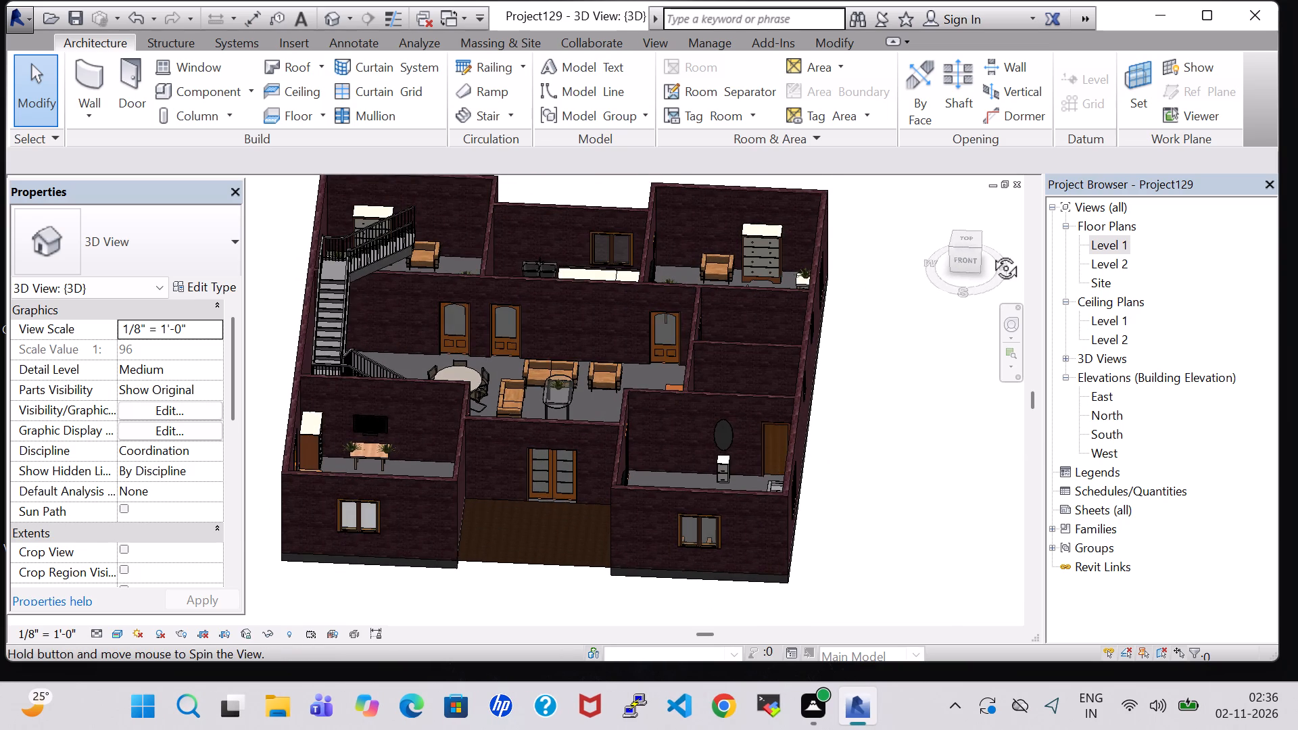
On the Level 1 floor plan, place a tagged room in the entrance recess between Bedroom-4 and Bedroom-3.
{"action": "double_click", "coordinate": [1106, 243]}
{"action": "scroll", "coordinate": [815, 277], "scroll_direction": "down", "scroll_amount": 3}
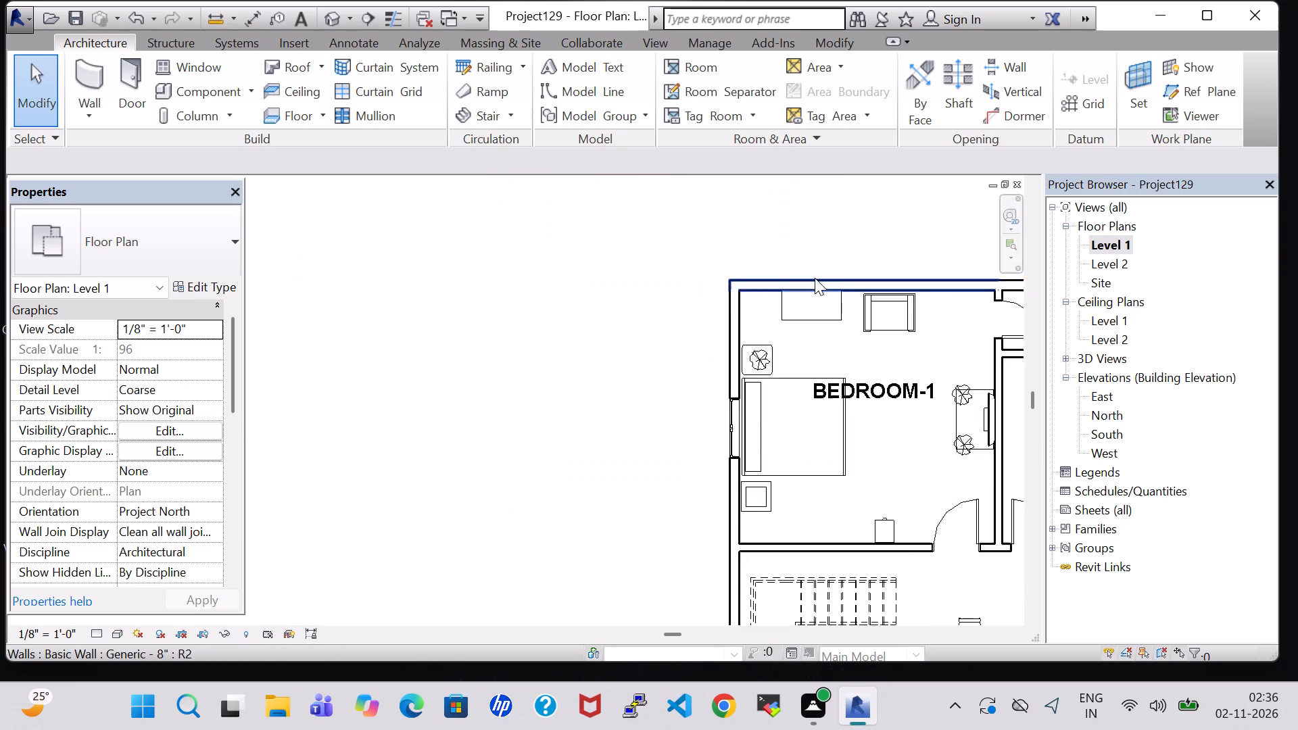
{"action": "scroll", "coordinate": [815, 278], "scroll_direction": "down", "scroll_amount": 4}
{"action": "middle_click_drag", "start_coordinate": [815, 278], "coordinate": [554, 270]}
{"action": "left_click", "coordinate": [696, 70]}
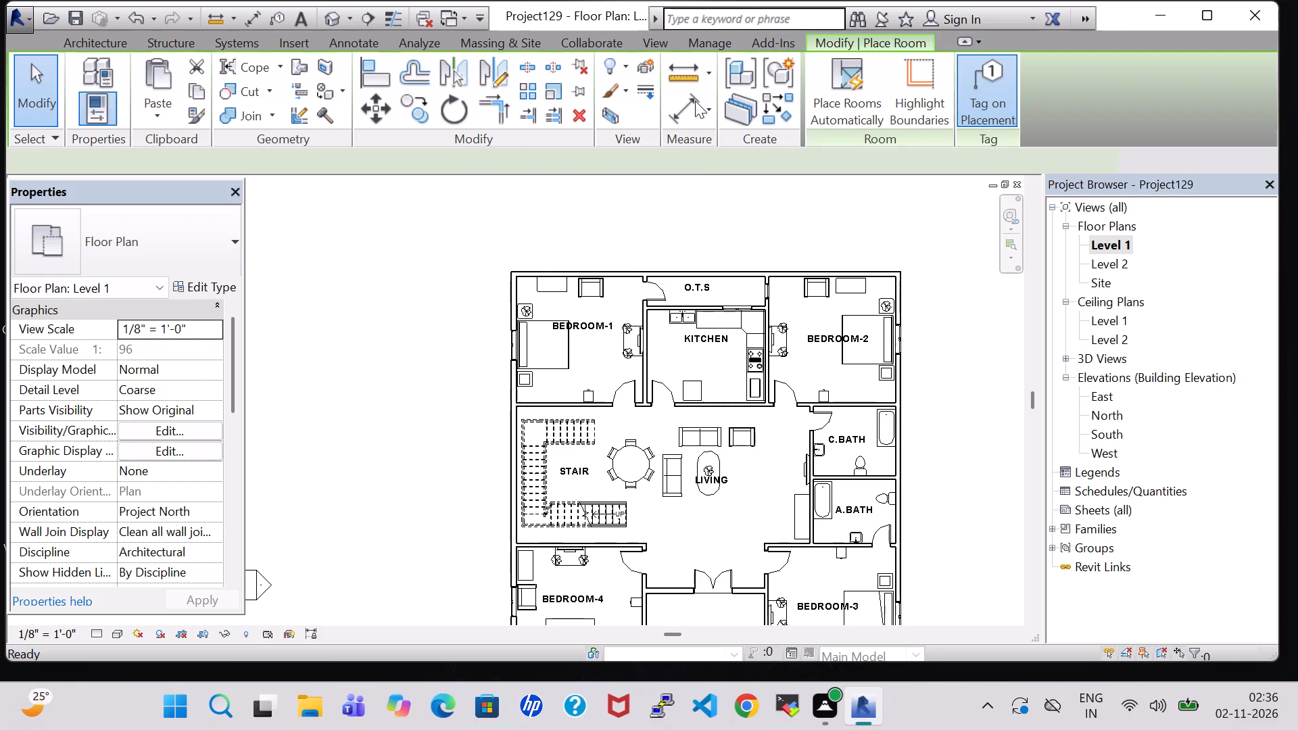
{"action": "middle_click_drag", "start_coordinate": [704, 468], "coordinate": [682, 358]}
{"action": "left_click", "coordinate": [675, 514]}
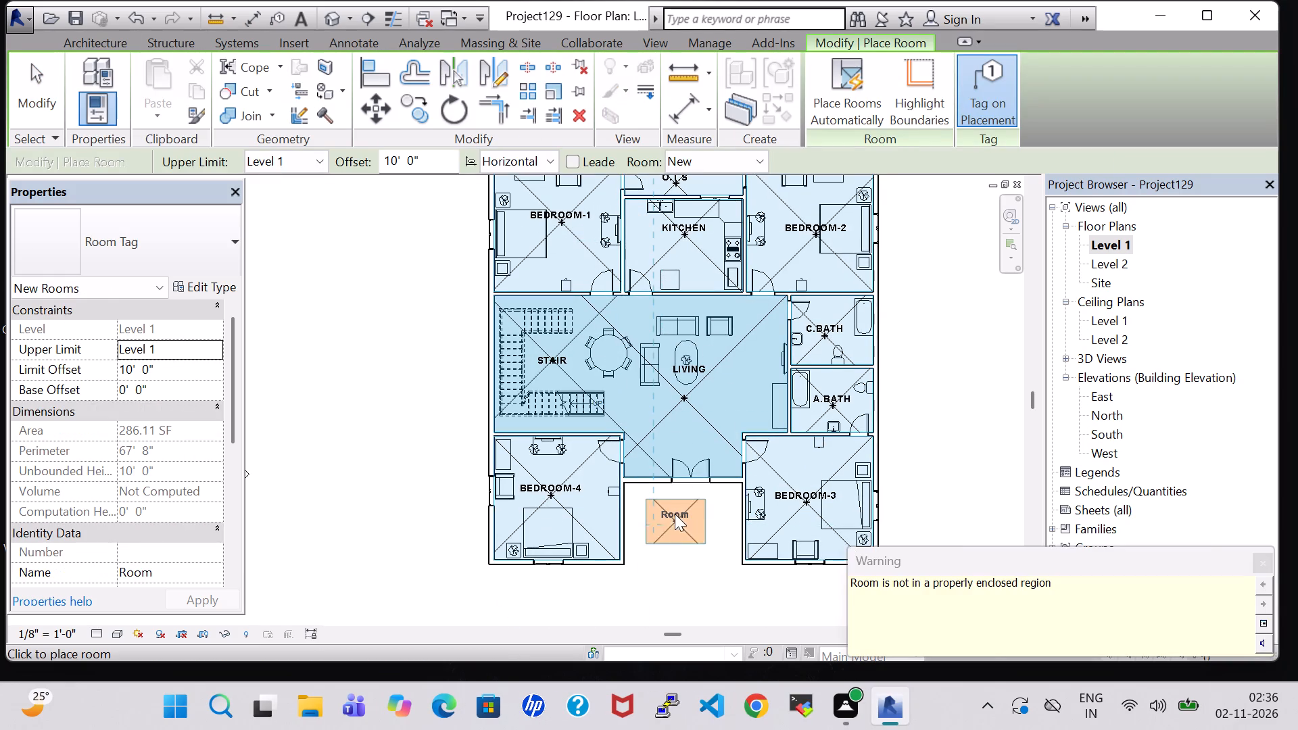
{"action": "left_click", "coordinate": [1261, 560]}
{"action": "key", "text": "Escape"}
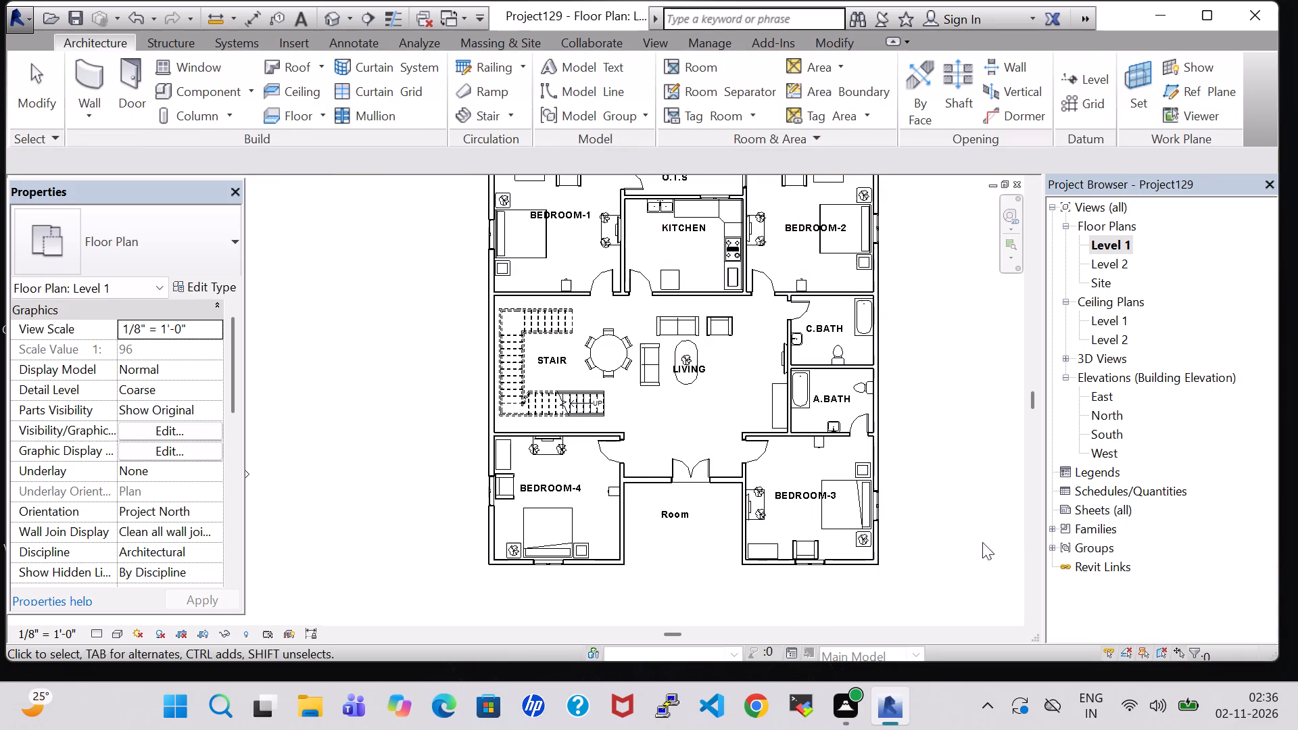
Rename the entrance recess room as PORCH.
{"action": "left_click", "coordinate": [681, 515]}
{"action": "left_click", "coordinate": [681, 515]}
{"action": "key", "text": "BackSpace"}
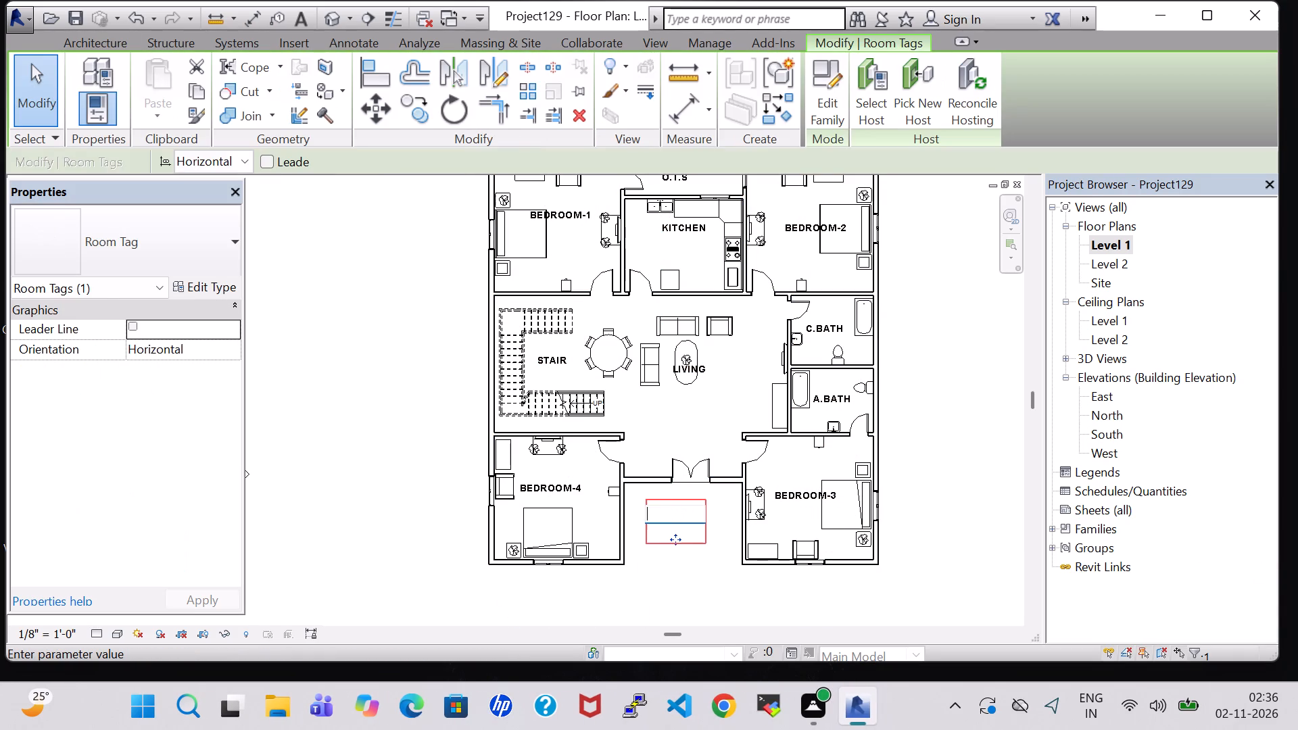
{"action": "type", "text": "PORCH"}
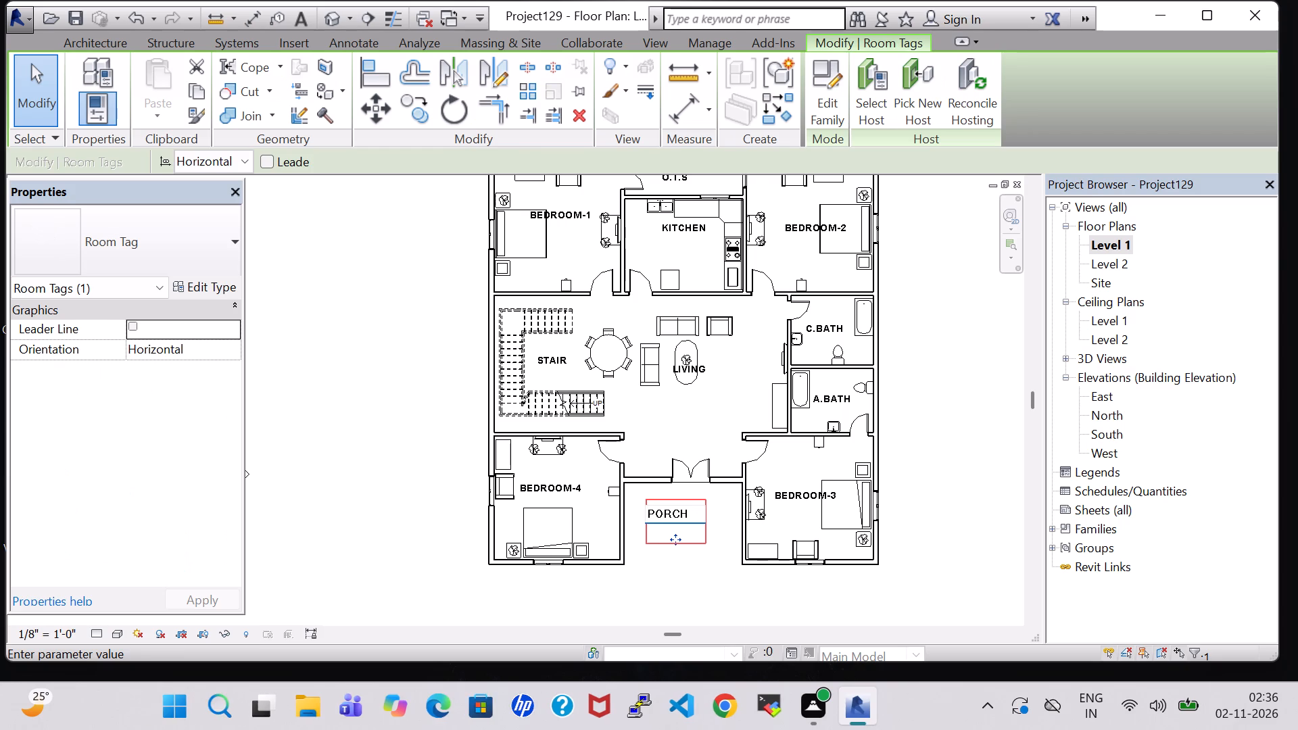
{"action": "key", "text": "Return"}
Nudge the PORCH room tag slightly toward Bedroom-3 to centre it in the recess.
{"action": "key", "text": "Right"}
{"action": "key", "text": "Right"}
{"action": "key", "text": "Right"}
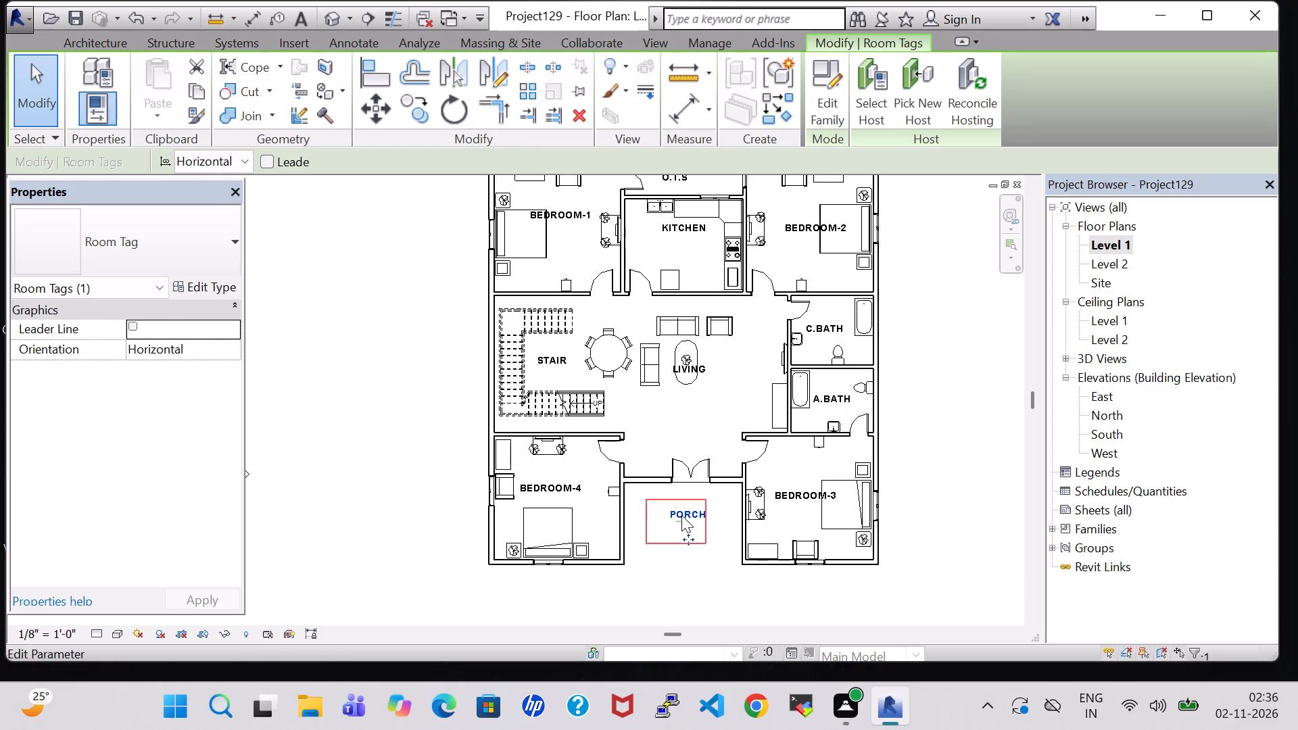
{"action": "key", "text": "Left"}
{"action": "left_click", "coordinate": [898, 415]}
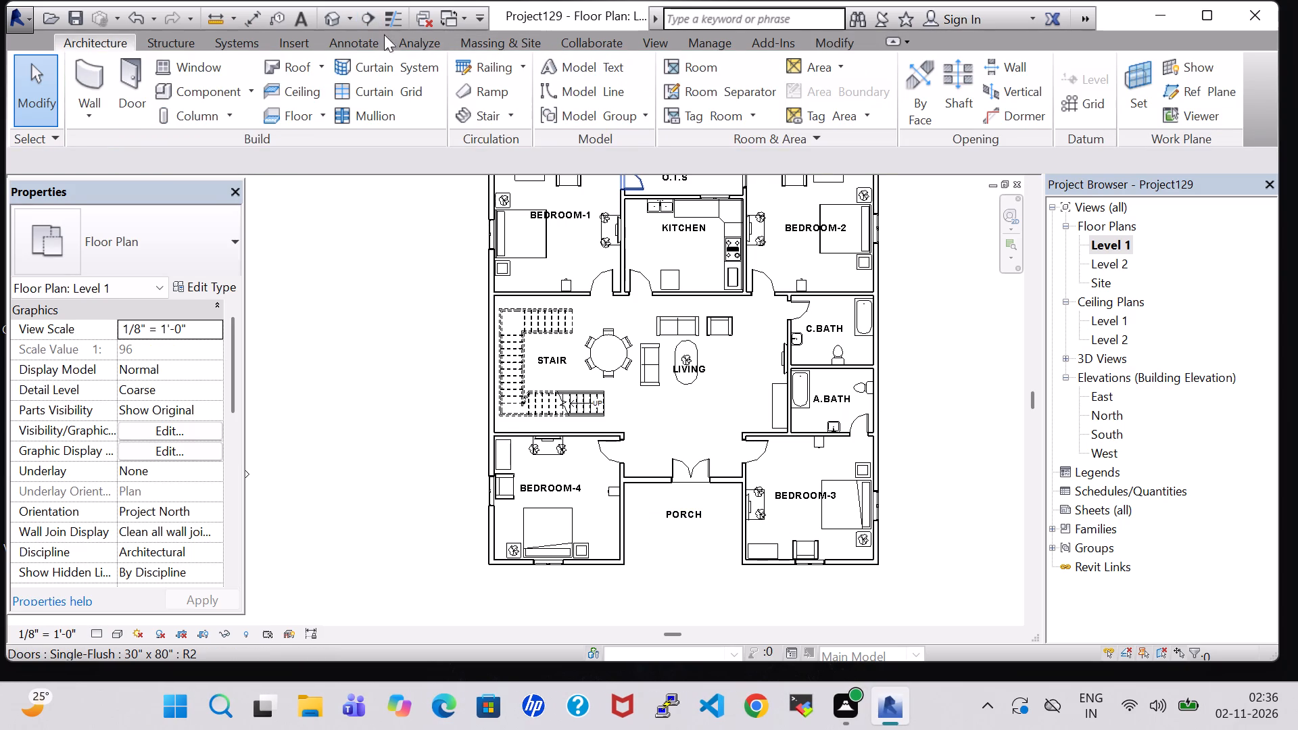
Place four RPC Plant - Tropical Agave - 1.5' plants near the corners of the porch, matching the plant in Bedroom-1.
{"action": "left_click", "coordinate": [505, 197]}
{"action": "right_click", "coordinate": [505, 197]}
{"action": "left_click", "coordinate": [646, 368]}
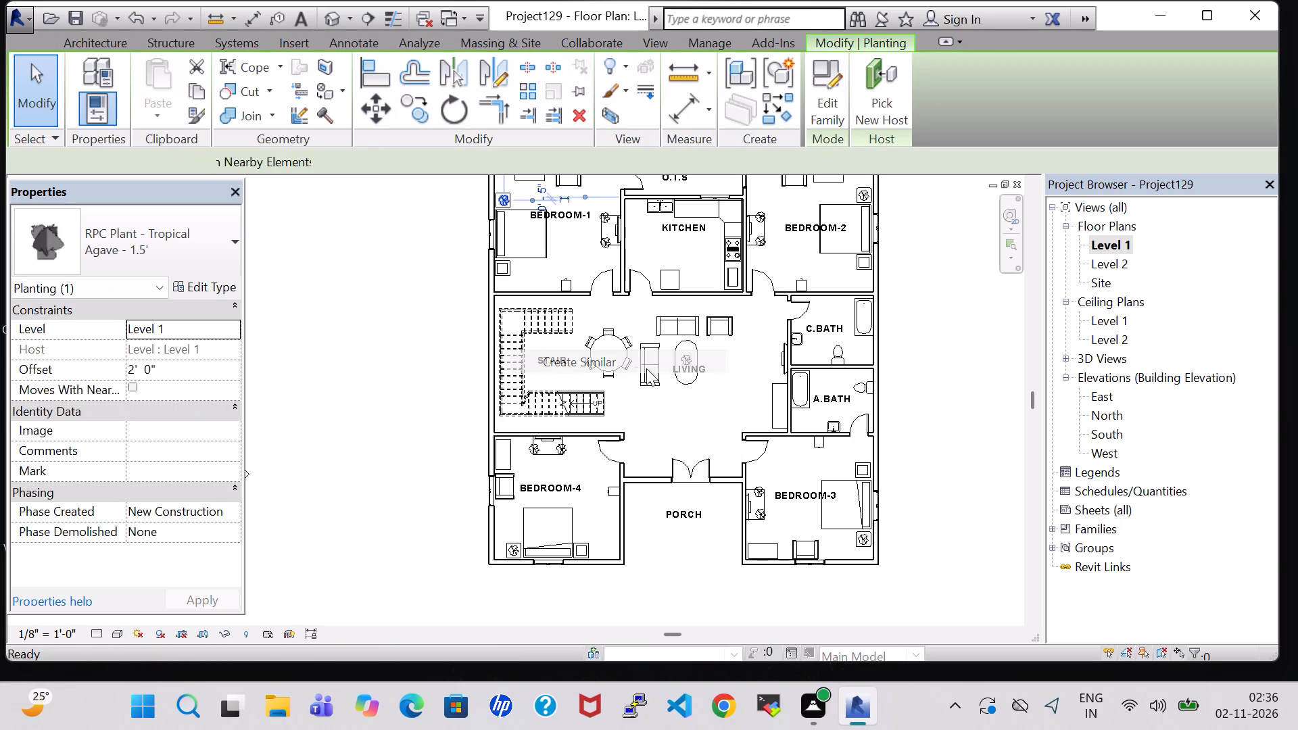
{"action": "scroll", "coordinate": [656, 520], "scroll_direction": "up", "scroll_amount": 2}
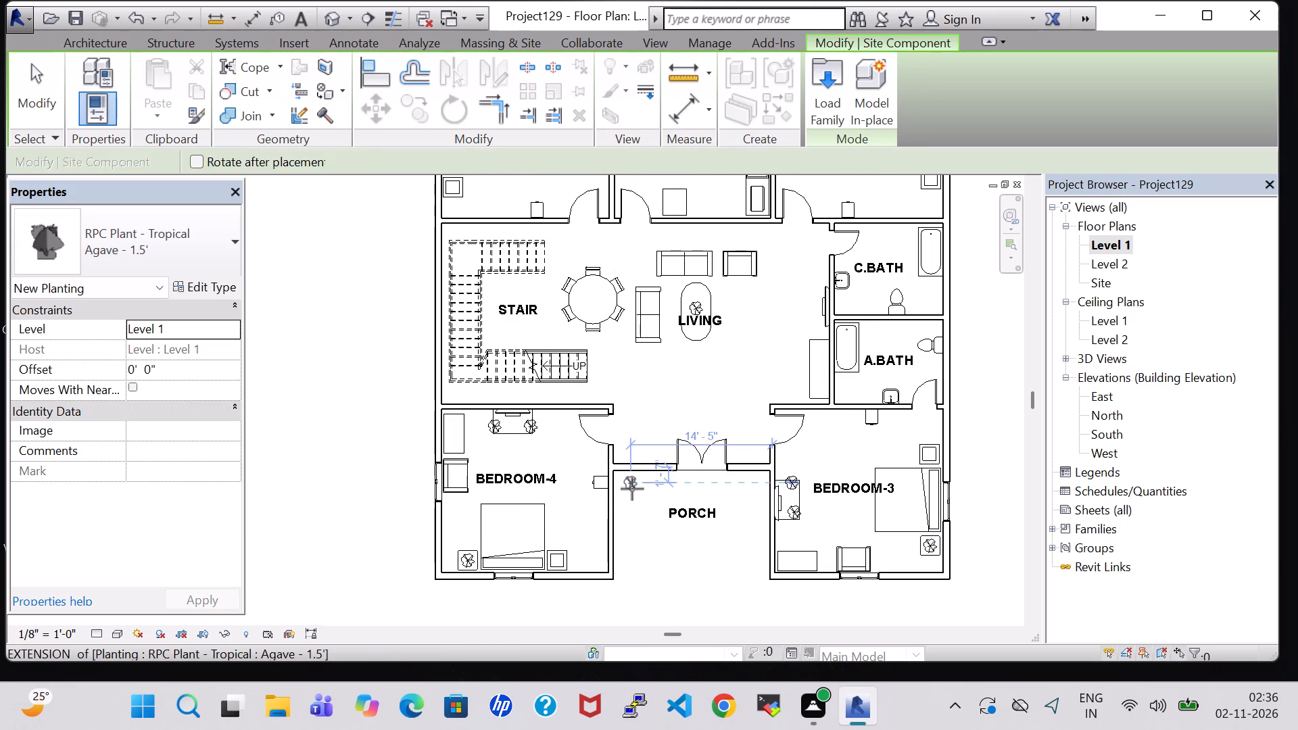
{"action": "left_click", "coordinate": [633, 489]}
{"action": "left_click", "coordinate": [638, 554]}
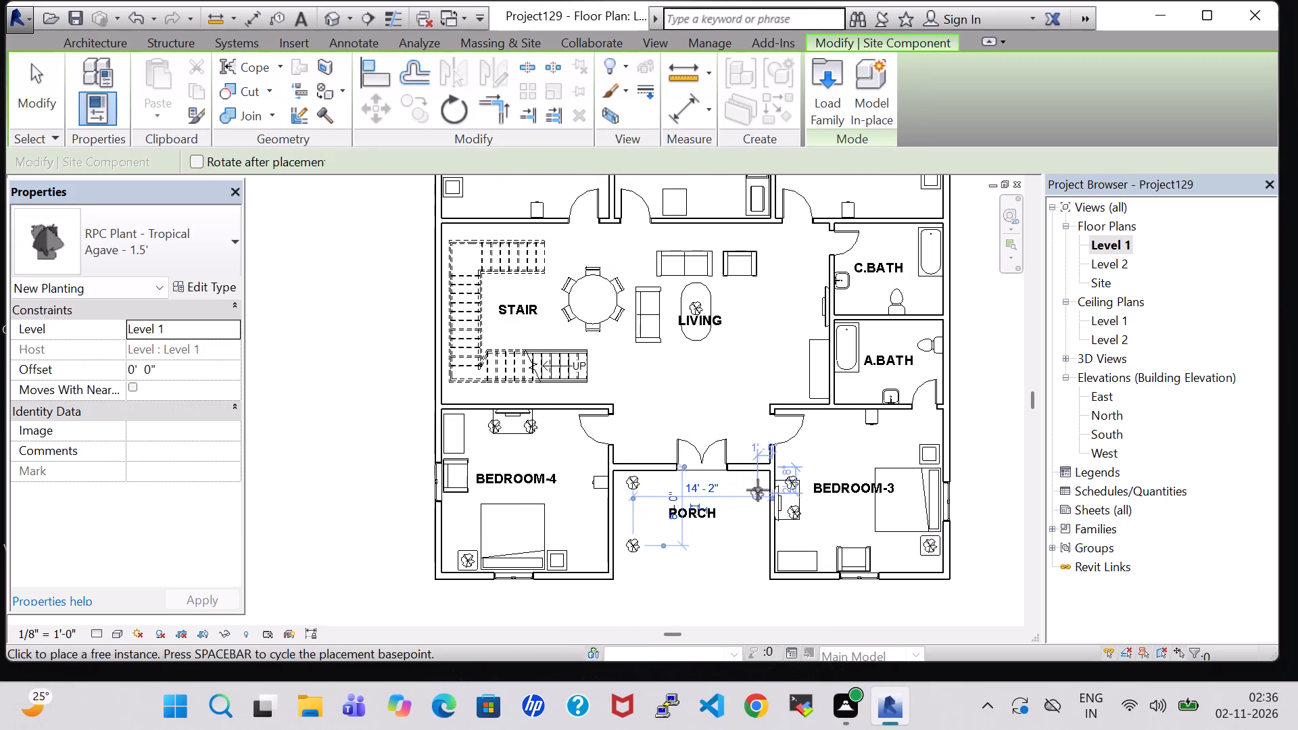
{"action": "left_click", "coordinate": [752, 489]}
{"action": "left_click", "coordinate": [748, 555]}
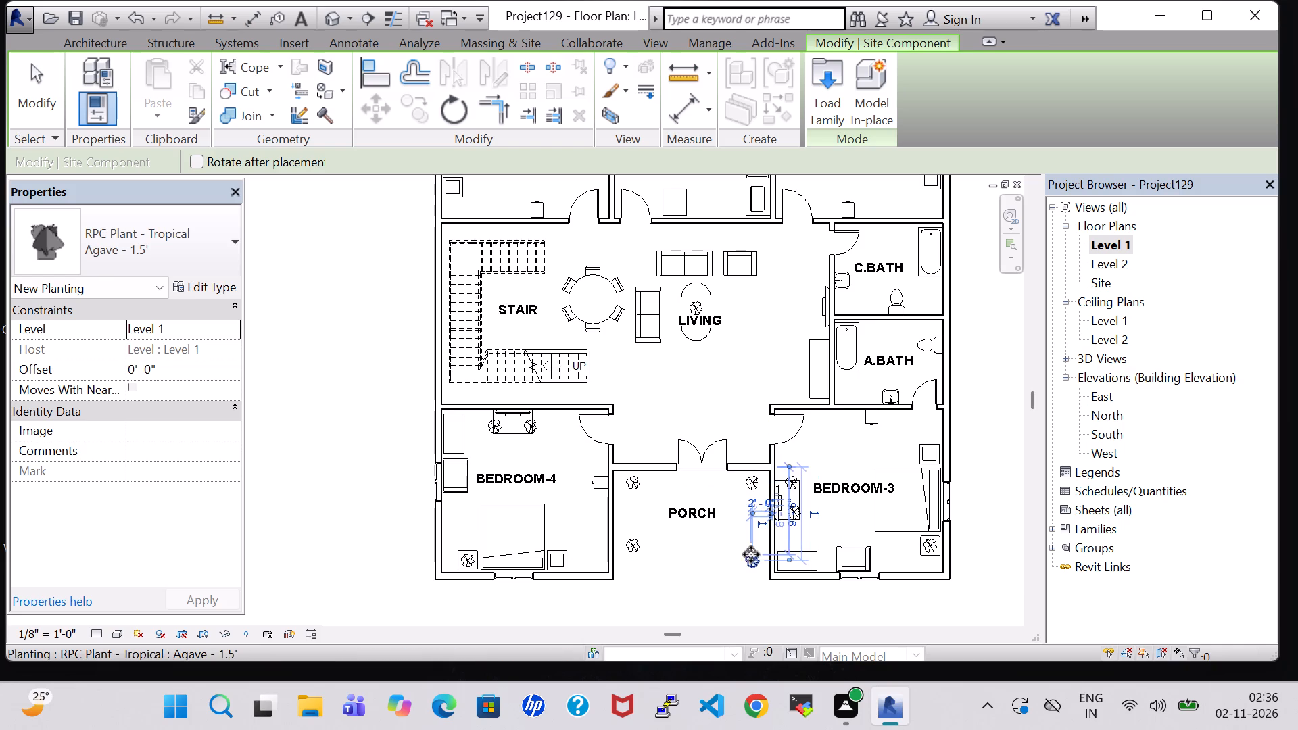
{"action": "key", "text": "Escape"}
{"action": "key", "text": "Escape"}
Change the porch plant beside the entrance wall on the Bedroom-4 side to the Crane Lily - 3' type.
{"action": "left_click", "coordinate": [640, 480]}
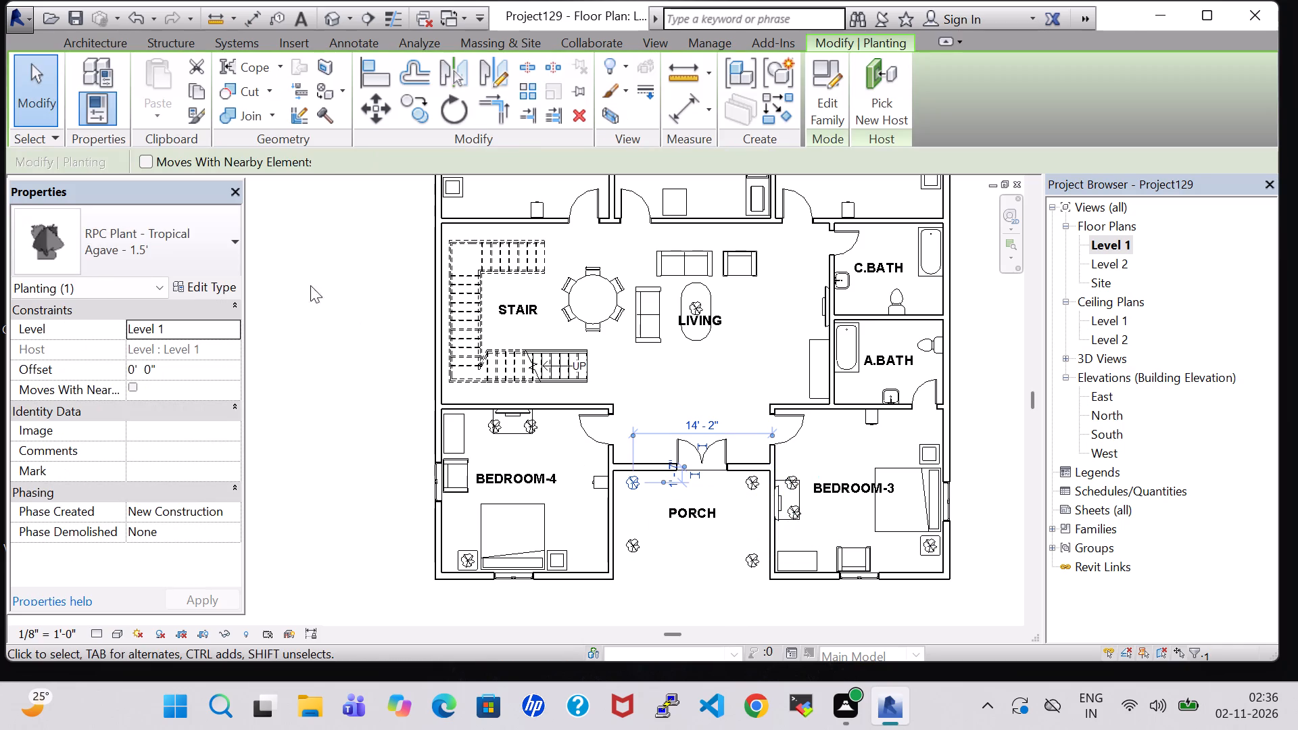
{"action": "left_click", "coordinate": [112, 235]}
{"action": "left_click", "coordinate": [135, 333]}
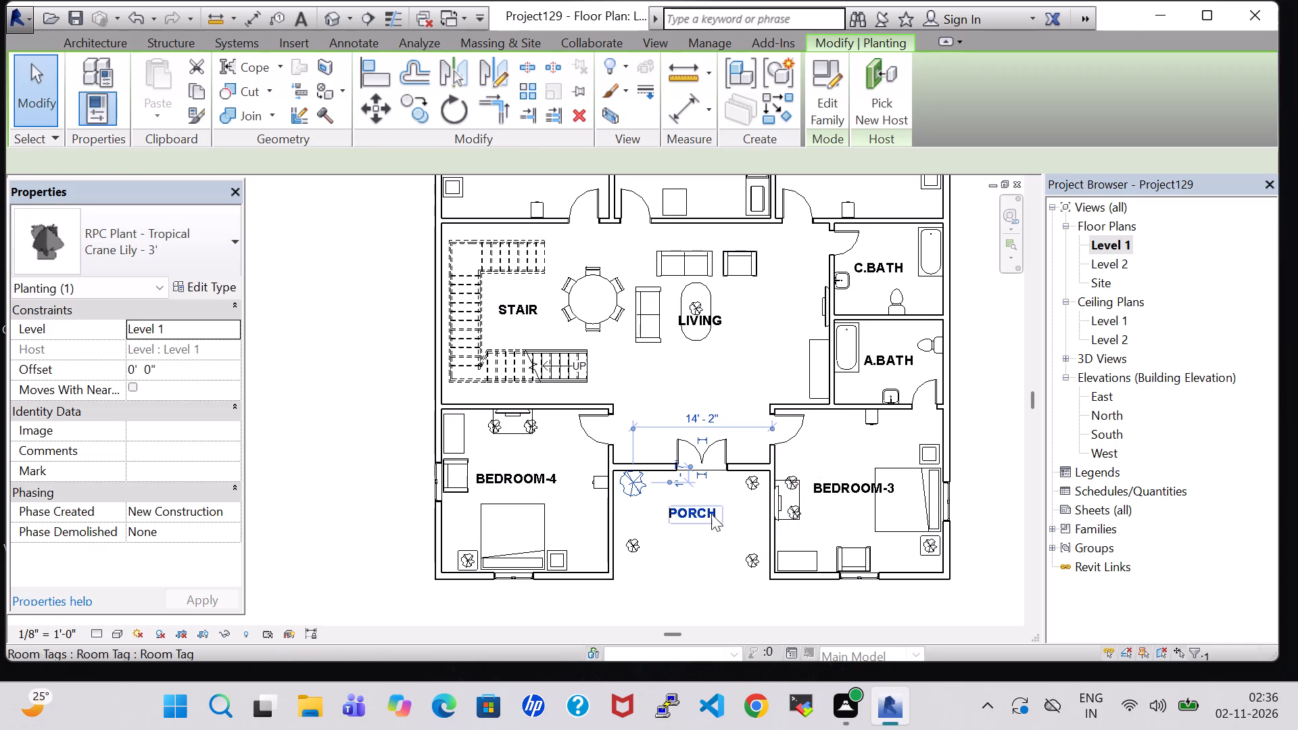
Change the entrance-wall porch plant on the Bedroom-3 side and the outer plant on the Bedroom-4 side to Jungle Flame - 3'.
{"action": "left_click", "coordinate": [750, 493]}
{"action": "left_click", "coordinate": [192, 256]}
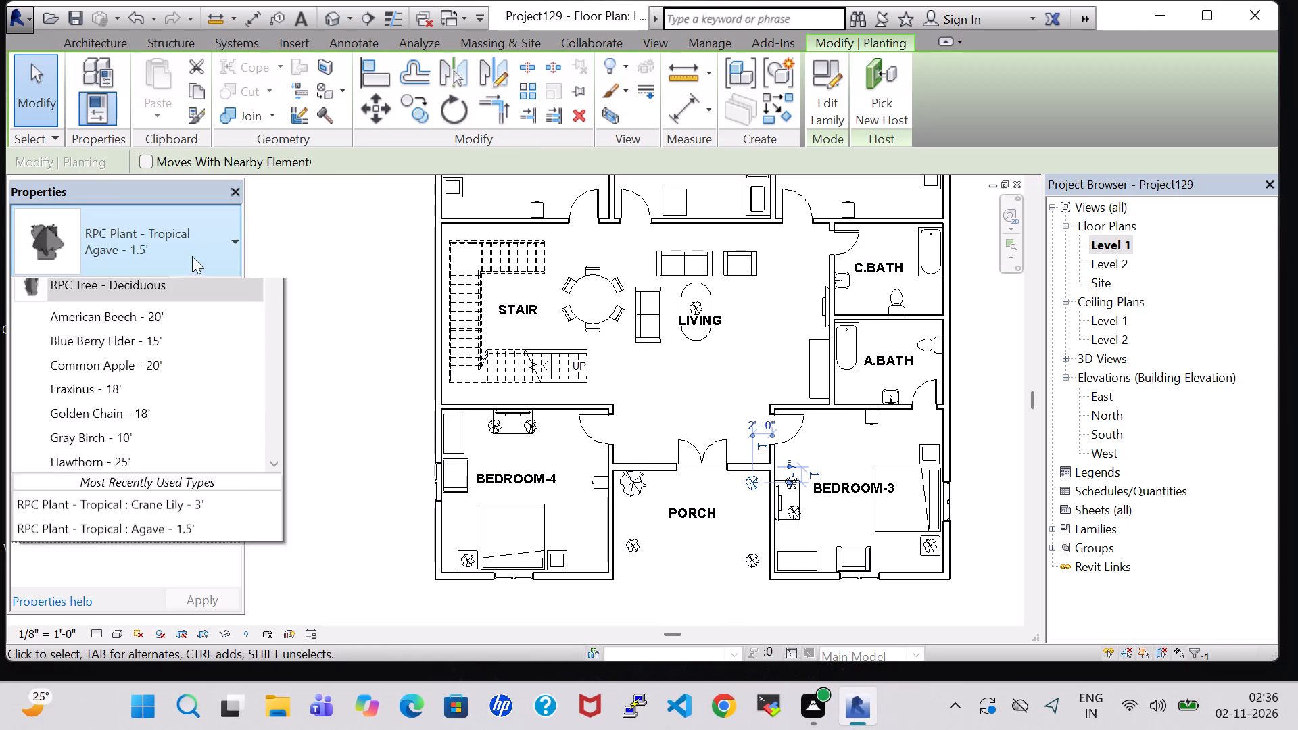
{"action": "left_click", "coordinate": [176, 433]}
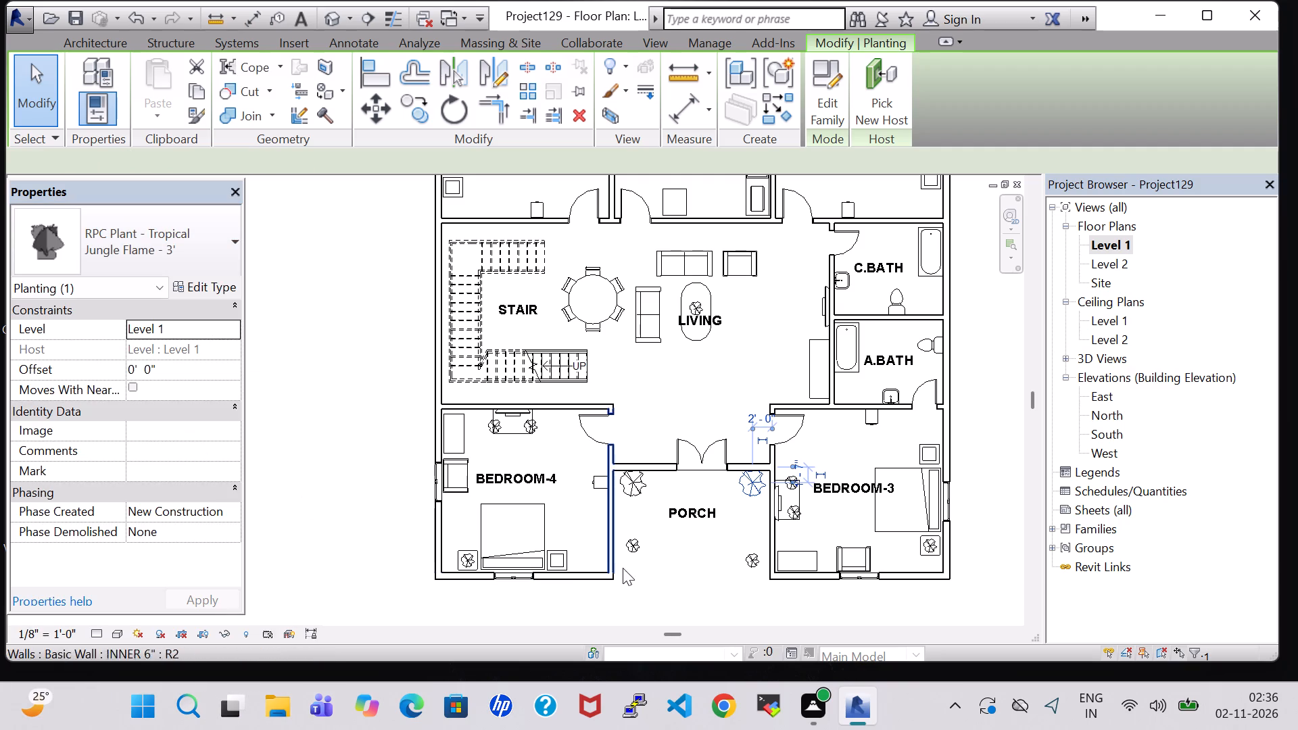
{"action": "left_click", "coordinate": [625, 553]}
{"action": "left_click", "coordinate": [134, 242]}
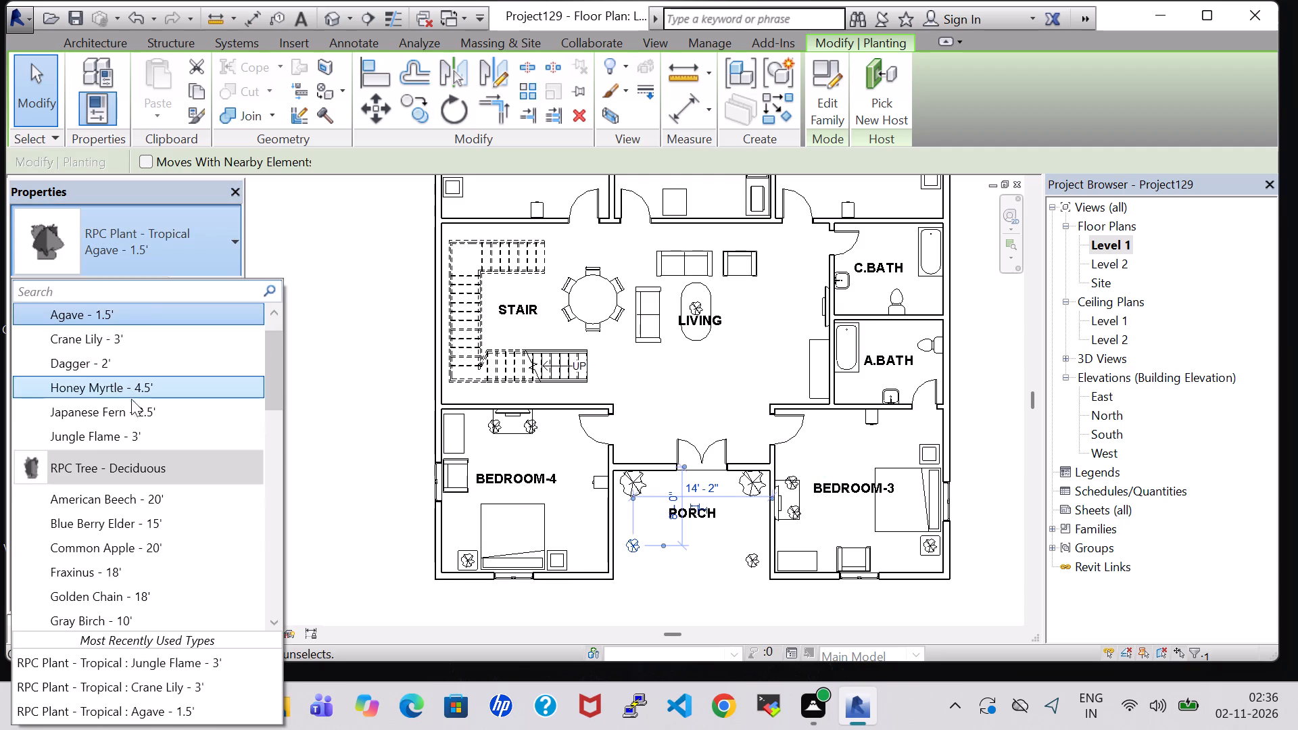
{"action": "left_click", "coordinate": [141, 434]}
Change the outer porch plant on the Bedroom-3 side to the Crane Lily - 3' type.
{"action": "left_click", "coordinate": [747, 567]}
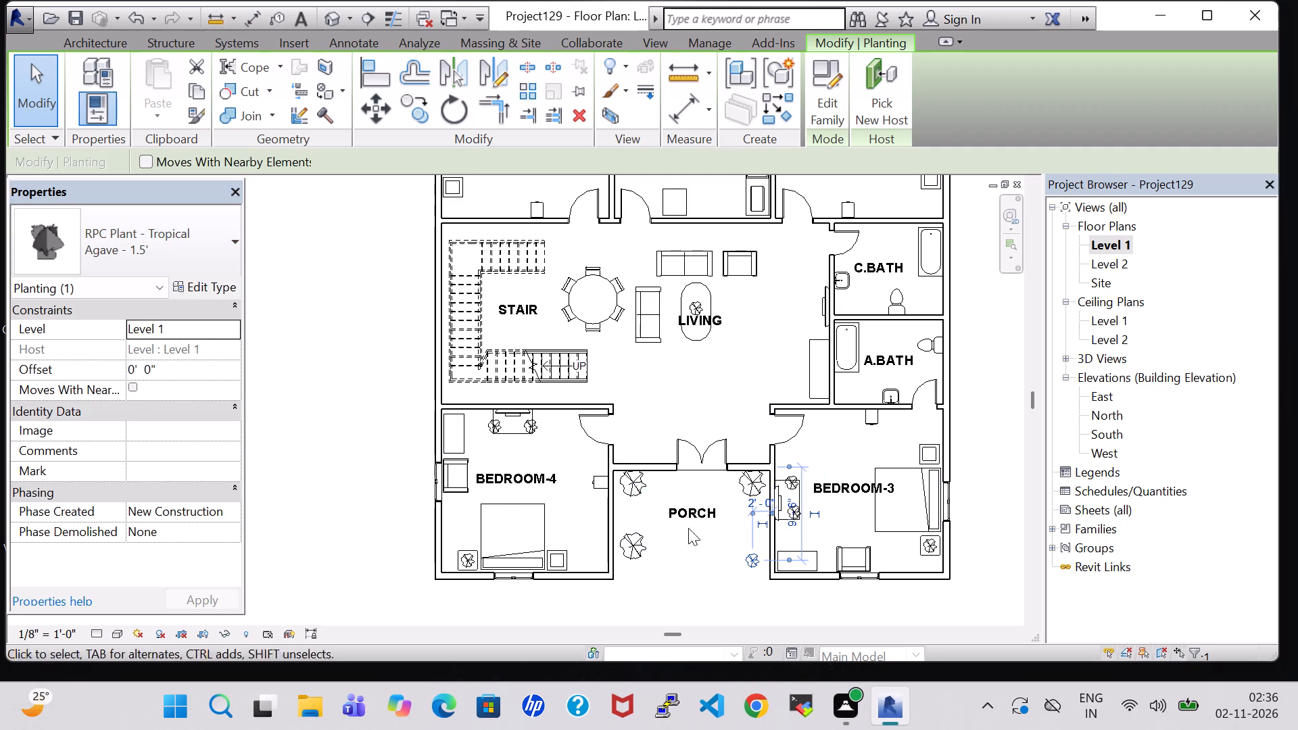
{"action": "left_click", "coordinate": [210, 240]}
{"action": "left_click", "coordinate": [161, 332]}
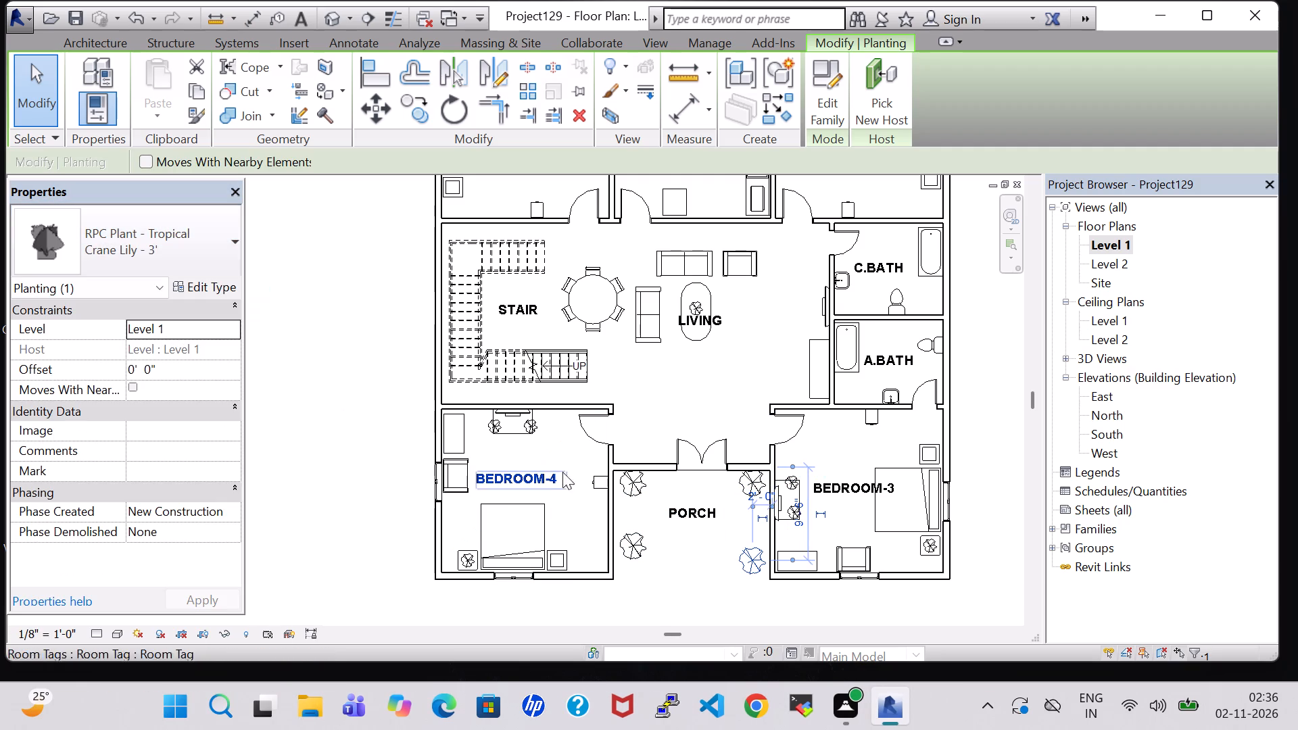
Nudge the Crane Lily beside the entrance wall on the Bedroom-4 side toward the double door and slightly outward from the wall.
{"action": "left_click", "coordinate": [623, 487]}
{"action": "key", "text": "Down"}
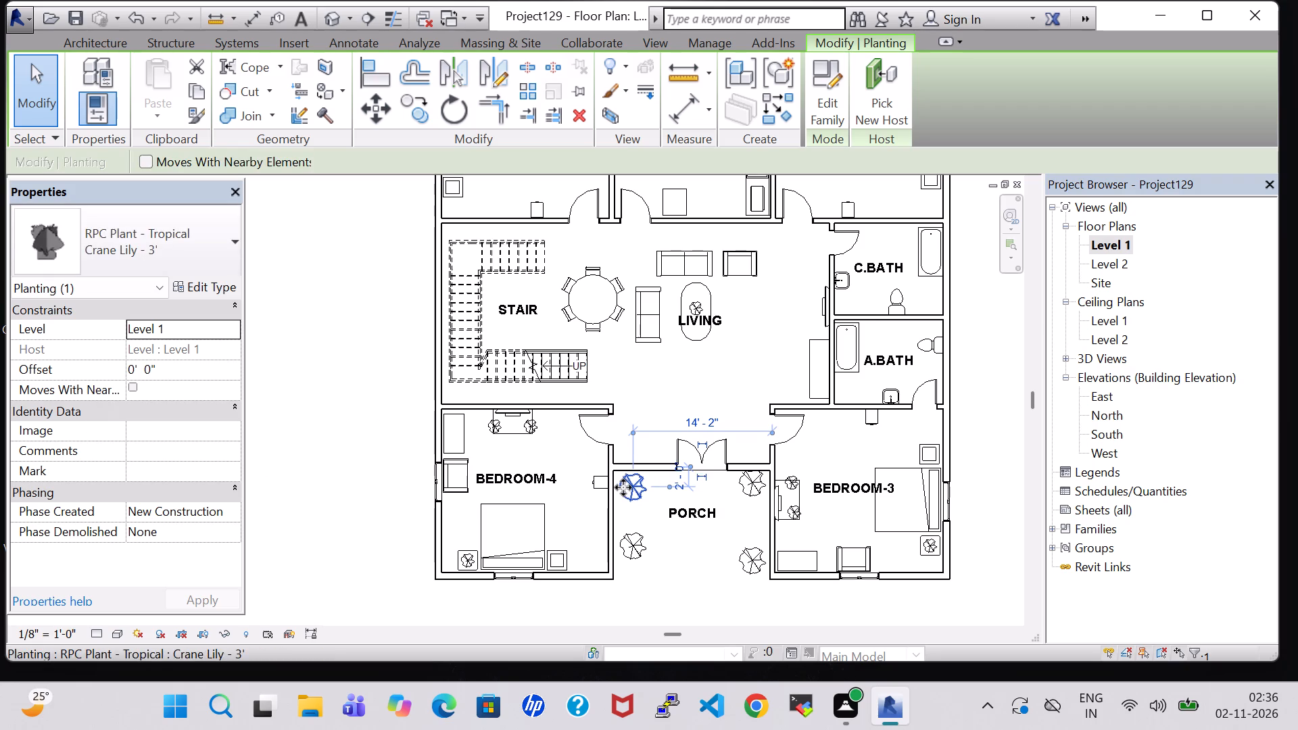
{"action": "key", "text": "Right"}
{"action": "key", "text": "Right"}
{"action": "key", "text": "Right"}
{"action": "key", "text": "Right"}
{"action": "key", "text": "Right"}
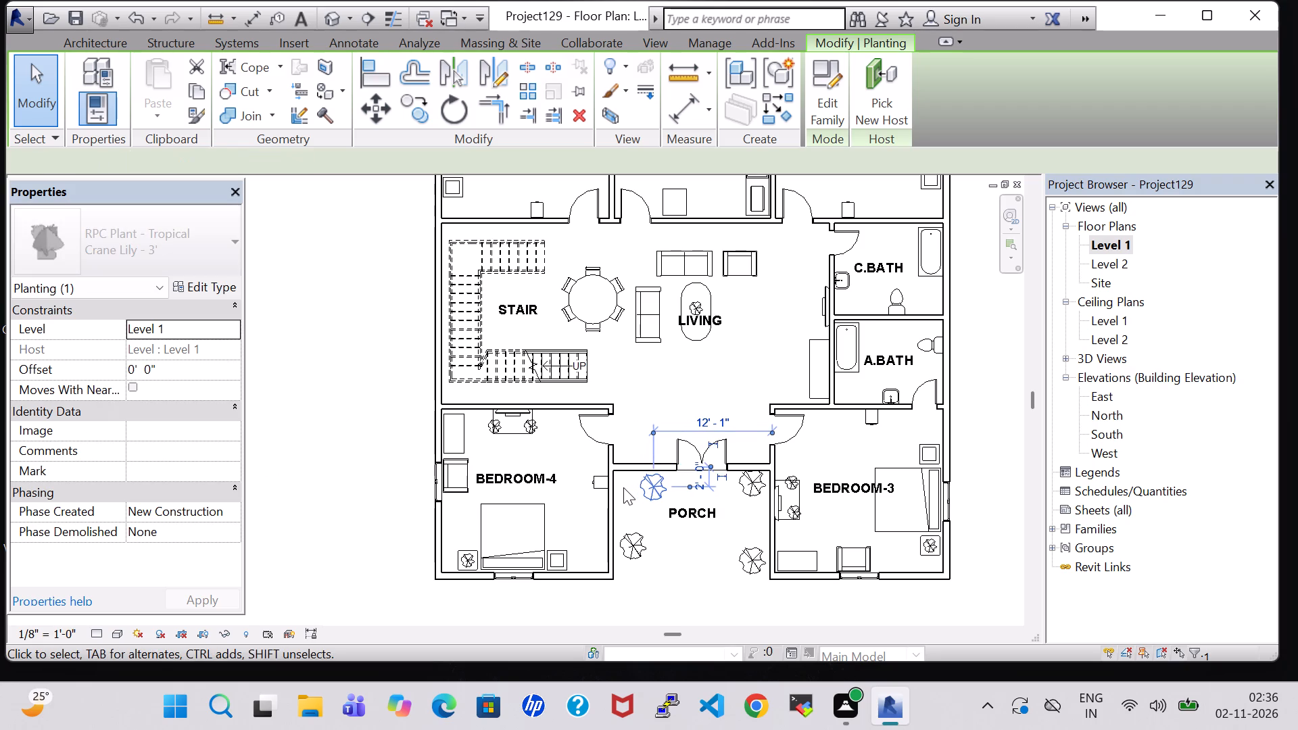
{"action": "key", "text": "Down"}
Nudge the outer Jungle Flame plant slightly toward the Bedroom-4 wall and closer to the porch's front edge.
{"action": "left_click", "coordinate": [638, 544]}
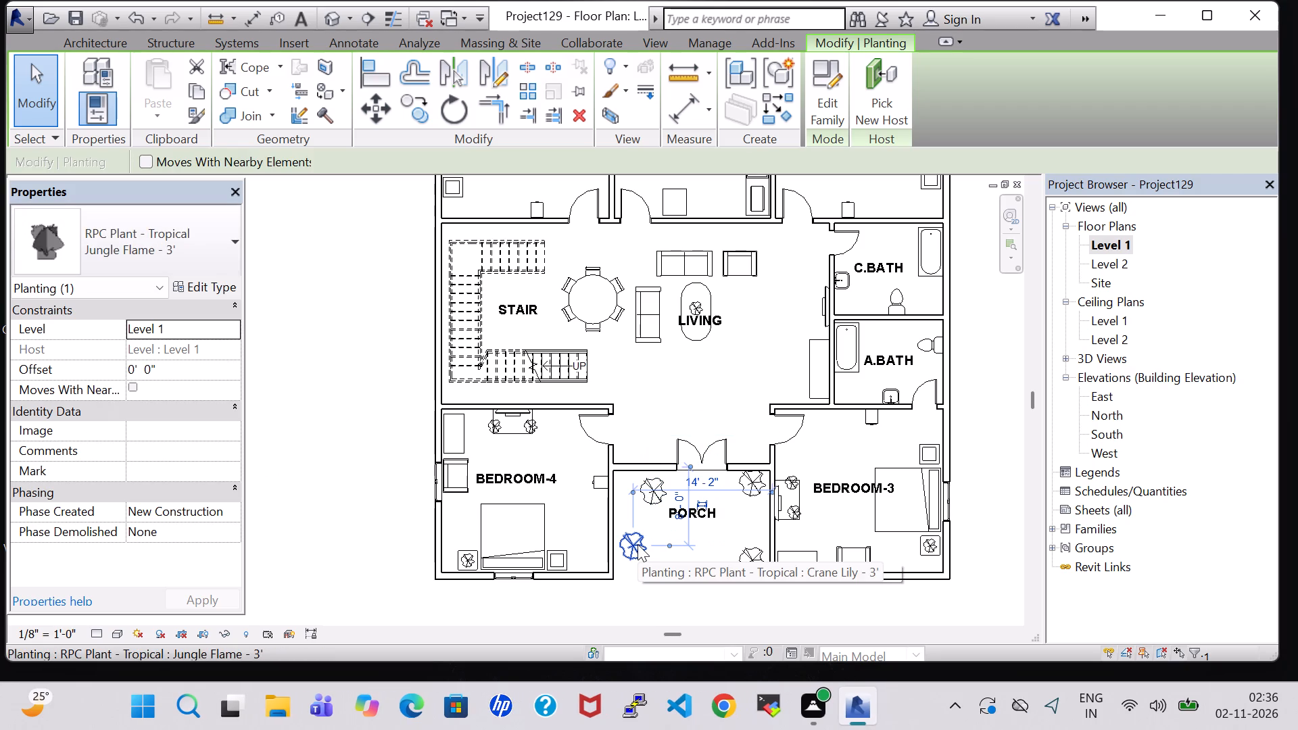
{"action": "key", "text": "Left"}
{"action": "key", "text": "Down"}
{"action": "key", "text": "Down"}
{"action": "key", "text": "Down"}
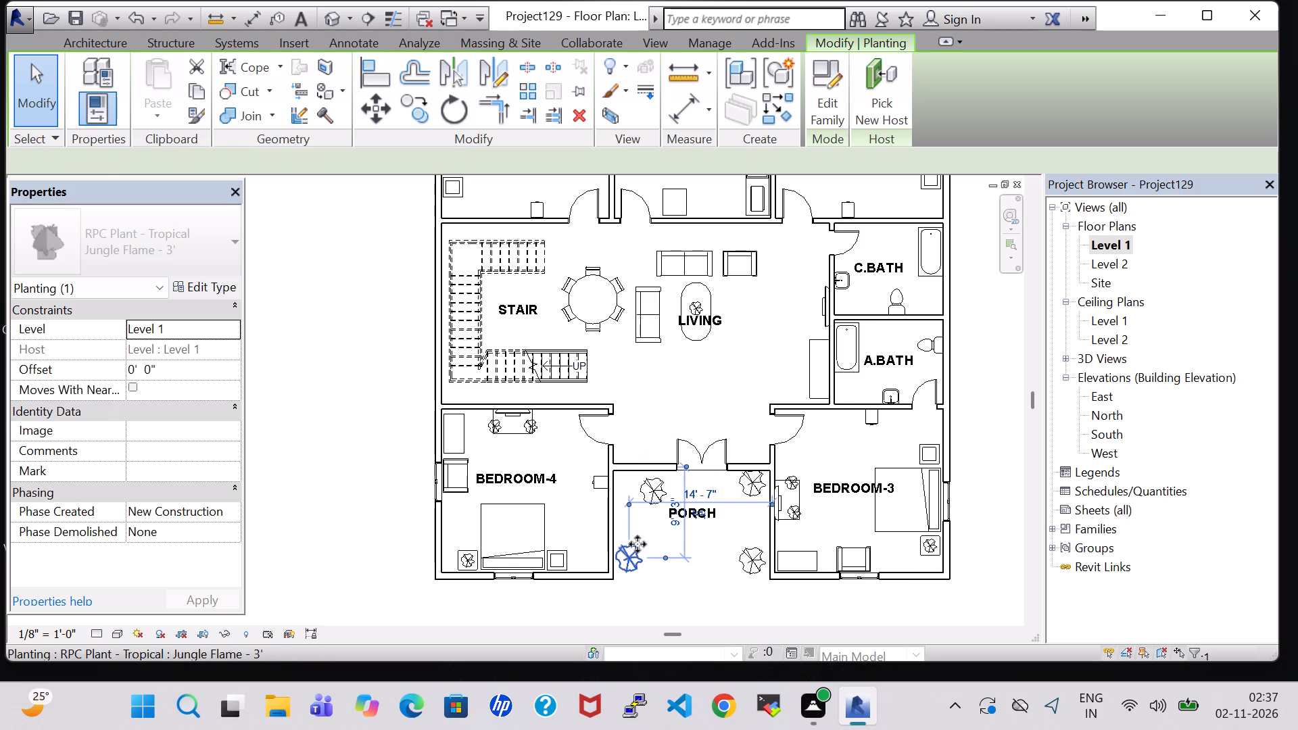
{"action": "left_click", "coordinate": [717, 600]}
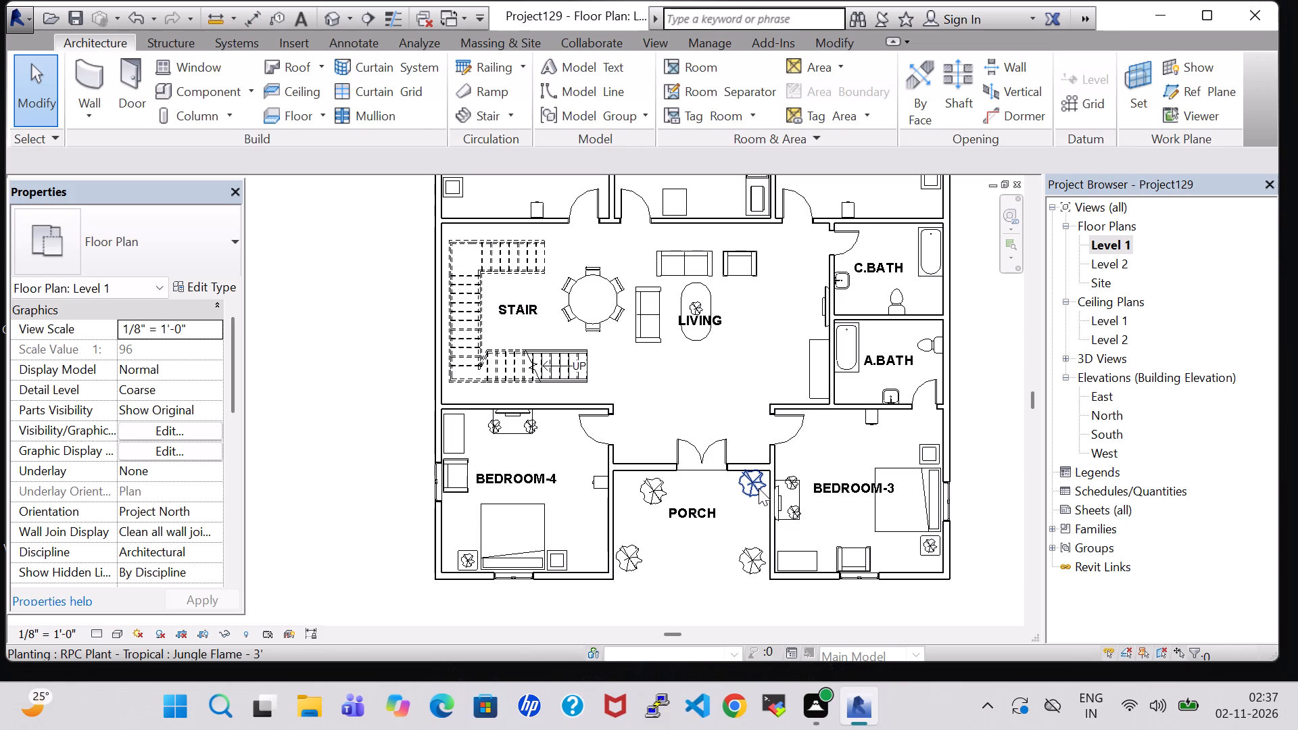
Nudge the Jungle Flame near the entrance on the Bedroom-3 side toward the double door and slightly outward from the entrance wall.
{"action": "left_click", "coordinate": [759, 488]}
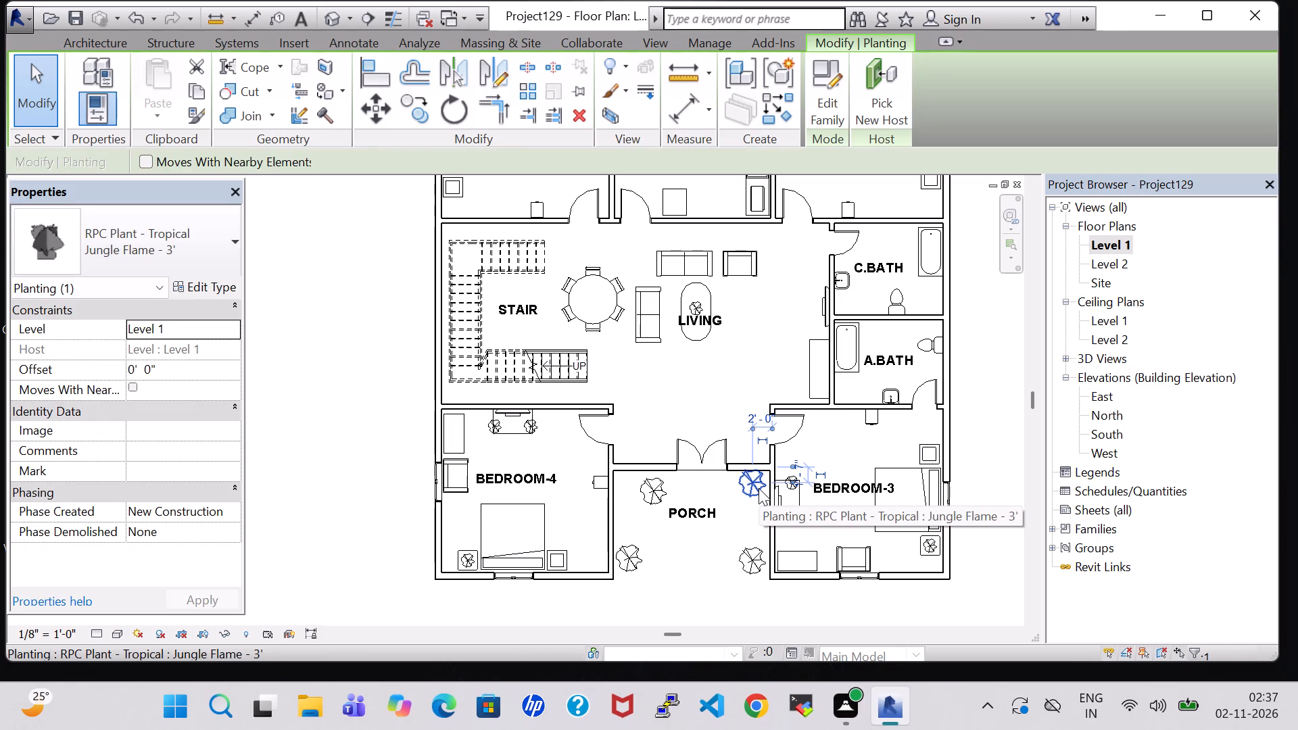
{"action": "key", "text": "Left"}
{"action": "key", "text": "Left"}
{"action": "key", "text": "Down"}
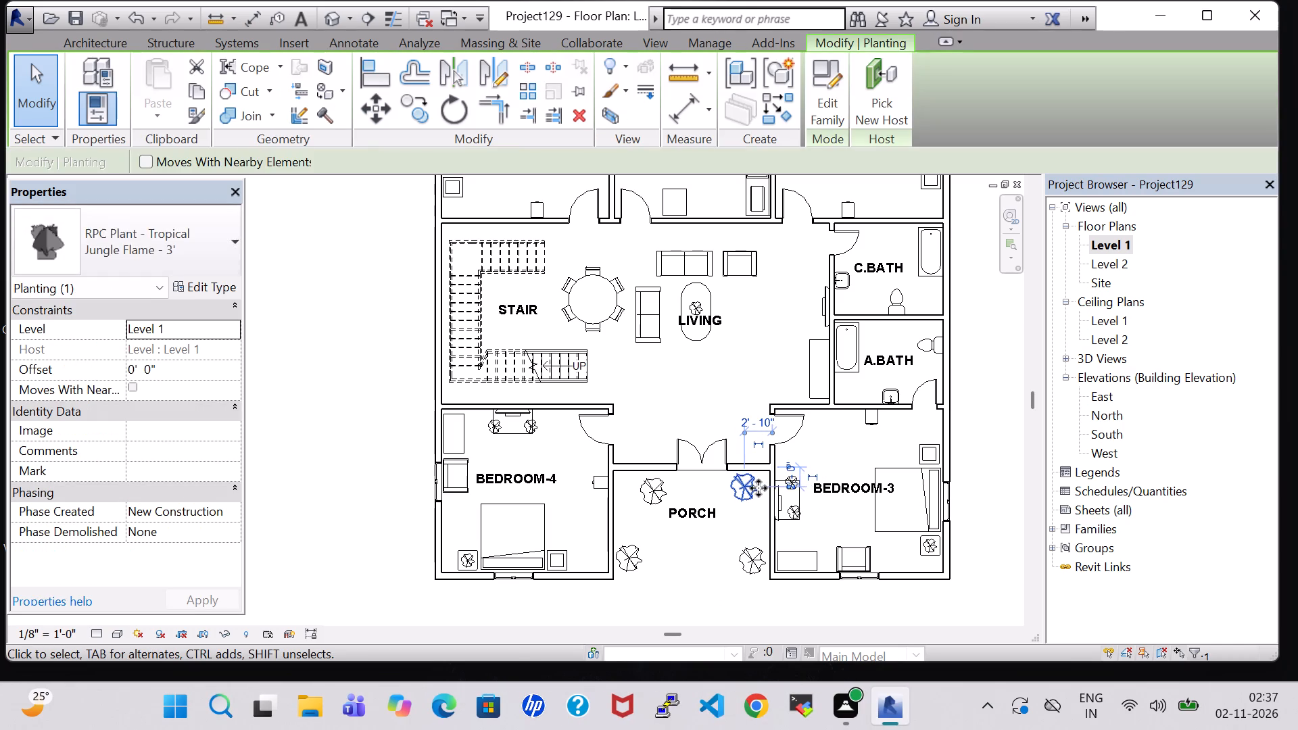
{"action": "key", "text": "Left"}
{"action": "key", "text": "Down"}
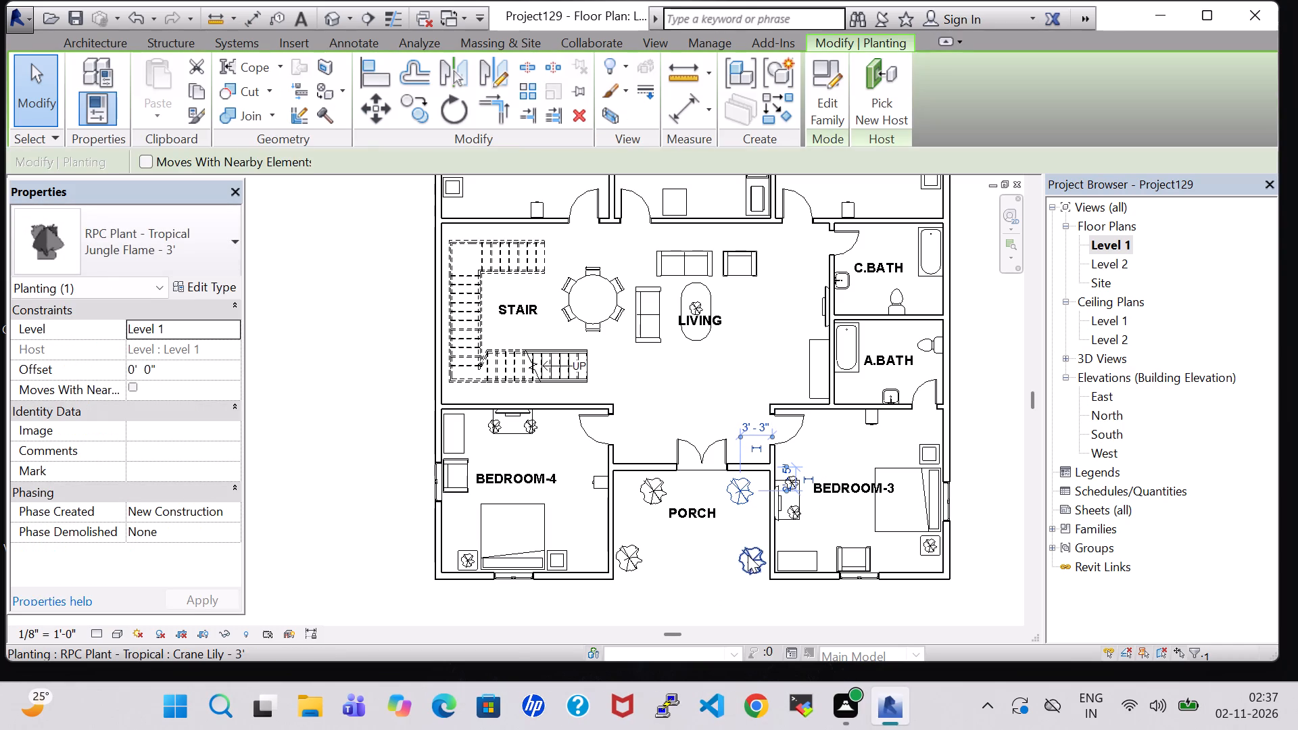
Nudge the outer Crane Lily on the Bedroom-3 side slightly toward the entrance wall to line up with the opposite plant.
{"action": "left_click", "coordinate": [748, 555]}
{"action": "key", "text": "Up"}
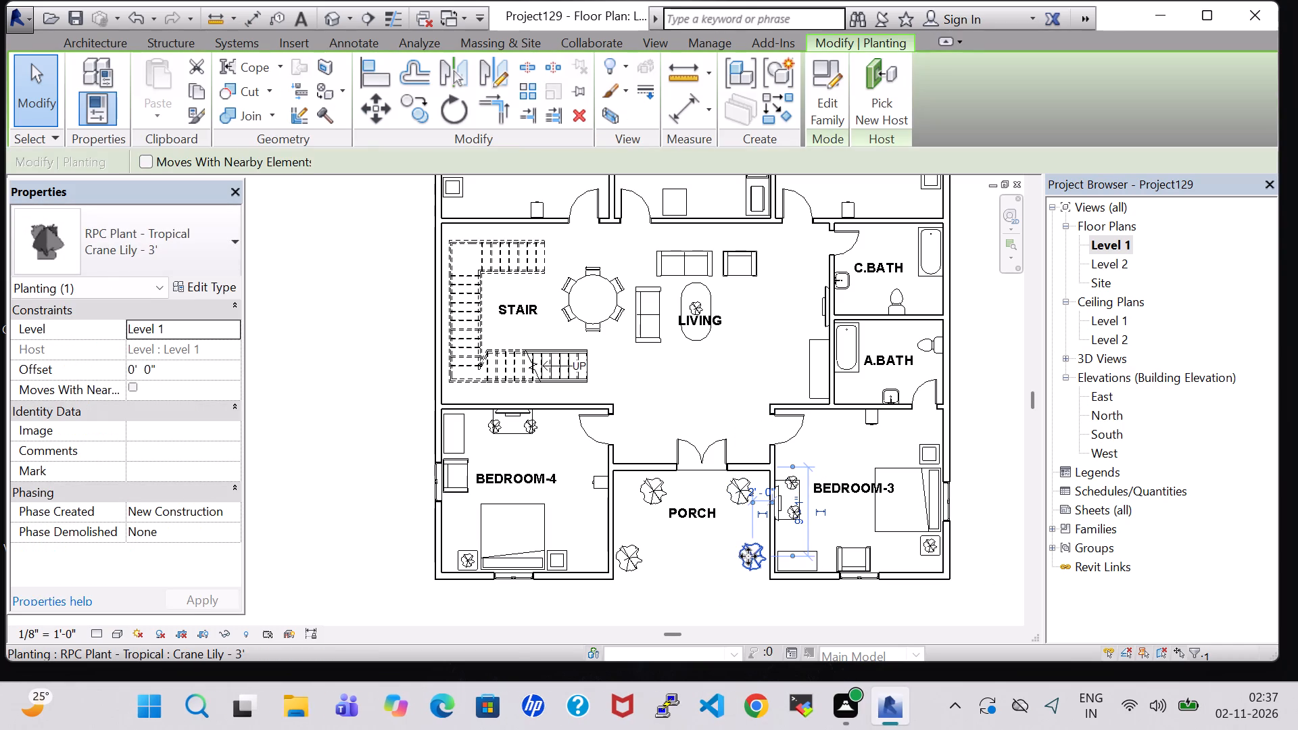
{"action": "left_click", "coordinate": [683, 566]}
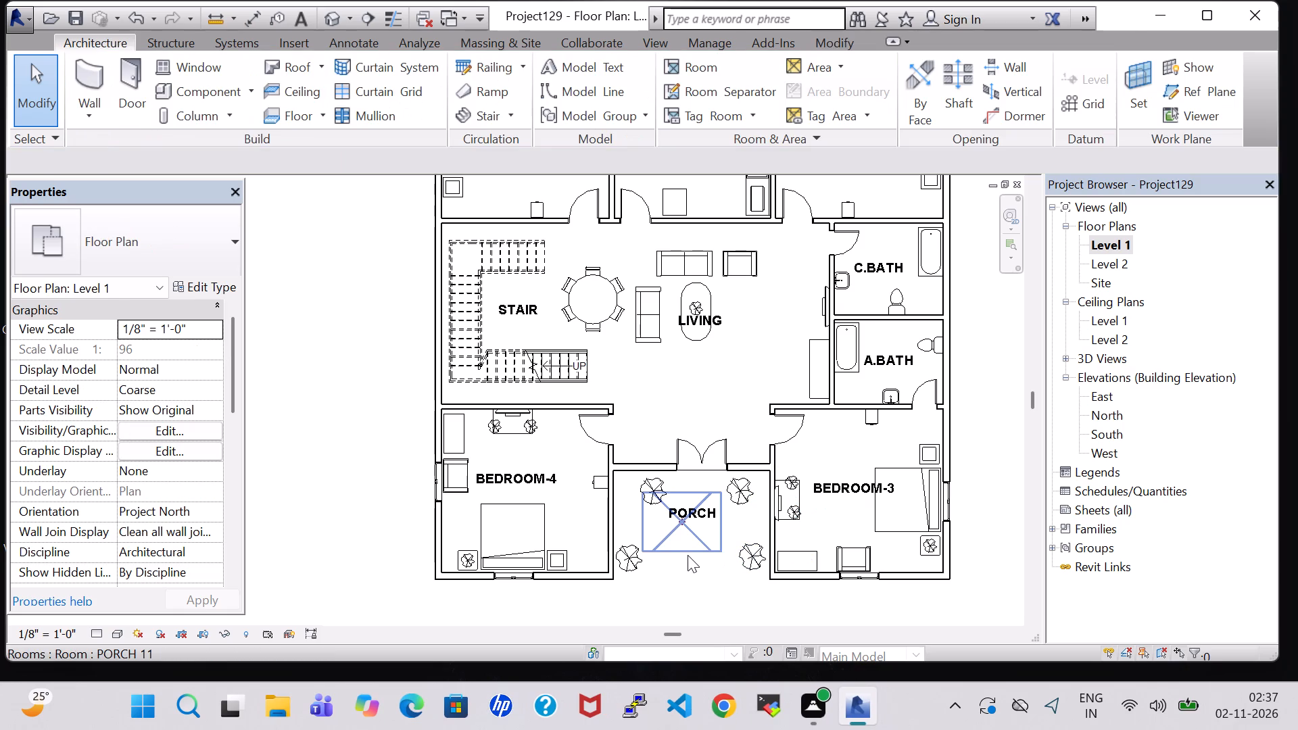
Nudge the double entrance door slightly toward Bedroom-4 to centre it on the porch wall.
{"action": "left_click", "coordinate": [703, 439]}
{"action": "key", "text": "Left"}
{"action": "key", "text": "Left"}
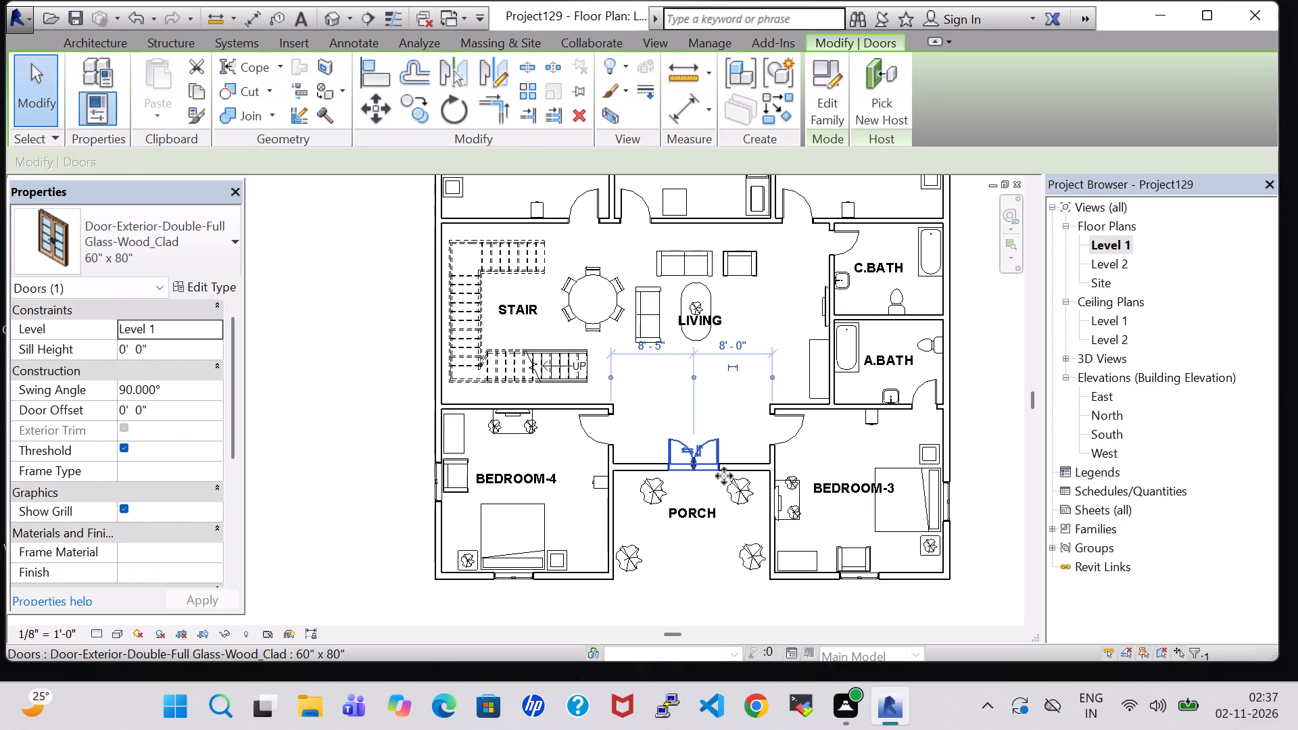
Nudge the Jungle Flame beside the entrance on the Bedroom-3 side slightly closer to the double door.
{"action": "left_click", "coordinate": [732, 500]}
{"action": "key", "text": "Left"}
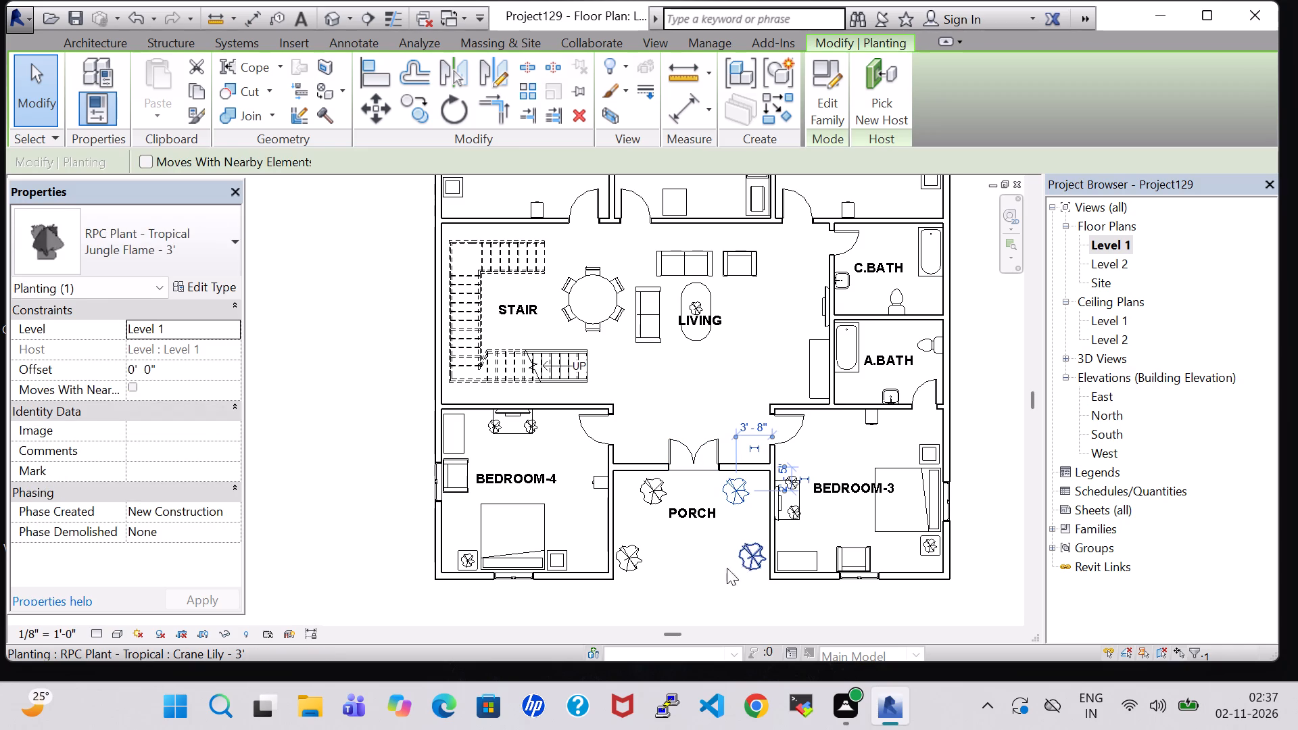
{"action": "left_click", "coordinate": [690, 593]}
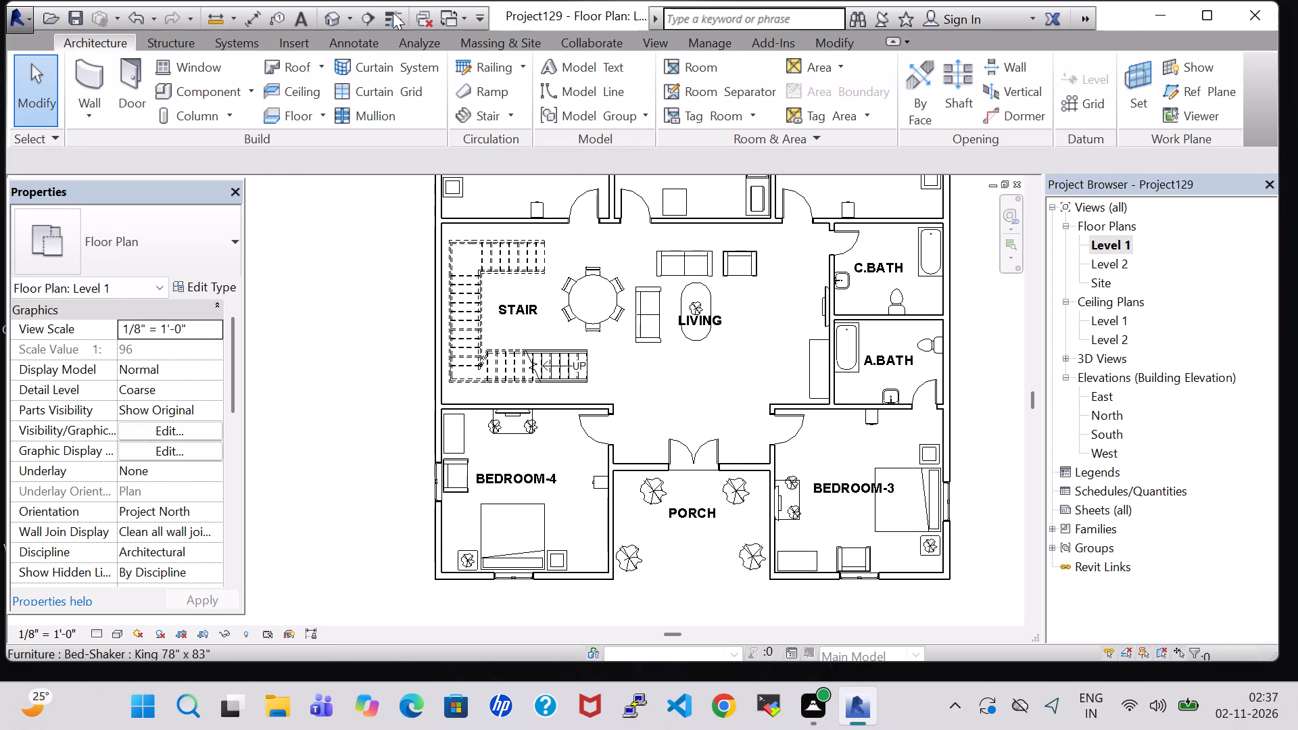
In the 3D view, assign the Plant material to the porch topography surface.
{"action": "left_click", "coordinate": [329, 7]}
{"action": "left_click", "coordinate": [330, 11]}
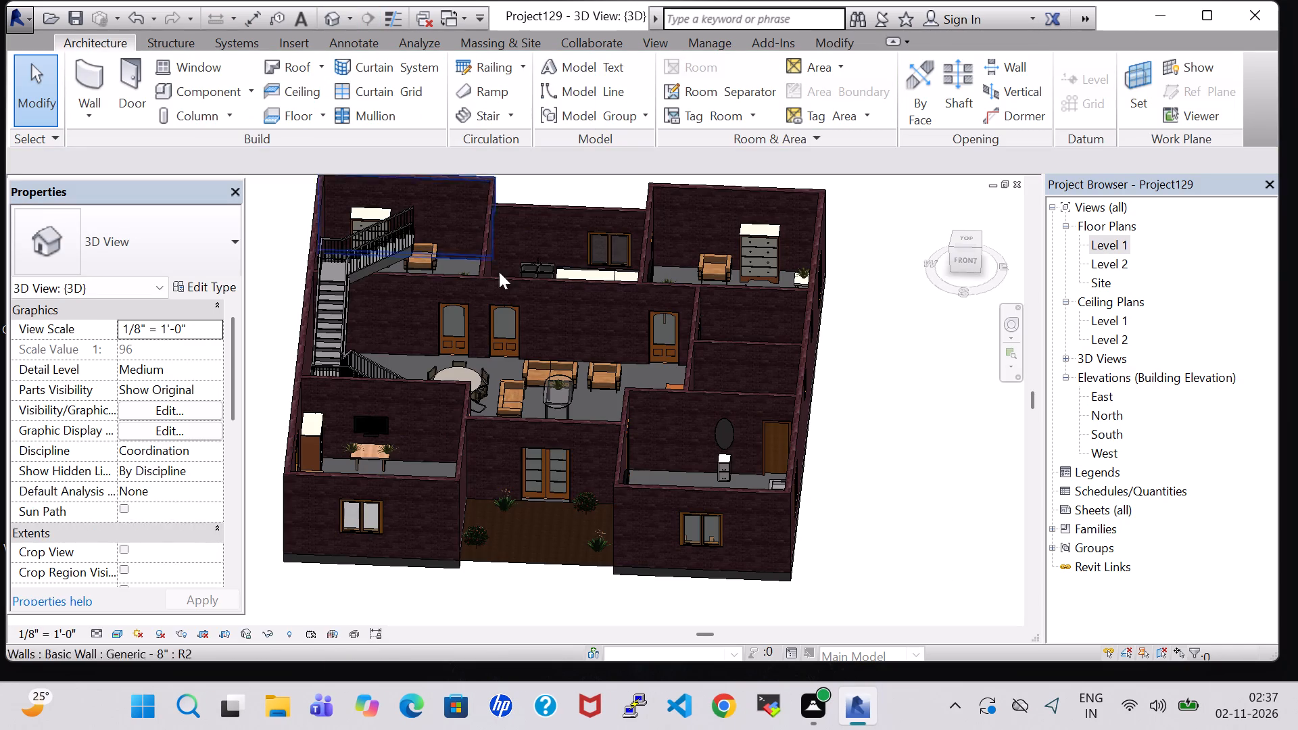
{"action": "left_click", "coordinate": [550, 564]}
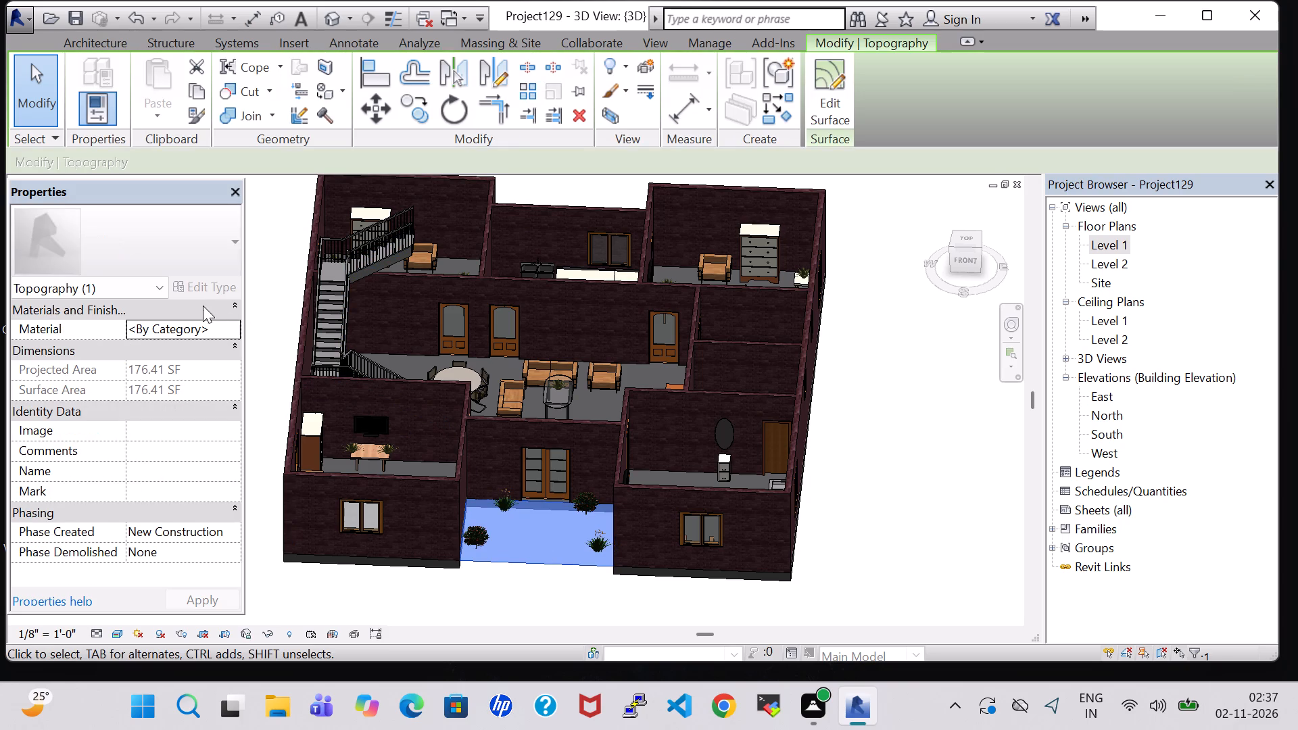
{"action": "left_click", "coordinate": [233, 322]}
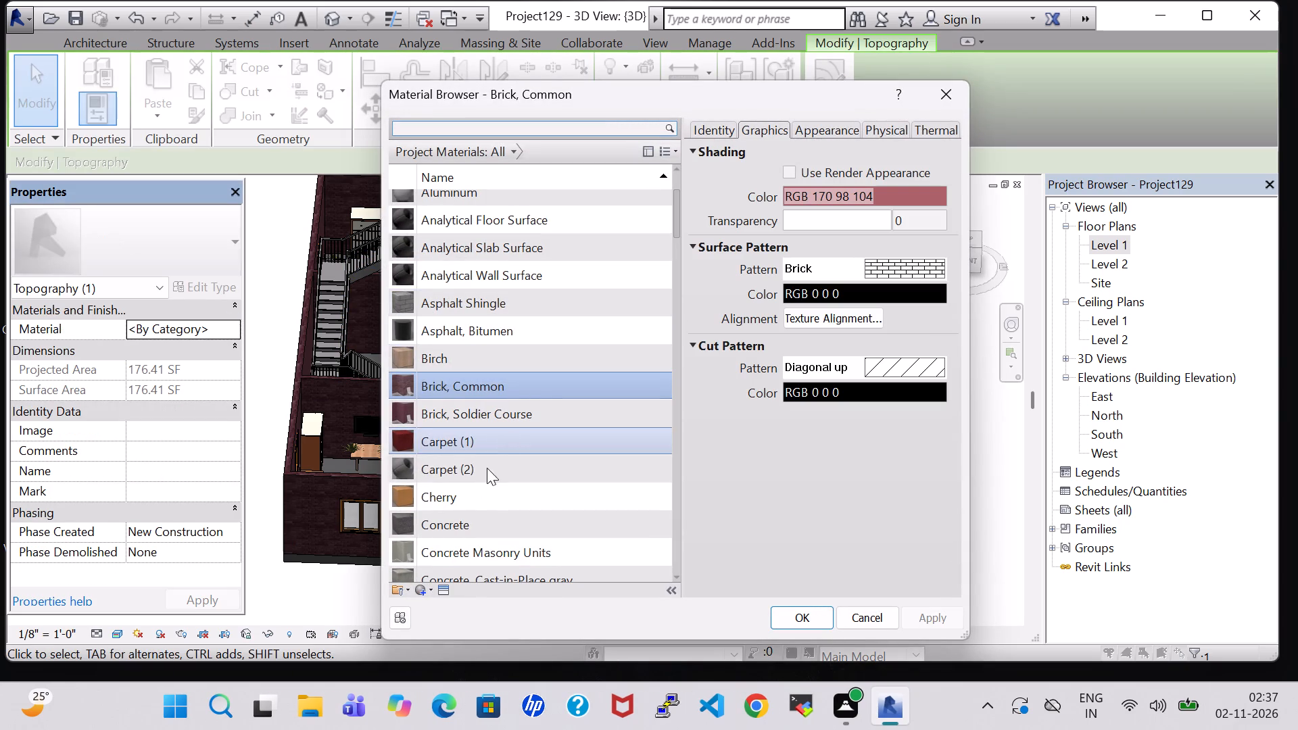
{"action": "scroll", "coordinate": [486, 364], "scroll_direction": "down", "scroll_amount": 7}
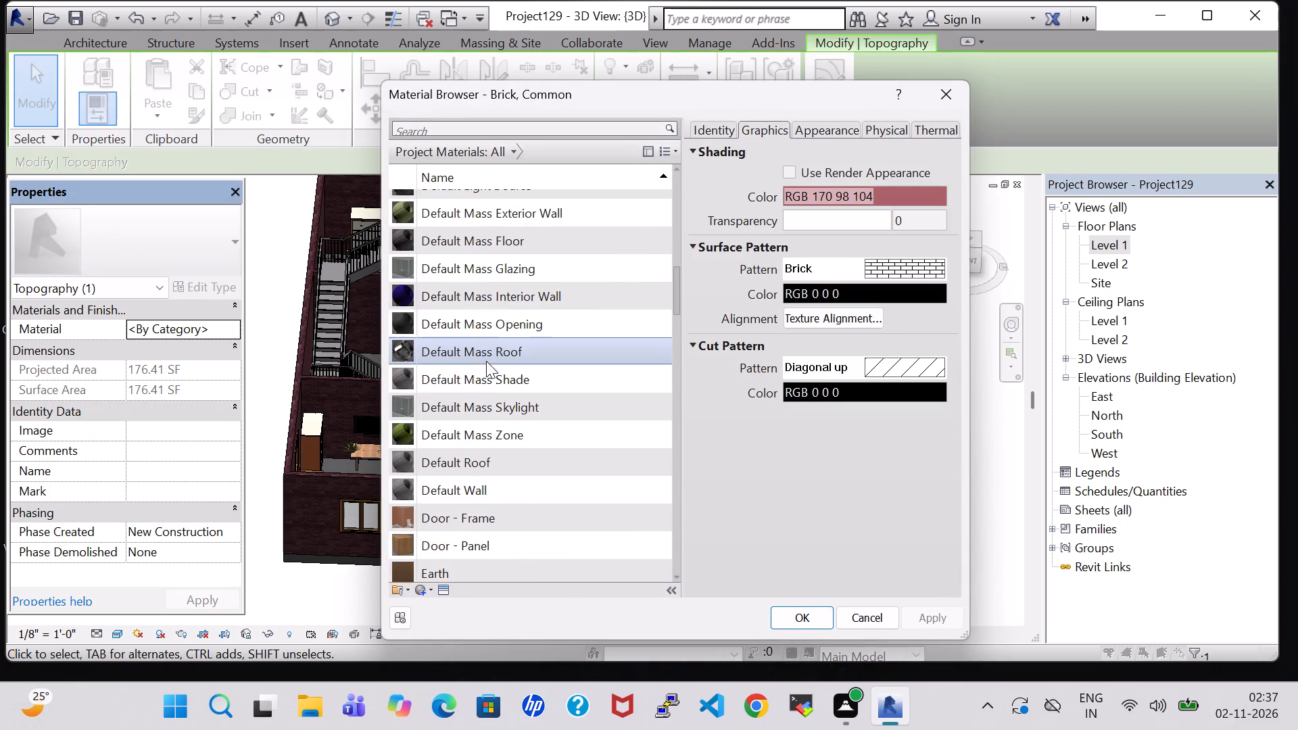
{"action": "scroll", "coordinate": [486, 361], "scroll_direction": "down", "scroll_amount": 13}
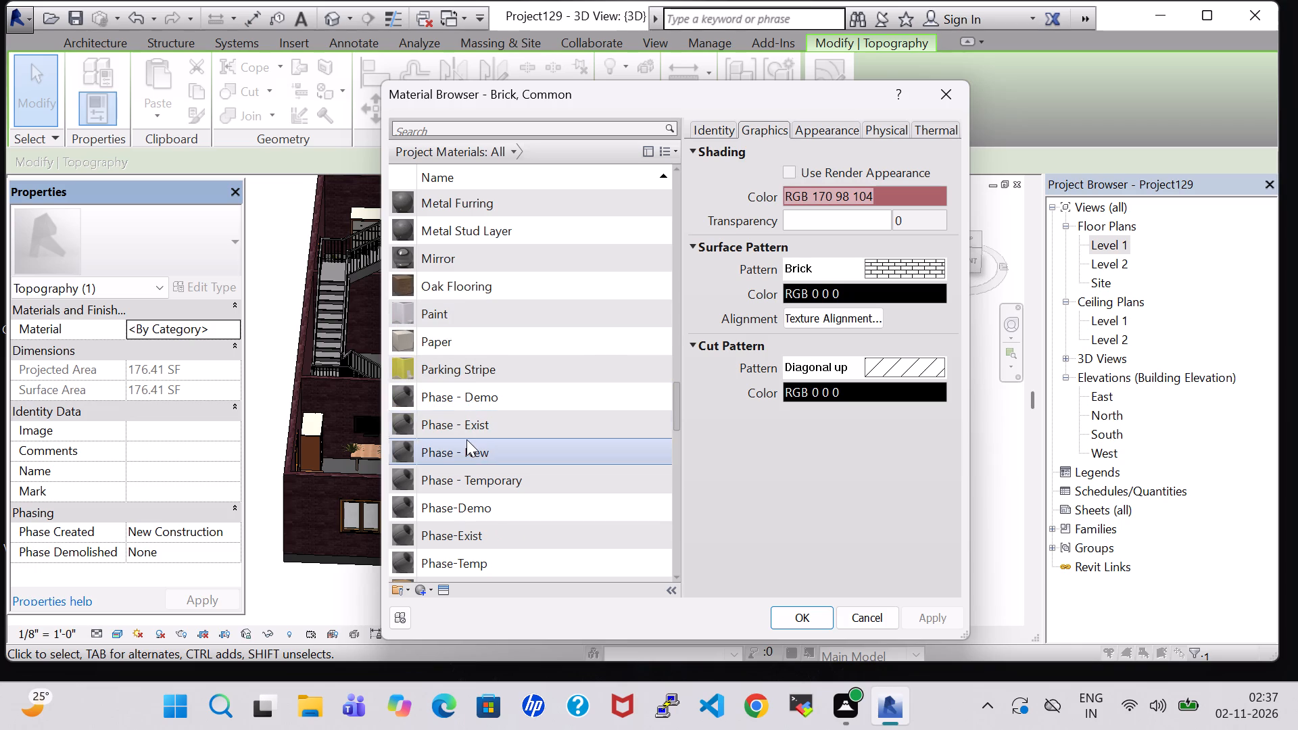
{"action": "scroll", "coordinate": [466, 439], "scroll_direction": "down", "scroll_amount": 2}
{"action": "left_click", "coordinate": [473, 458]}
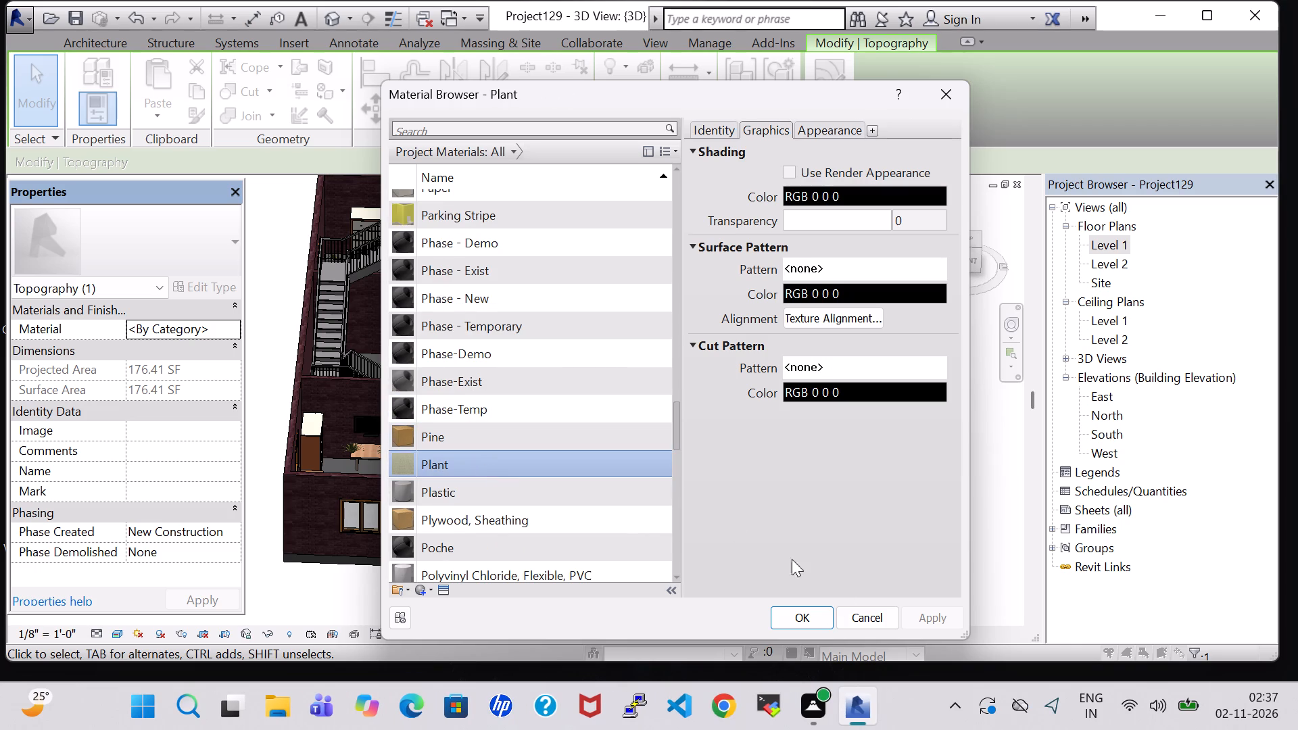
{"action": "left_click", "coordinate": [805, 612]}
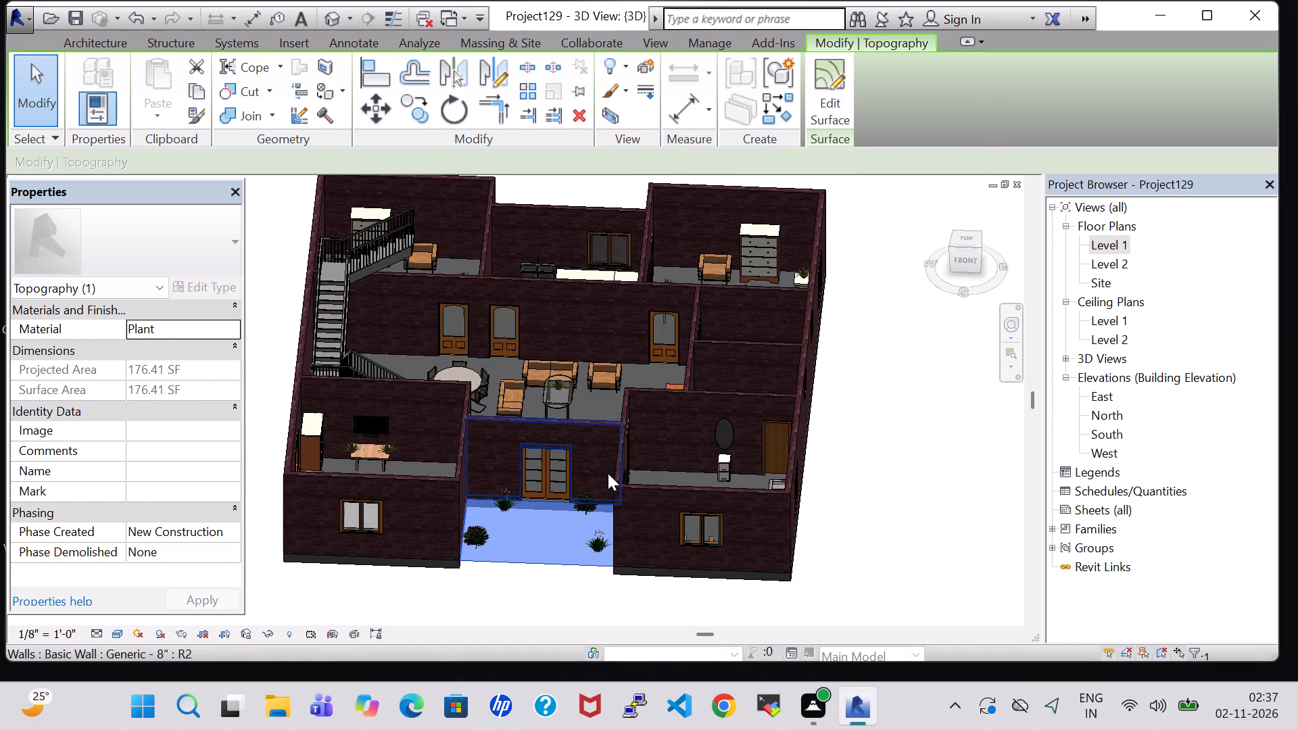
Edit the porch topography by adding points at elevation 0' 0" at its two front corners, extending it to the outer wall corners.
{"action": "left_click", "coordinate": [826, 81]}
{"action": "left_click", "coordinate": [861, 97]}
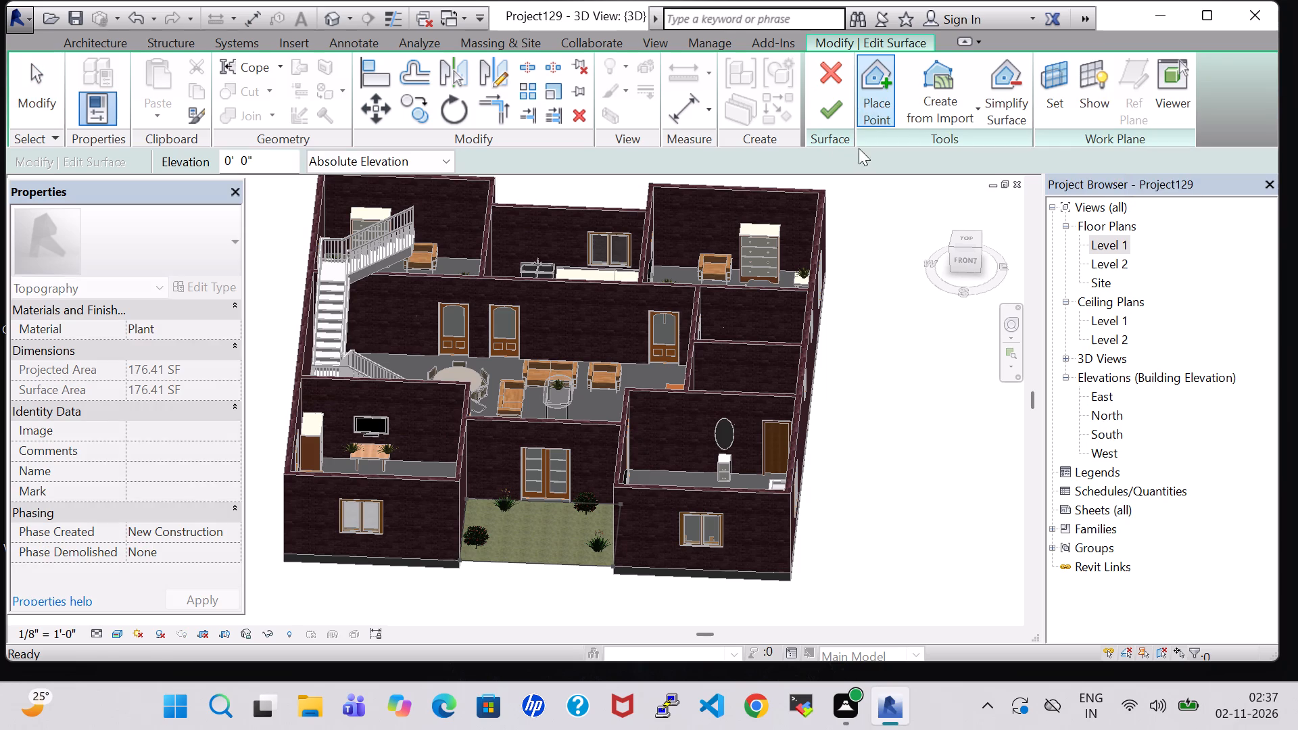
{"action": "left_click", "coordinate": [616, 575]}
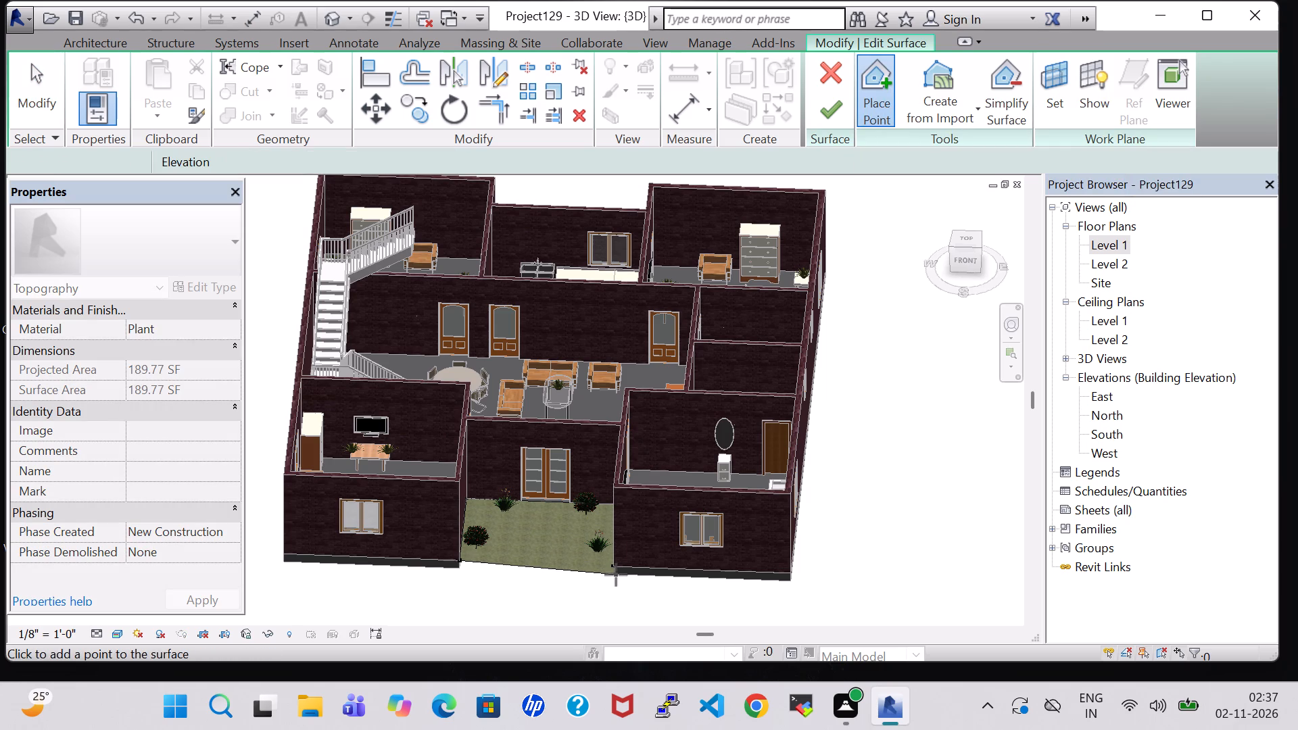
{"action": "left_click", "coordinate": [460, 566]}
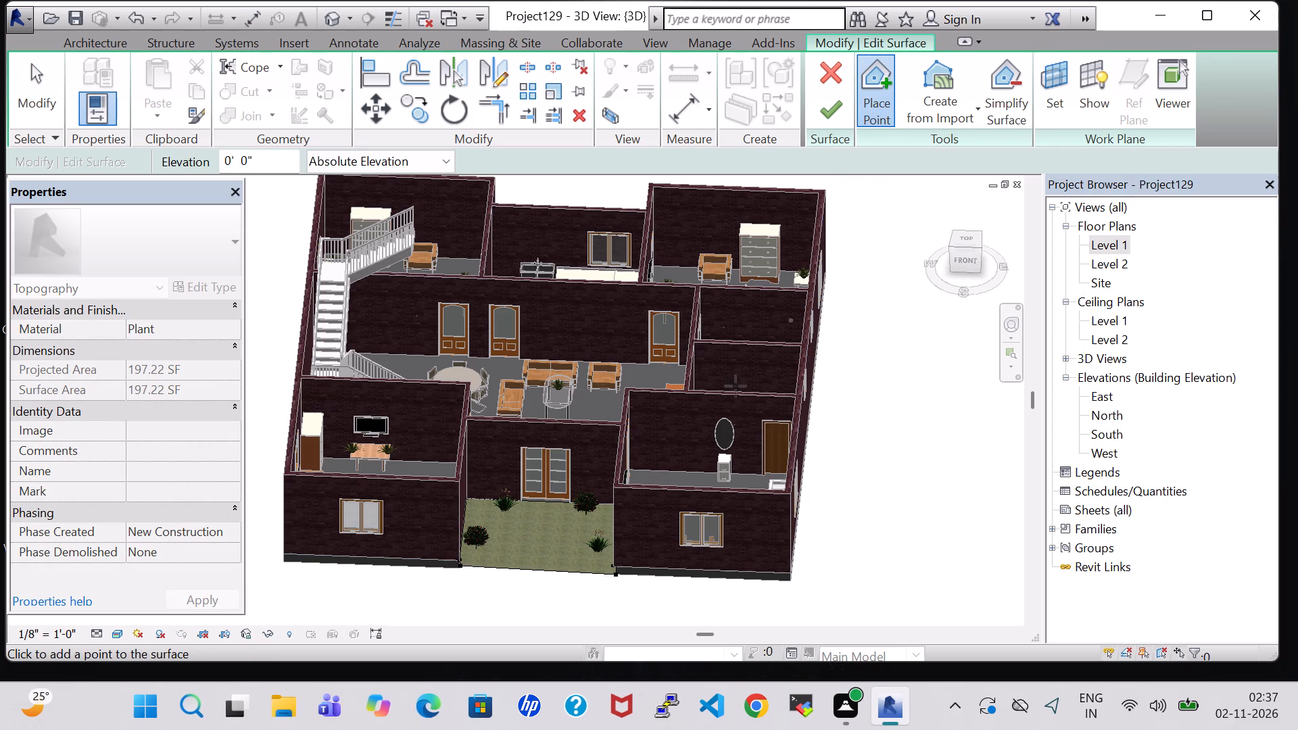
{"action": "scroll", "coordinate": [581, 545], "scroll_direction": "up", "scroll_amount": 7}
{"action": "middle_click_drag", "start_coordinate": [596, 514], "coordinate": [692, 262]}
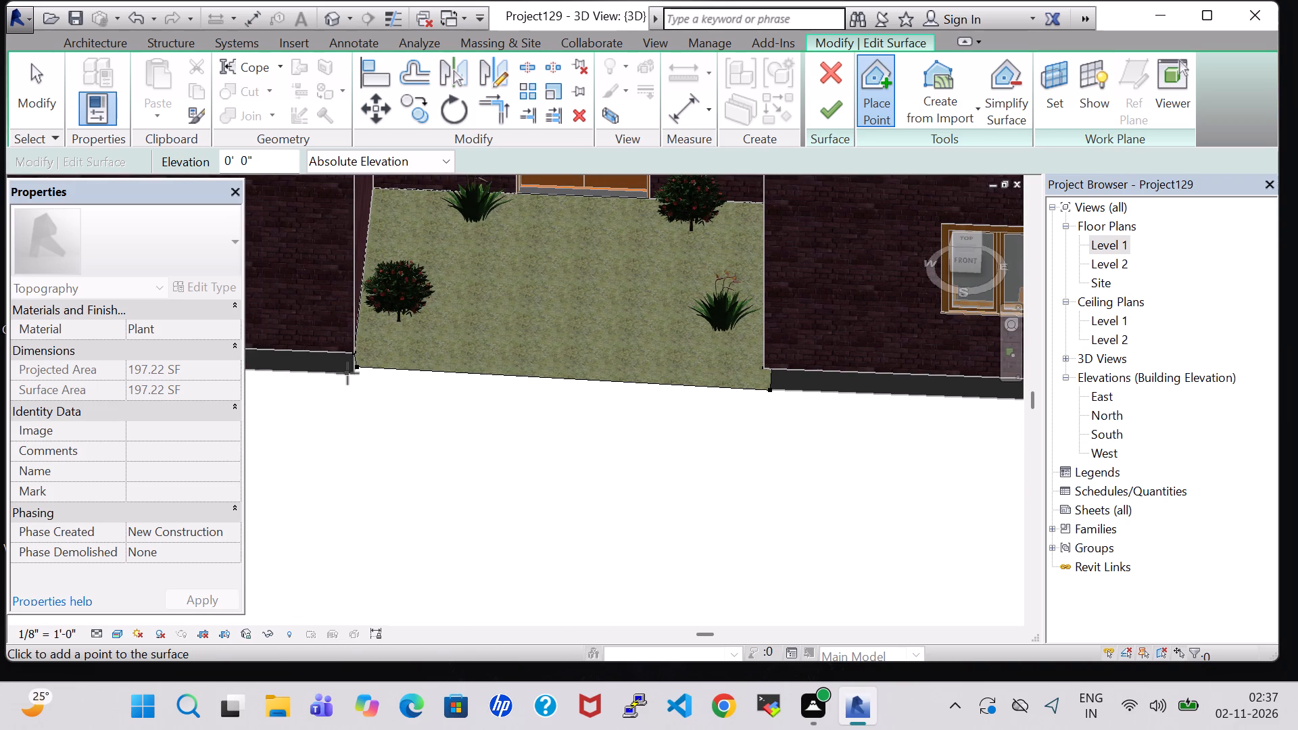
{"action": "left_click", "coordinate": [352, 373]}
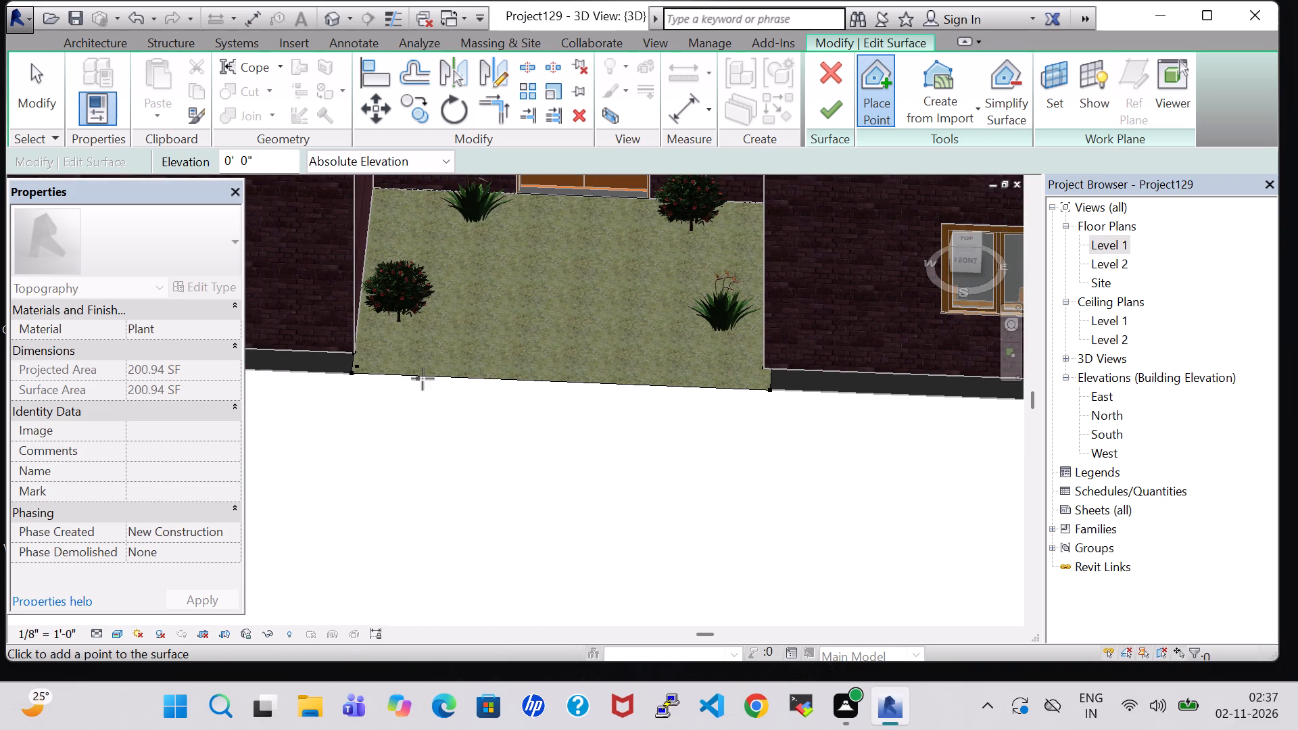
{"action": "left_click", "coordinate": [829, 103]}
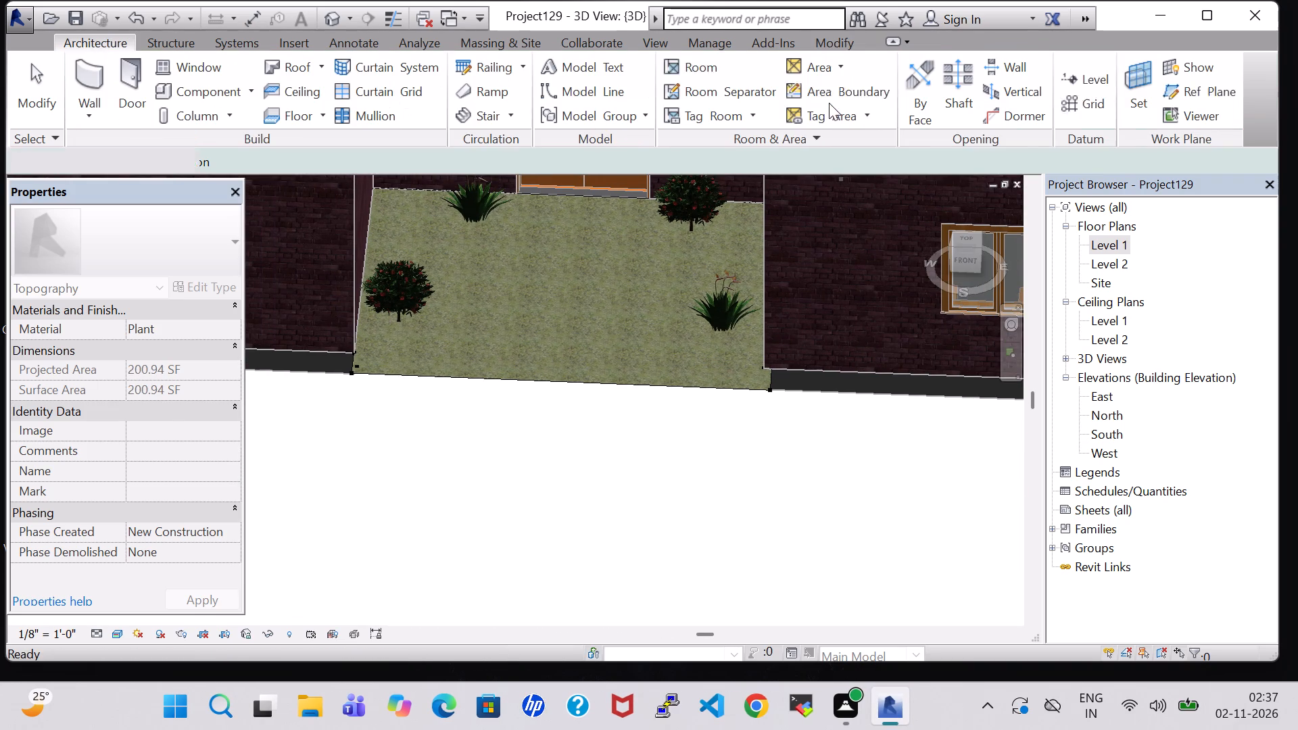
Examine the edited porch surface and its plants from the front of the house in 3D.
{"action": "scroll", "coordinate": [641, 222], "scroll_direction": "down", "scroll_amount": 4}
{"action": "scroll", "coordinate": [702, 235], "scroll_direction": "down", "scroll_amount": 1}
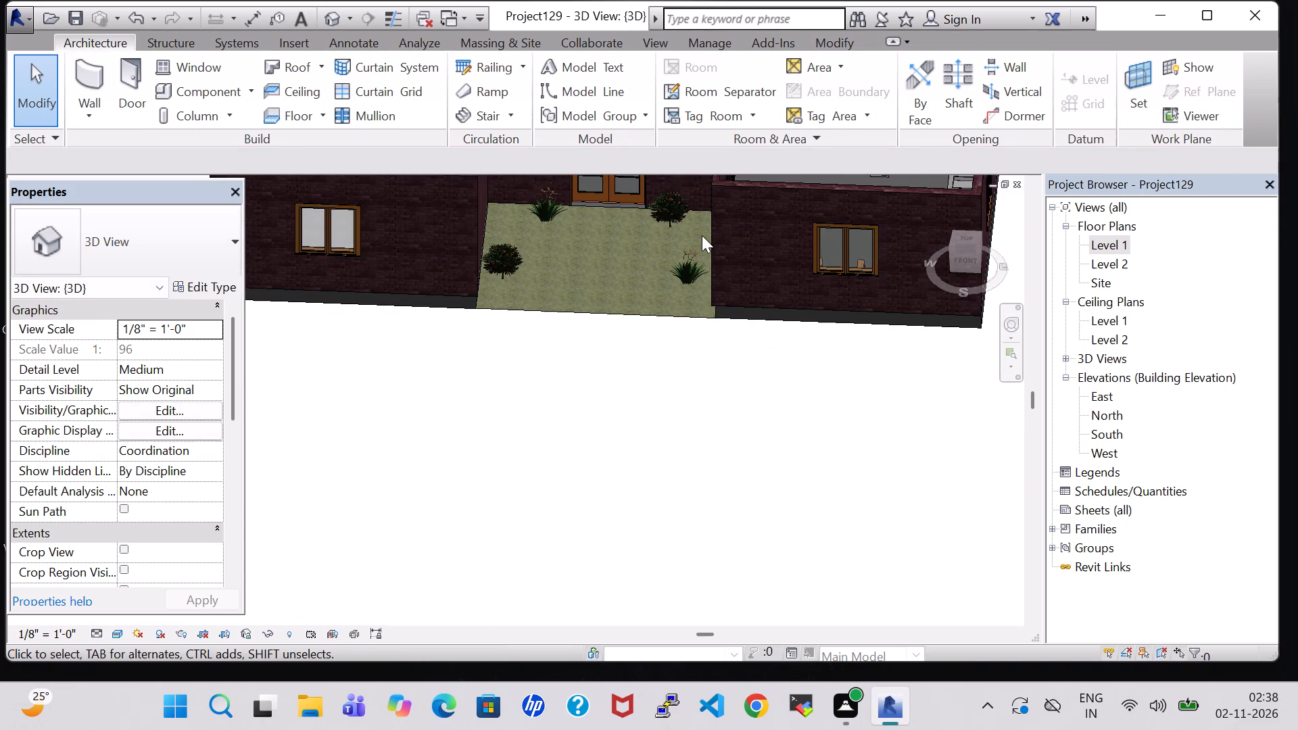
{"action": "scroll", "coordinate": [702, 235], "scroll_direction": "down", "scroll_amount": 1}
{"action": "middle_click_drag", "start_coordinate": [615, 227], "coordinate": [617, 276], "text": "shift"}
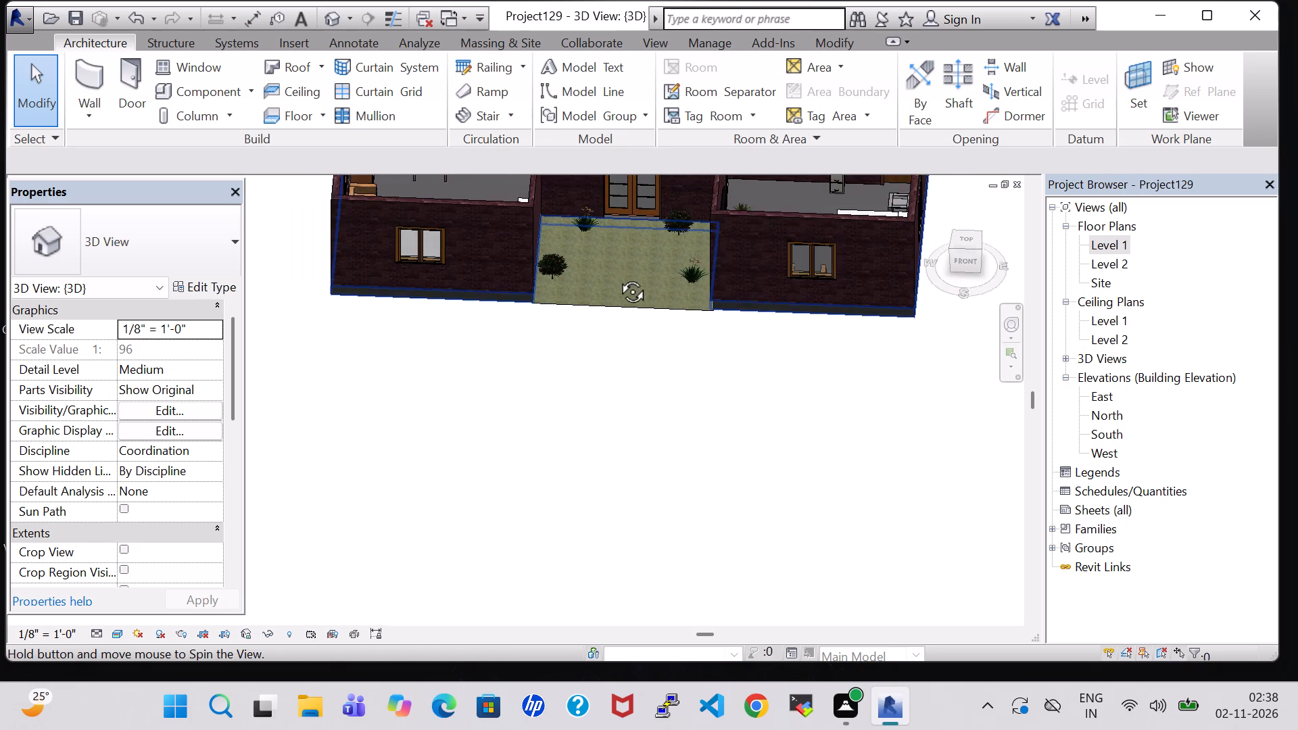
{"action": "middle_click_drag", "start_coordinate": [617, 276], "coordinate": [617, 280], "text": "shift"}
{"action": "middle_click_drag", "start_coordinate": [845, 231], "coordinate": [846, 142], "text": "shift"}
{"action": "scroll", "coordinate": [846, 142], "scroll_direction": "up", "scroll_amount": 1, "text": "shift"}
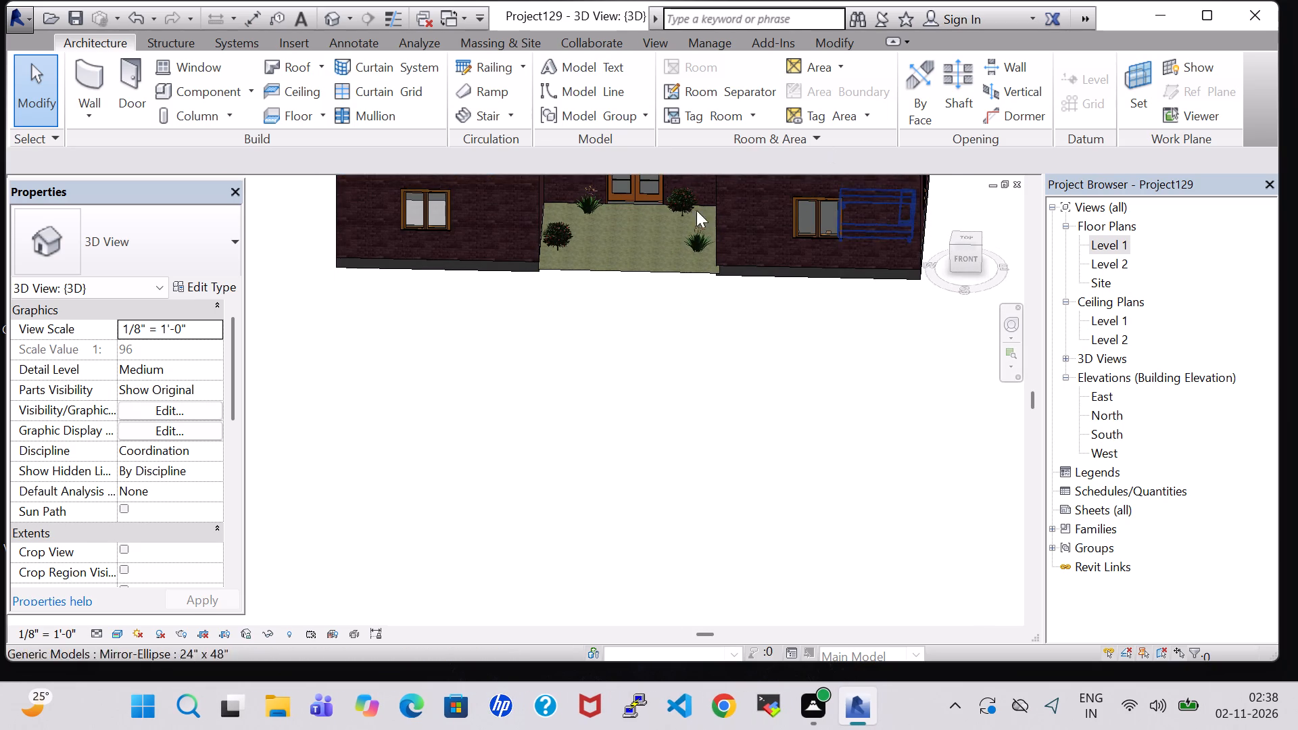
{"action": "middle_click_drag", "start_coordinate": [637, 224], "coordinate": [637, 474]}
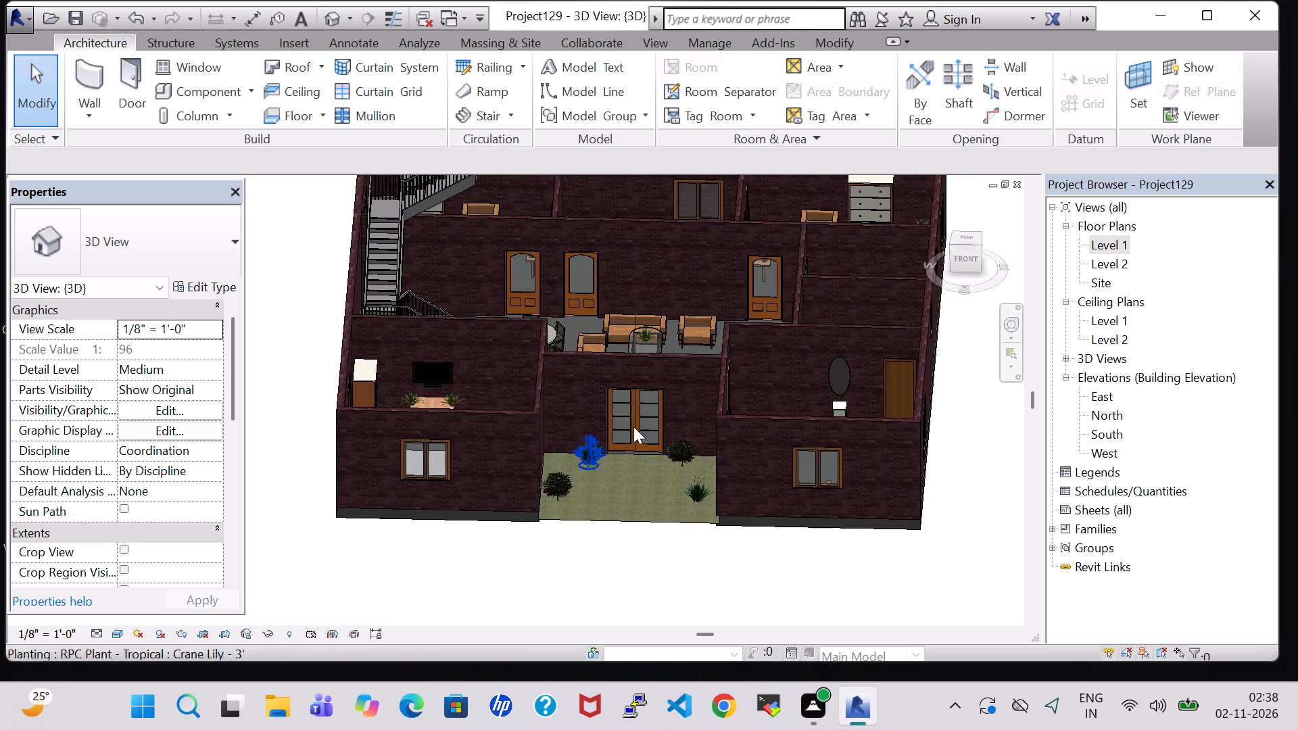
Examine the furnished rooms from above in 3D, from the porch through the living area to the rear bedrooms and kitchen.
{"action": "middle_click_drag", "start_coordinate": [730, 328], "coordinate": [683, 484], "text": "shift"}
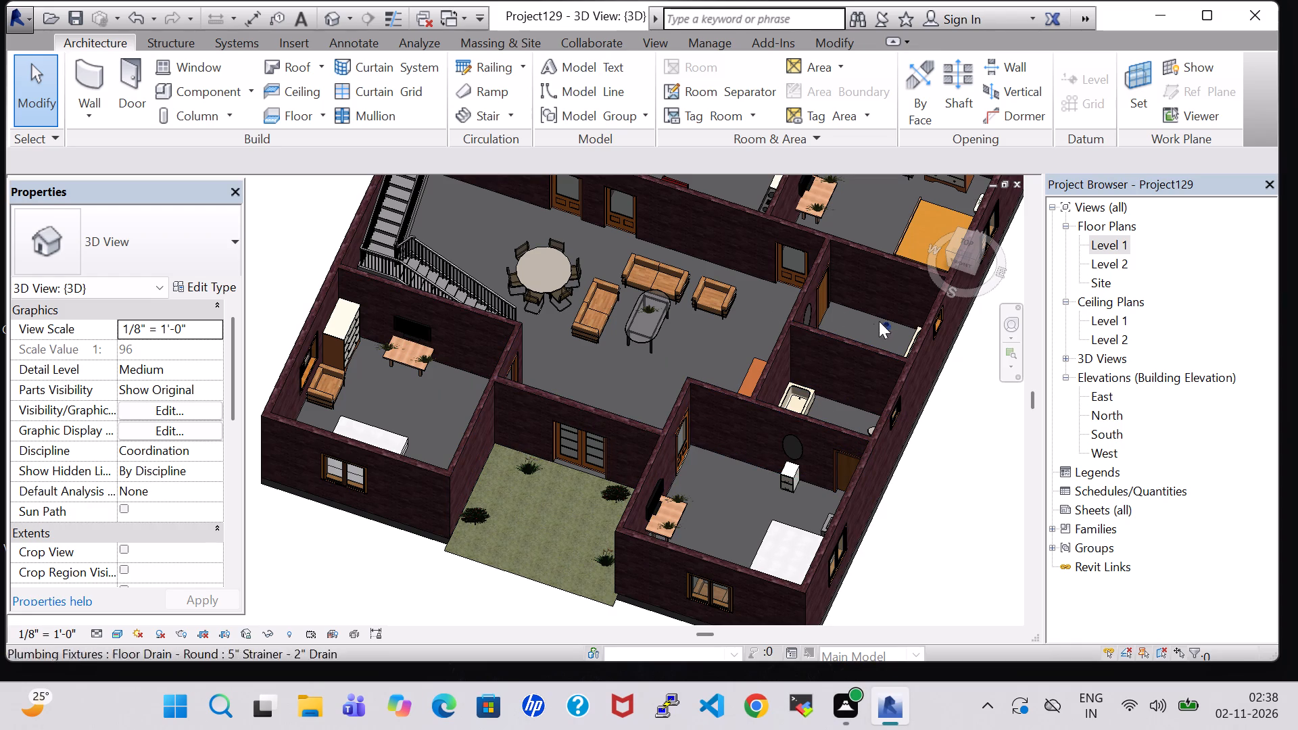
{"action": "middle_click_drag", "start_coordinate": [675, 298], "coordinate": [708, 362], "text": "shift"}
{"action": "scroll", "coordinate": [487, 310], "scroll_direction": "up", "scroll_amount": 1}
{"action": "middle_click_drag", "start_coordinate": [522, 226], "coordinate": [520, 341]}
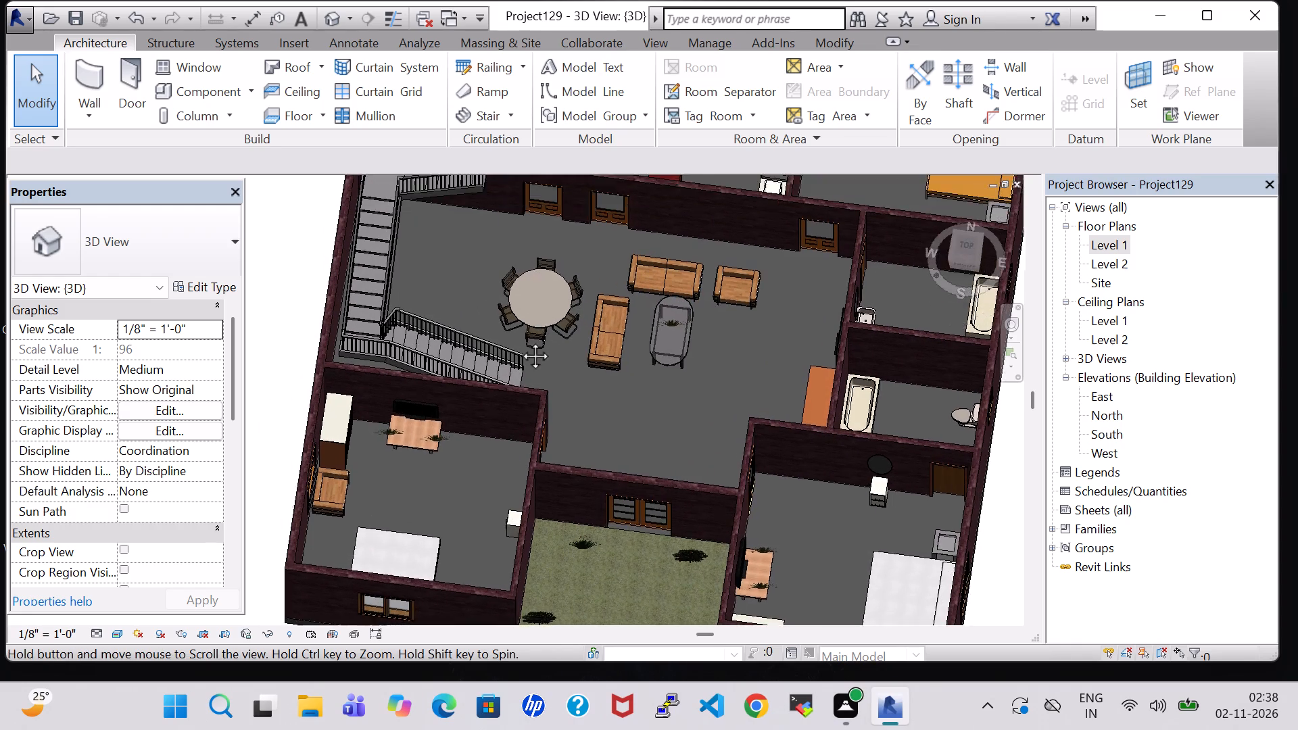
{"action": "middle_click_drag", "start_coordinate": [520, 341], "coordinate": [506, 409]}
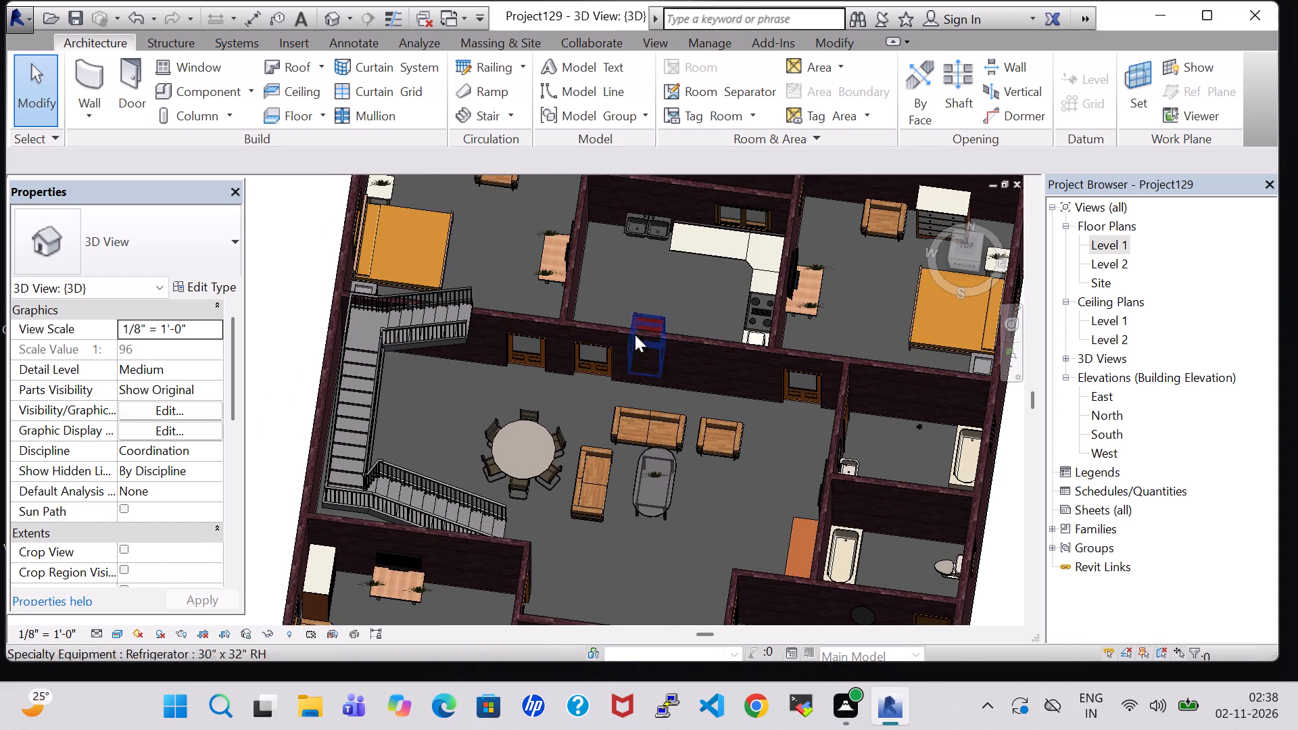
{"action": "middle_click_drag", "start_coordinate": [680, 251], "coordinate": [612, 351]}
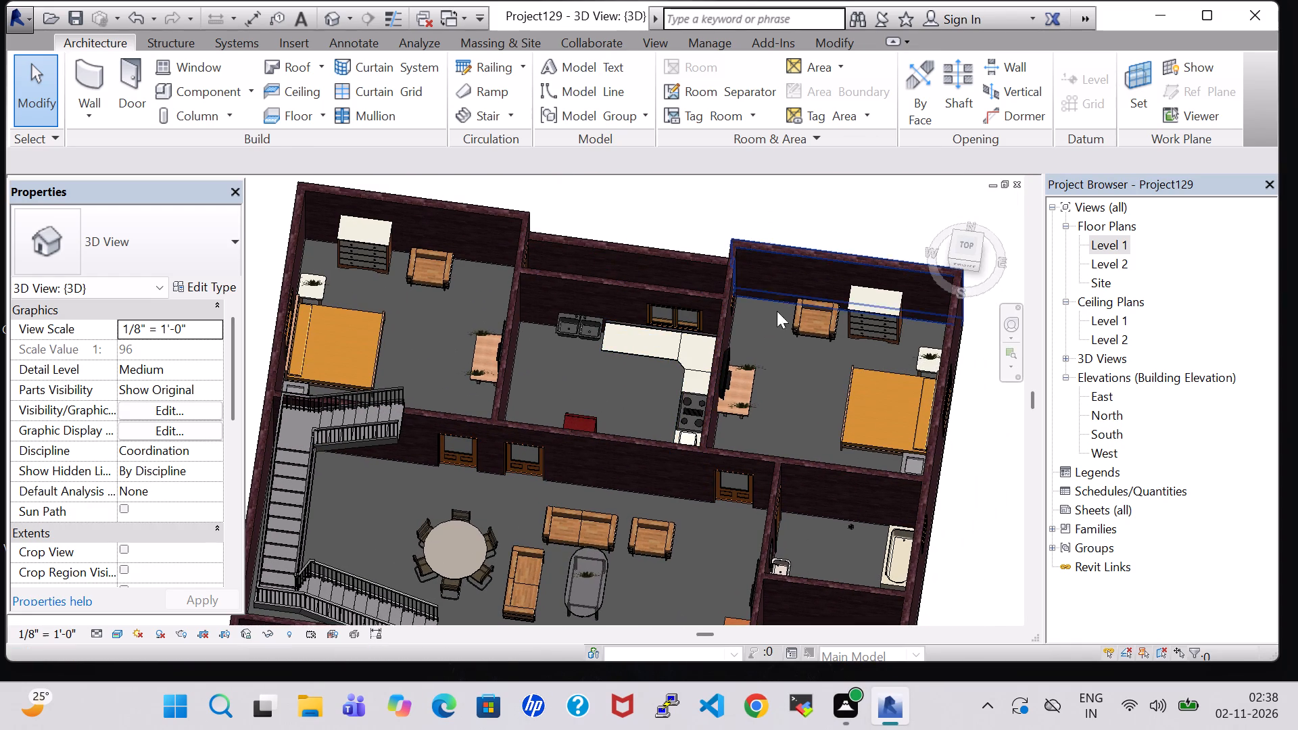
{"action": "scroll", "coordinate": [886, 298], "scroll_direction": "up", "scroll_amount": 1}
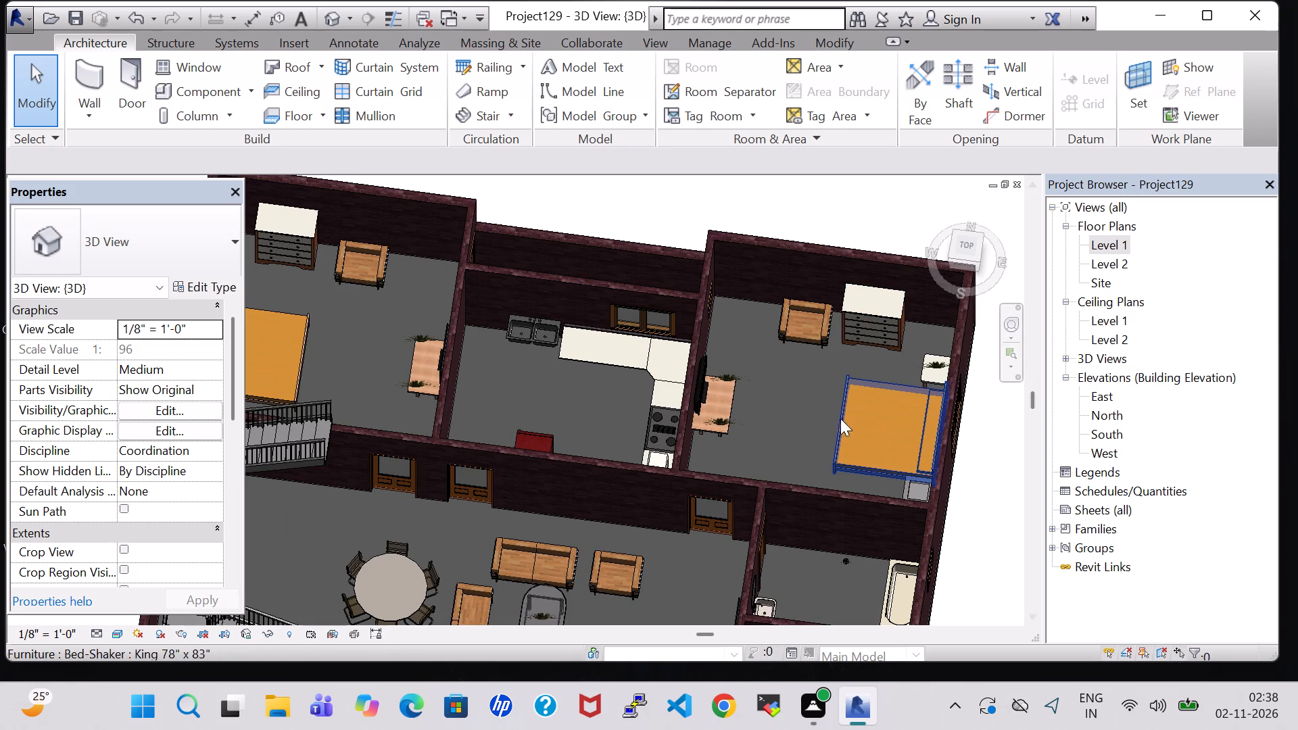
Open the Level 1 floor plan.
{"action": "double_click", "coordinate": [1101, 252]}
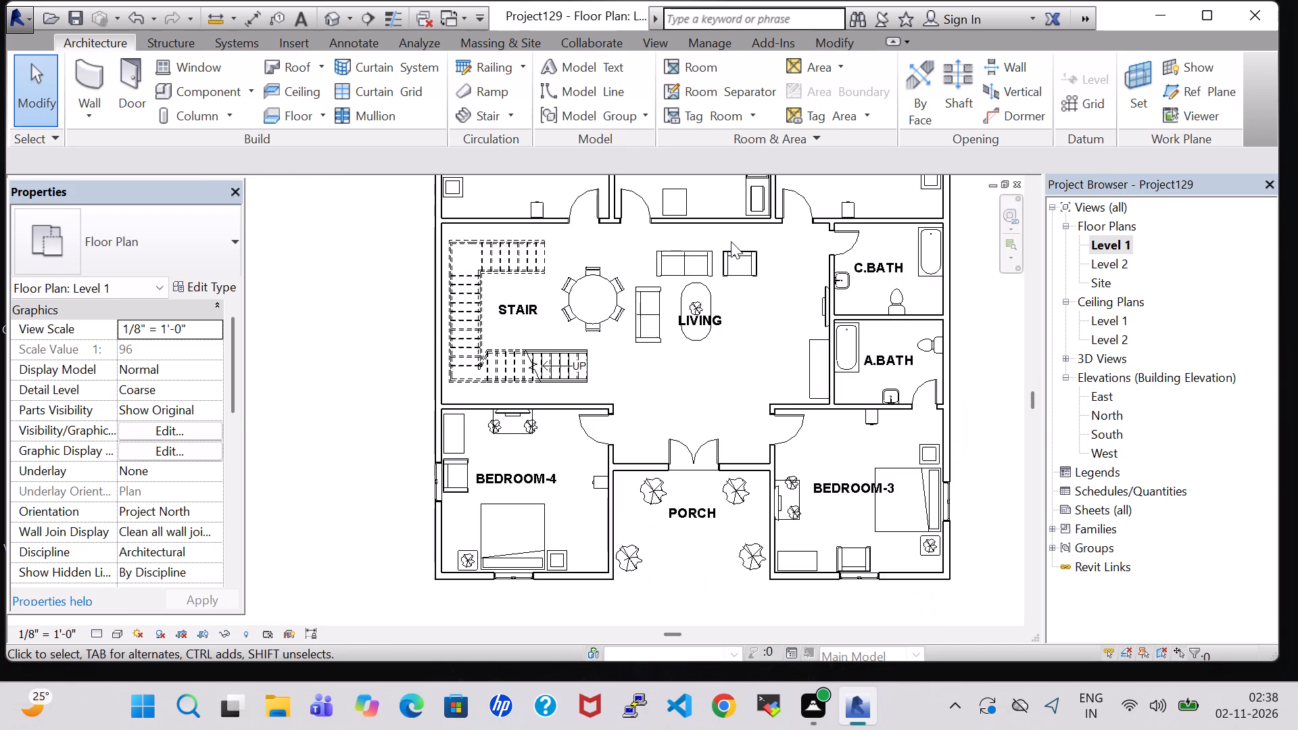
{"action": "scroll", "coordinate": [731, 241], "scroll_direction": "down", "scroll_amount": 5}
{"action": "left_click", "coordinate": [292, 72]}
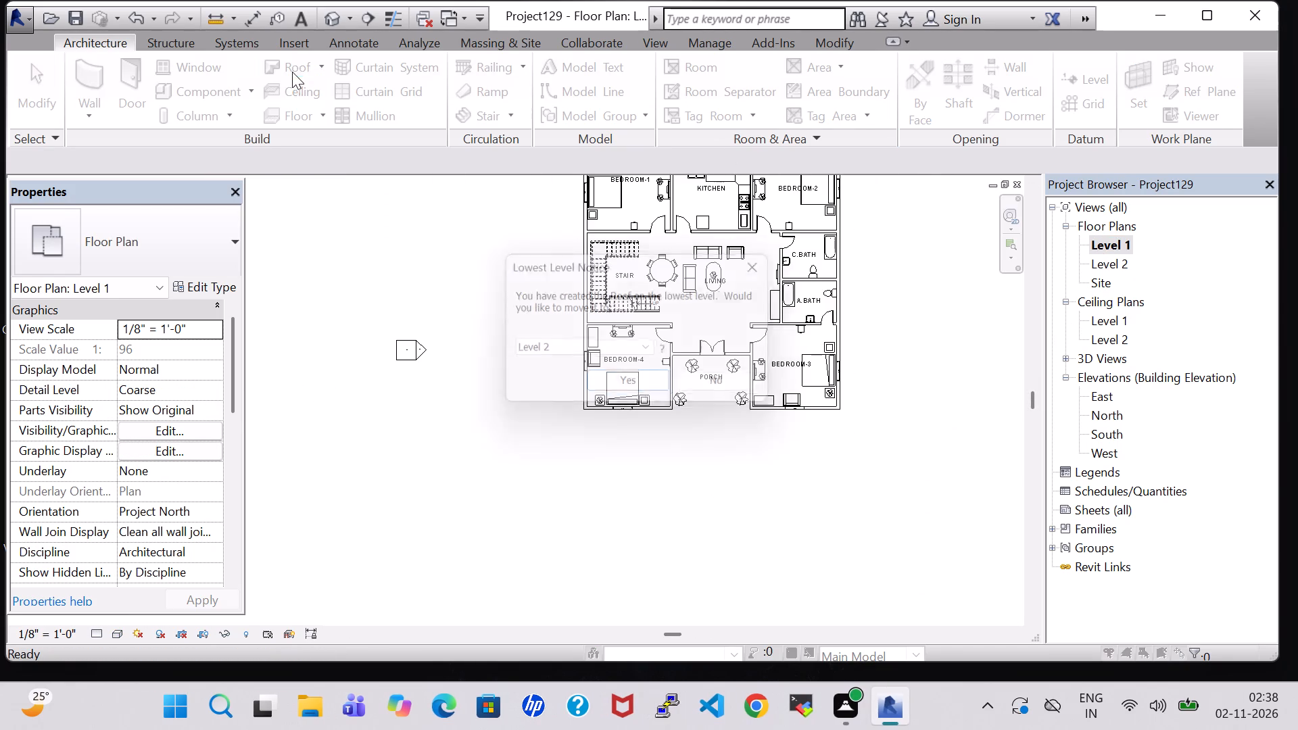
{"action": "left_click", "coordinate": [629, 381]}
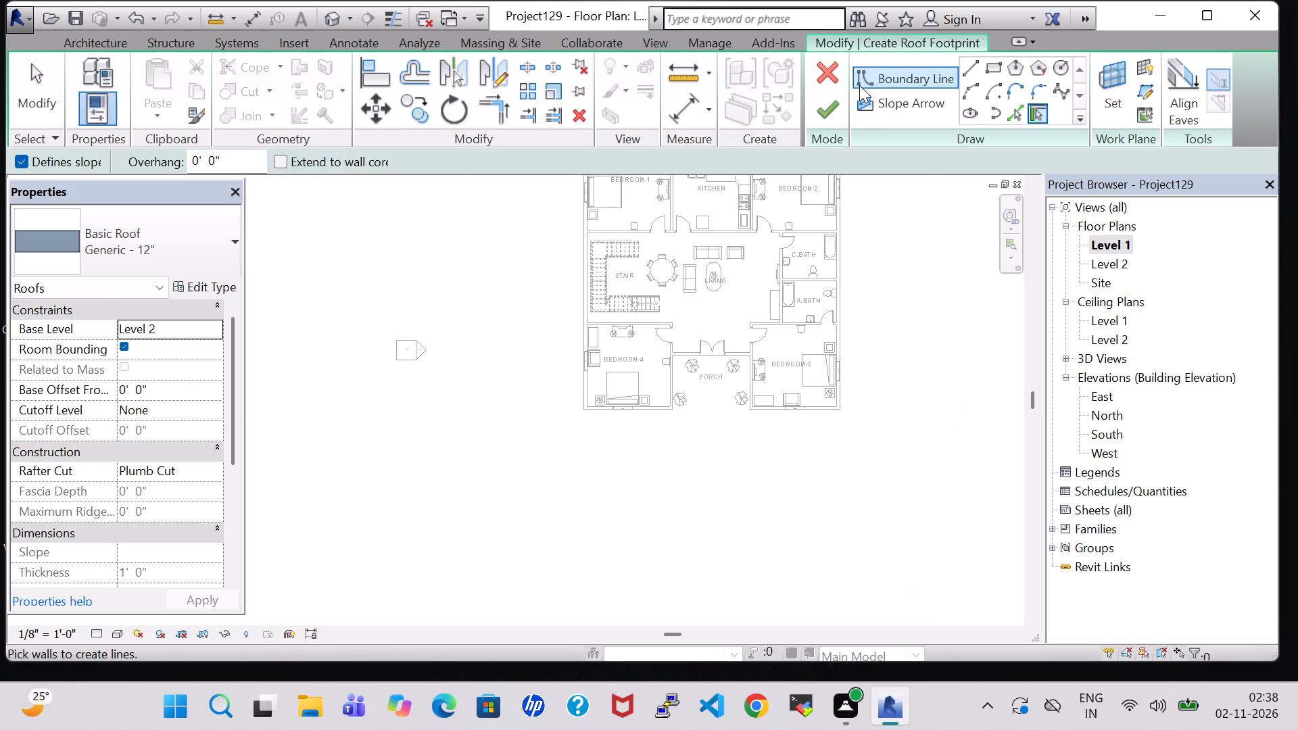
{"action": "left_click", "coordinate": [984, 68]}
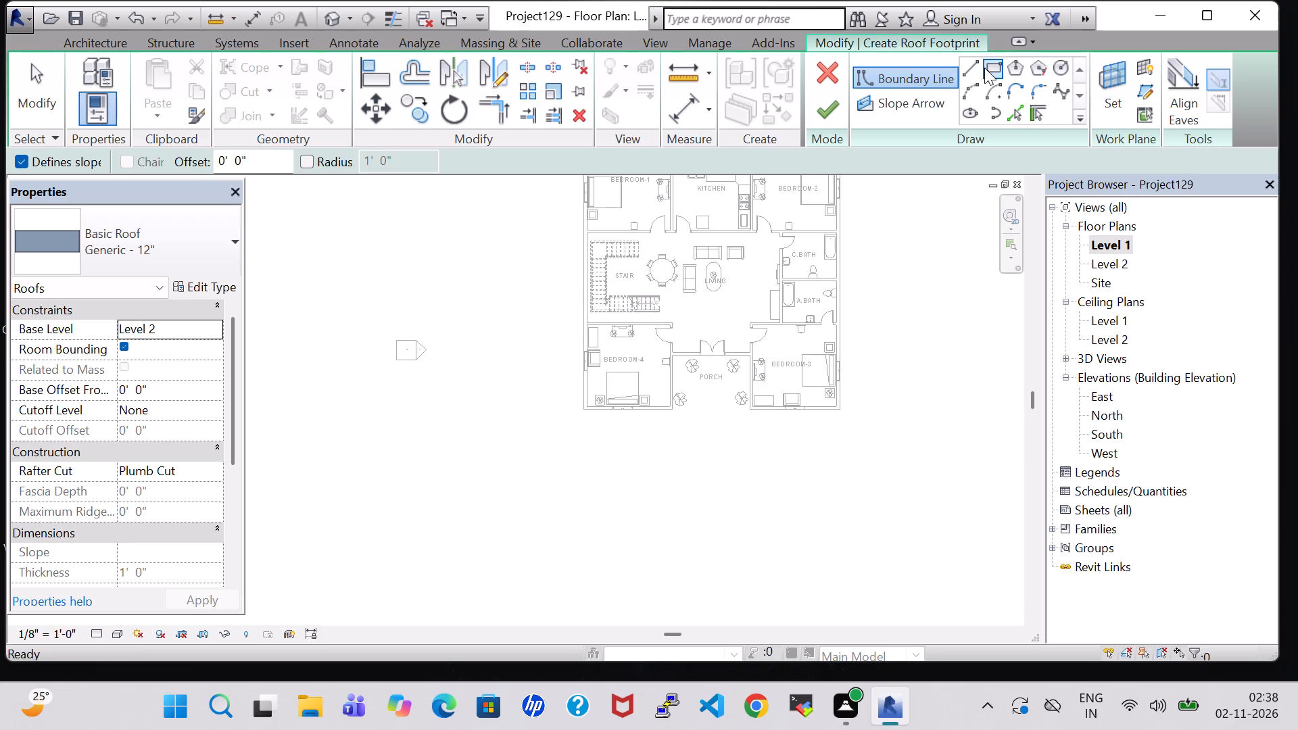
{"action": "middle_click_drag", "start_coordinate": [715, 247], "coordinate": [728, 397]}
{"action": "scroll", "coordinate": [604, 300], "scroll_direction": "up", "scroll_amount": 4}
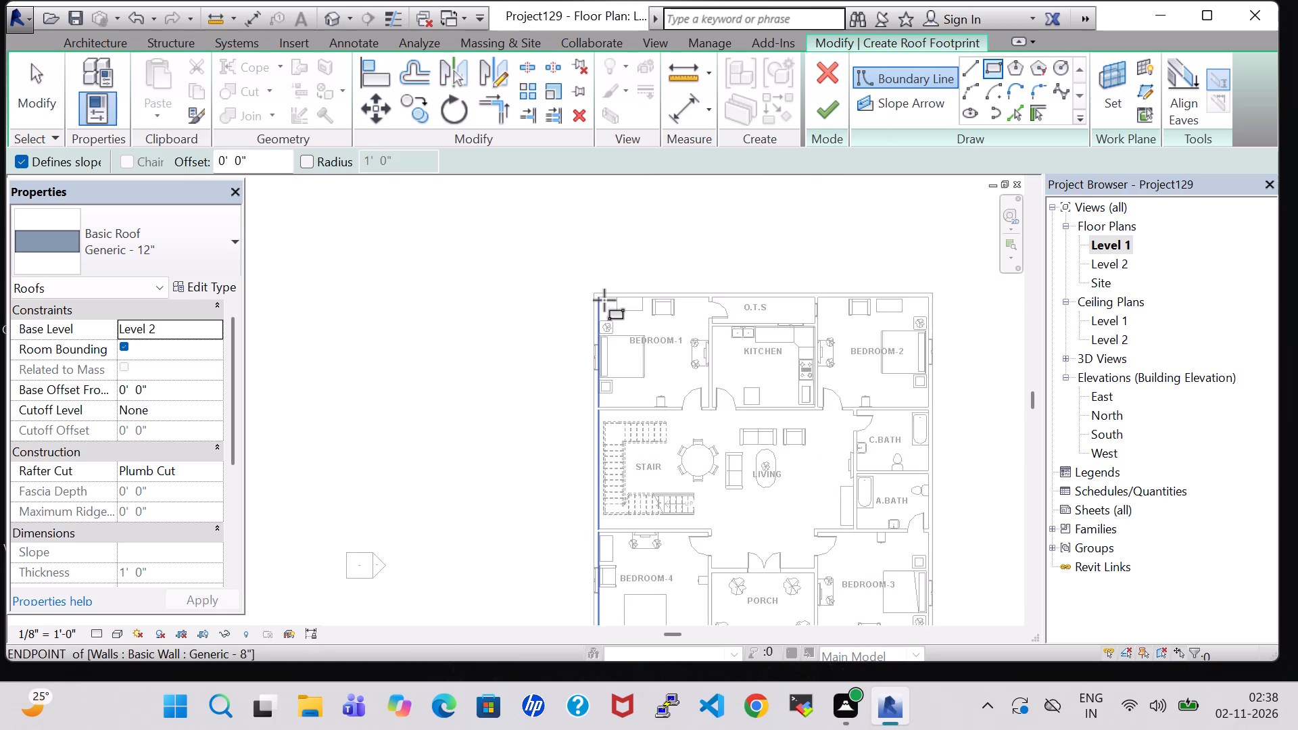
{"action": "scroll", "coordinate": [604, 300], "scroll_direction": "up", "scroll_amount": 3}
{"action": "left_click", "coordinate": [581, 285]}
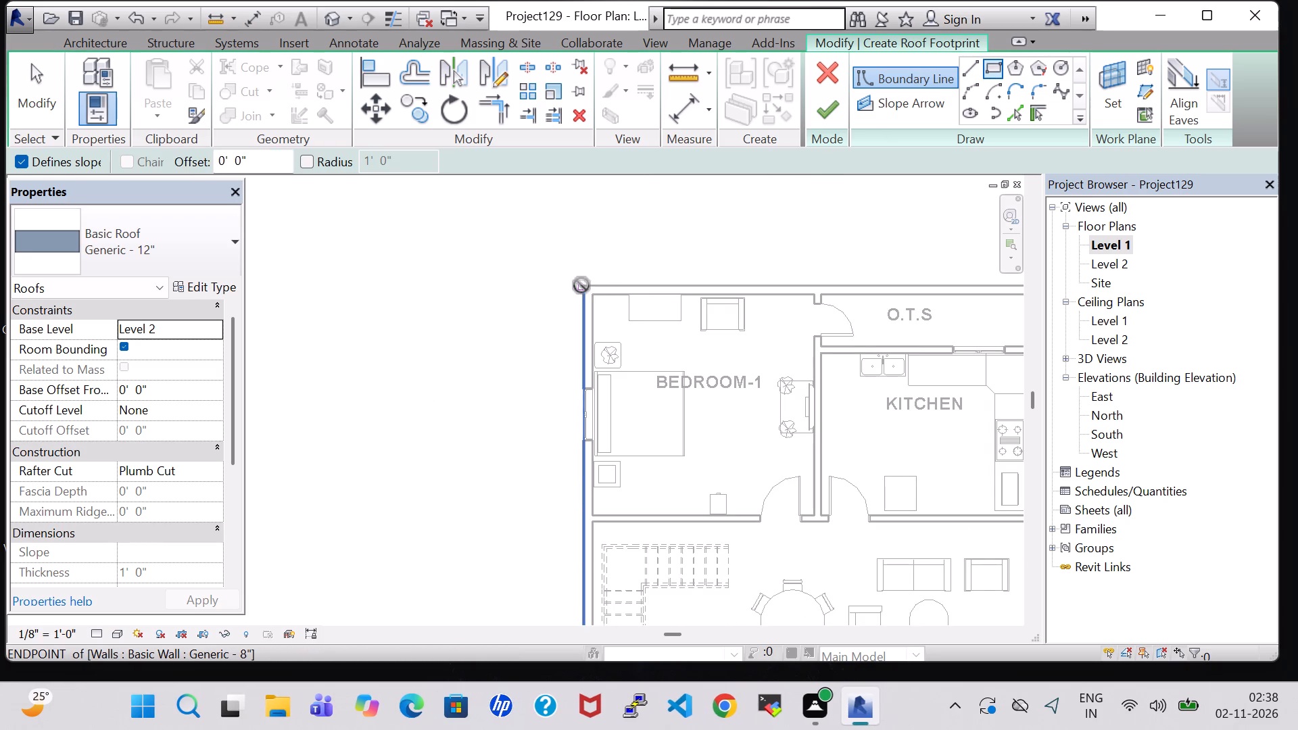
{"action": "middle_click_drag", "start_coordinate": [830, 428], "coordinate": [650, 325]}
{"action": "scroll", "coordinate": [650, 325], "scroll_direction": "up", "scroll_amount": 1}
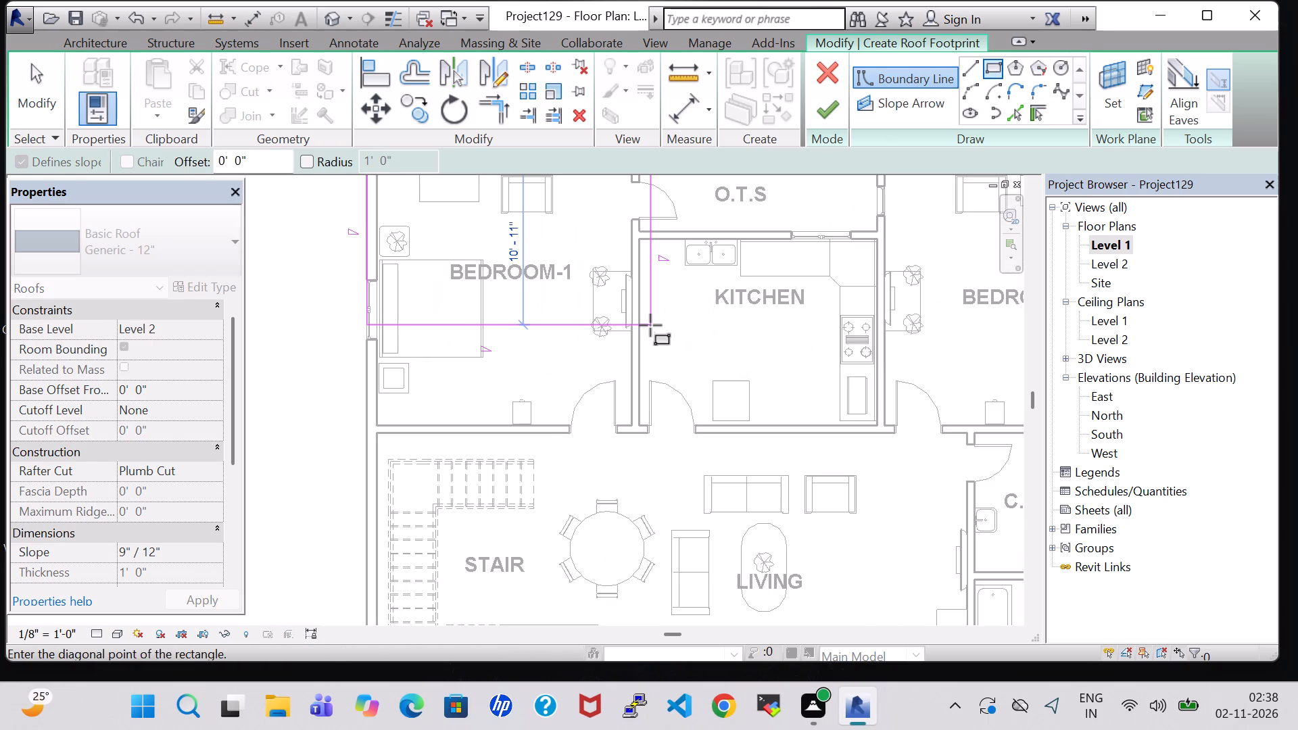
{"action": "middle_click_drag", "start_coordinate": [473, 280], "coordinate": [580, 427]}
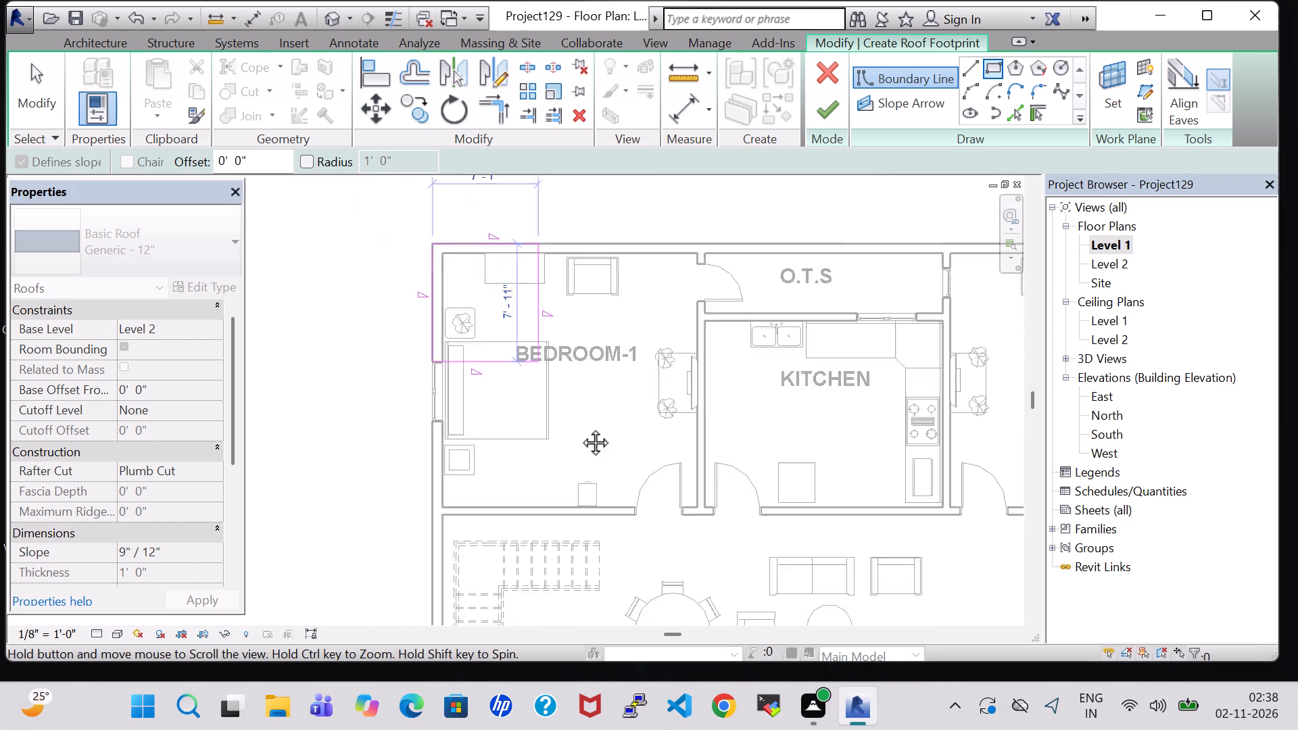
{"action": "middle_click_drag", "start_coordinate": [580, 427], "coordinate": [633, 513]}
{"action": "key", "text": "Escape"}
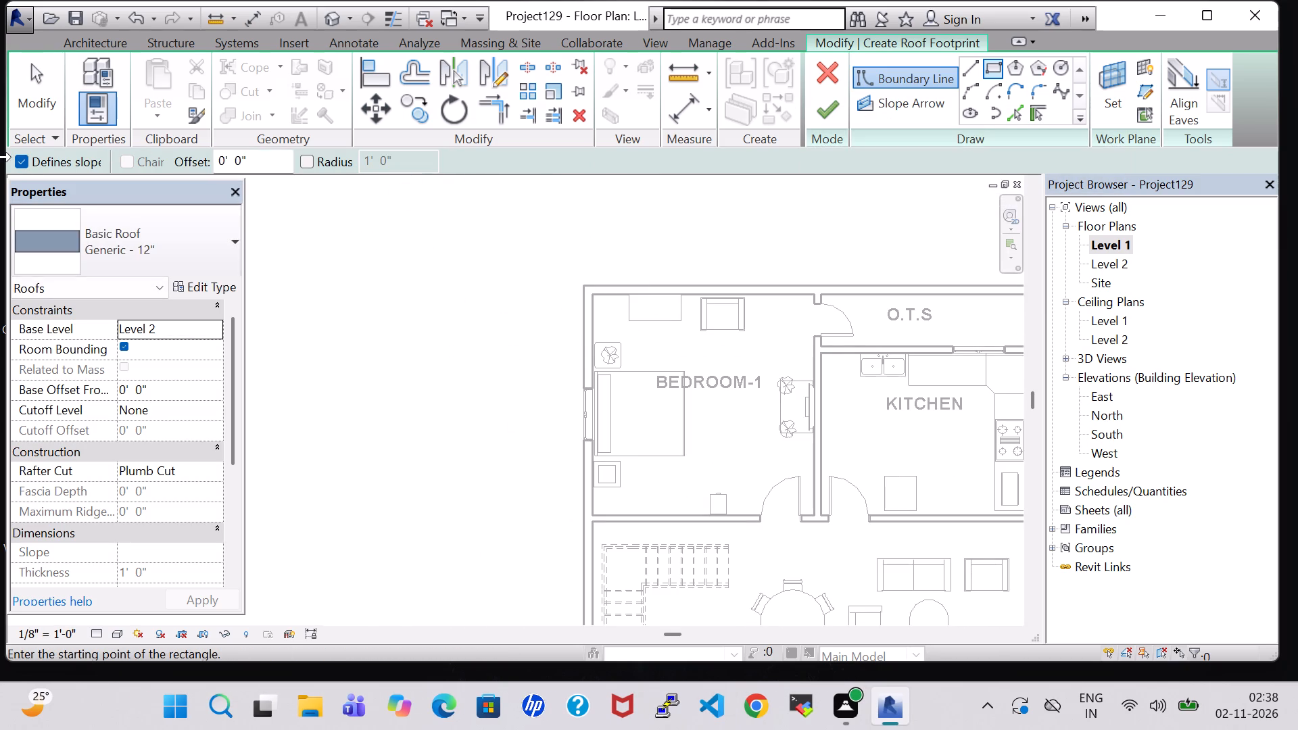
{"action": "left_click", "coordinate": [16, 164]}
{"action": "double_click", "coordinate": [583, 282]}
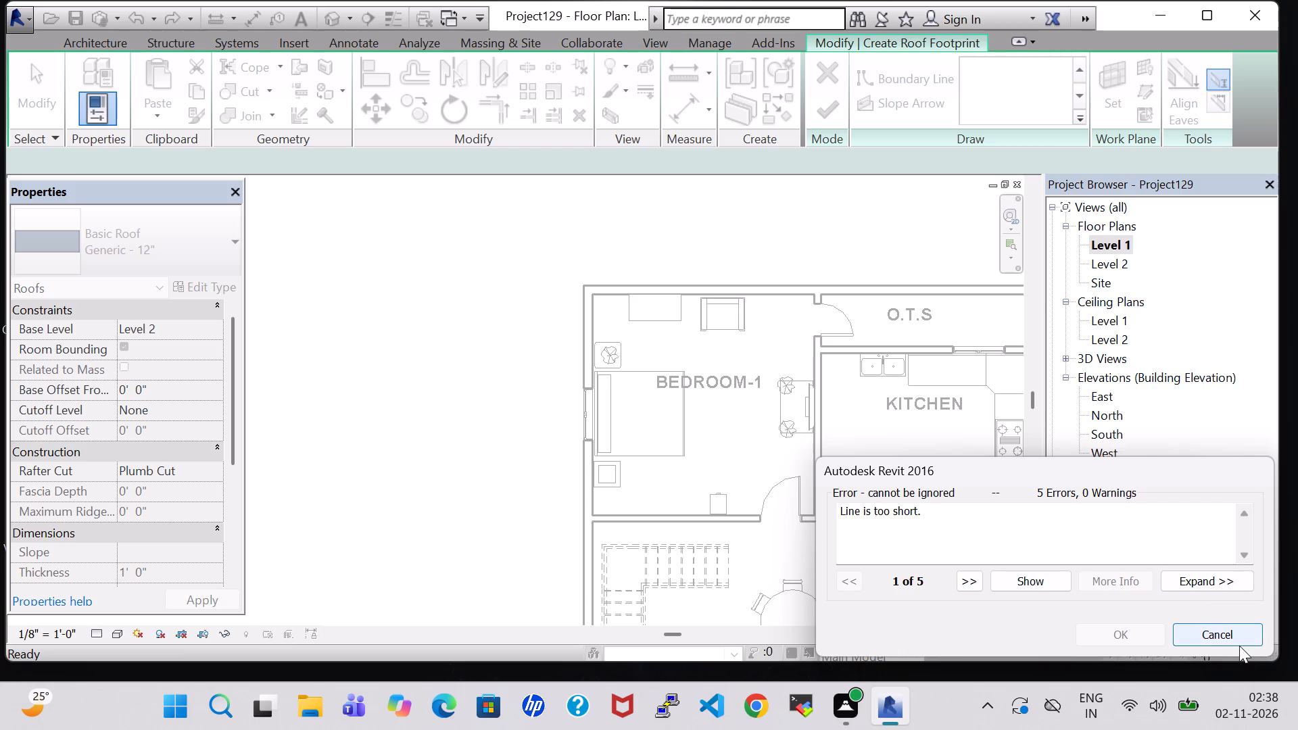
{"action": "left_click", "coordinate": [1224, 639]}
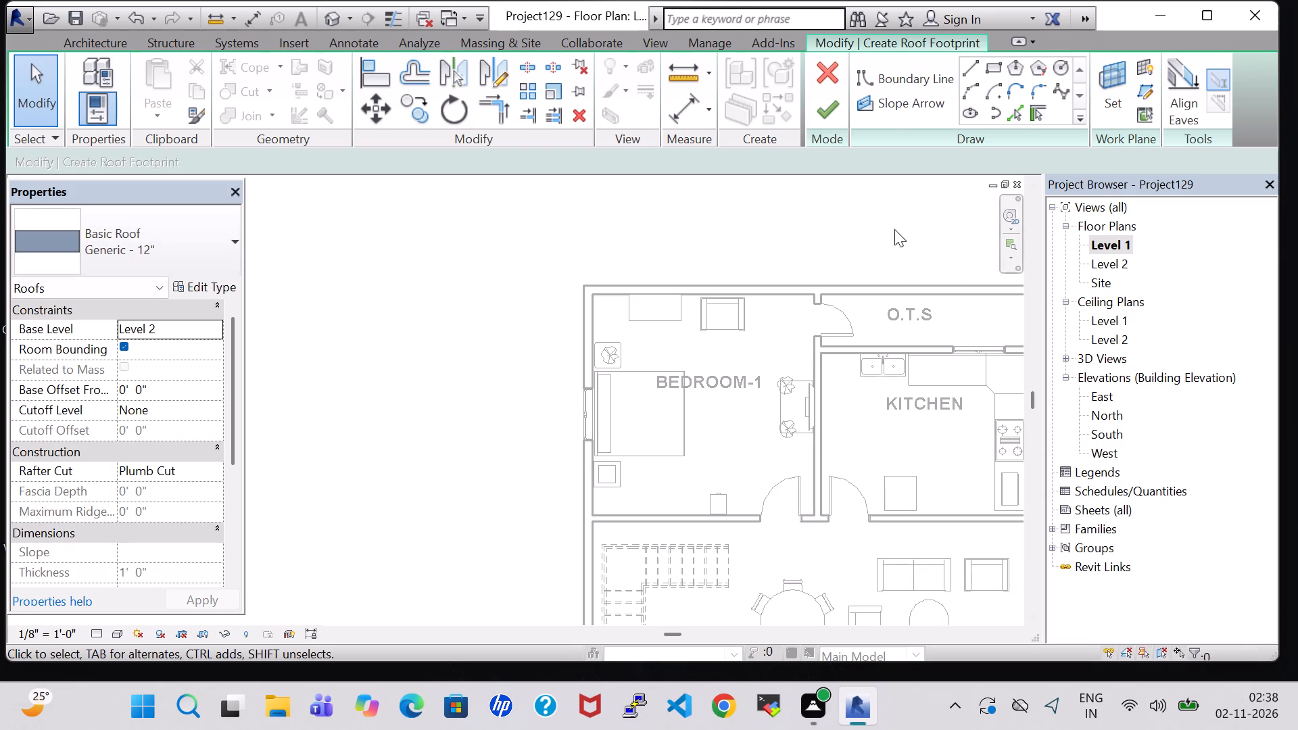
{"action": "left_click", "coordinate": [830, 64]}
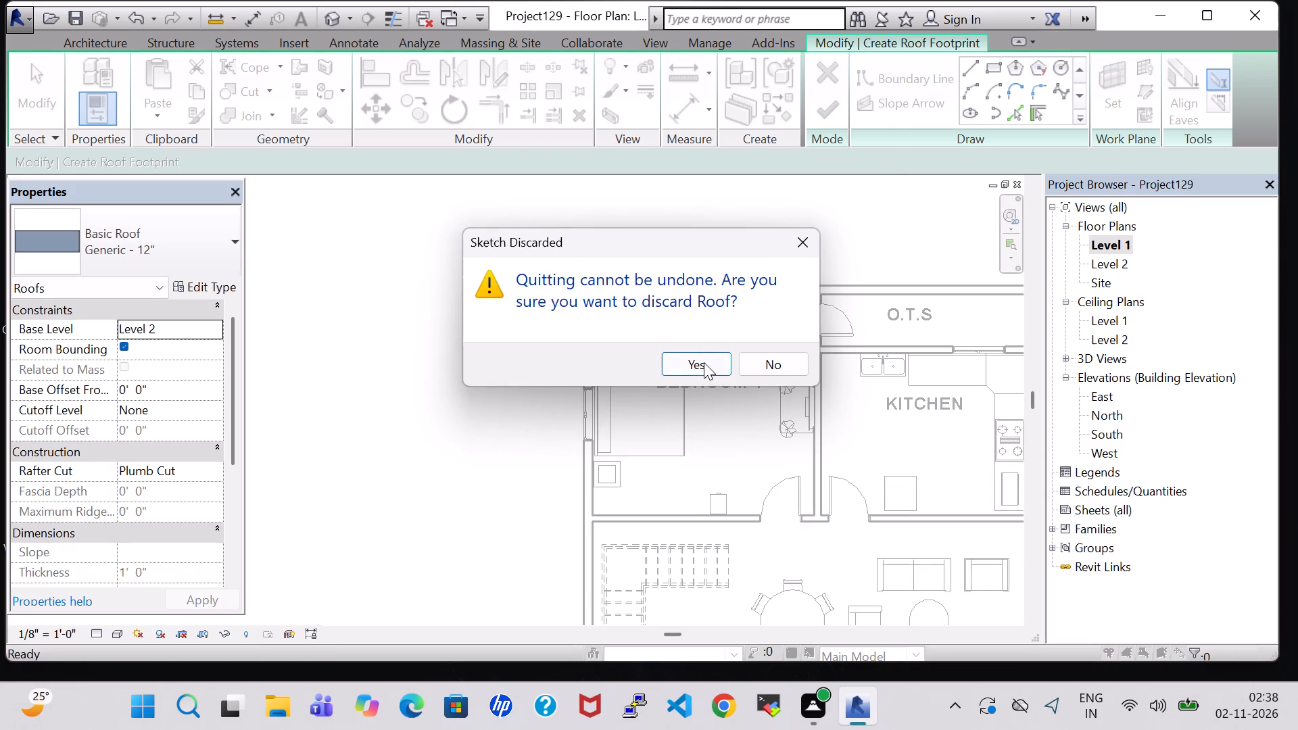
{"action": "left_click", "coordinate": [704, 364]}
Create a flat Generic - 12" footprint roof on Level 2 as a rectangle over the outer wall corners, without defined slope, and attach the walls.
{"action": "left_click", "coordinate": [291, 66]}
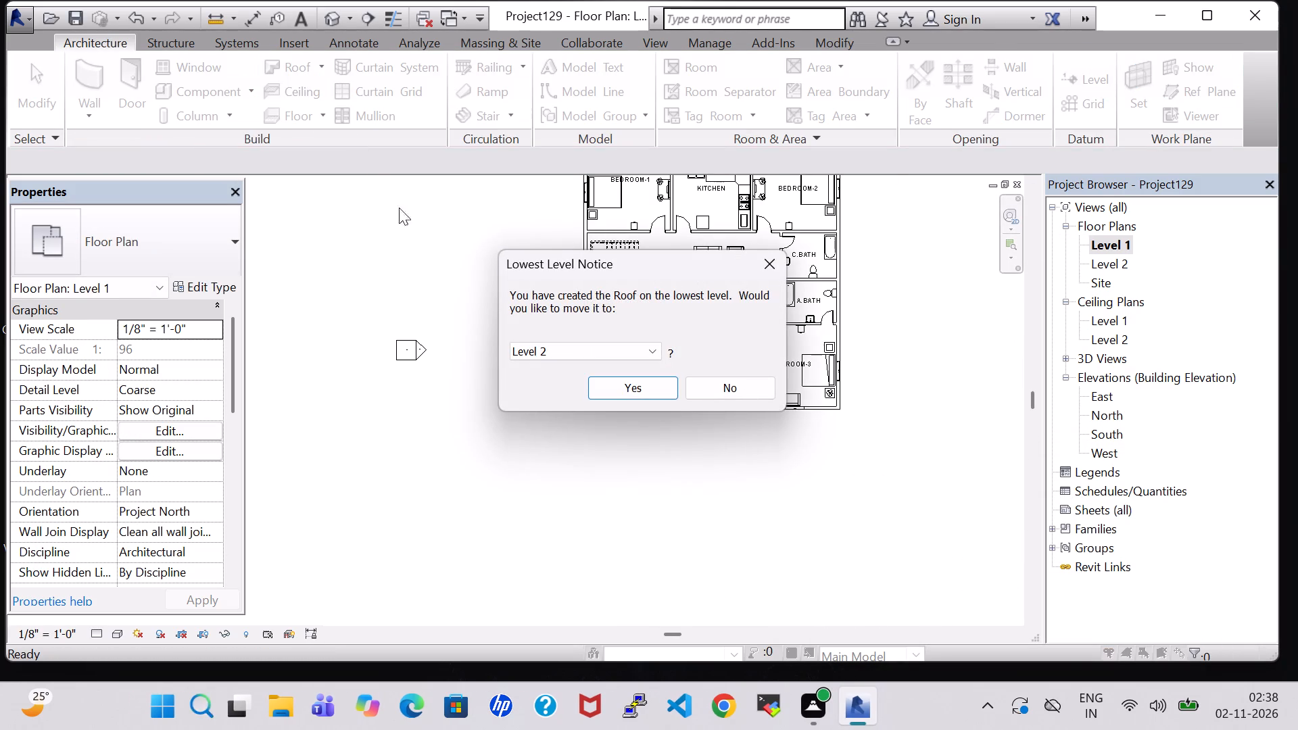
{"action": "left_click", "coordinate": [635, 394]}
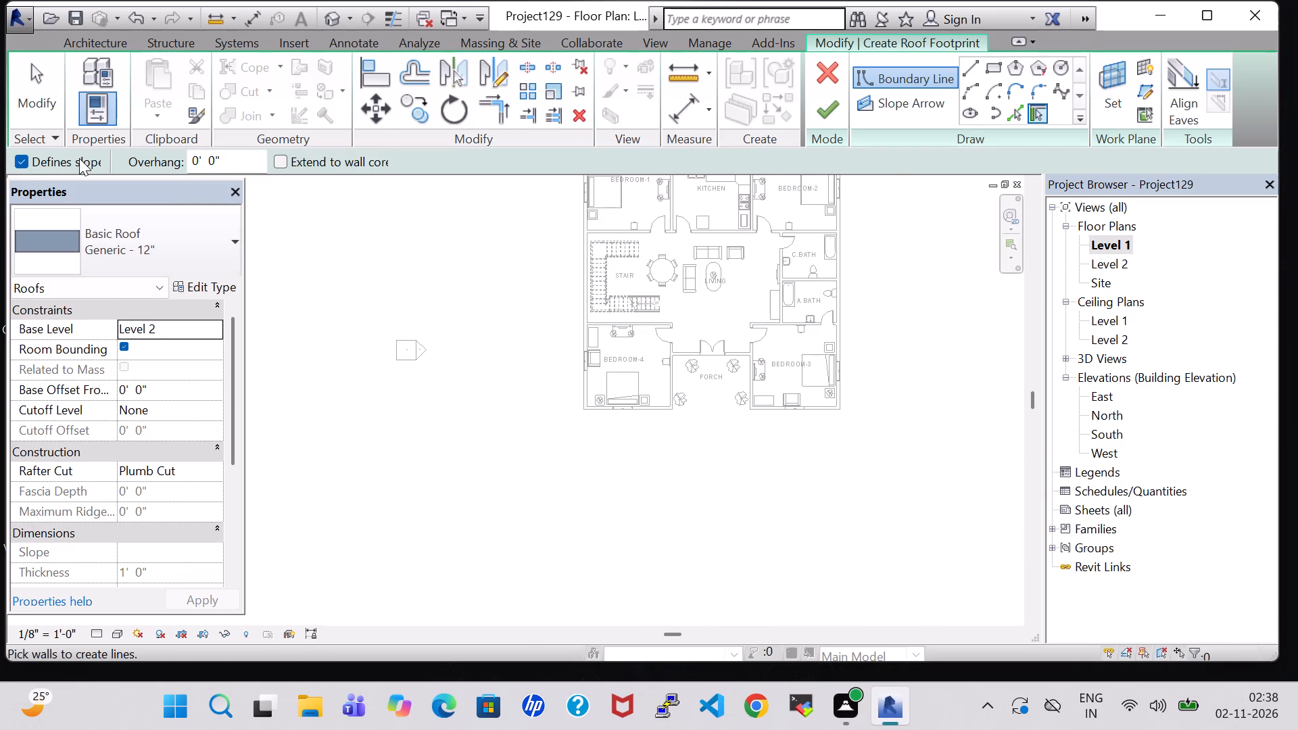
{"action": "left_click", "coordinate": [20, 161]}
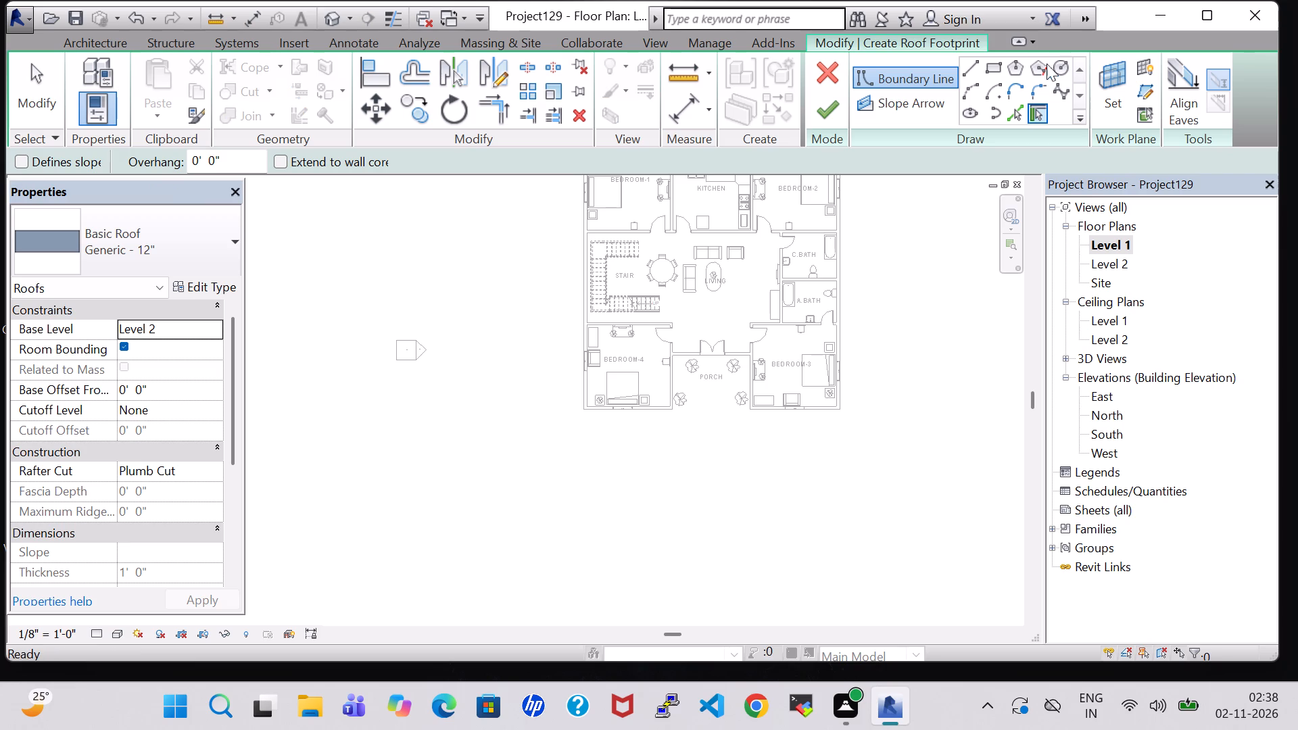
{"action": "left_click", "coordinate": [989, 65]}
{"action": "middle_click_drag", "start_coordinate": [889, 294], "coordinate": [927, 468]}
{"action": "scroll", "coordinate": [925, 458], "scroll_direction": "up", "scroll_amount": 1}
{"action": "scroll", "coordinate": [634, 367], "scroll_direction": "up", "scroll_amount": 2}
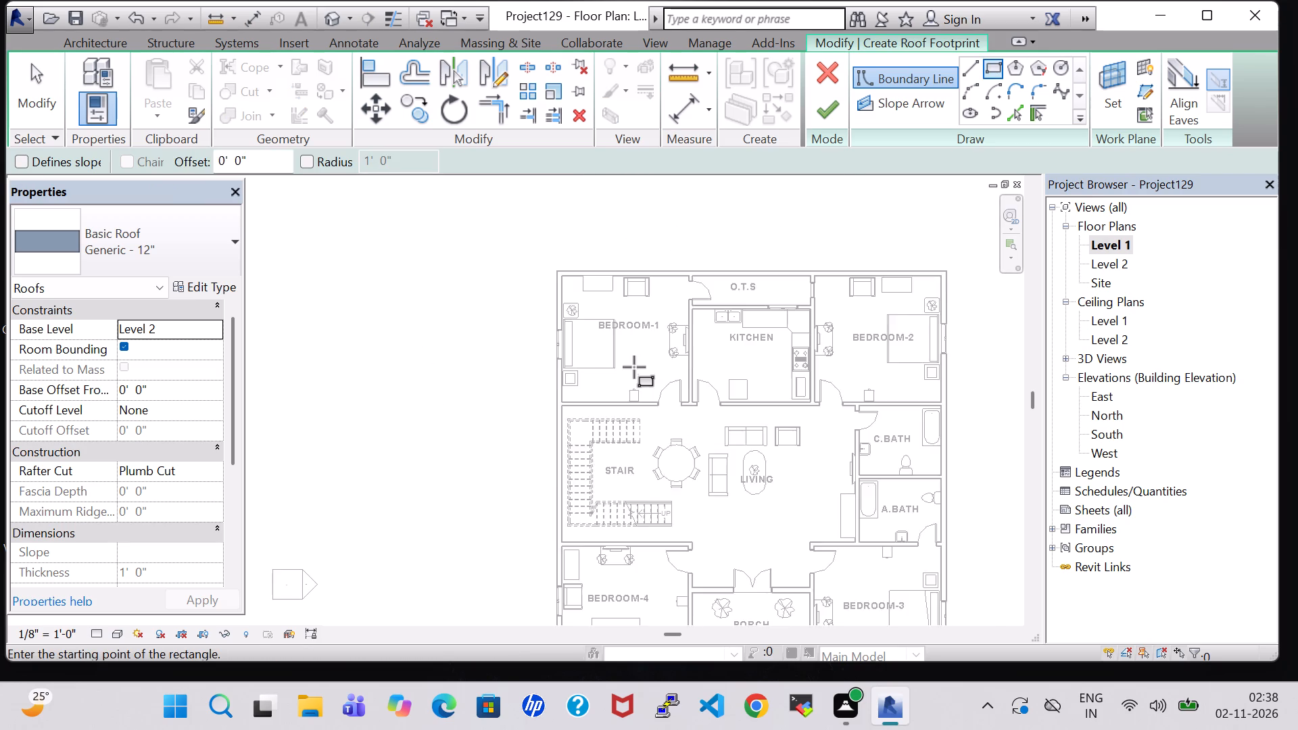
{"action": "scroll", "coordinate": [634, 367], "scroll_direction": "up", "scroll_amount": 4}
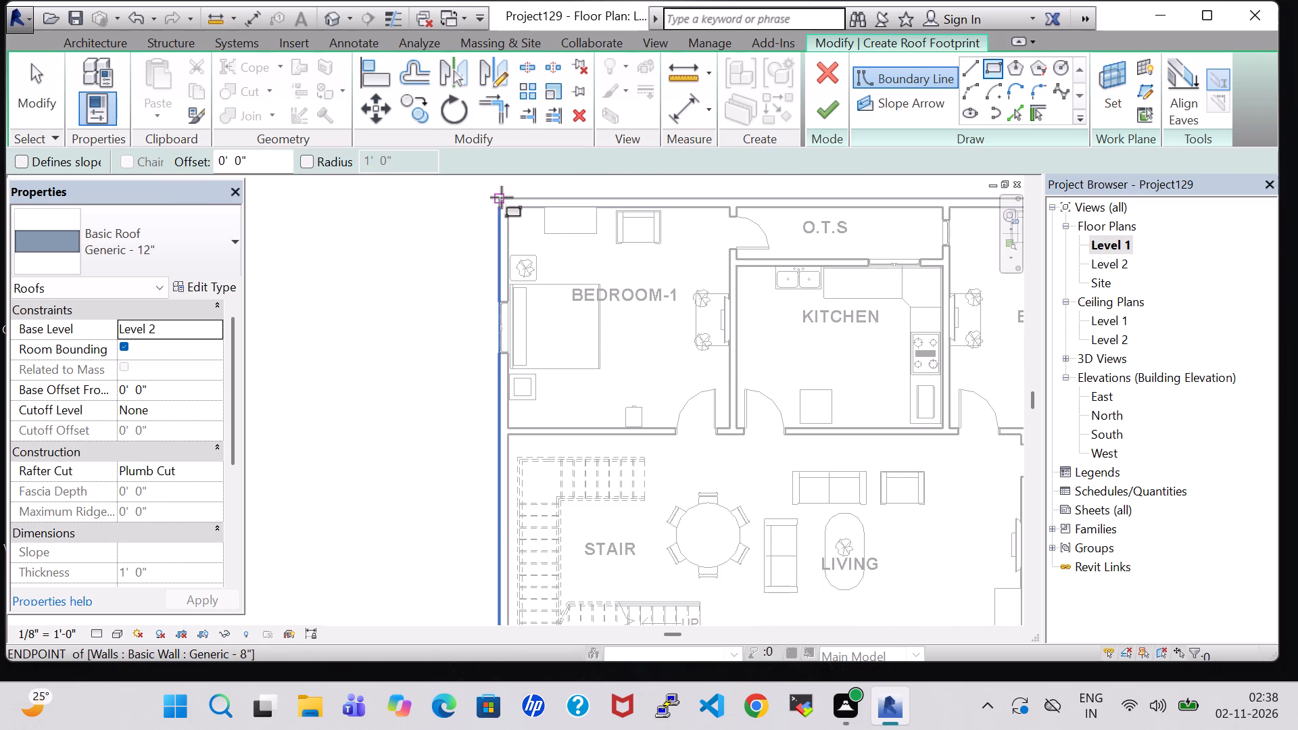
{"action": "left_click", "coordinate": [502, 197]}
{"action": "middle_click_drag", "start_coordinate": [785, 466], "coordinate": [627, 370]}
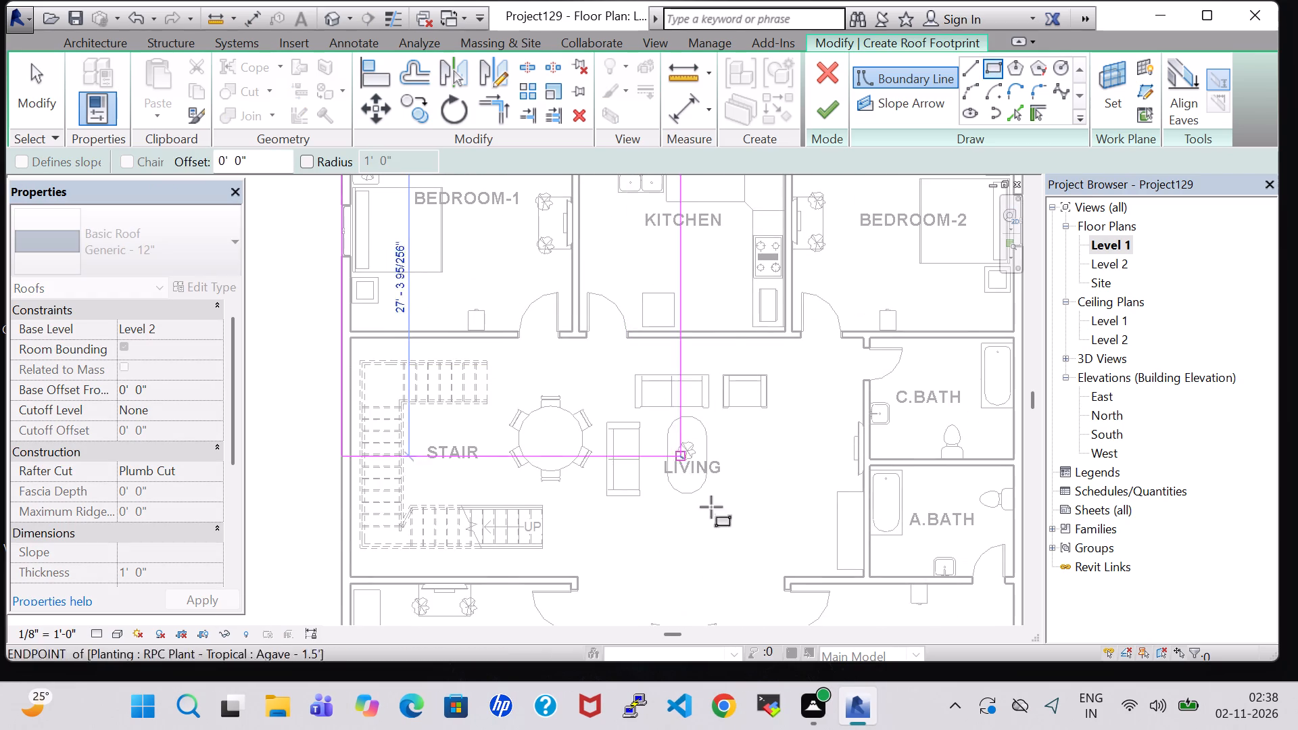
{"action": "middle_click_drag", "start_coordinate": [784, 604], "coordinate": [673, 383]}
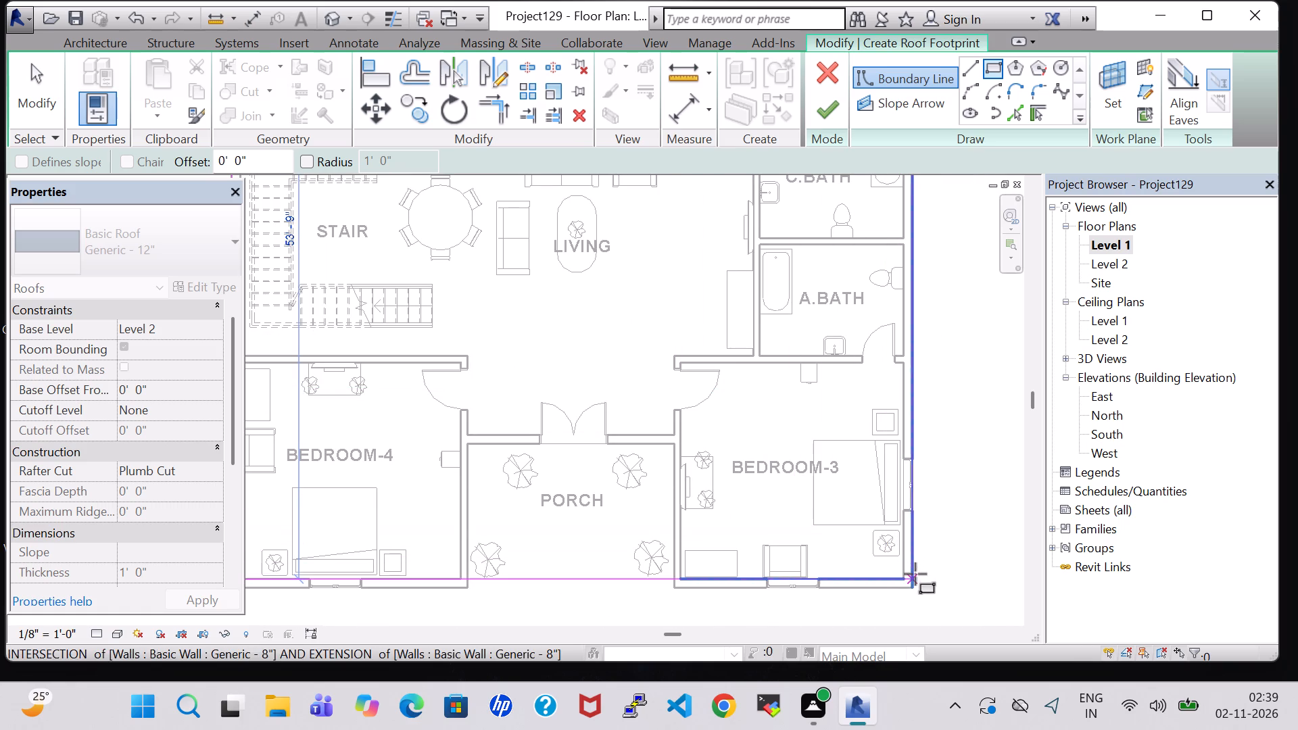
{"action": "left_click", "coordinate": [915, 589]}
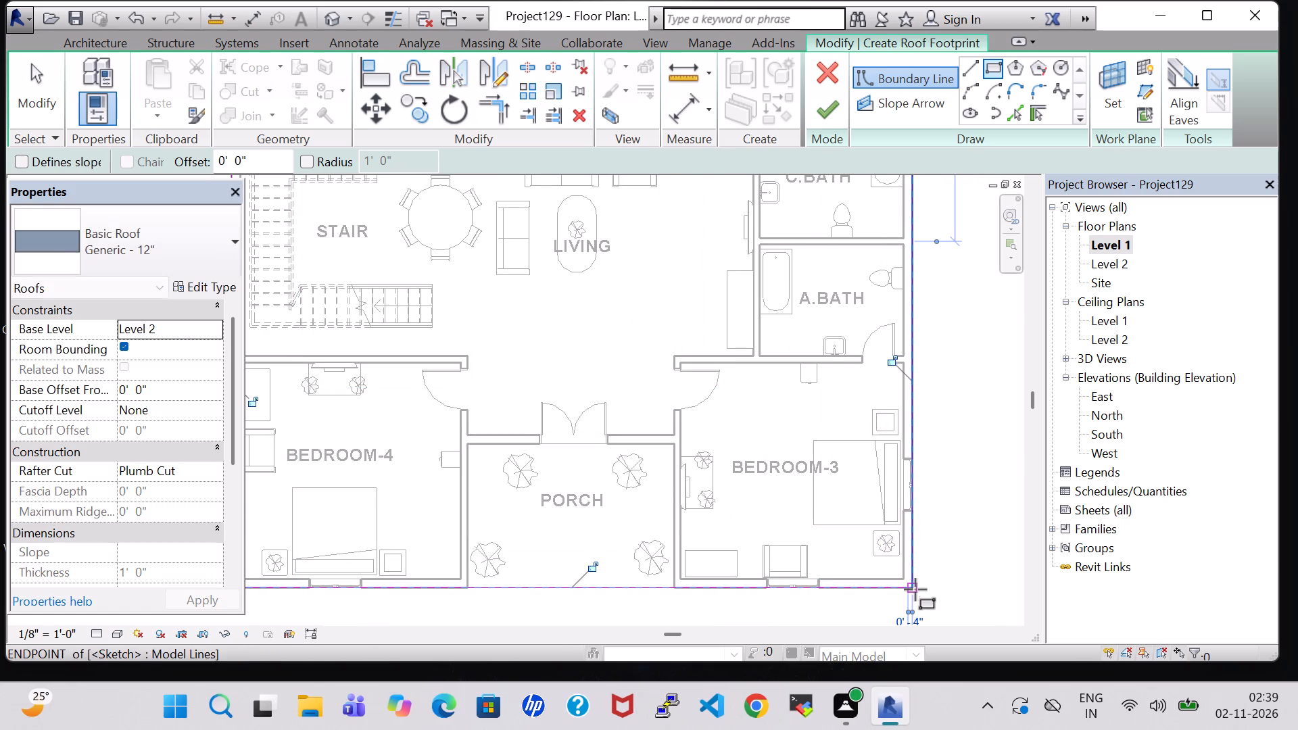
{"action": "left_click", "coordinate": [822, 115]}
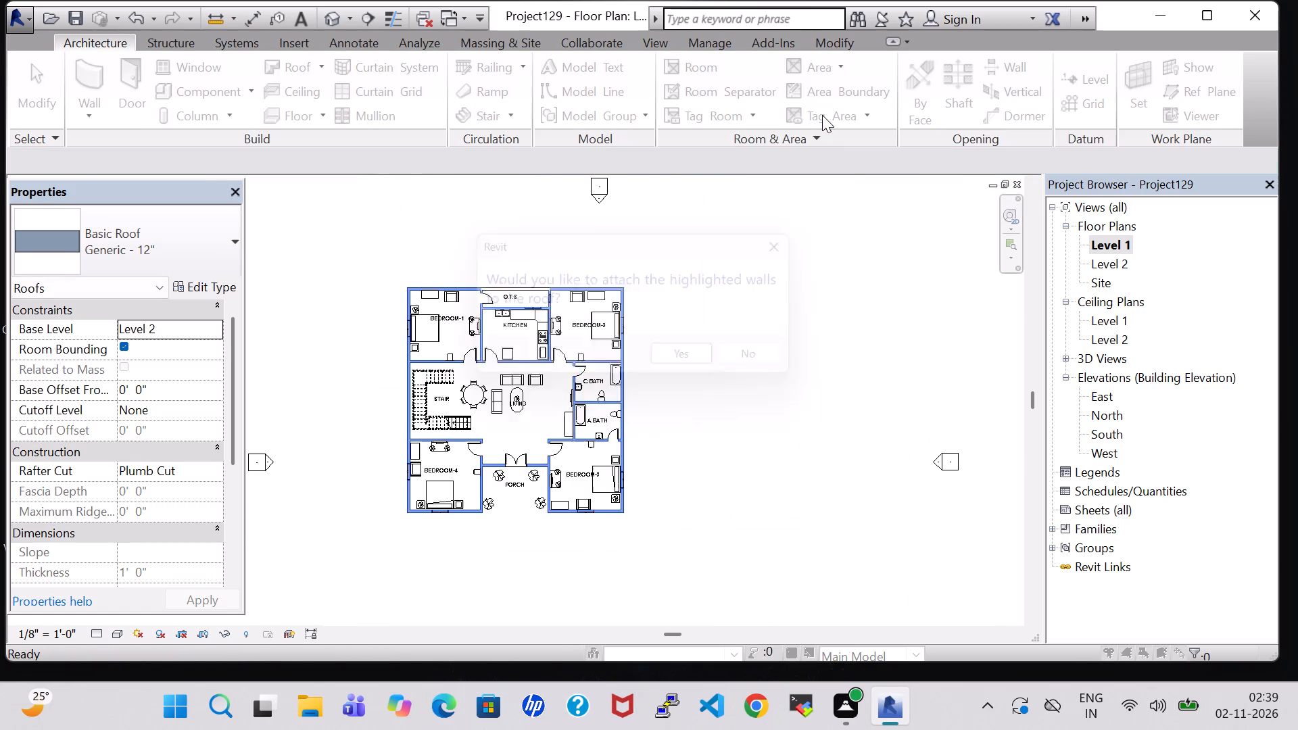
{"action": "left_click", "coordinate": [698, 359]}
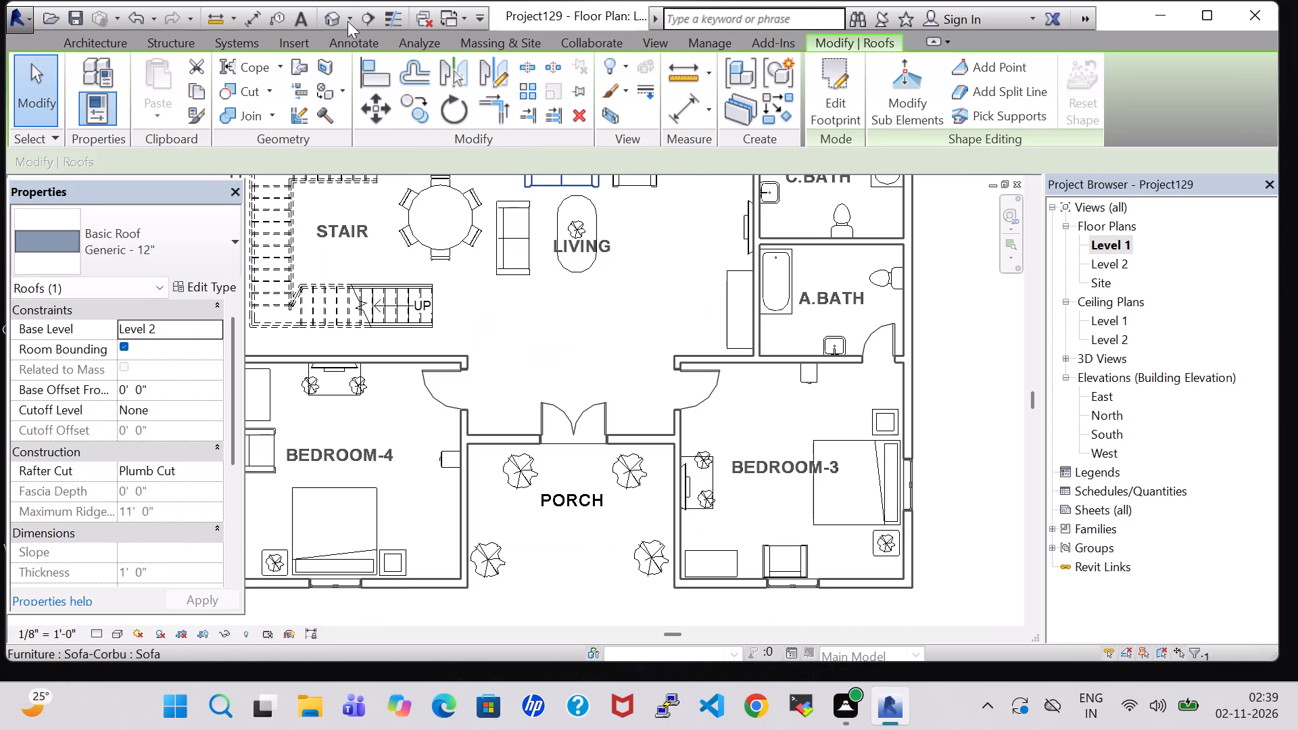
In the 3D view, assign the Brick, Soldier Course material to the structure layer of the Generic - 12" roof type.
{"action": "left_click", "coordinate": [332, 16]}
{"action": "left_click", "coordinate": [672, 222]}
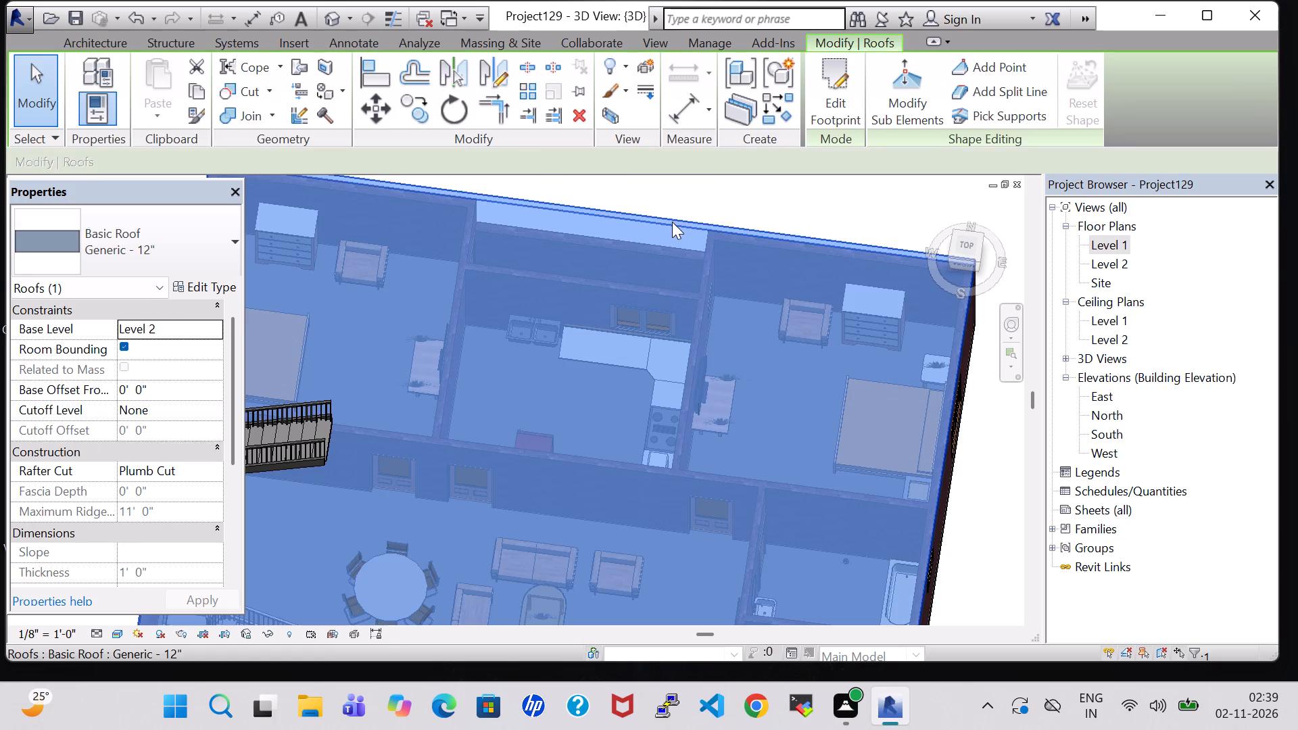
{"action": "left_click", "coordinate": [178, 289]}
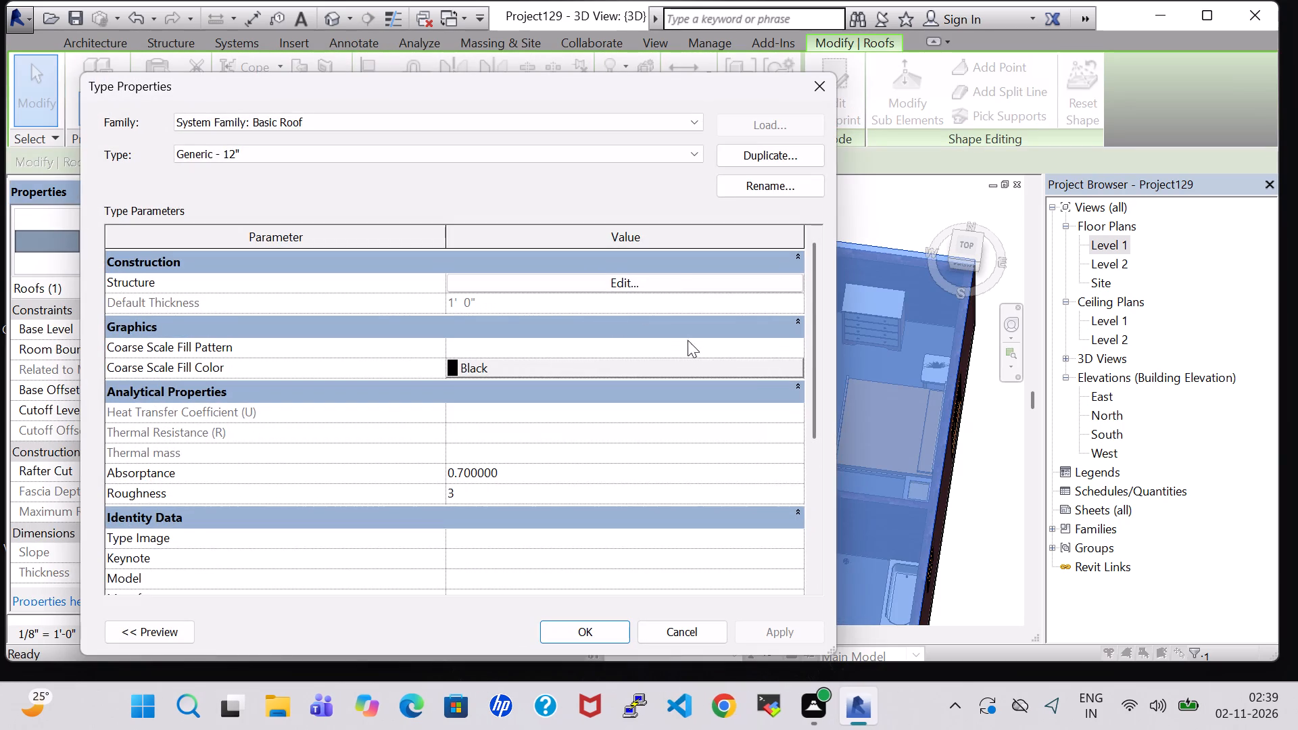
{"action": "left_click", "coordinate": [667, 279]}
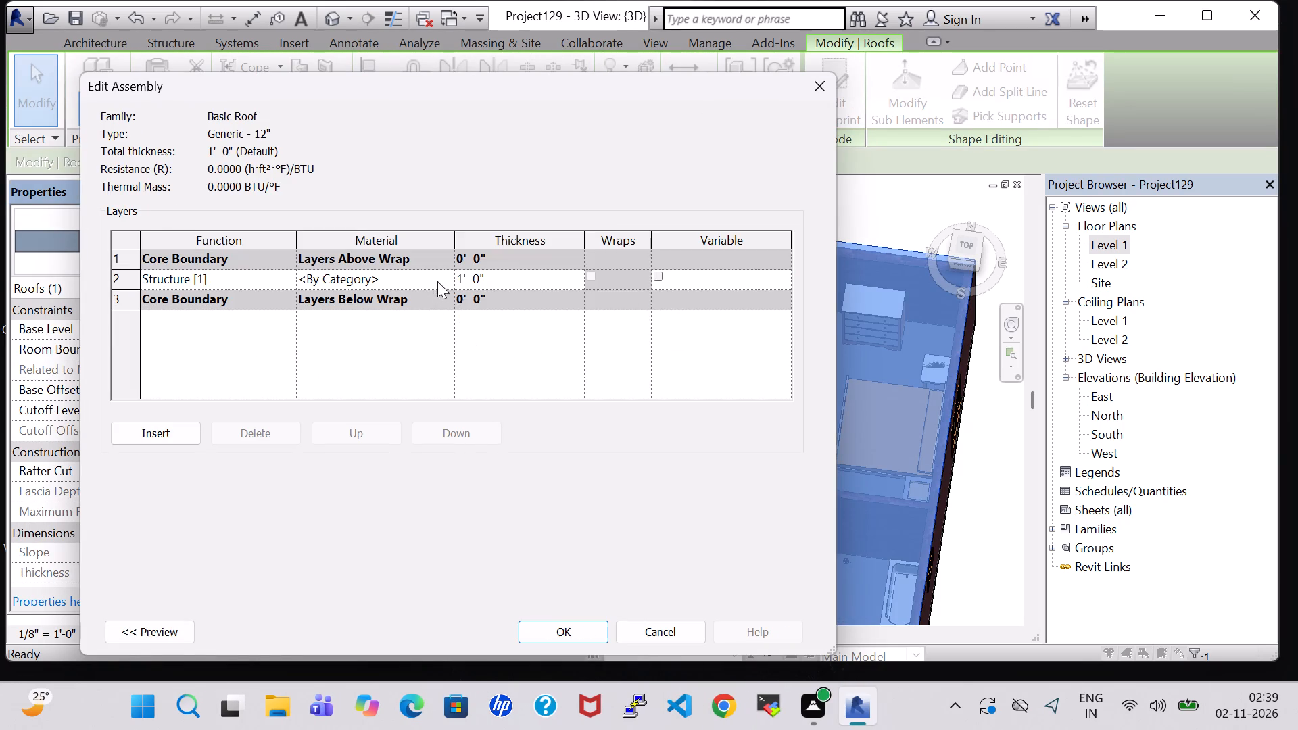
{"action": "left_click", "coordinate": [449, 273]}
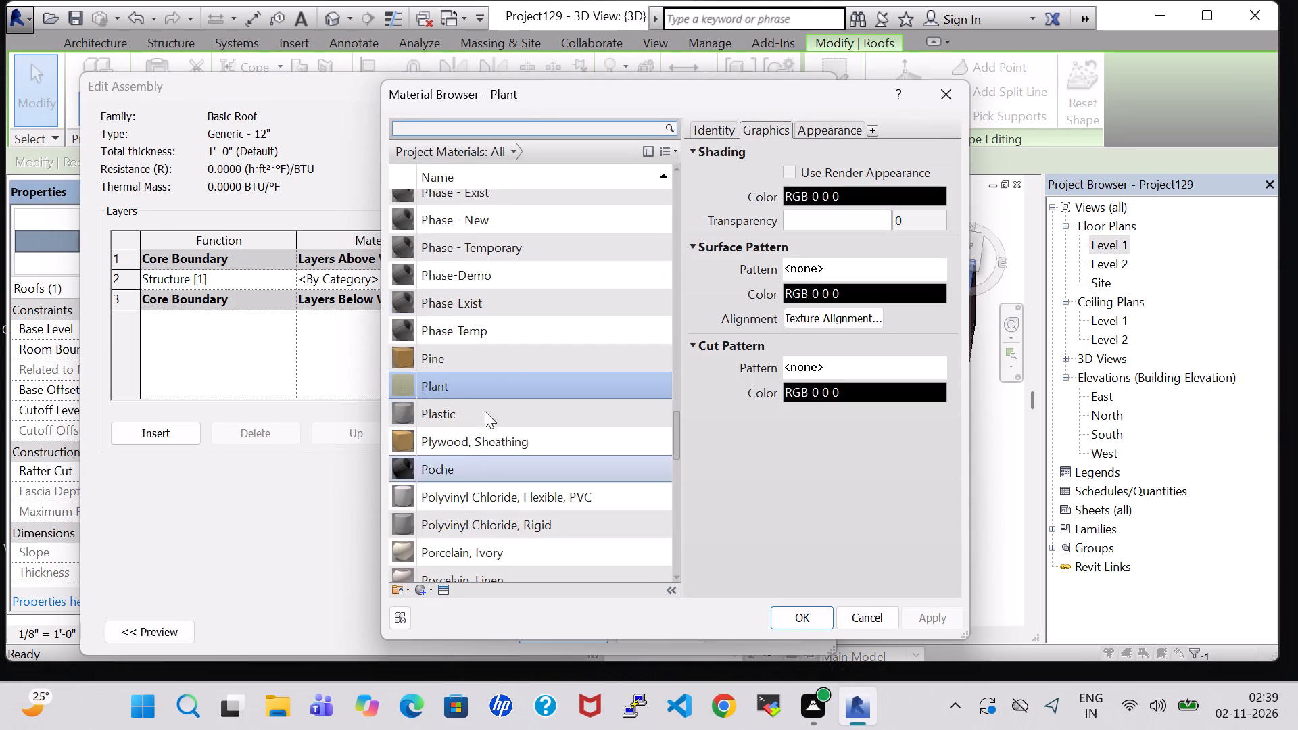
{"action": "scroll", "coordinate": [519, 363], "scroll_direction": "up", "scroll_amount": 14}
{"action": "scroll", "coordinate": [519, 352], "scroll_direction": "down", "scroll_amount": 1}
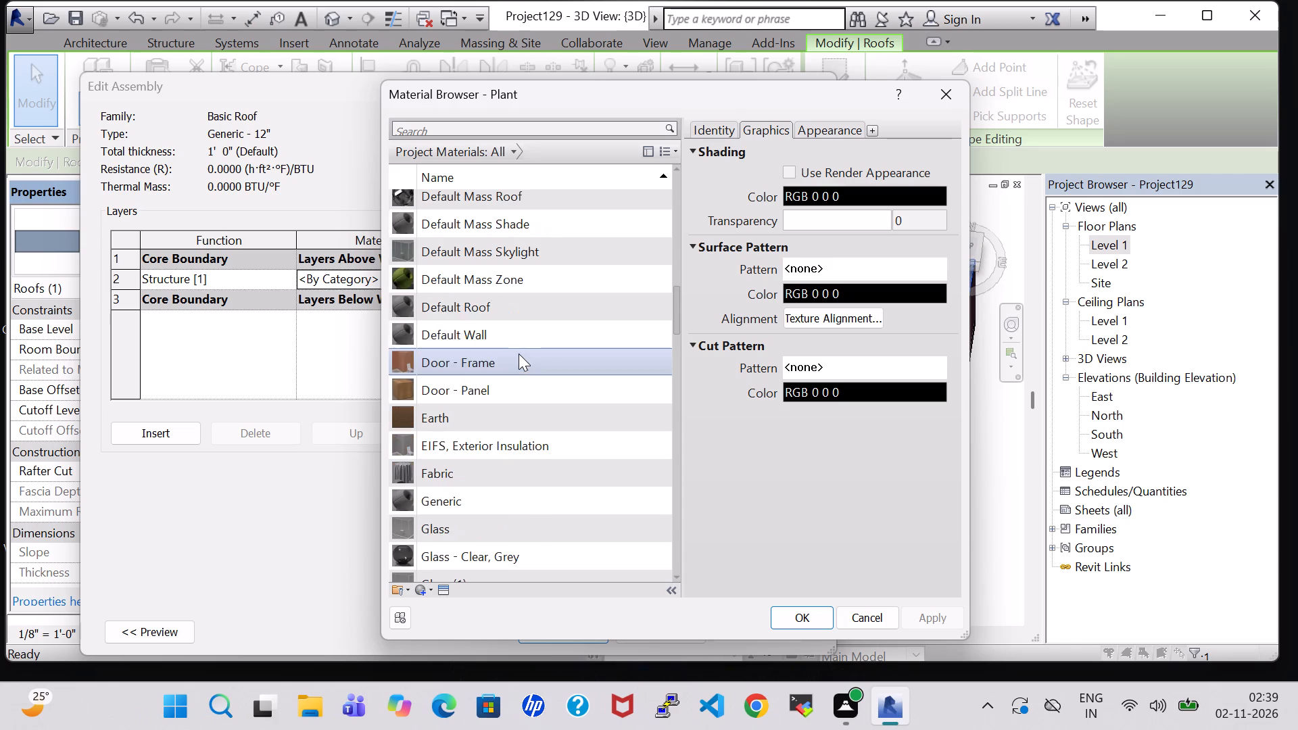
{"action": "scroll", "coordinate": [519, 354], "scroll_direction": "up", "scroll_amount": 8}
{"action": "left_click", "coordinate": [494, 247]}
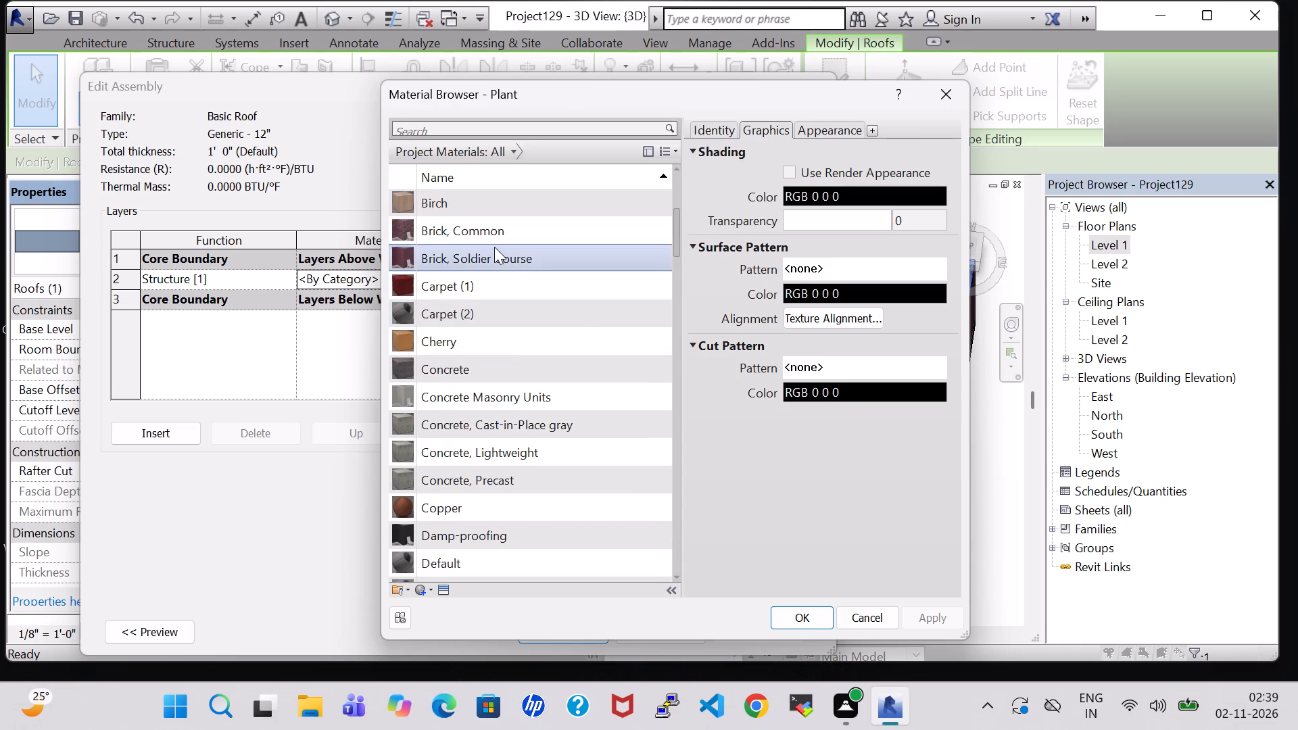
{"action": "left_click", "coordinate": [803, 619]}
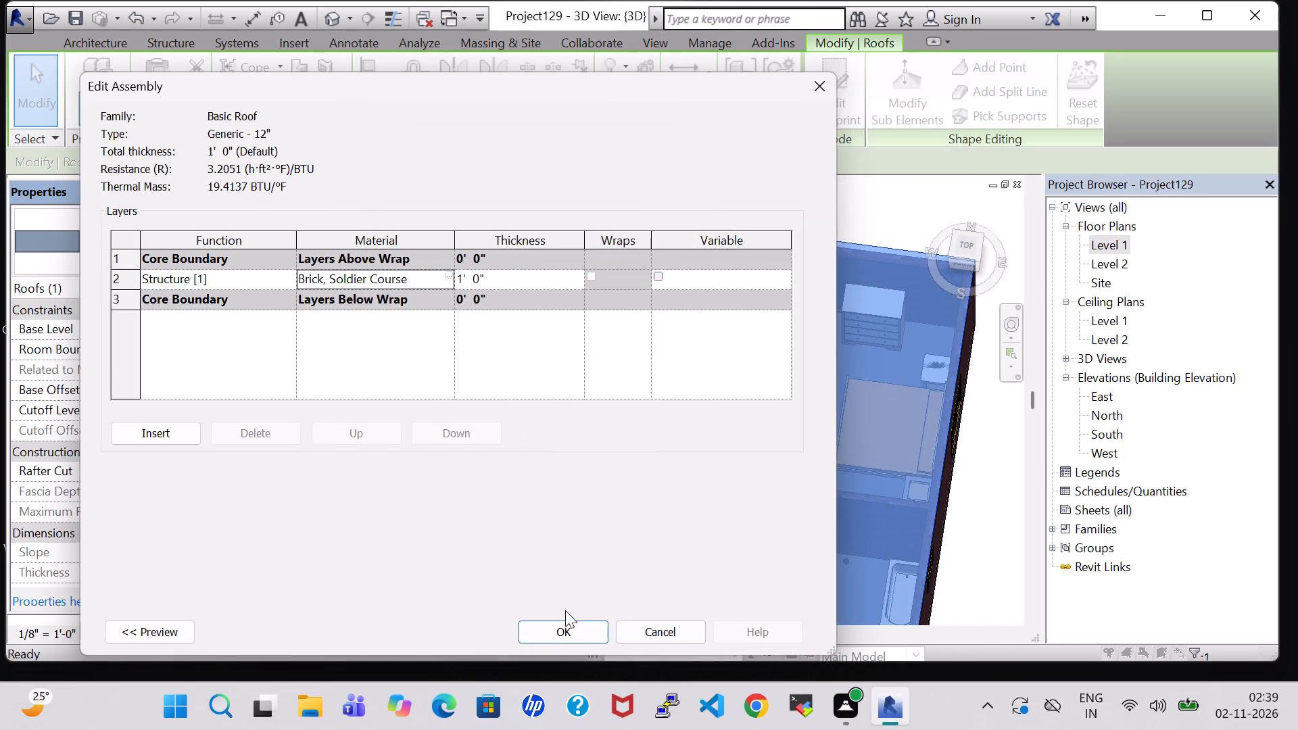
{"action": "left_click", "coordinate": [569, 623]}
{"action": "left_click", "coordinate": [587, 636]}
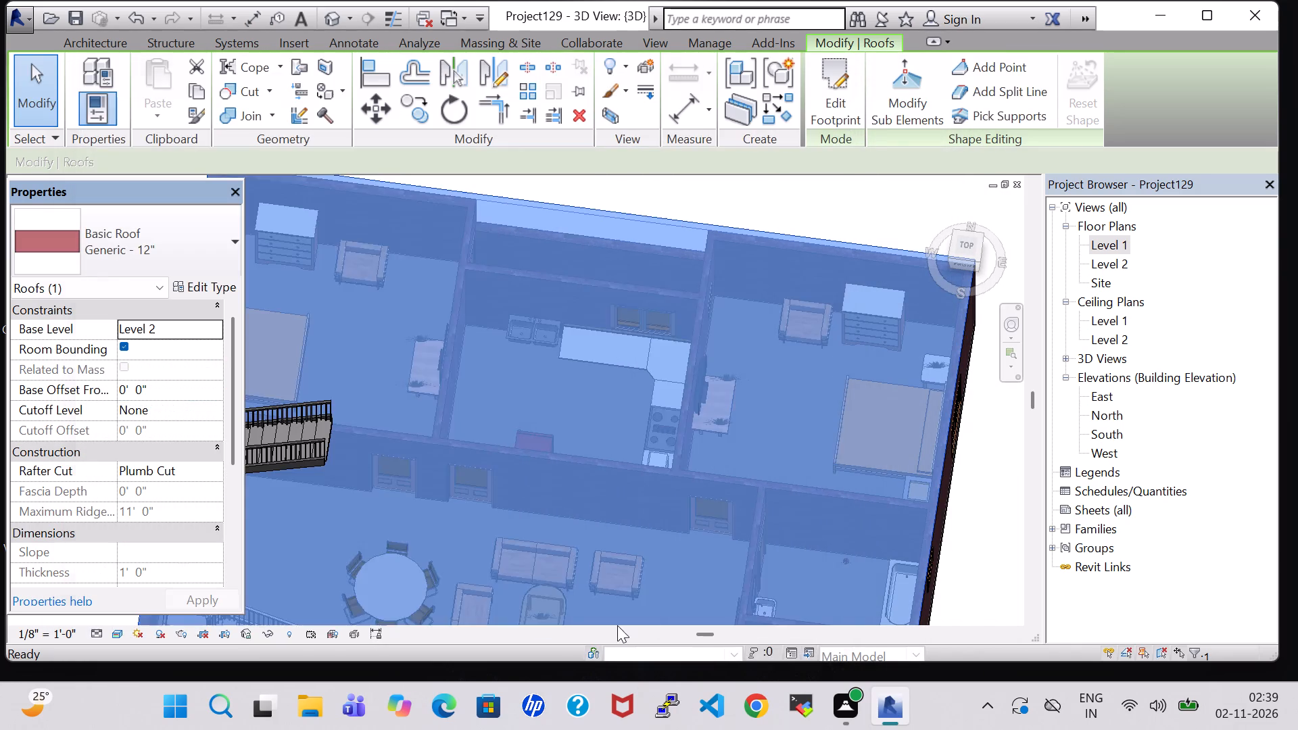
{"action": "left_click", "coordinate": [976, 525]}
Examine the brick roof, the stair rising through it and the front porch of the house from several angles in 3D.
{"action": "scroll", "coordinate": [976, 520], "scroll_direction": "down", "scroll_amount": 5}
{"action": "middle_click_drag", "start_coordinate": [866, 551], "coordinate": [855, 376]}
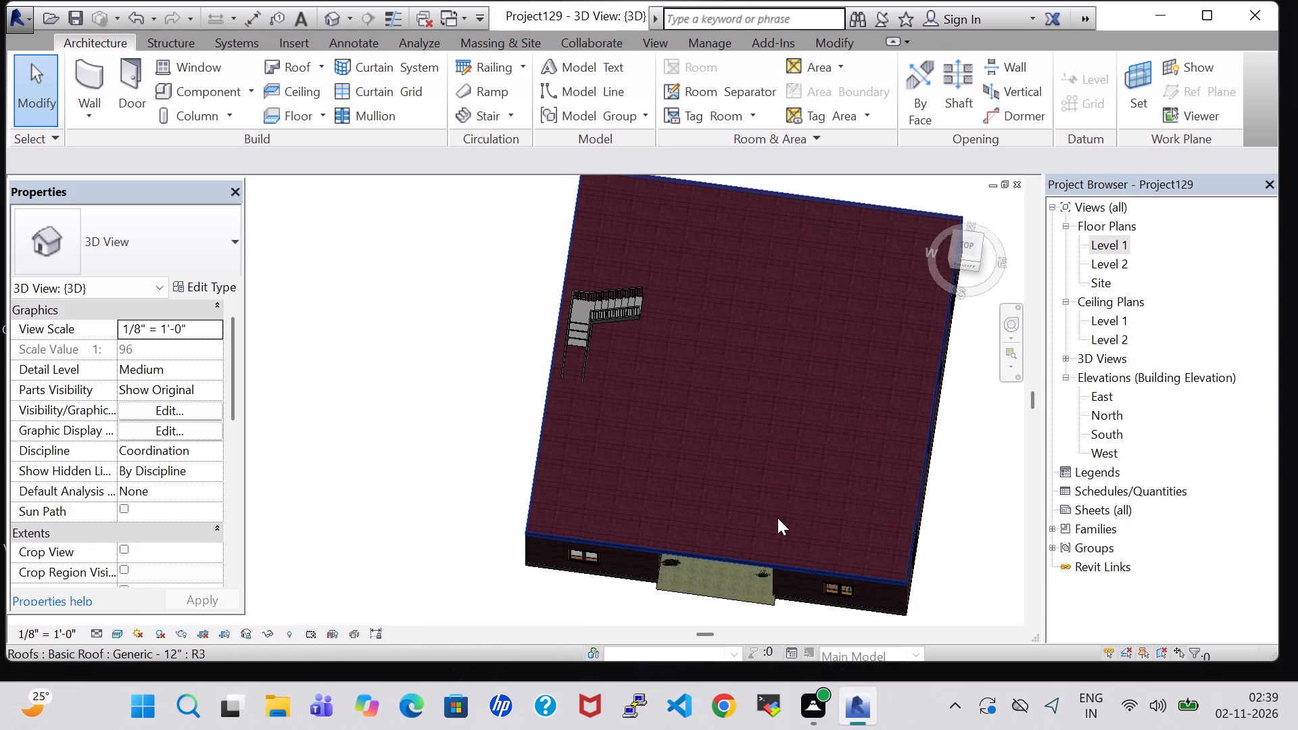
{"action": "middle_click_drag", "start_coordinate": [777, 518], "coordinate": [788, 435], "text": "shift"}
{"action": "scroll", "coordinate": [697, 416], "scroll_direction": "up", "scroll_amount": 6}
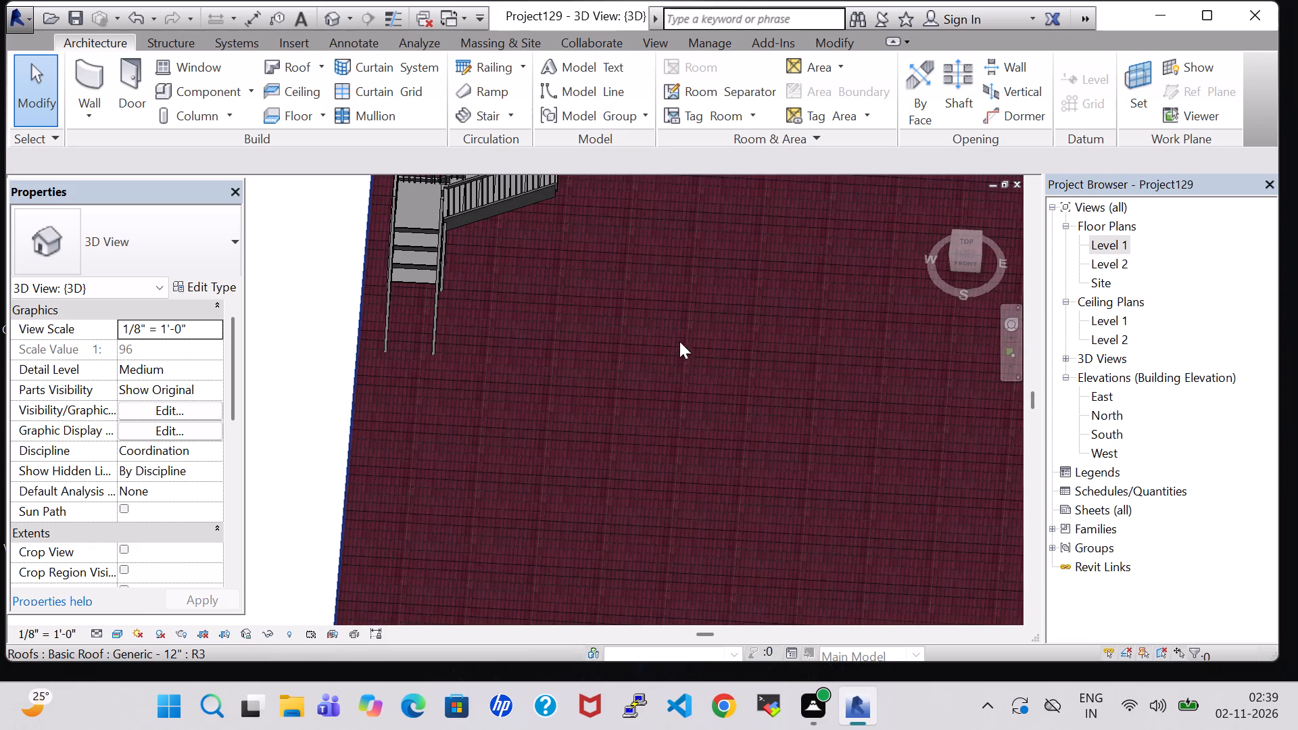
{"action": "middle_click_drag", "start_coordinate": [575, 284], "coordinate": [569, 216]}
{"action": "scroll", "coordinate": [573, 234], "scroll_direction": "up", "scroll_amount": 1, "text": "shift"}
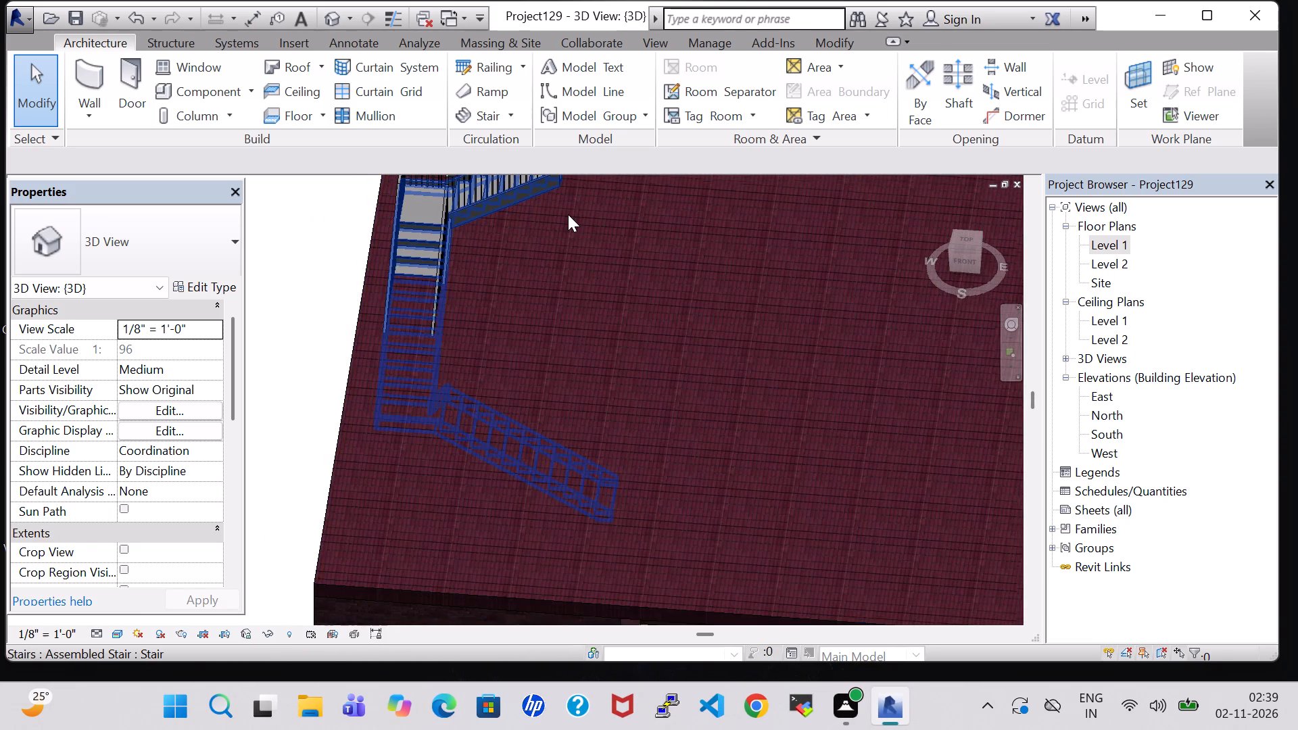
{"action": "scroll", "coordinate": [568, 214], "scroll_direction": "down", "scroll_amount": 4}
{"action": "middle_click_drag", "start_coordinate": [568, 214], "coordinate": [573, 266], "text": "shift"}
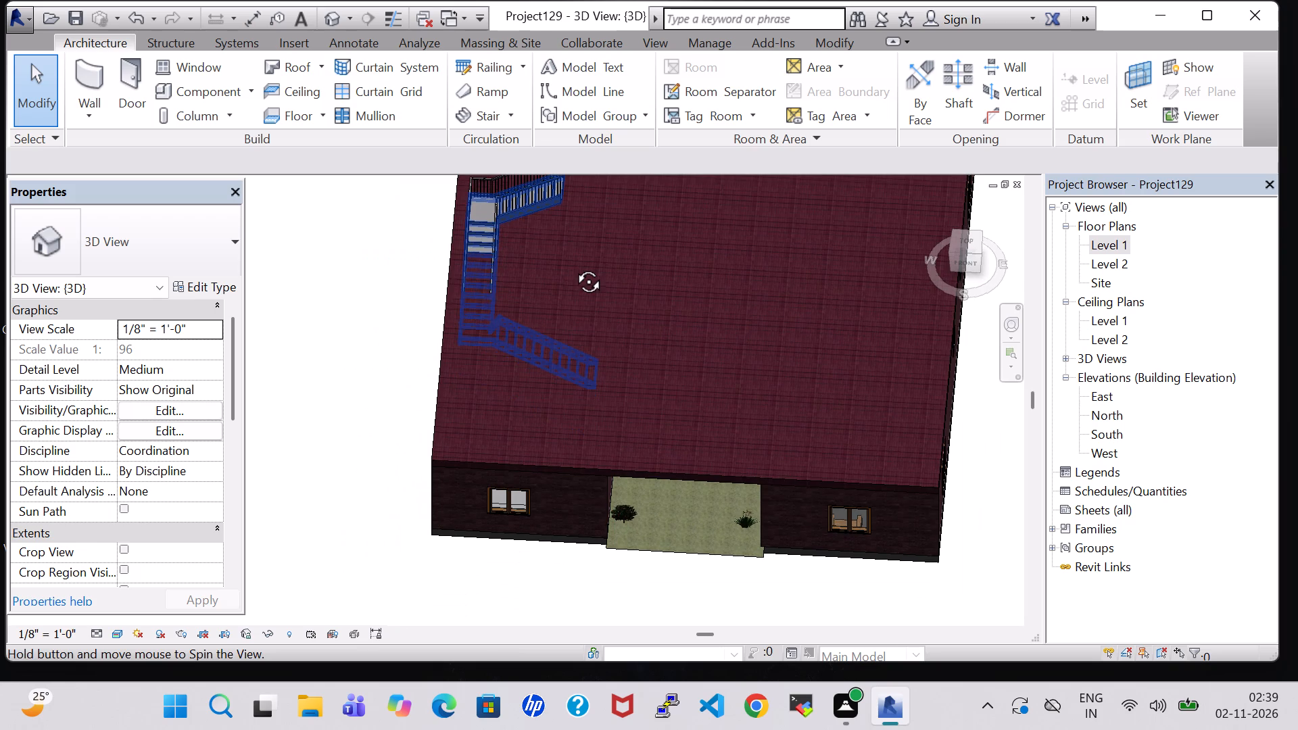
{"action": "left_click", "coordinate": [514, 201]}
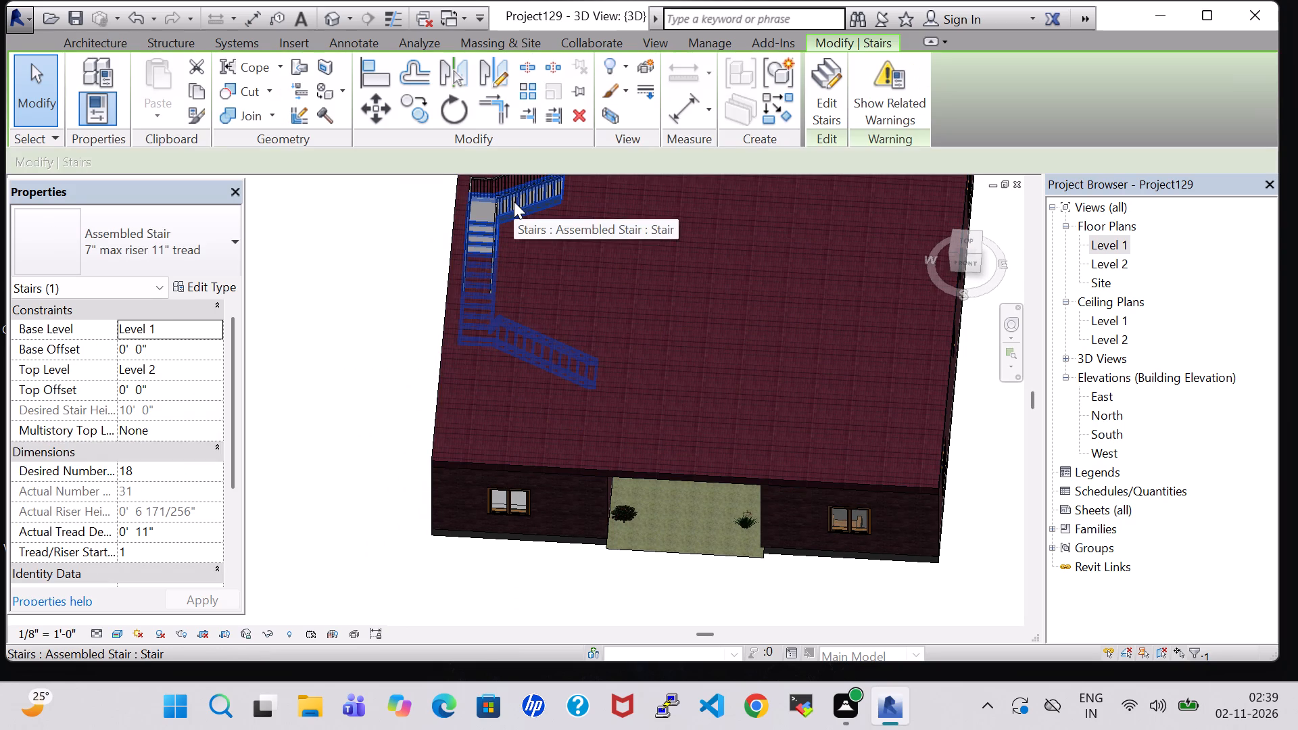
{"action": "left_click", "coordinate": [688, 355]}
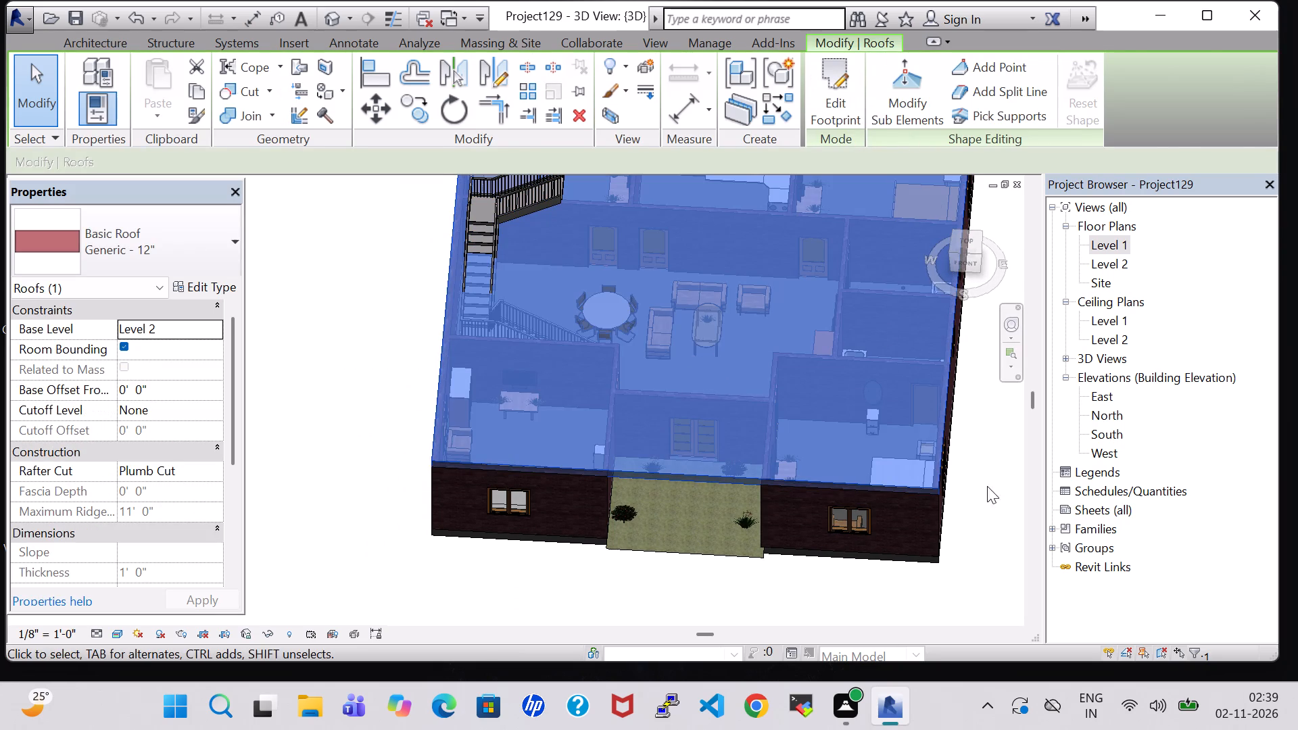
{"action": "left_click", "coordinate": [977, 509]}
{"action": "middle_click_drag", "start_coordinate": [846, 569], "coordinate": [813, 448], "text": "shift"}
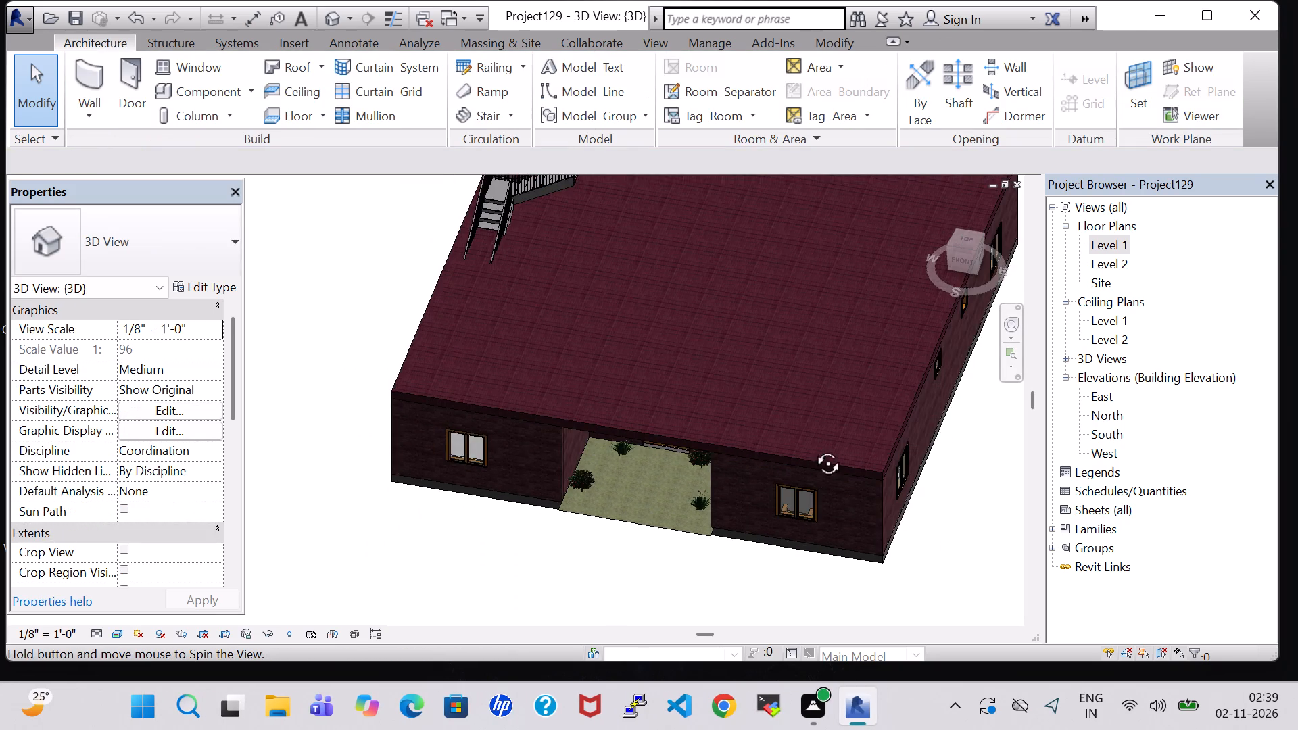
{"action": "middle_click_drag", "start_coordinate": [813, 448], "coordinate": [830, 401], "text": "shift"}
{"action": "middle_click_drag", "start_coordinate": [714, 379], "coordinate": [736, 358], "text": "shift"}
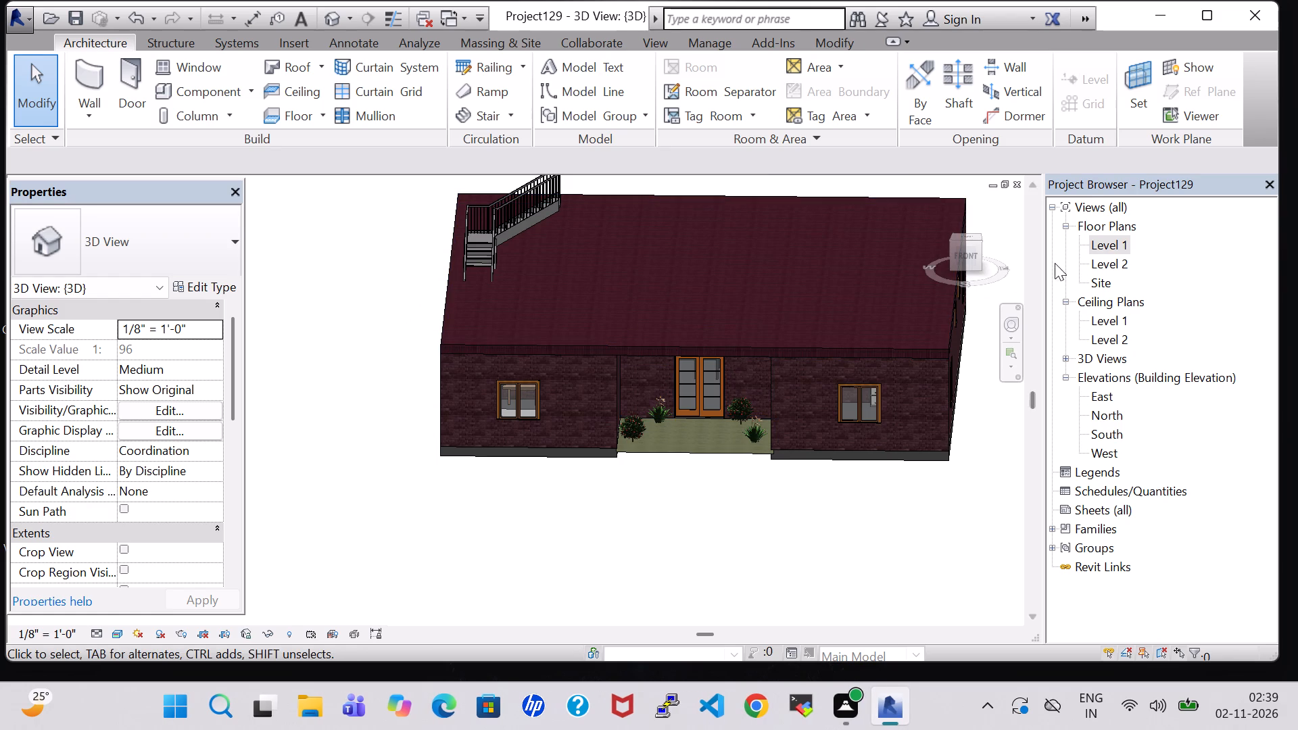
{"action": "middle_click_drag", "start_coordinate": [743, 315], "coordinate": [727, 272], "text": "shift"}
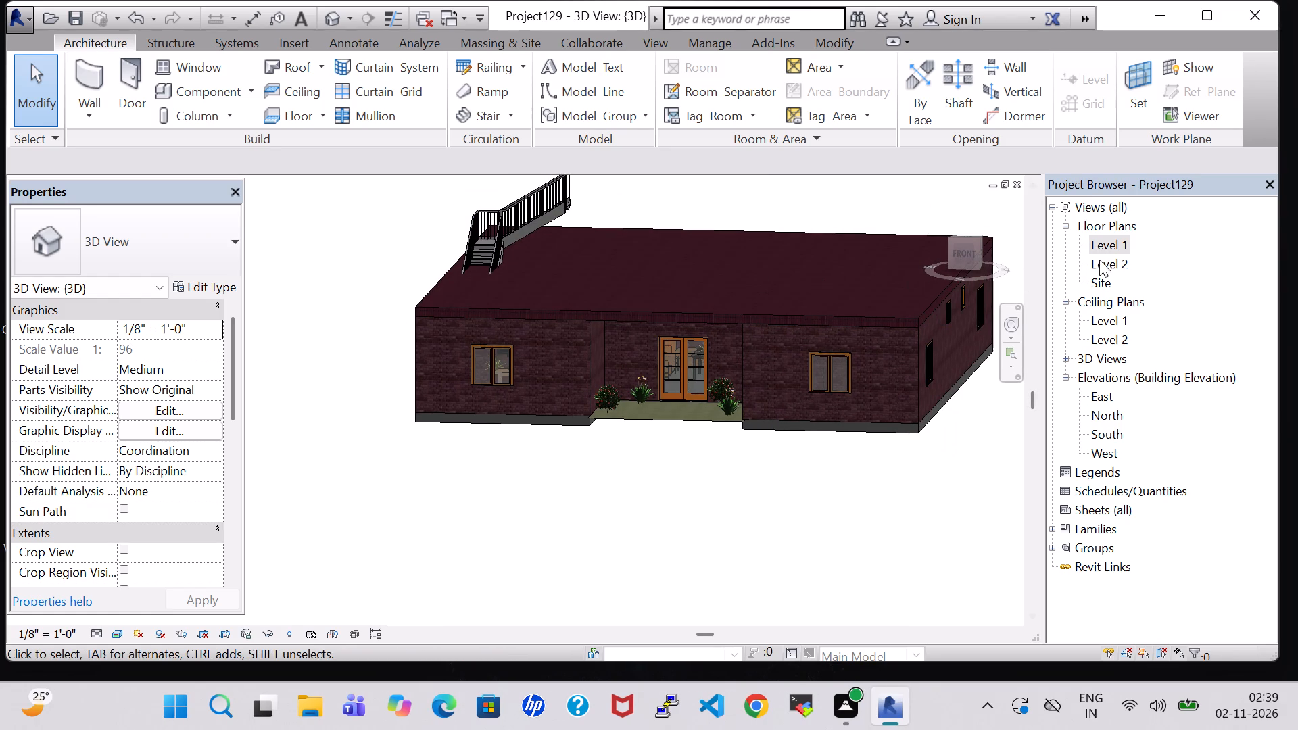
Open the Level 1 floor plan and start sketching a Handrail - Rectangular railing path.
{"action": "double_click", "coordinate": [1113, 244]}
{"action": "scroll", "coordinate": [931, 331], "scroll_direction": "down", "scroll_amount": 6}
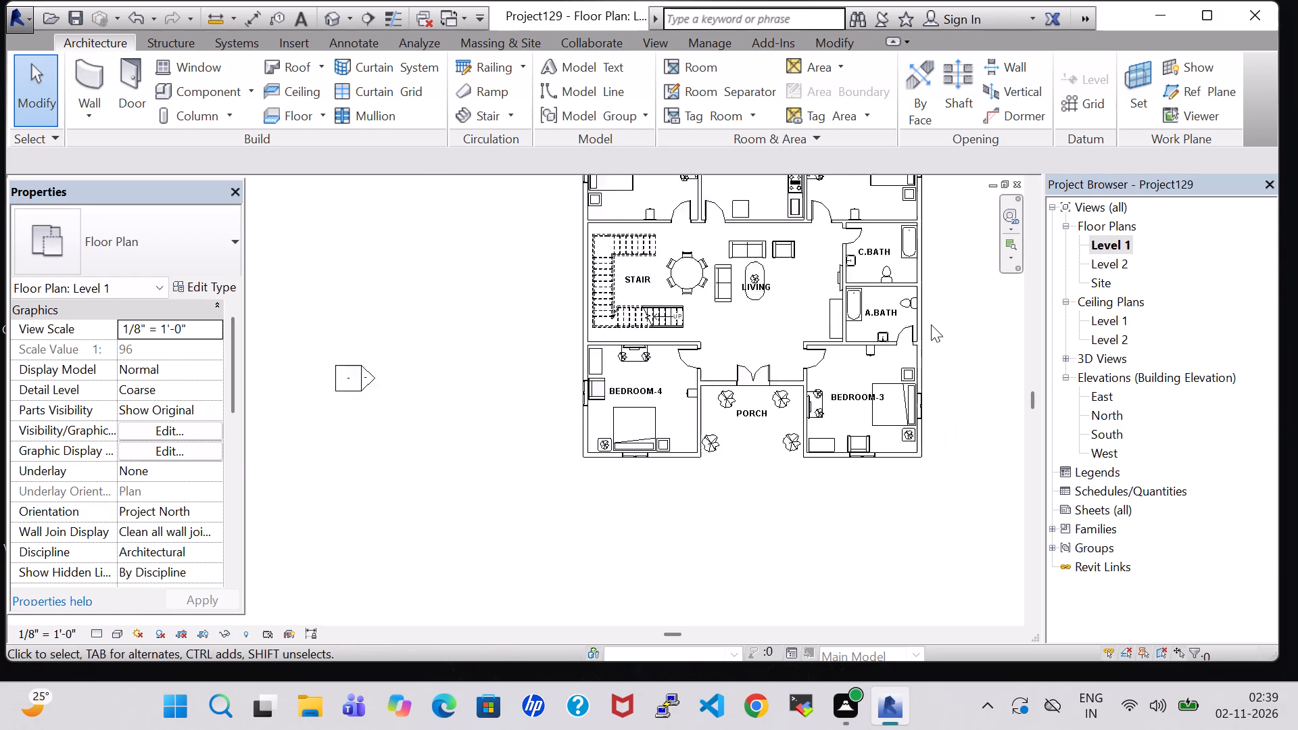
{"action": "double_click", "coordinate": [505, 62]}
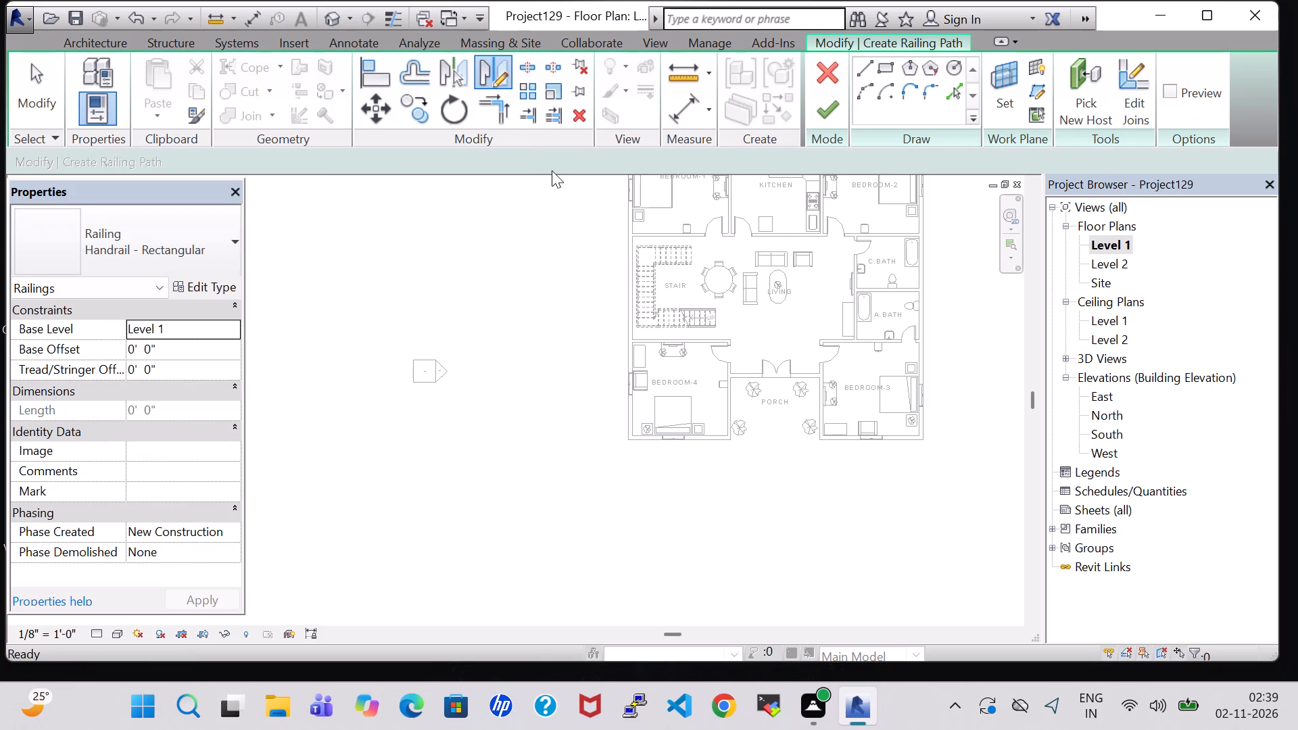
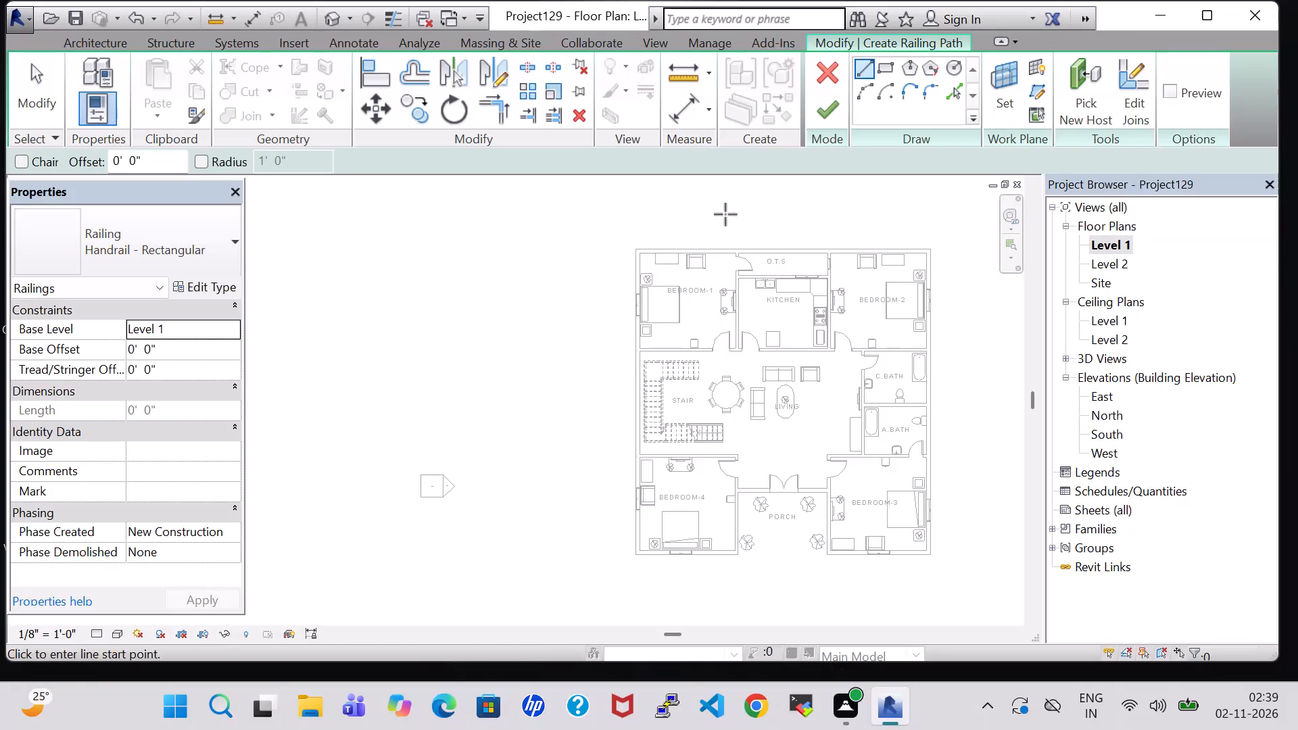
Sketch the railing path as one rectangle along the outer wall centrelines, from Bedroom-1's outer corner to Bedroom-3's outer corner.
{"action": "scroll", "coordinate": [697, 243], "scroll_direction": "up", "scroll_amount": 7}
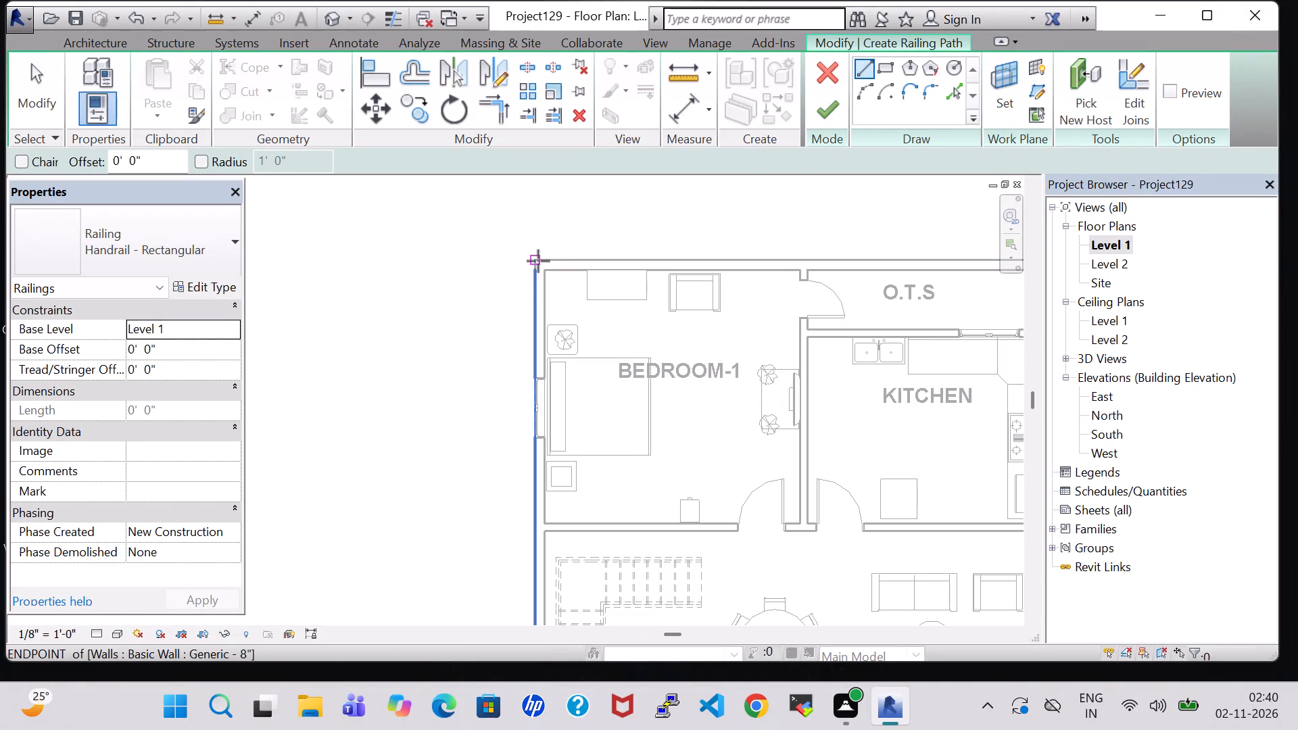
{"action": "left_click", "coordinate": [534, 259]}
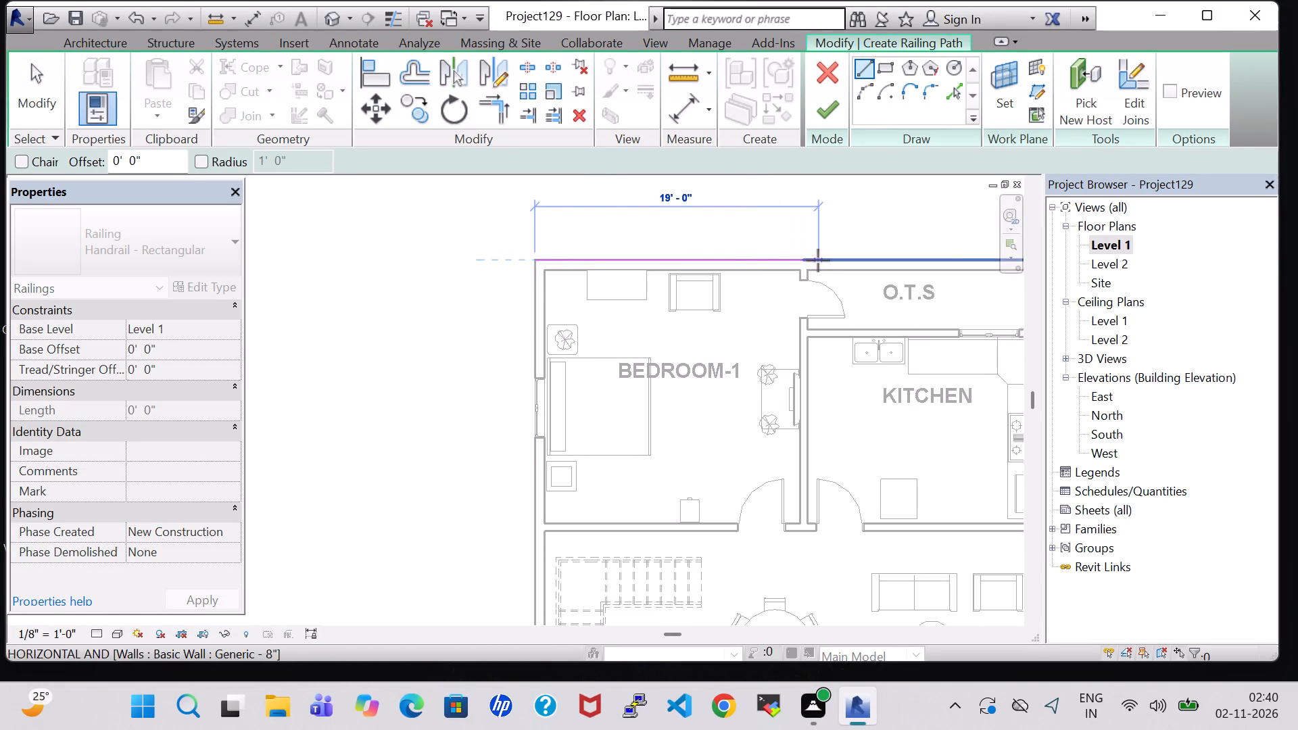
{"action": "left_click", "coordinate": [882, 69]}
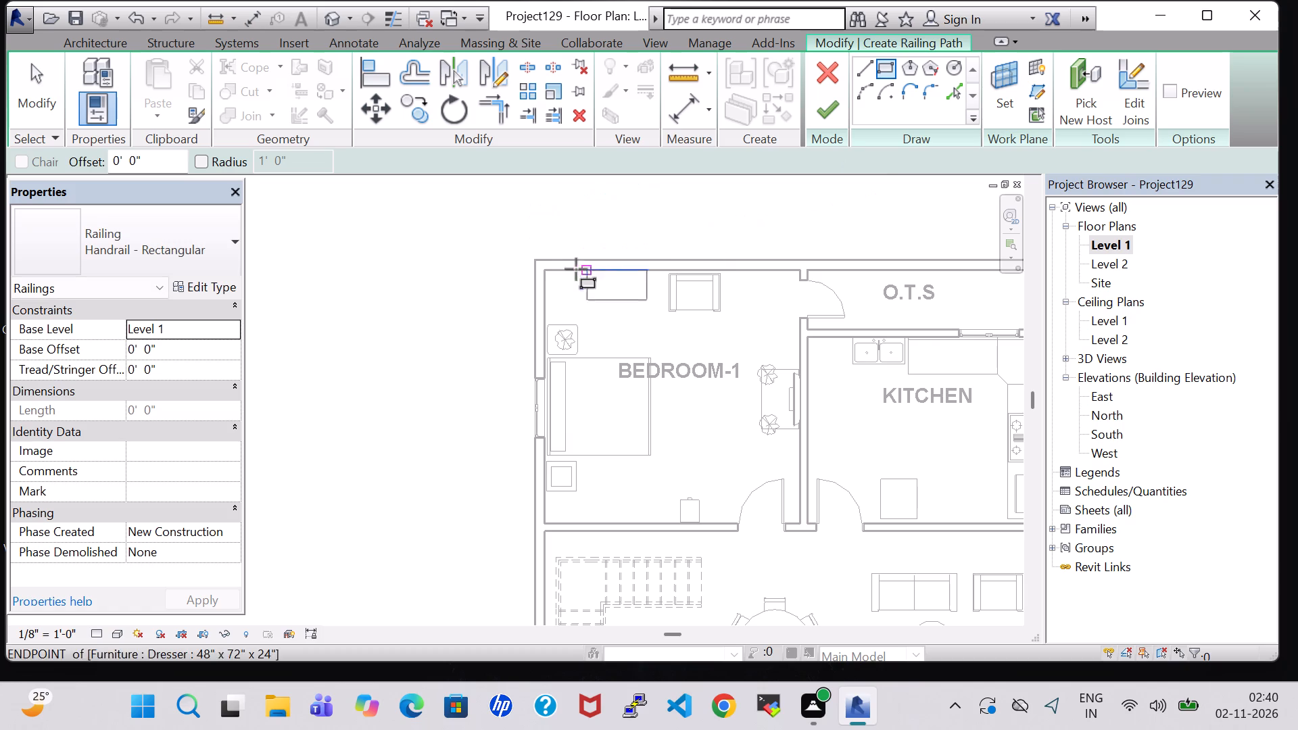
{"action": "left_click", "coordinate": [534, 259]}
{"action": "middle_click_drag", "start_coordinate": [785, 447], "coordinate": [598, 366]}
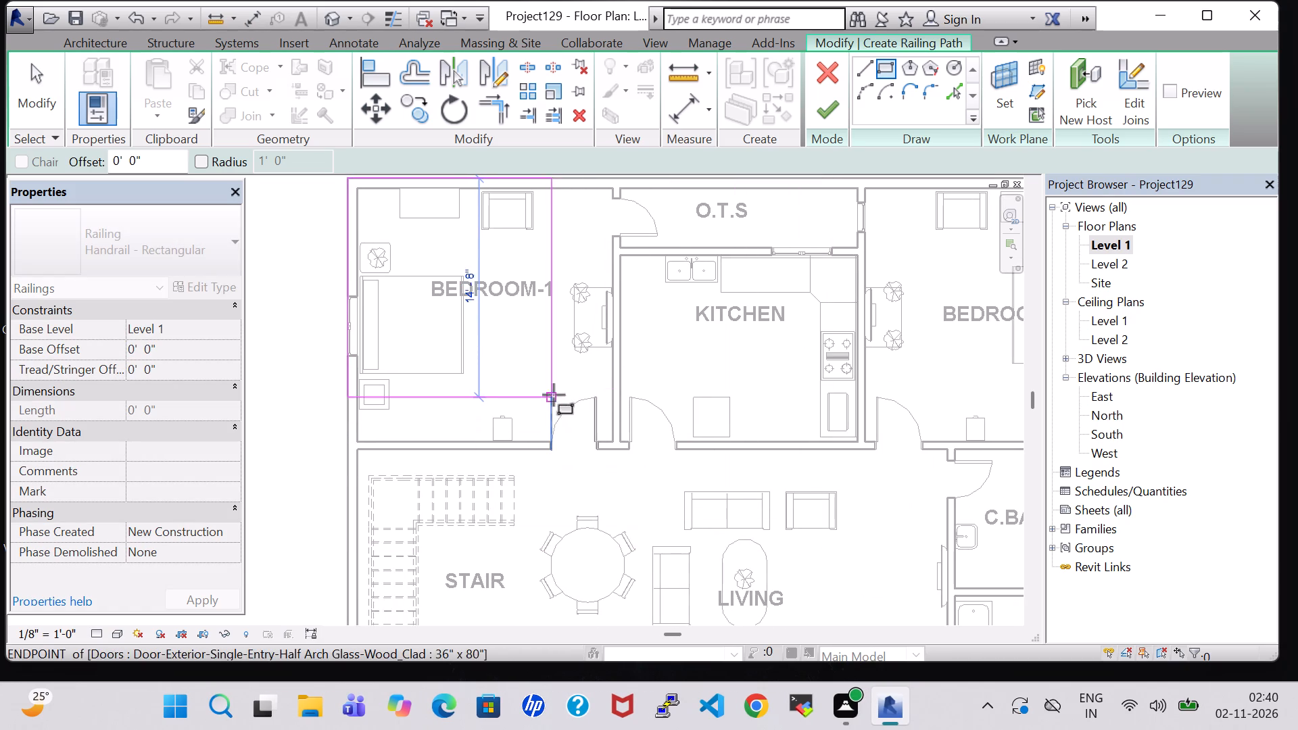
{"action": "key", "text": "Escape"}
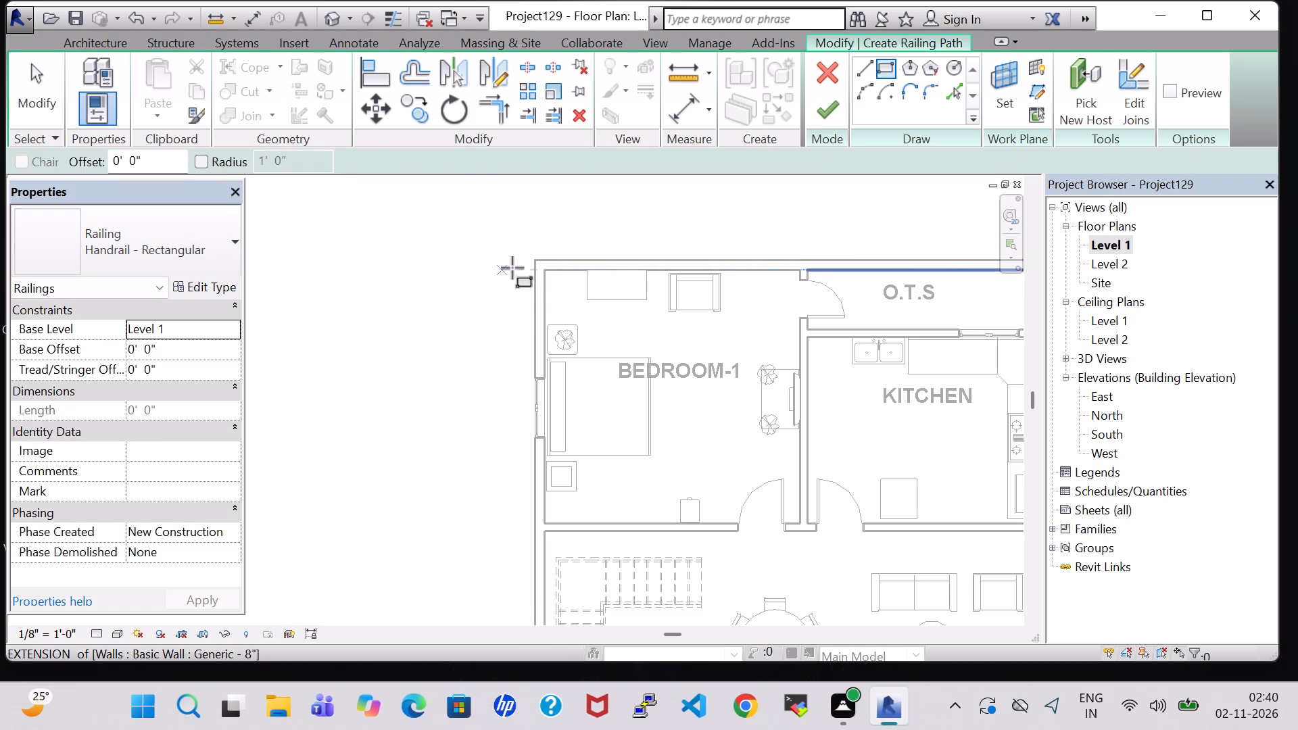
{"action": "scroll", "coordinate": [536, 268], "scroll_direction": "up", "scroll_amount": 4}
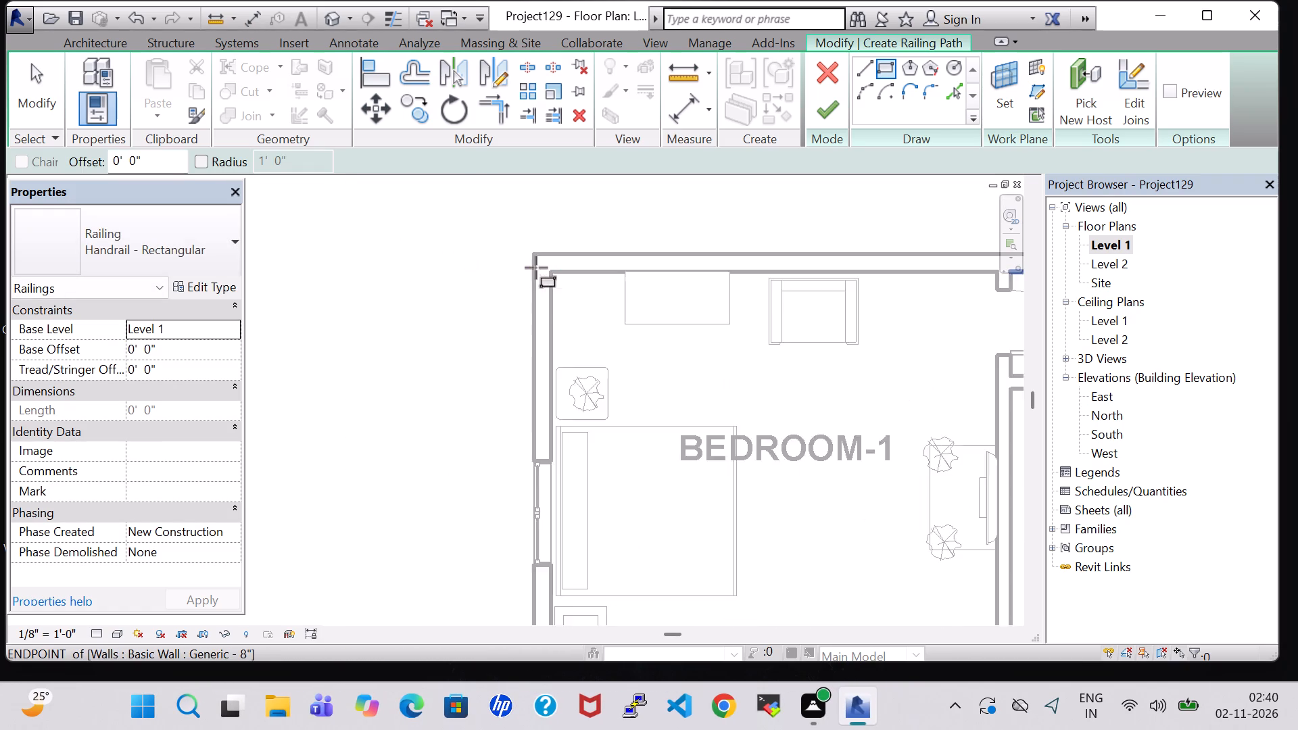
{"action": "scroll", "coordinate": [536, 268], "scroll_direction": "up", "scroll_amount": 3}
{"action": "left_click", "coordinate": [544, 262]}
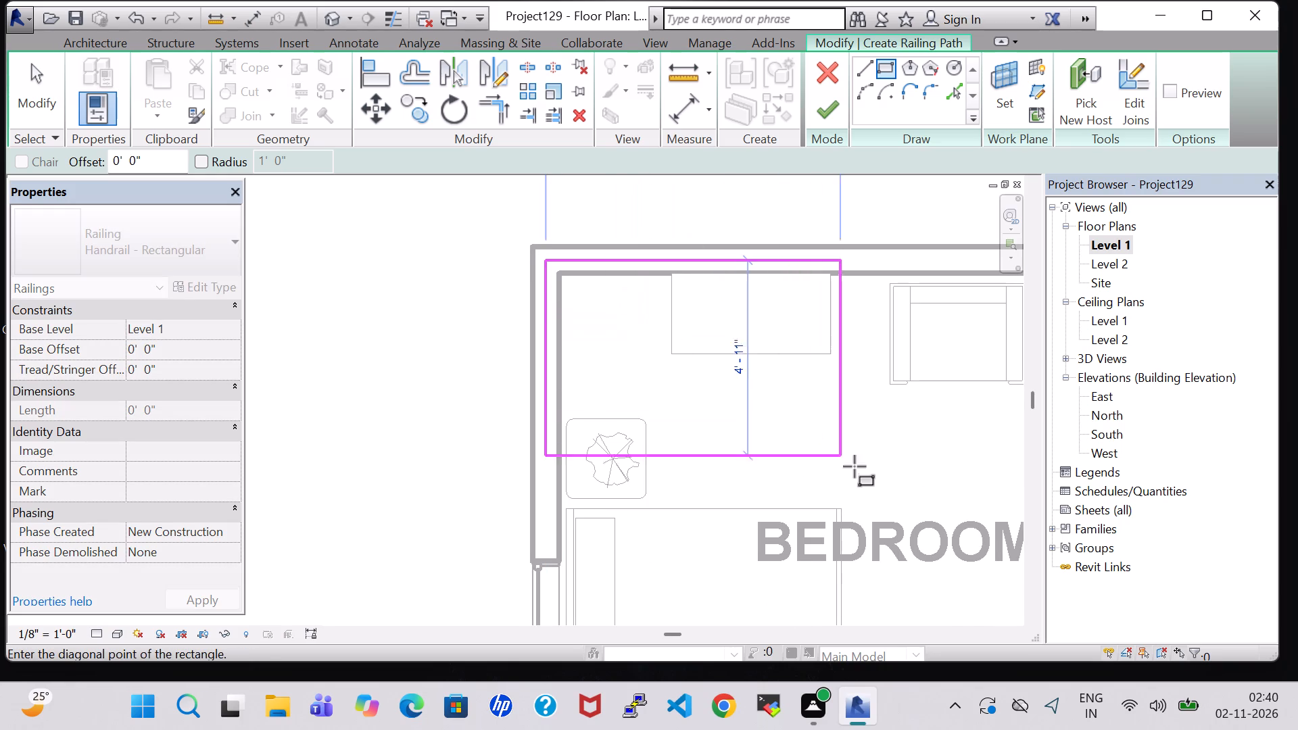
{"action": "middle_click_drag", "start_coordinate": [858, 470], "coordinate": [675, 351]}
{"action": "scroll", "coordinate": [951, 550], "scroll_direction": "down", "scroll_amount": 3}
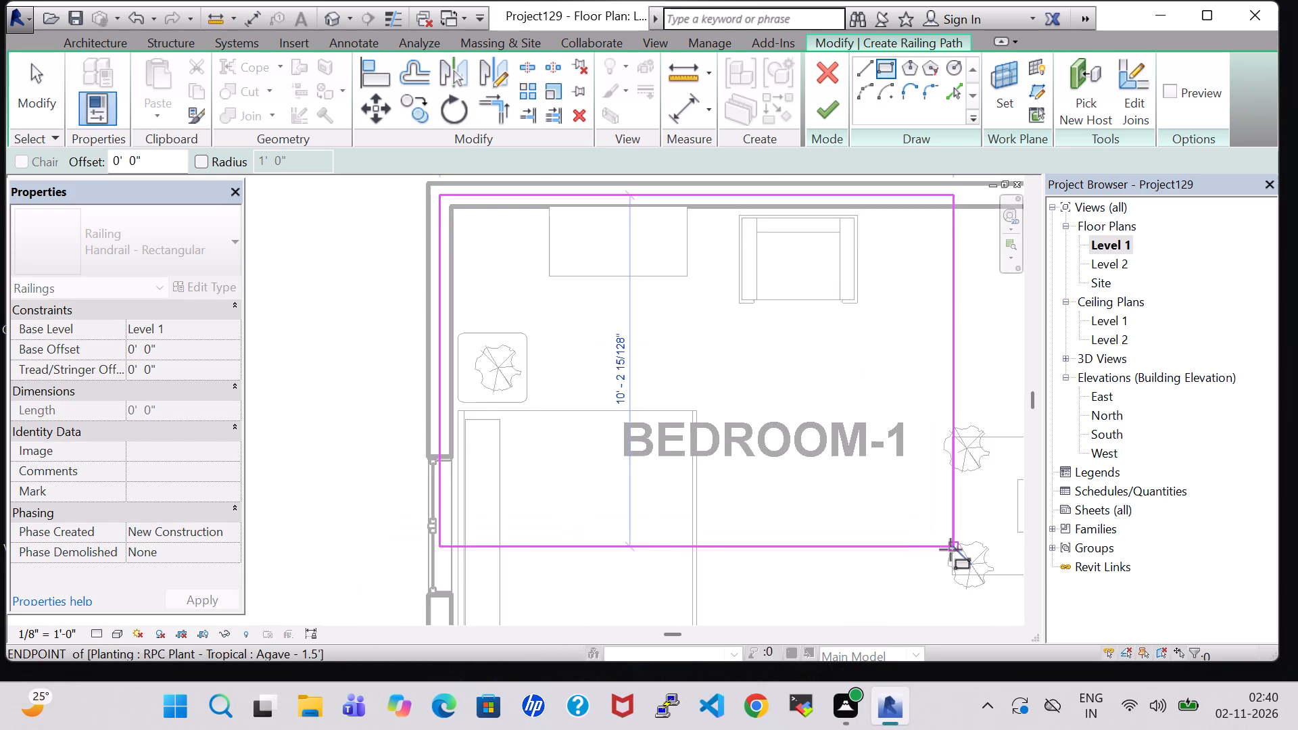
{"action": "scroll", "coordinate": [951, 550], "scroll_direction": "down", "scroll_amount": 4}
{"action": "middle_click_drag", "start_coordinate": [951, 550], "coordinate": [646, 387]}
{"action": "middle_click_drag", "start_coordinate": [934, 561], "coordinate": [927, 549]}
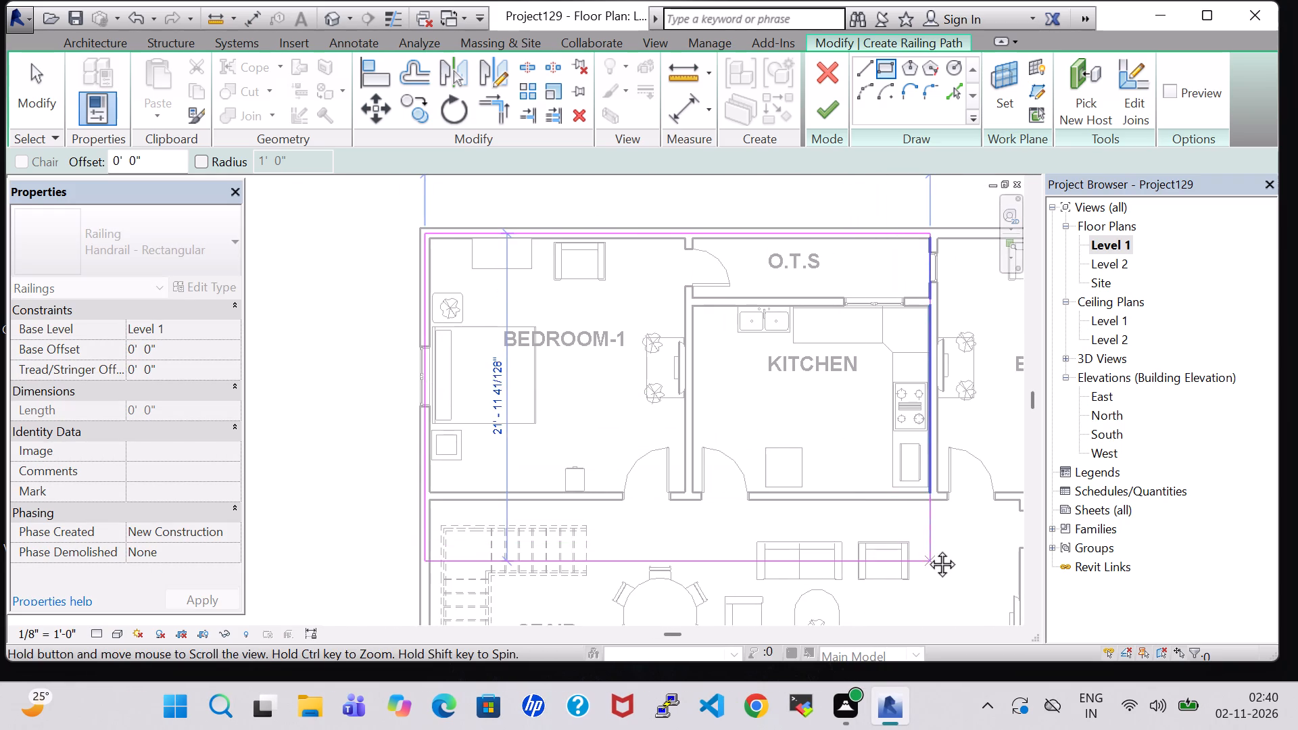
{"action": "middle_click_drag", "start_coordinate": [927, 549], "coordinate": [736, 329]}
{"action": "middle_click_drag", "start_coordinate": [953, 570], "coordinate": [928, 326]}
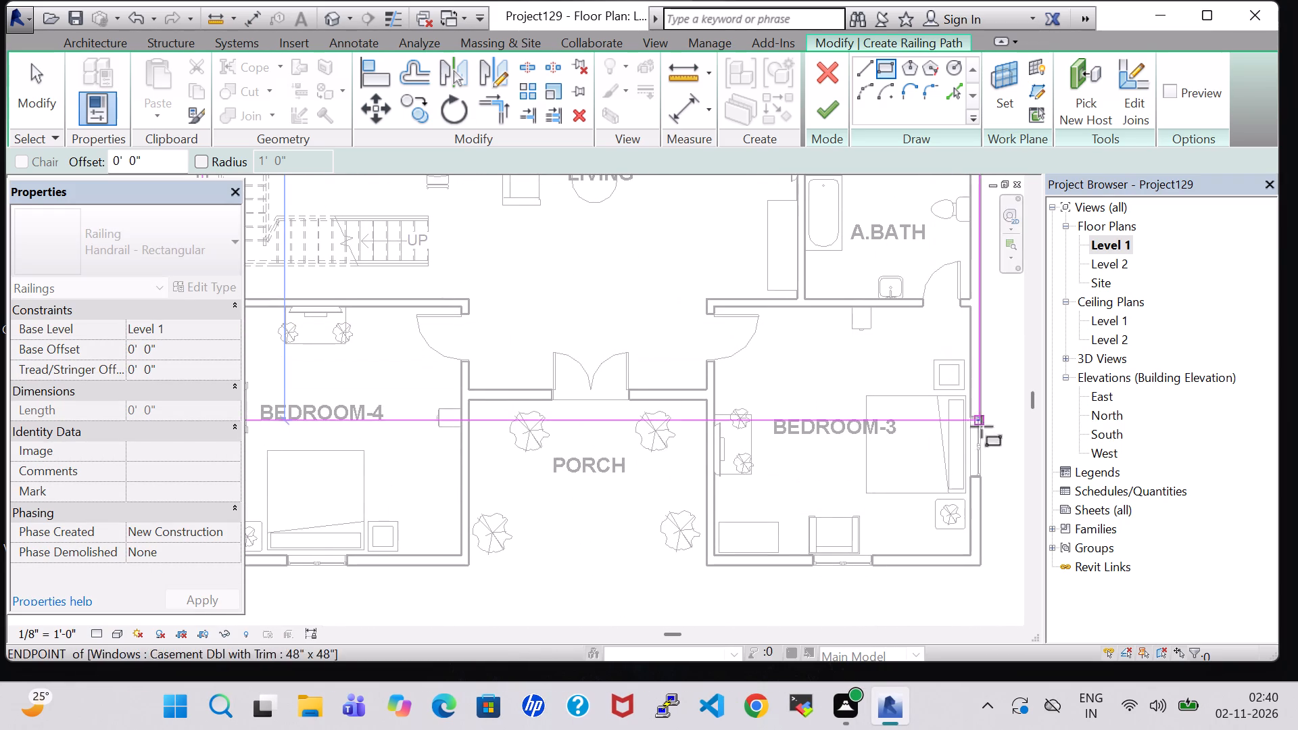
{"action": "left_click", "coordinate": [975, 559]}
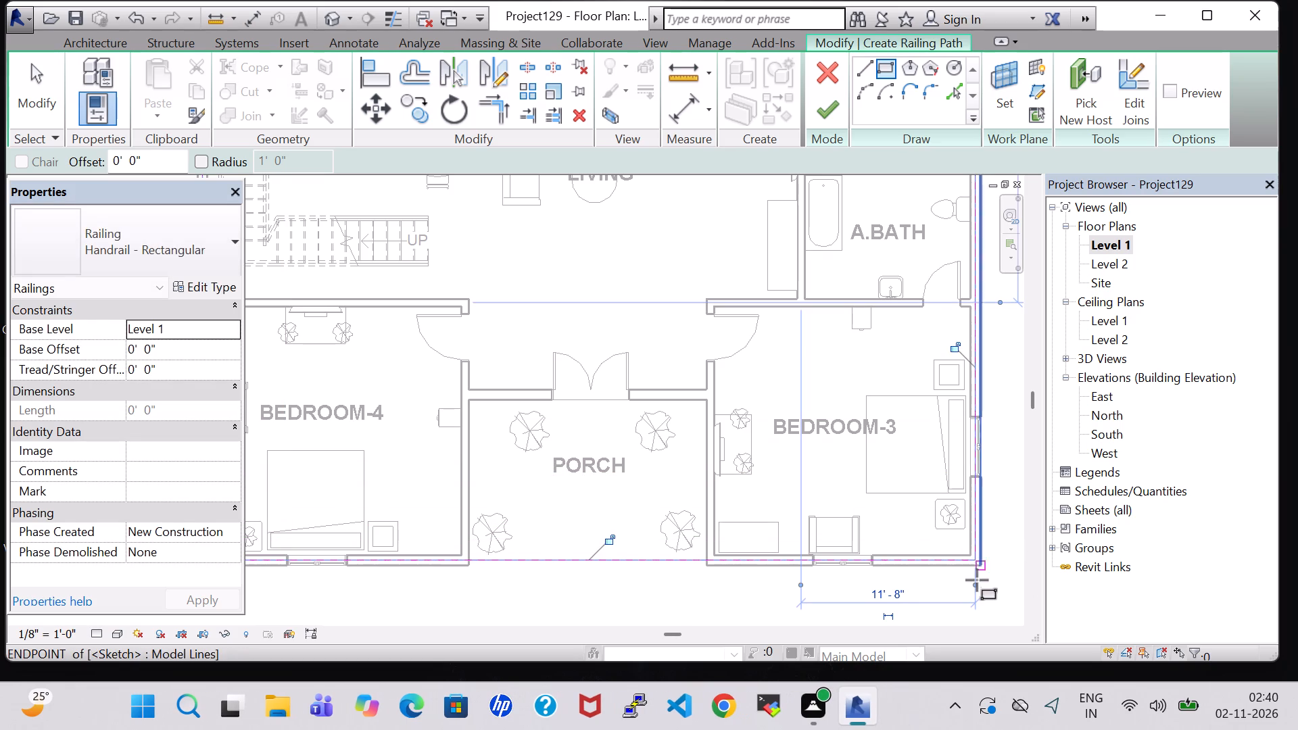
Change the railing type to Glass Panel - Bottom Fill, set its base offset to 11' 0" and finish the railing.
{"action": "left_click", "coordinate": [160, 239]}
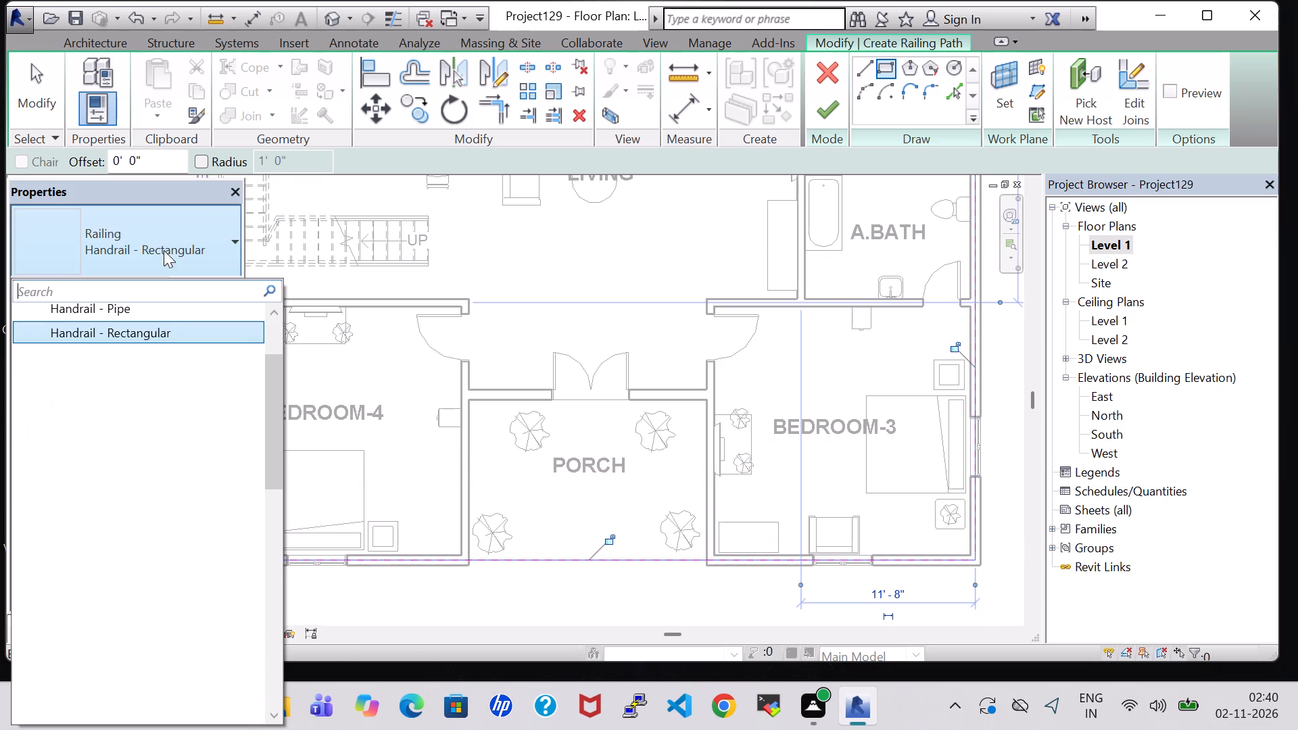
{"action": "scroll", "coordinate": [172, 331], "scroll_direction": "up", "scroll_amount": 3}
{"action": "left_click", "coordinate": [172, 339]}
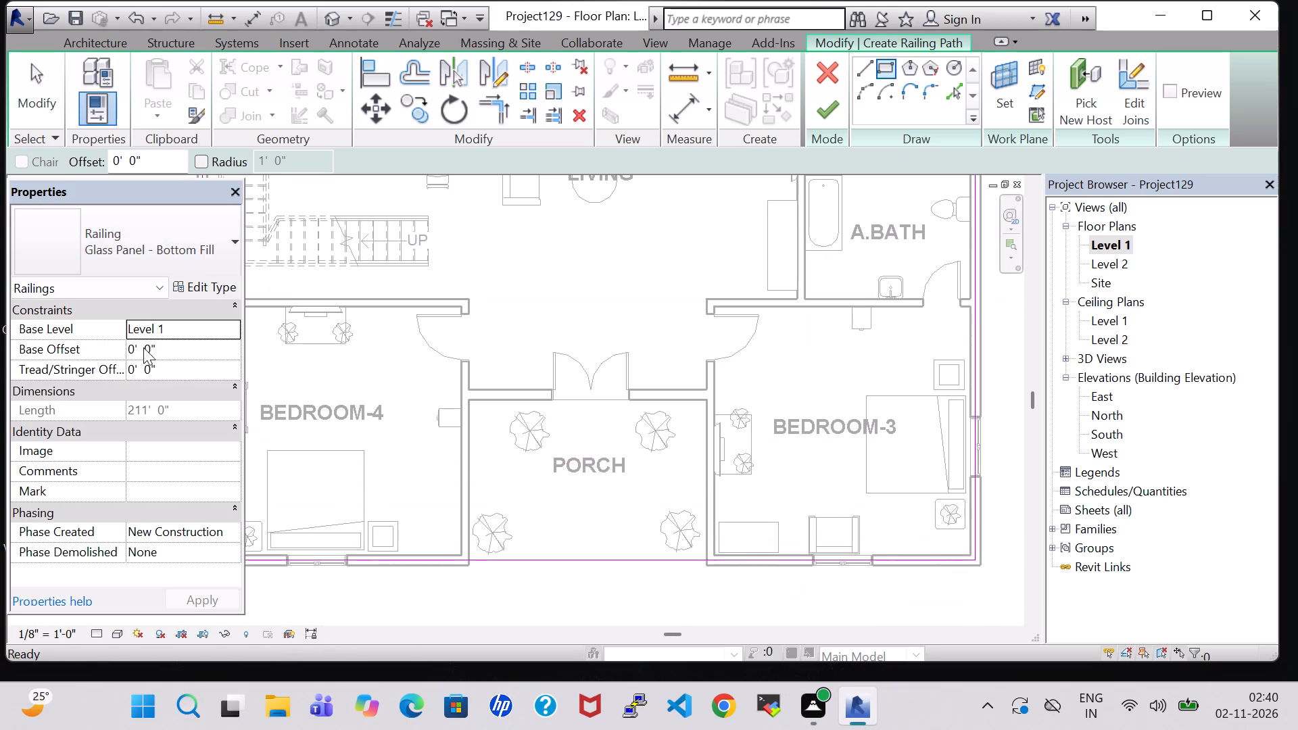
{"action": "double_click", "coordinate": [134, 347]}
{"action": "key", "text": "BackSpace"}
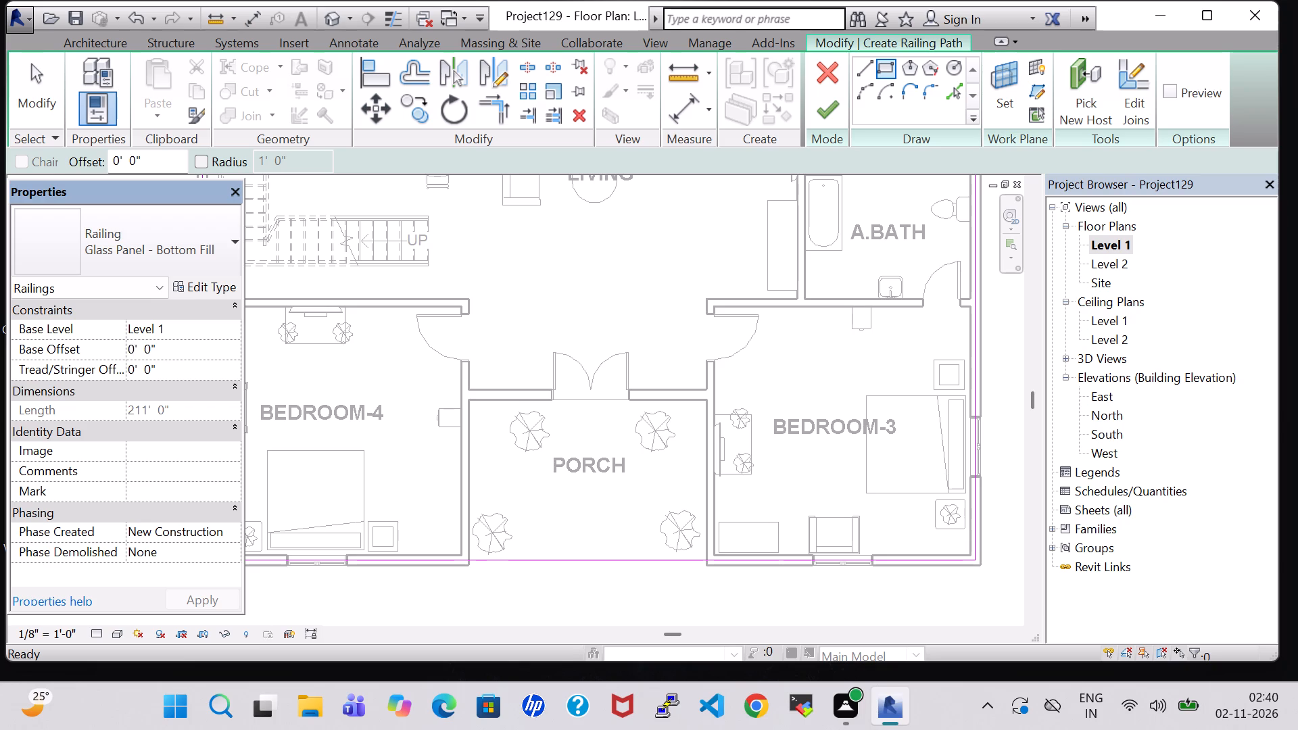
{"action": "key", "text": "BackSpace"}
{"action": "type", "text": "11"}
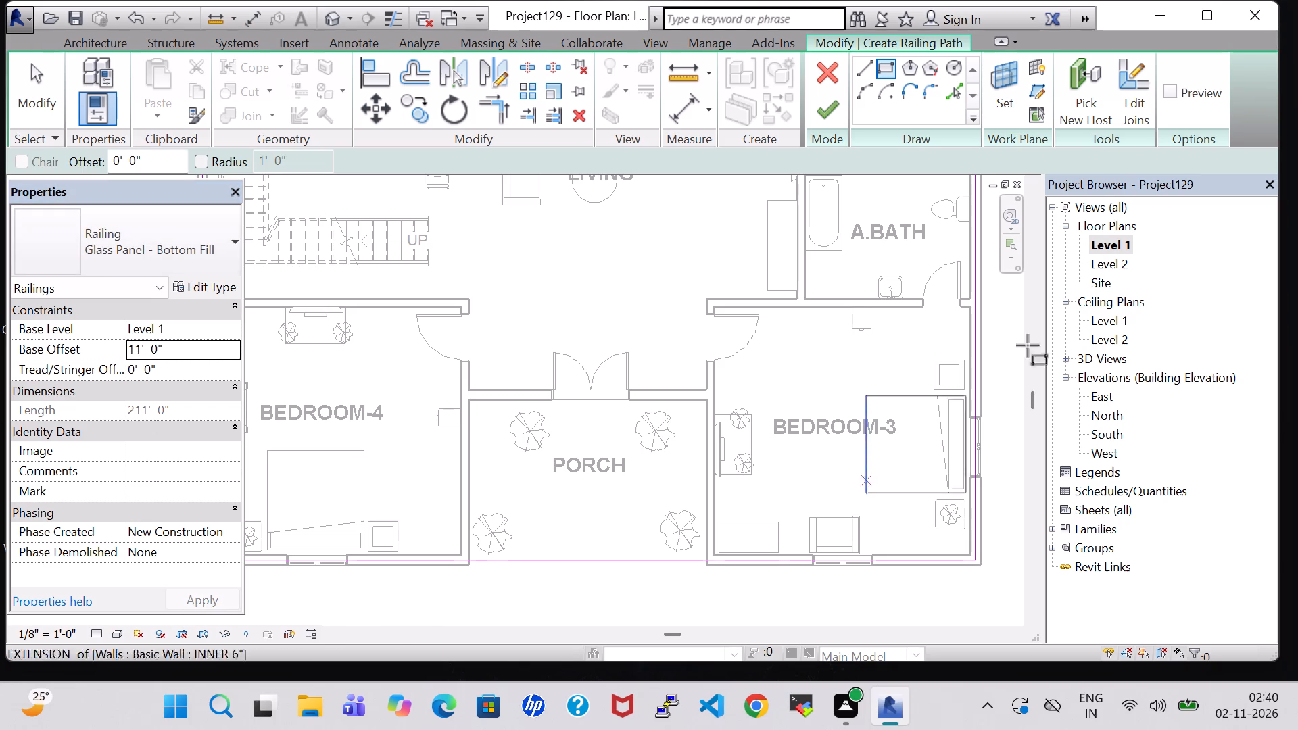
{"action": "left_click", "coordinate": [841, 109]}
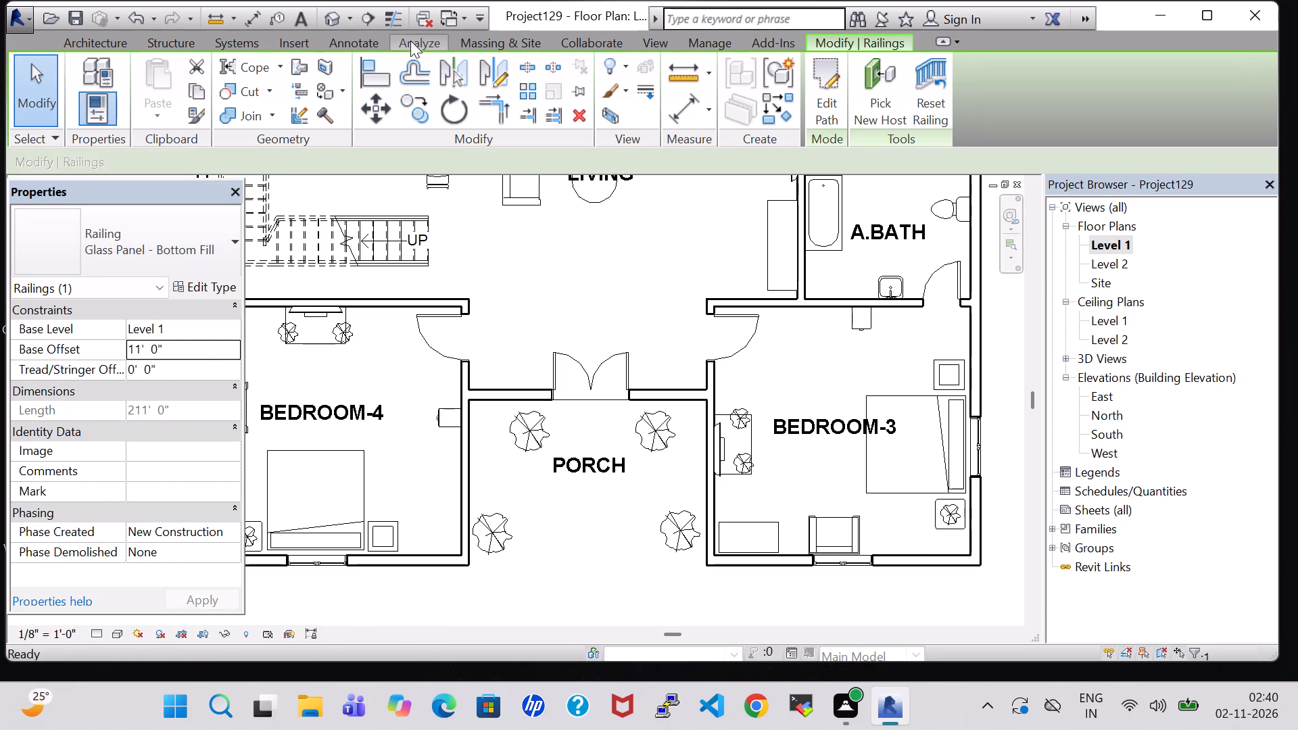
Examine the glass railing around the roof edge and the stair rising above the roof from several angles in 3D.
{"action": "left_click", "coordinate": [339, 20]}
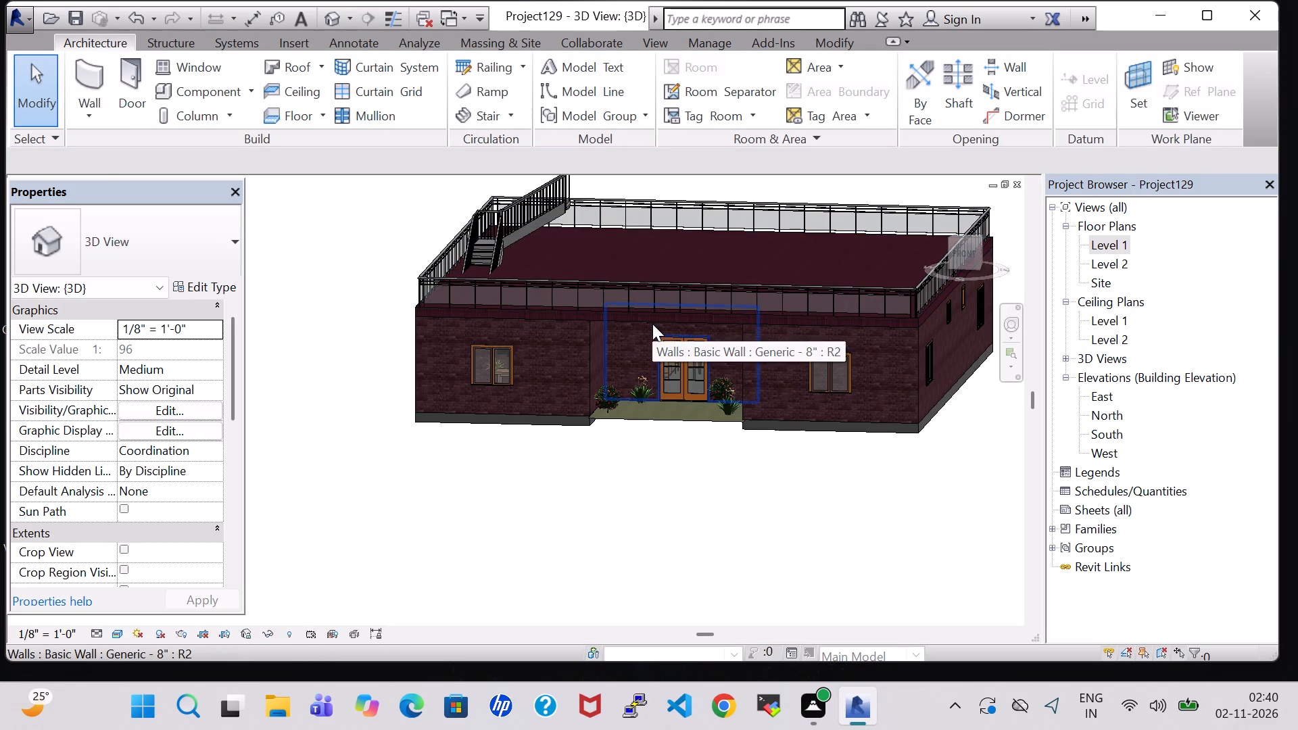
{"action": "middle_click", "coordinate": [669, 453]}
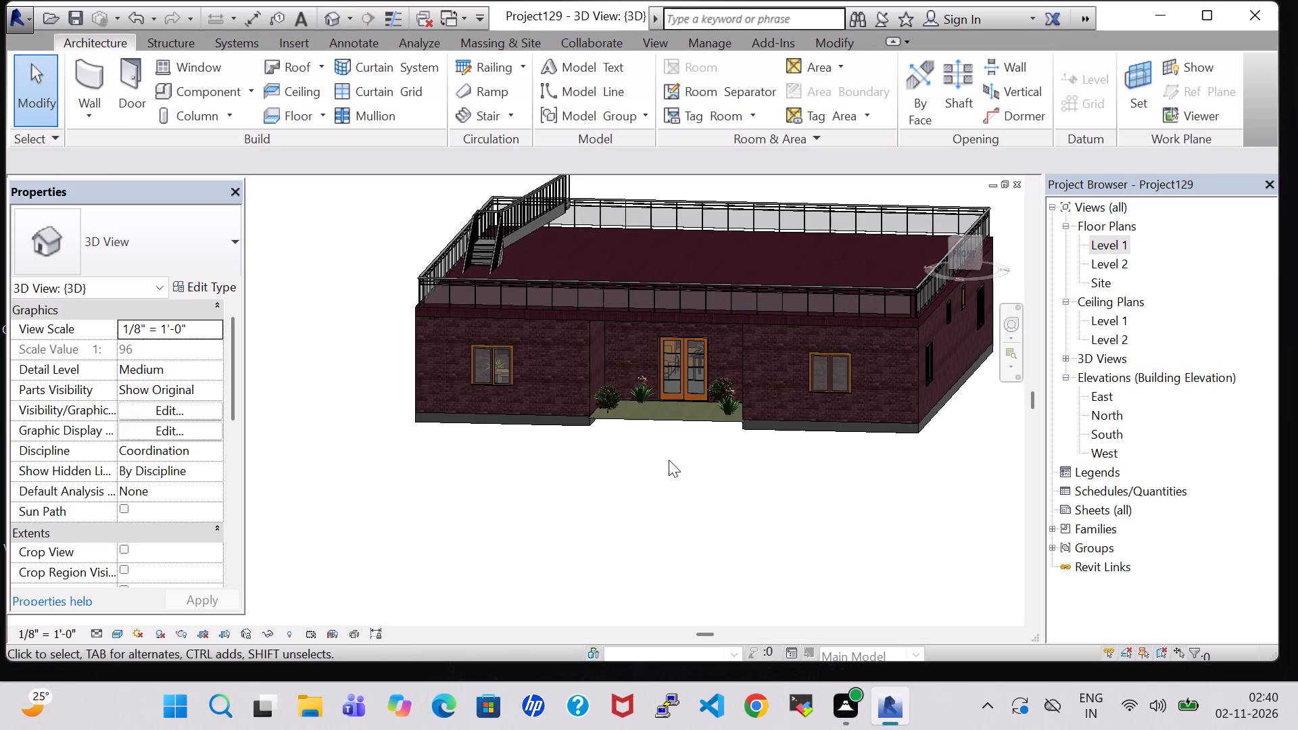
{"action": "middle_click_drag", "start_coordinate": [666, 463], "coordinate": [683, 355], "text": "shift"}
{"action": "middle_click_drag", "start_coordinate": [684, 358], "coordinate": [681, 419], "text": "shift"}
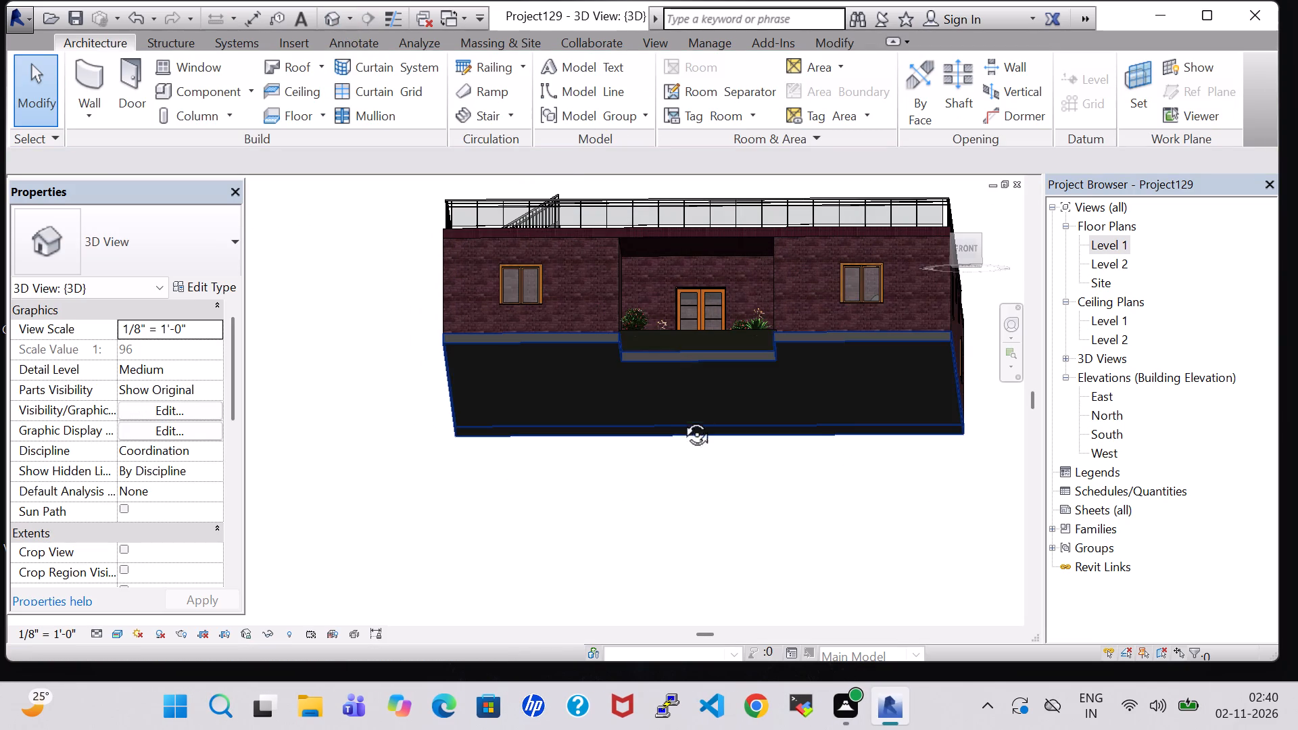
{"action": "middle_click_drag", "start_coordinate": [681, 419], "coordinate": [680, 455], "text": "shift"}
{"action": "middle_click_drag", "start_coordinate": [698, 447], "coordinate": [714, 483], "text": "shift"}
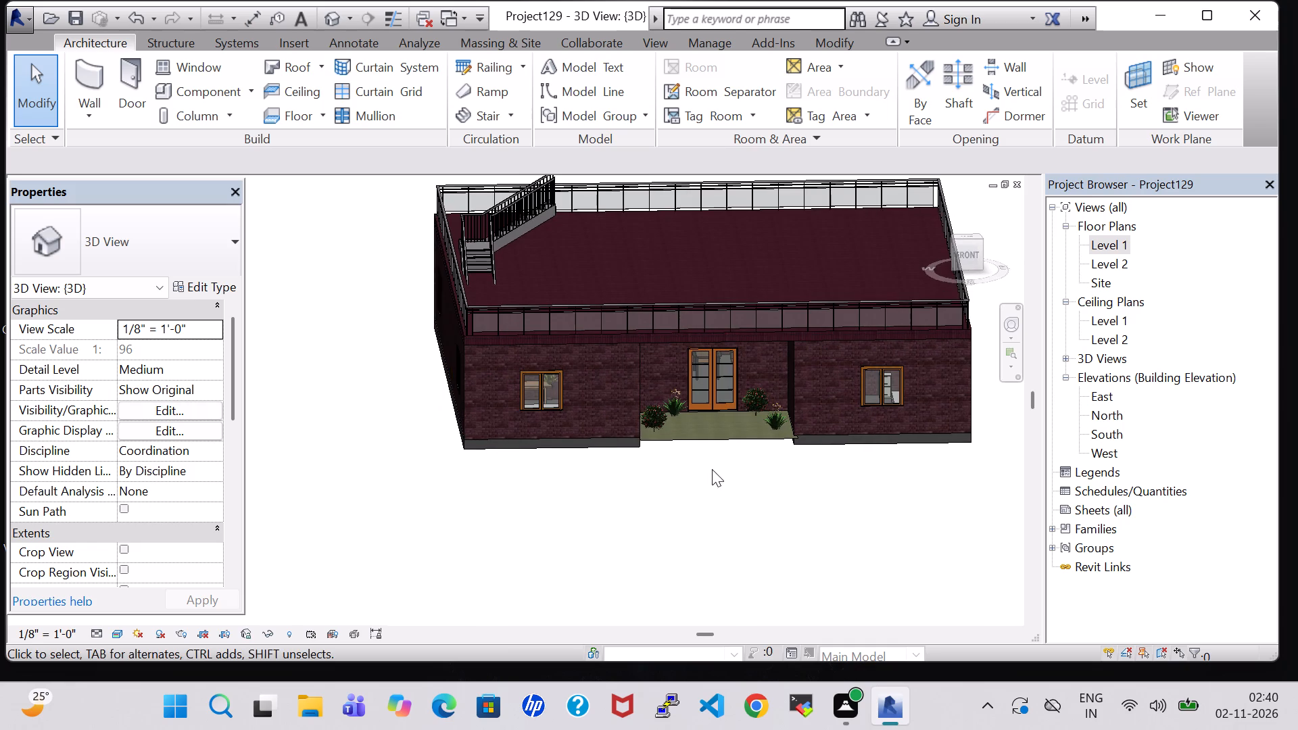
{"action": "middle_click_drag", "start_coordinate": [708, 469], "coordinate": [688, 479]}
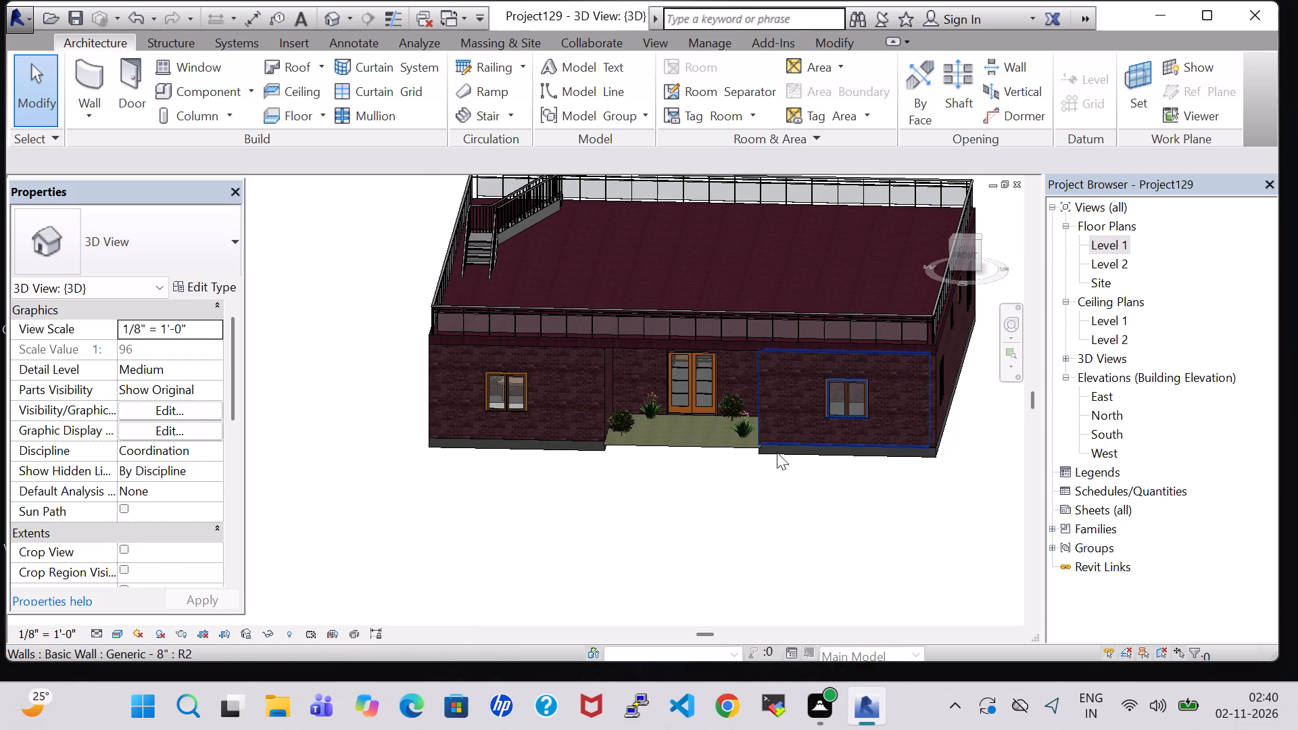
{"action": "middle_click_drag", "start_coordinate": [750, 511], "coordinate": [759, 437]}
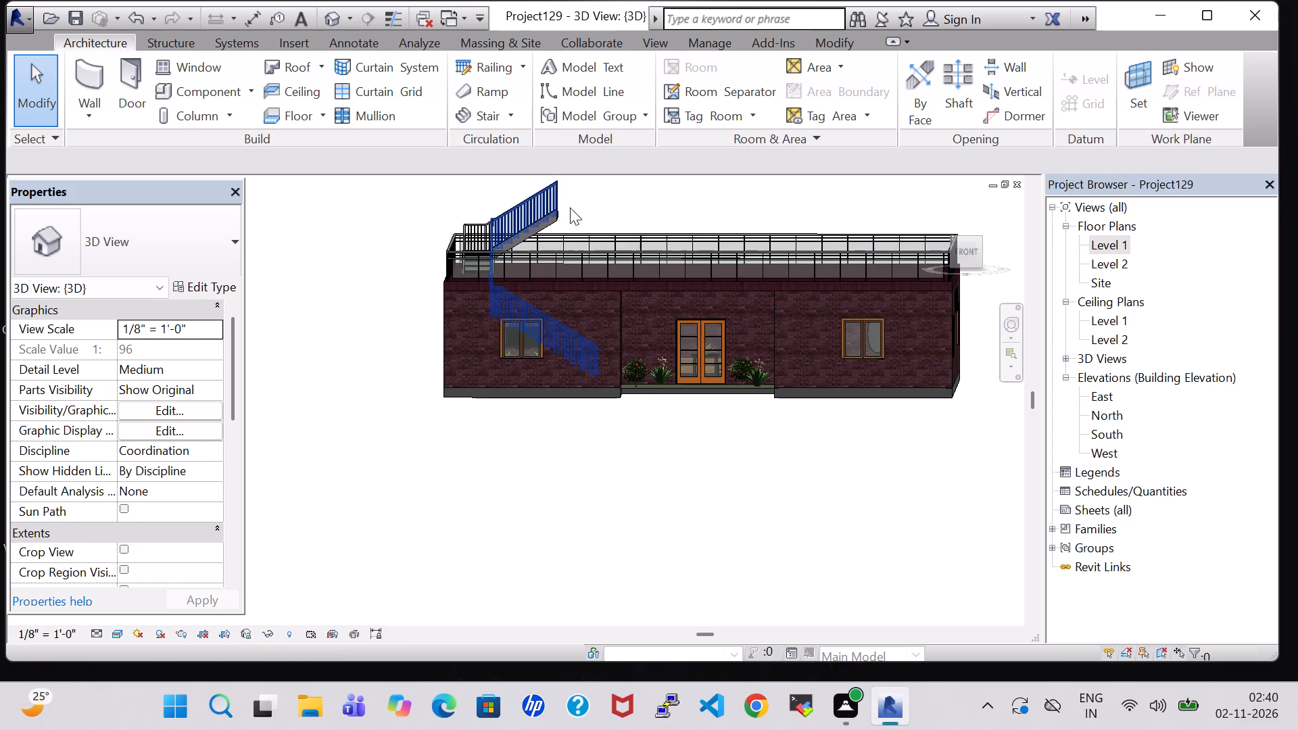
{"action": "middle_click_drag", "start_coordinate": [657, 196], "coordinate": [646, 275], "text": "shift"}
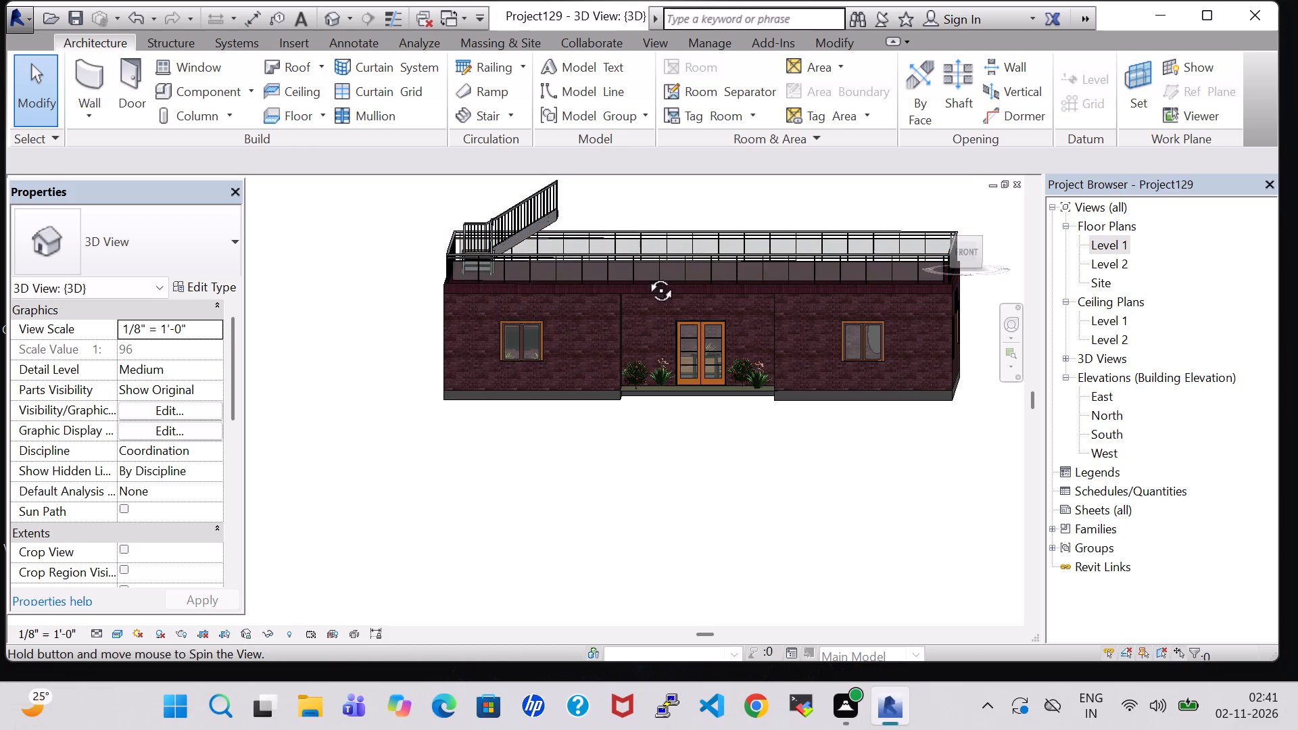
{"action": "middle_click_drag", "start_coordinate": [646, 275], "coordinate": [648, 426], "text": "shift"}
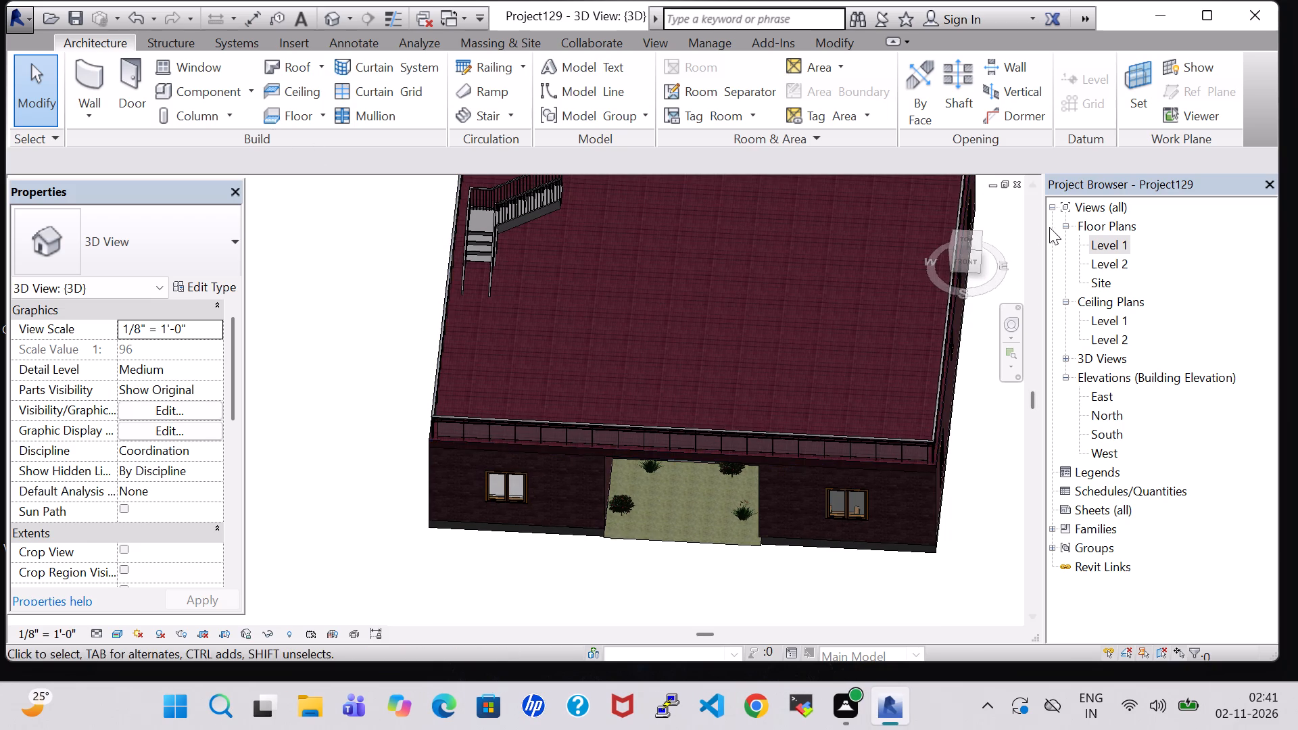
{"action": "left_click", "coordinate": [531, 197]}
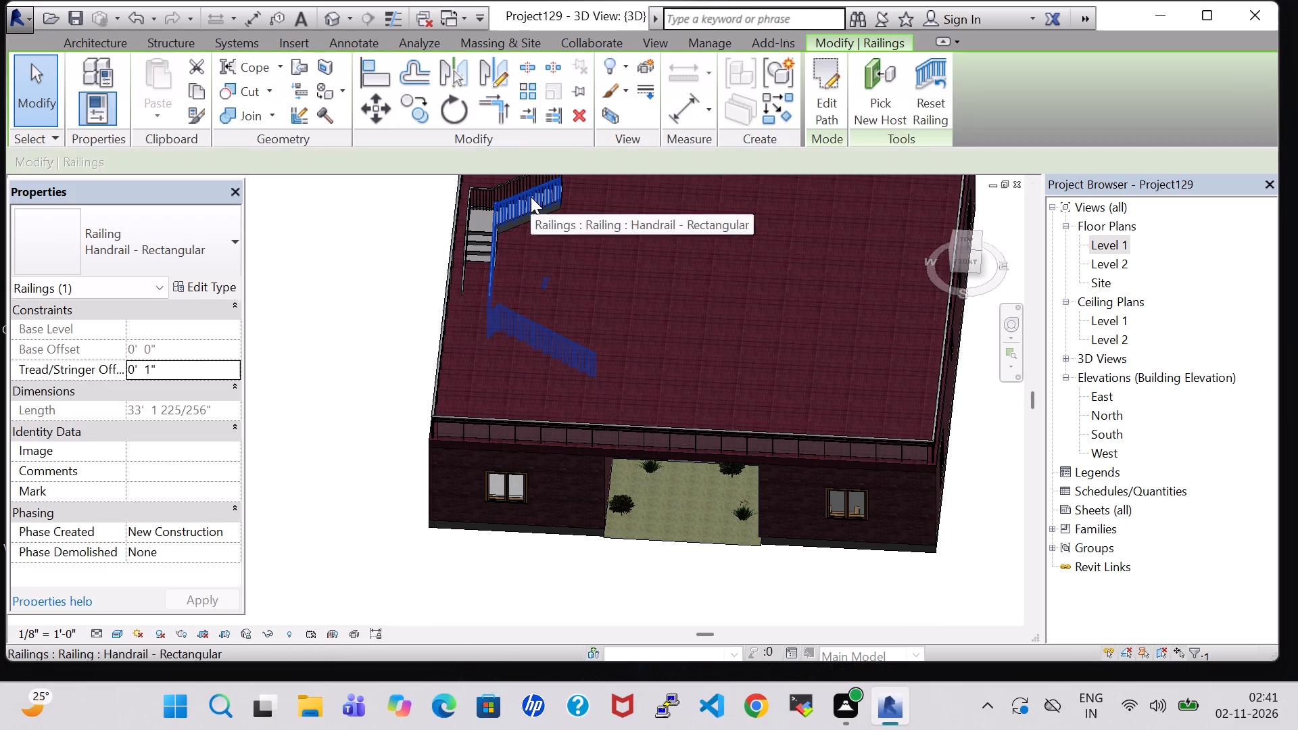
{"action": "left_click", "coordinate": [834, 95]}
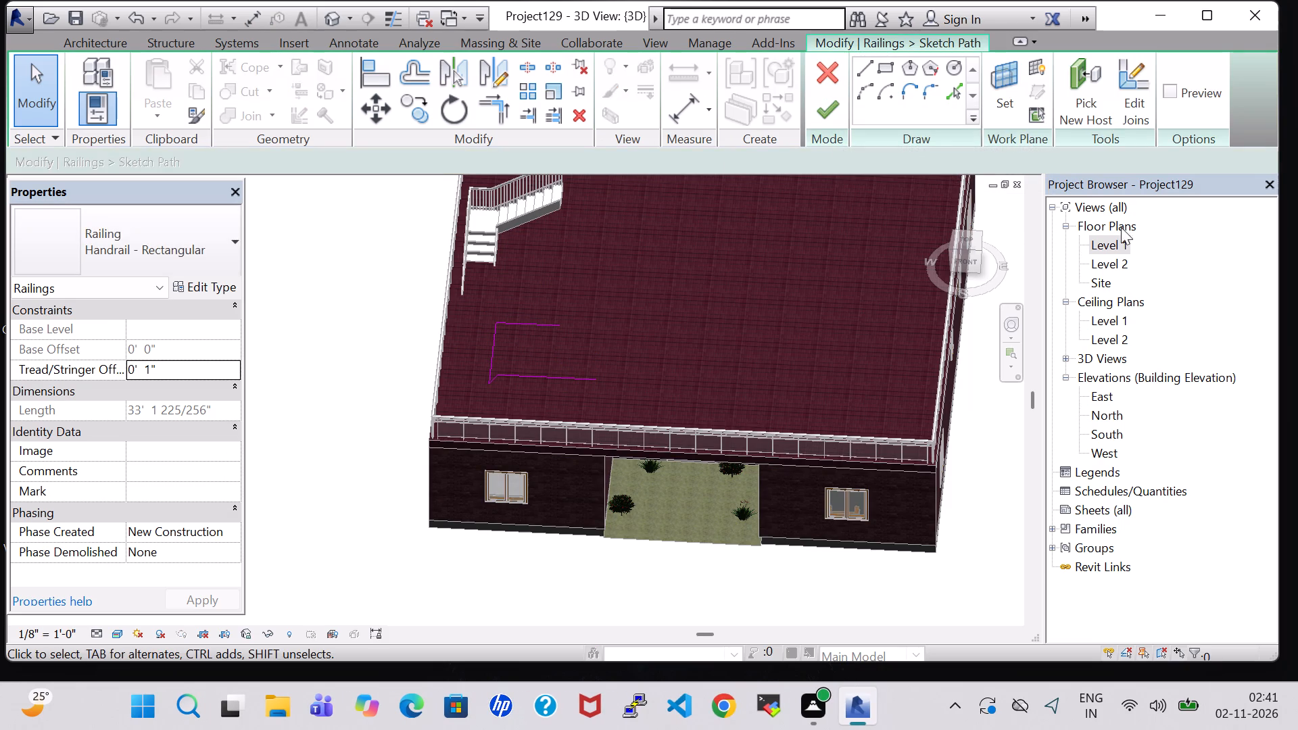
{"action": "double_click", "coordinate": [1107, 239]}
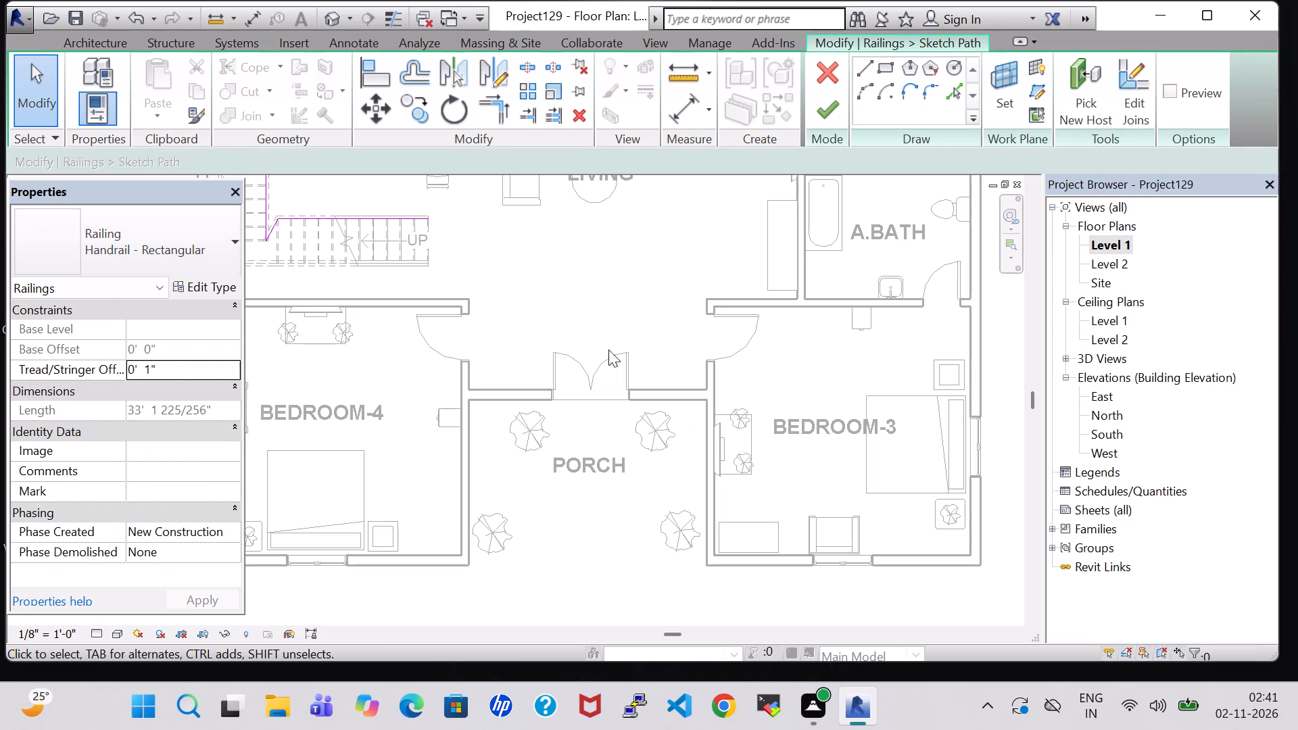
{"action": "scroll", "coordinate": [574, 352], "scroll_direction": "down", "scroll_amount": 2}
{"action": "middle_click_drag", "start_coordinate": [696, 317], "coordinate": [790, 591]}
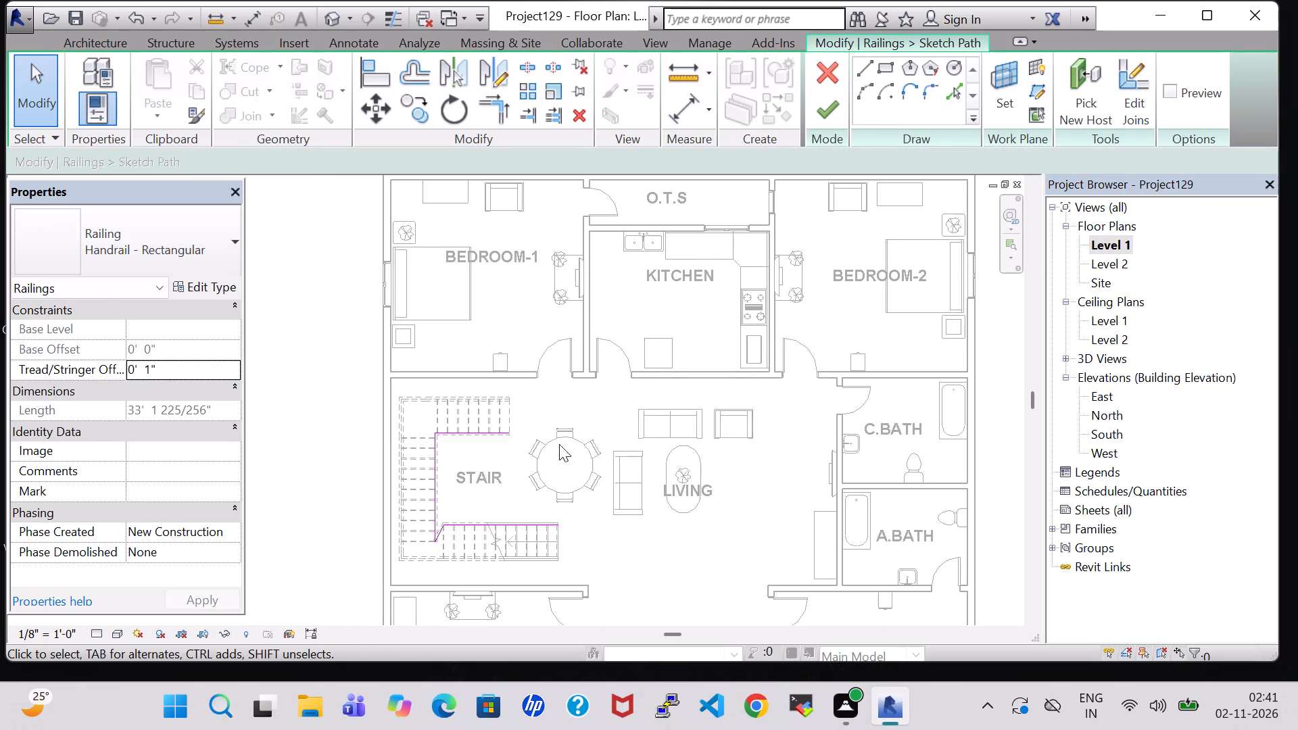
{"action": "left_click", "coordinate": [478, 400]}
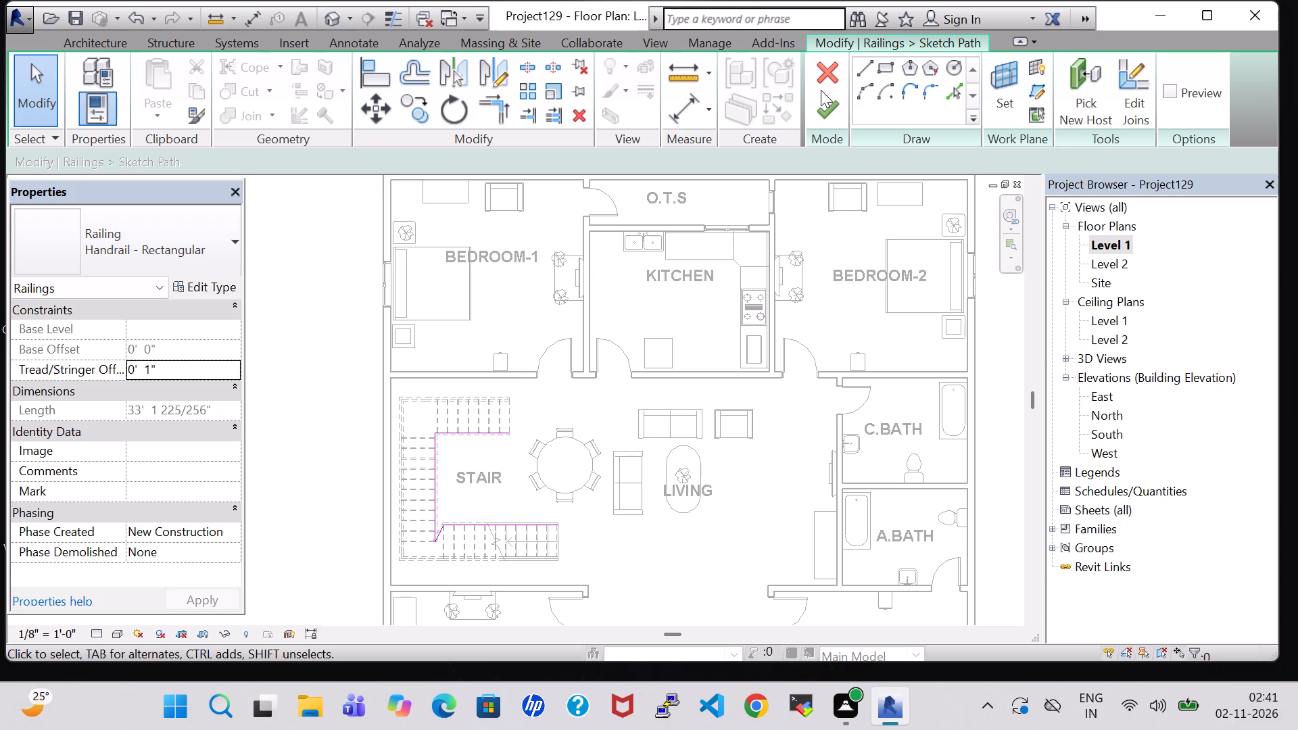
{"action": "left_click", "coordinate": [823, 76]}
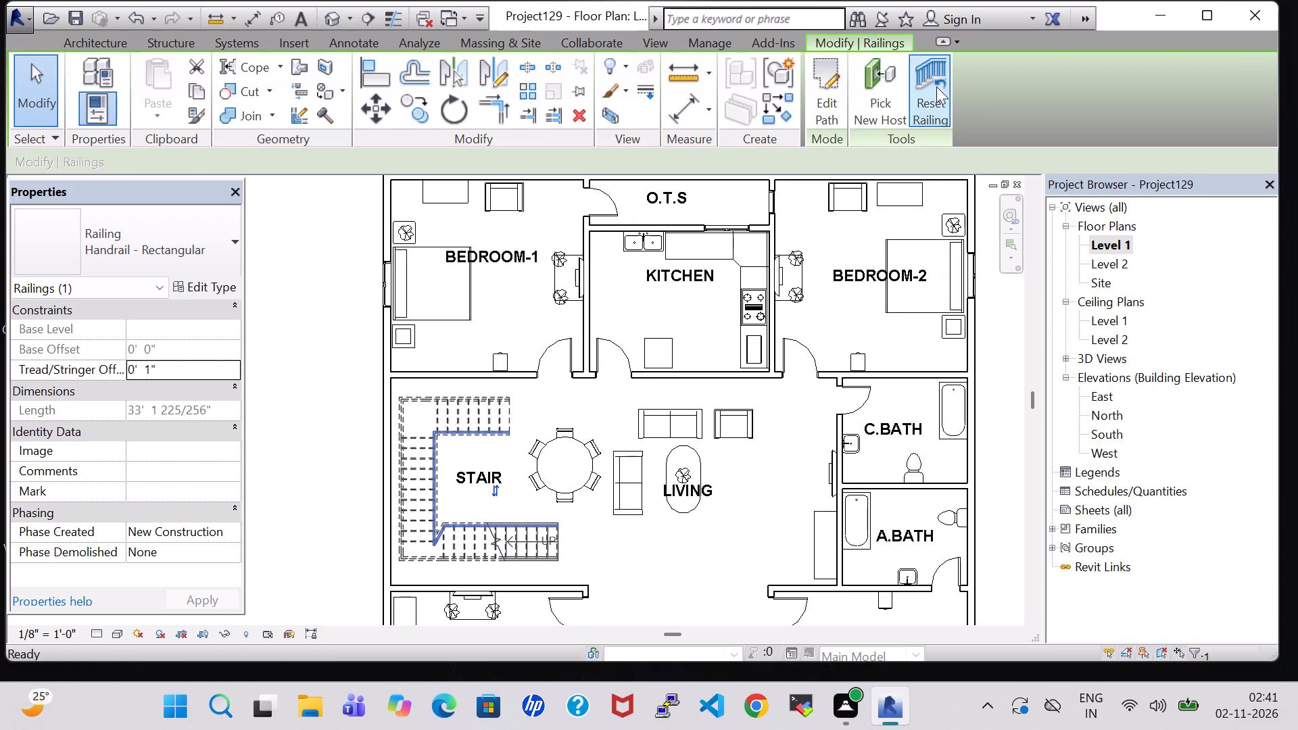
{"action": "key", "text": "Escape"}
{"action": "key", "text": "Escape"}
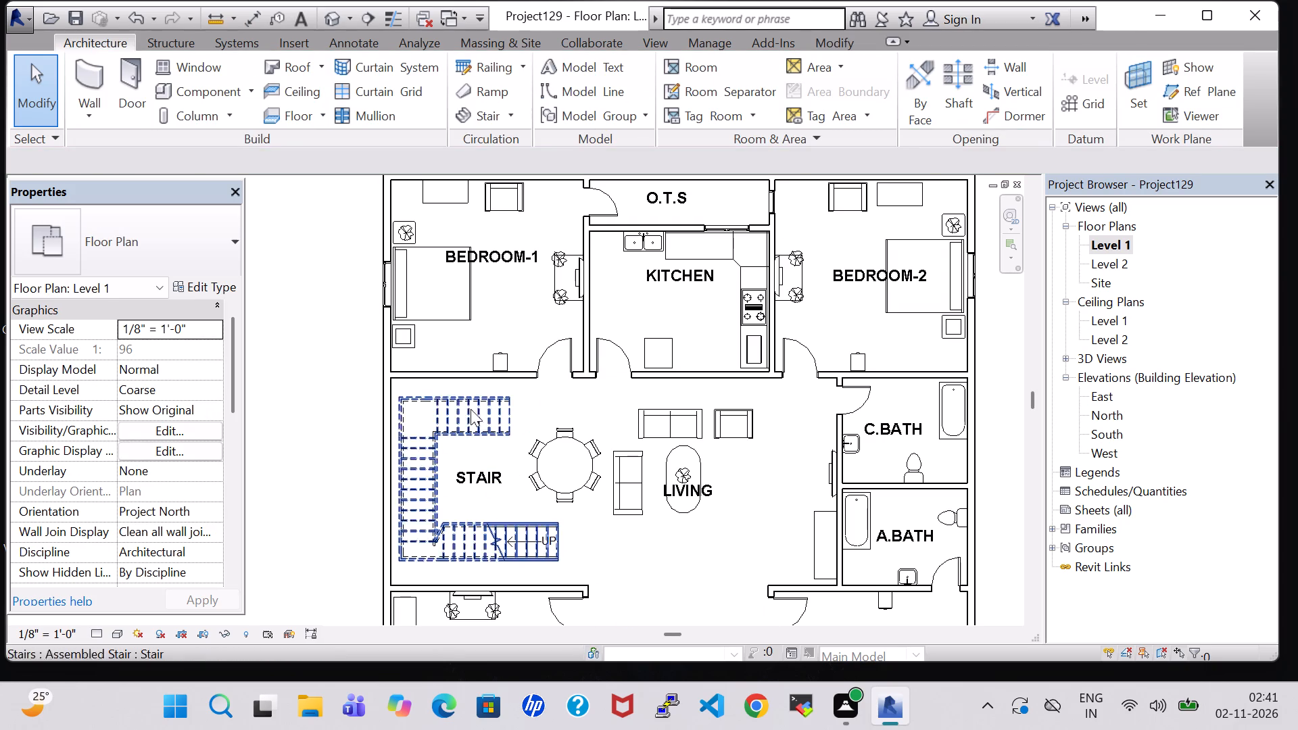
In the Level 1 floor plan, edit the stair, delete its uppermost run next to the Bedroom-1 wall, and finish the stair.
{"action": "left_click", "coordinate": [474, 412]}
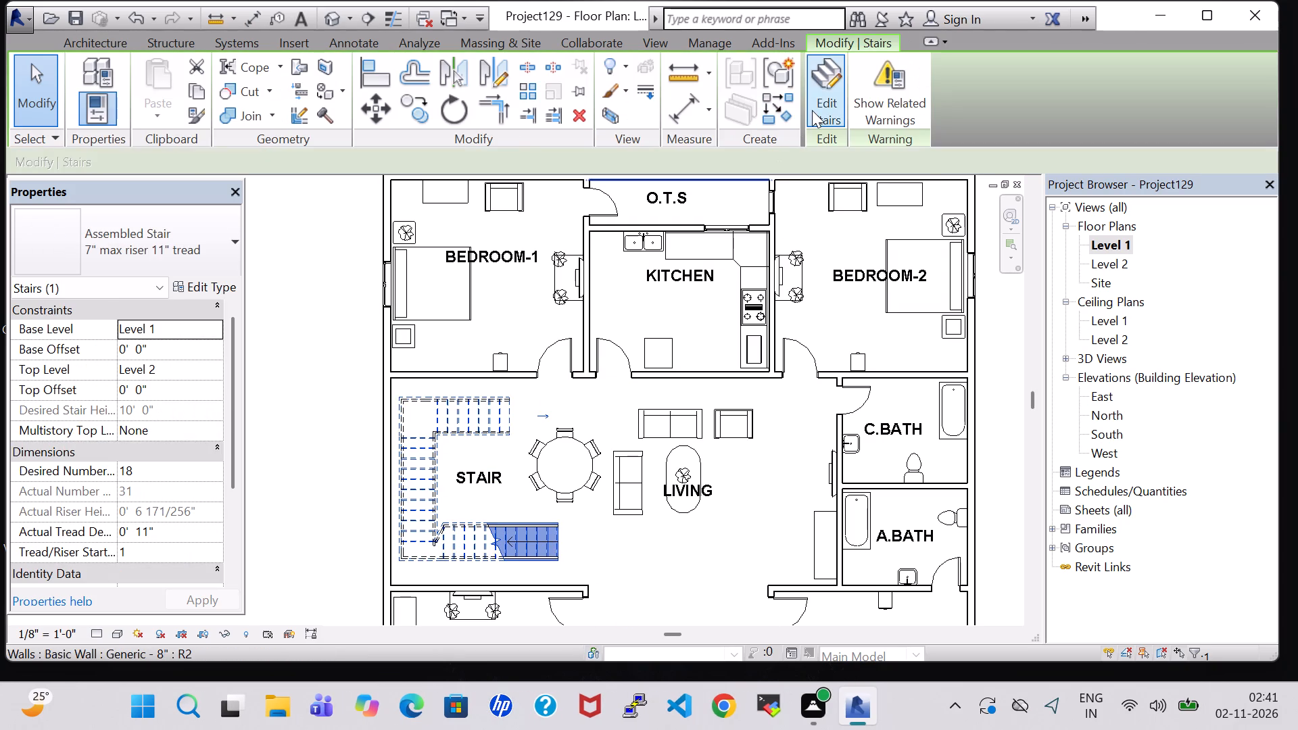
{"action": "left_click", "coordinate": [812, 110]}
{"action": "left_click", "coordinate": [494, 404]}
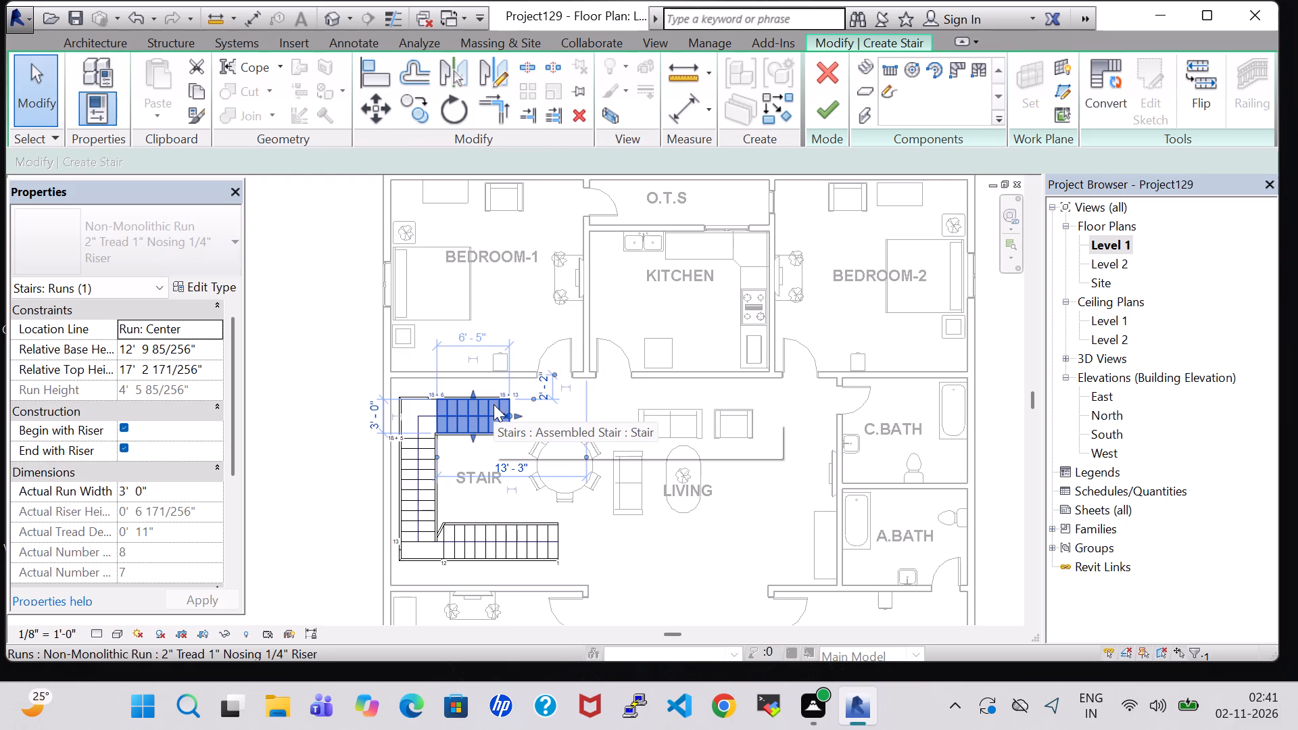
{"action": "key", "text": "Delete"}
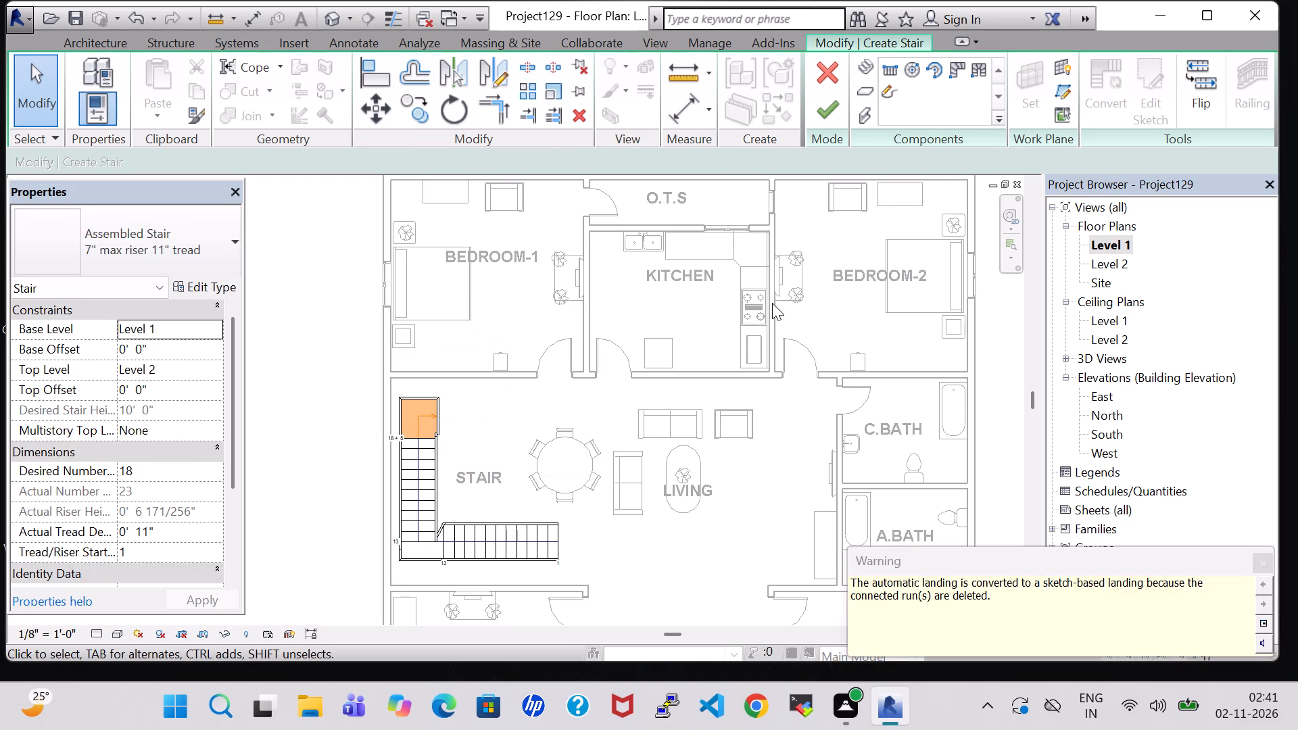
{"action": "left_click", "coordinate": [813, 118]}
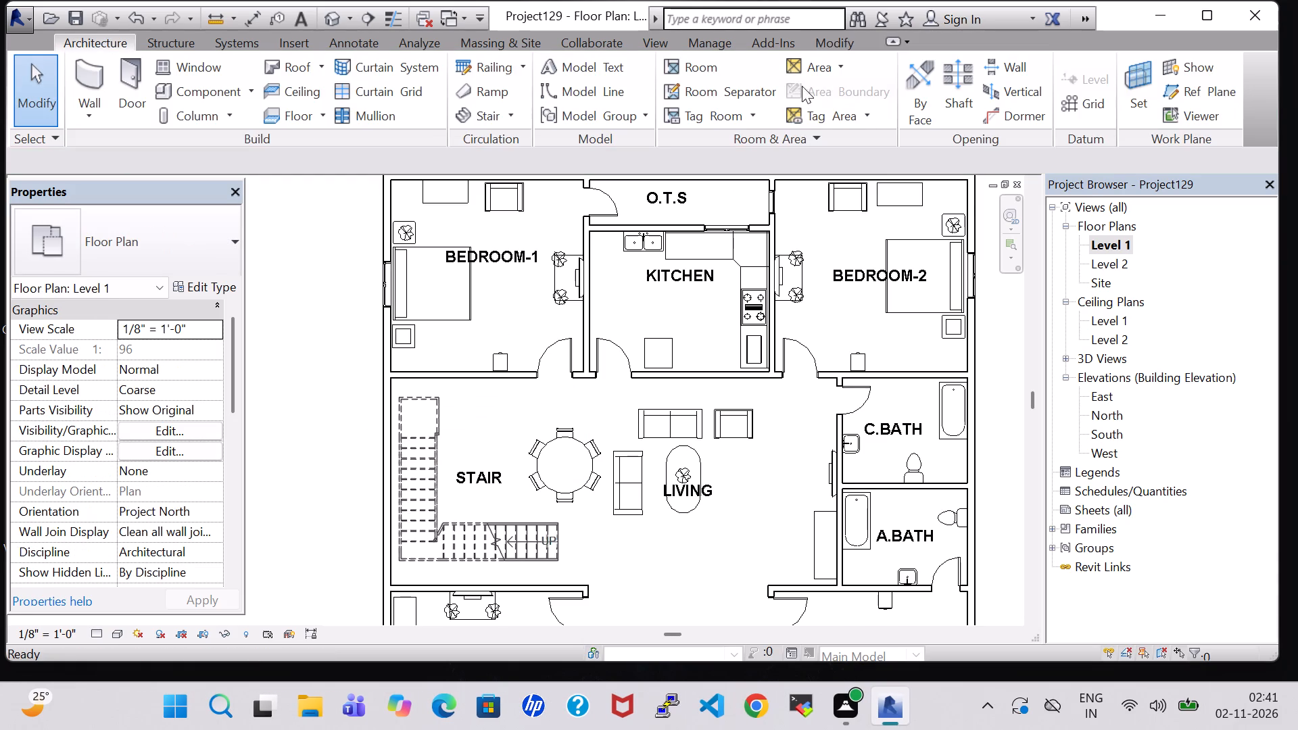
Examine the shortened stair and the roof above it from several angles in the 3D view.
{"action": "left_click", "coordinate": [331, 24]}
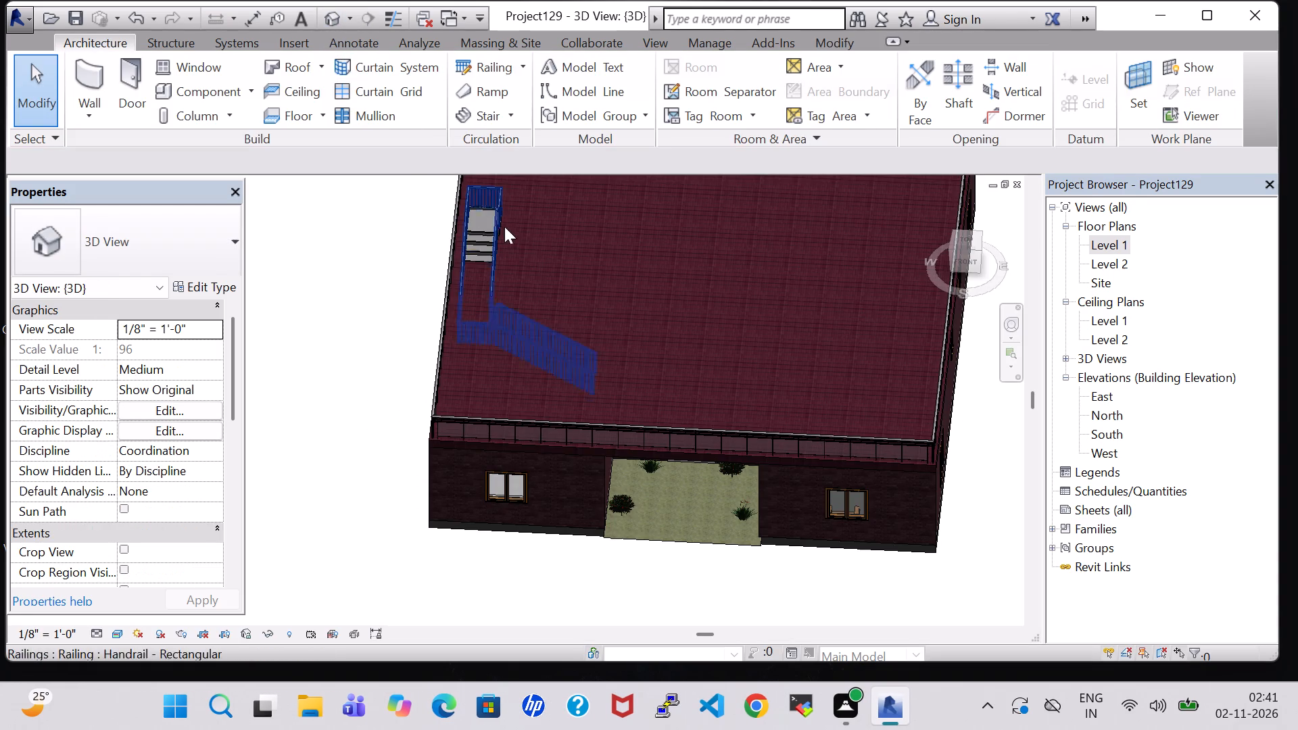
{"action": "middle_click_drag", "start_coordinate": [528, 266], "coordinate": [526, 212], "text": "shift"}
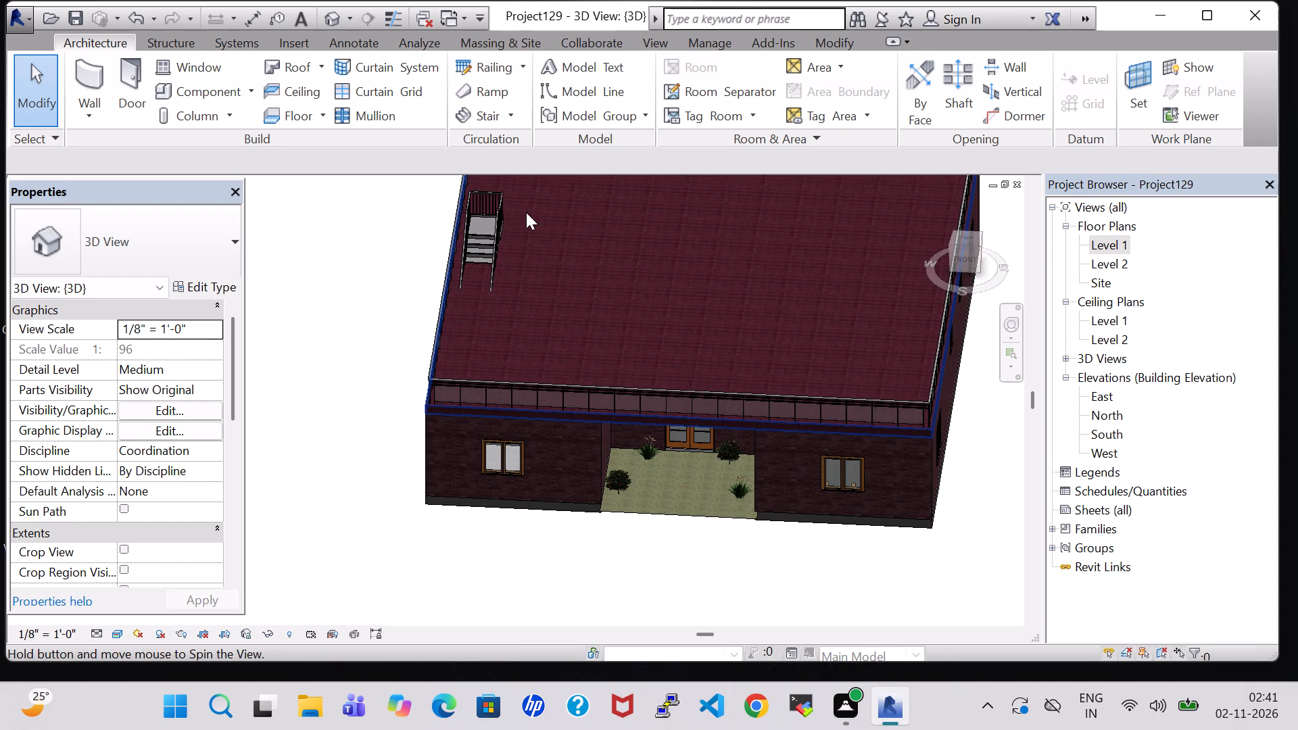
{"action": "middle_click_drag", "start_coordinate": [526, 212], "coordinate": [526, 184], "text": "shift"}
{"action": "scroll", "coordinate": [526, 212], "scroll_direction": "up", "scroll_amount": 1, "text": "shift"}
{"action": "middle_click_drag", "start_coordinate": [519, 216], "coordinate": [546, 226]}
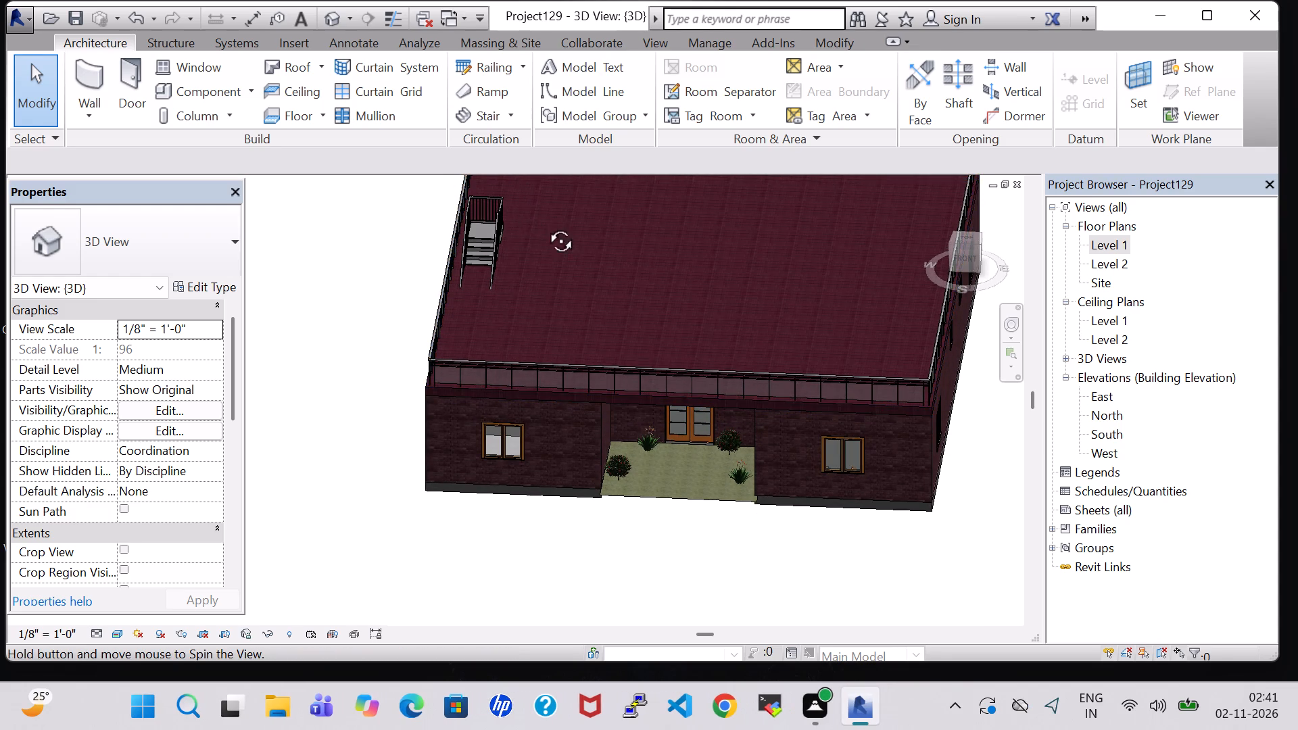
{"action": "middle_click_drag", "start_coordinate": [546, 226], "coordinate": [592, 241]}
{"action": "middle_click_drag", "start_coordinate": [592, 242], "coordinate": [516, 209]}
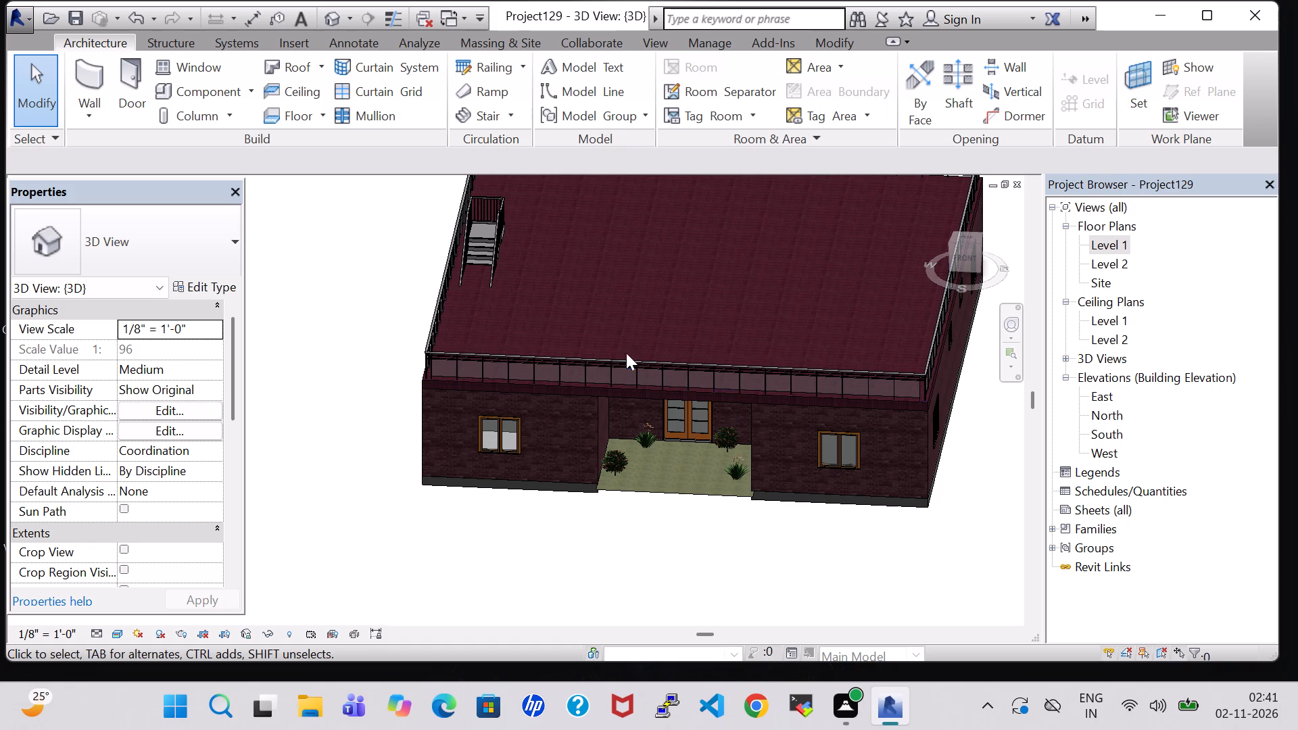
Edit the roof footprint on Level 1, adding a rectangular opening about 15' 1" long around the upper stair flight and corner, and finish the roof.
{"action": "left_click", "coordinate": [446, 301]}
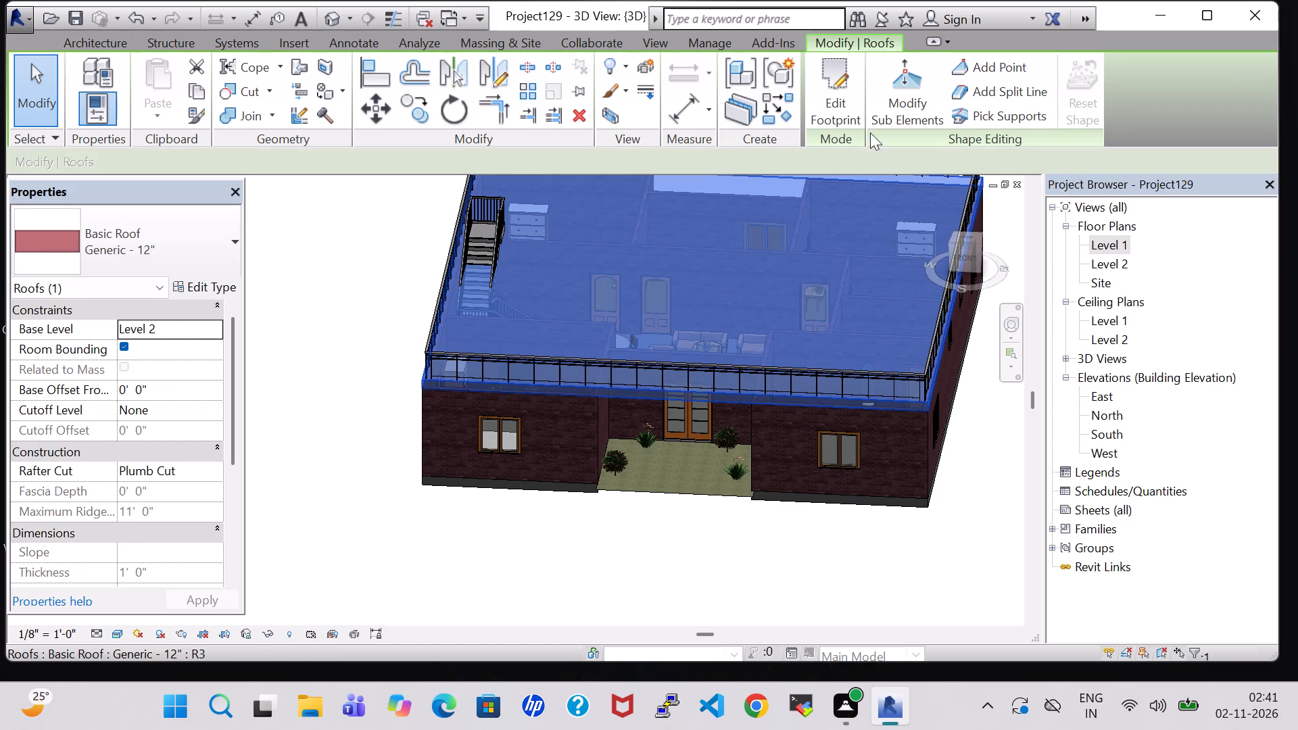
{"action": "left_click", "coordinate": [837, 93]}
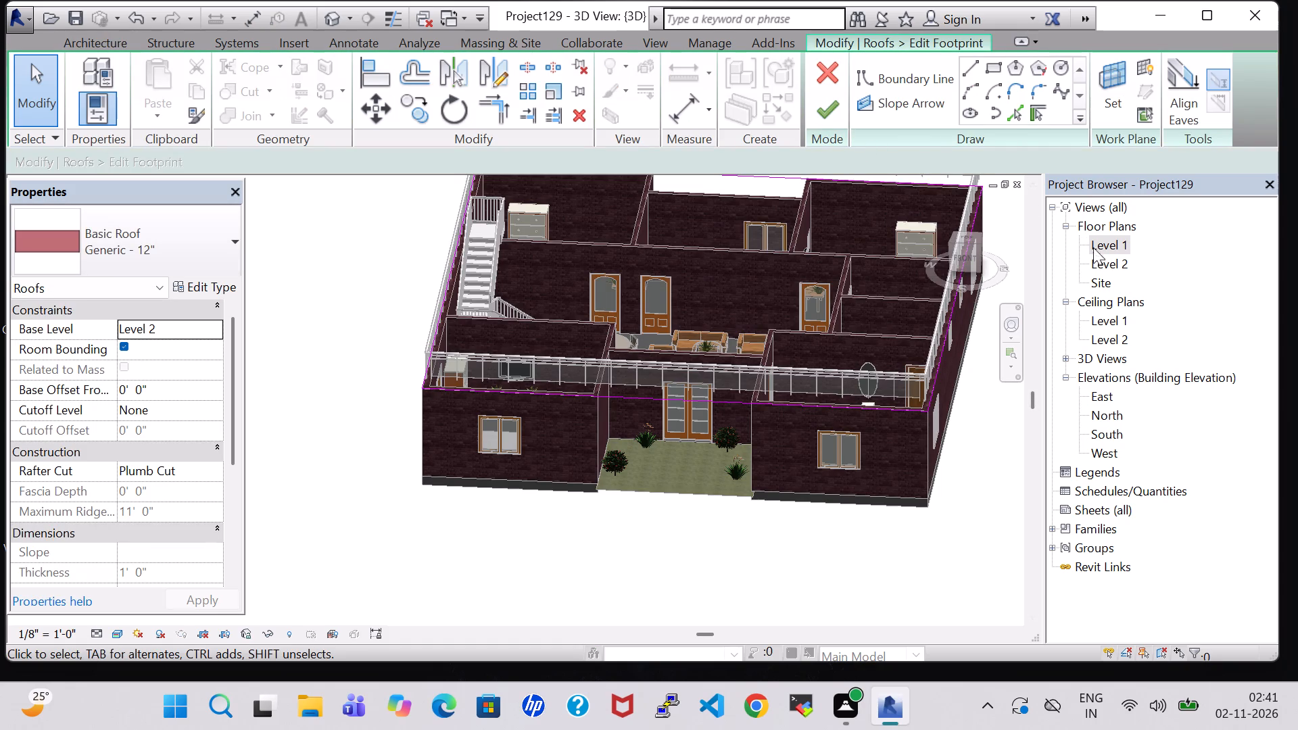
{"action": "left_click", "coordinate": [969, 68]}
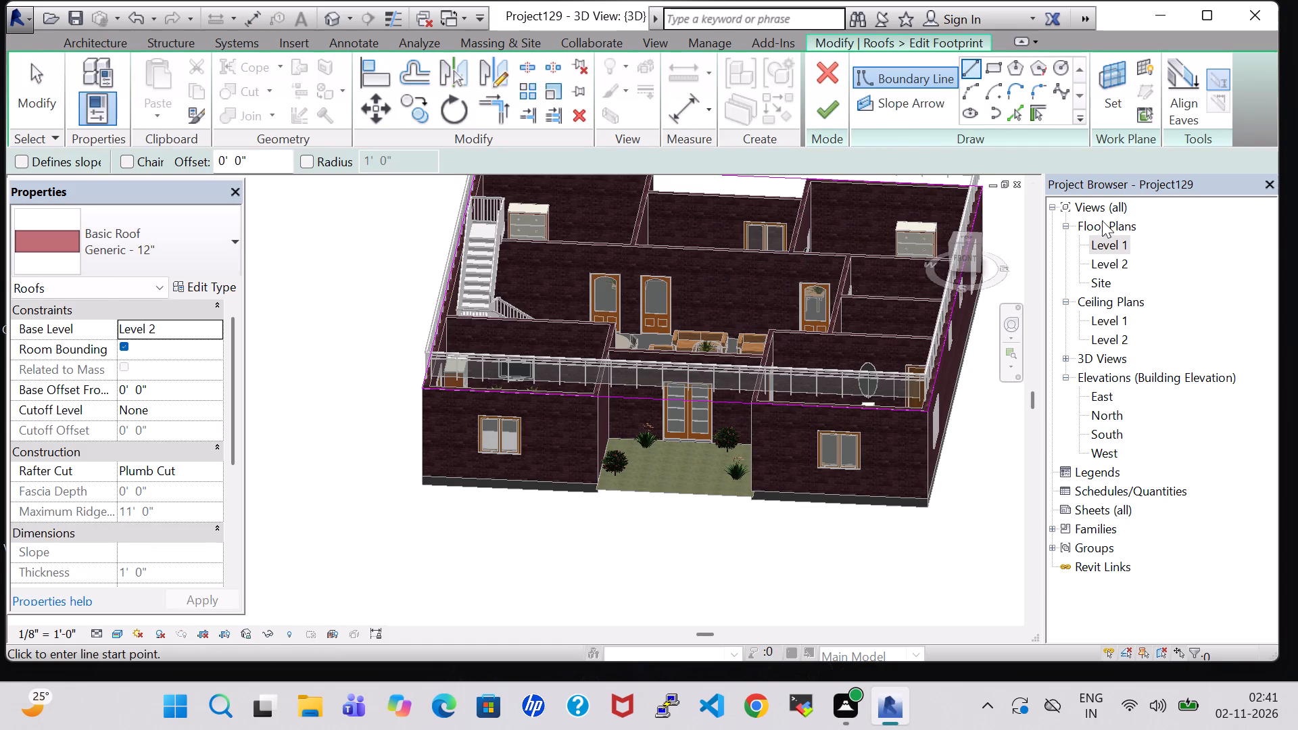
{"action": "double_click", "coordinate": [1118, 246]}
{"action": "scroll", "coordinate": [554, 364], "scroll_direction": "down", "scroll_amount": 1}
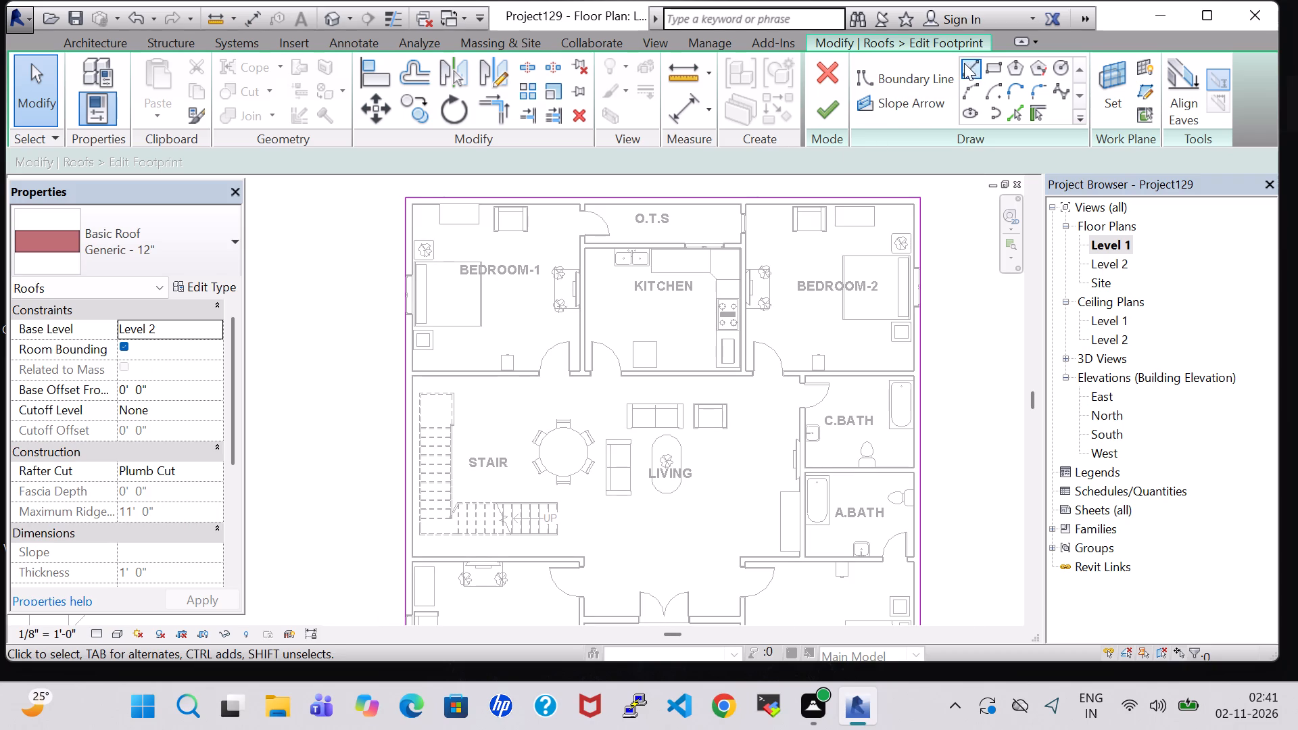
{"action": "left_click", "coordinate": [990, 65]}
{"action": "scroll", "coordinate": [451, 408], "scroll_direction": "up", "scroll_amount": 1}
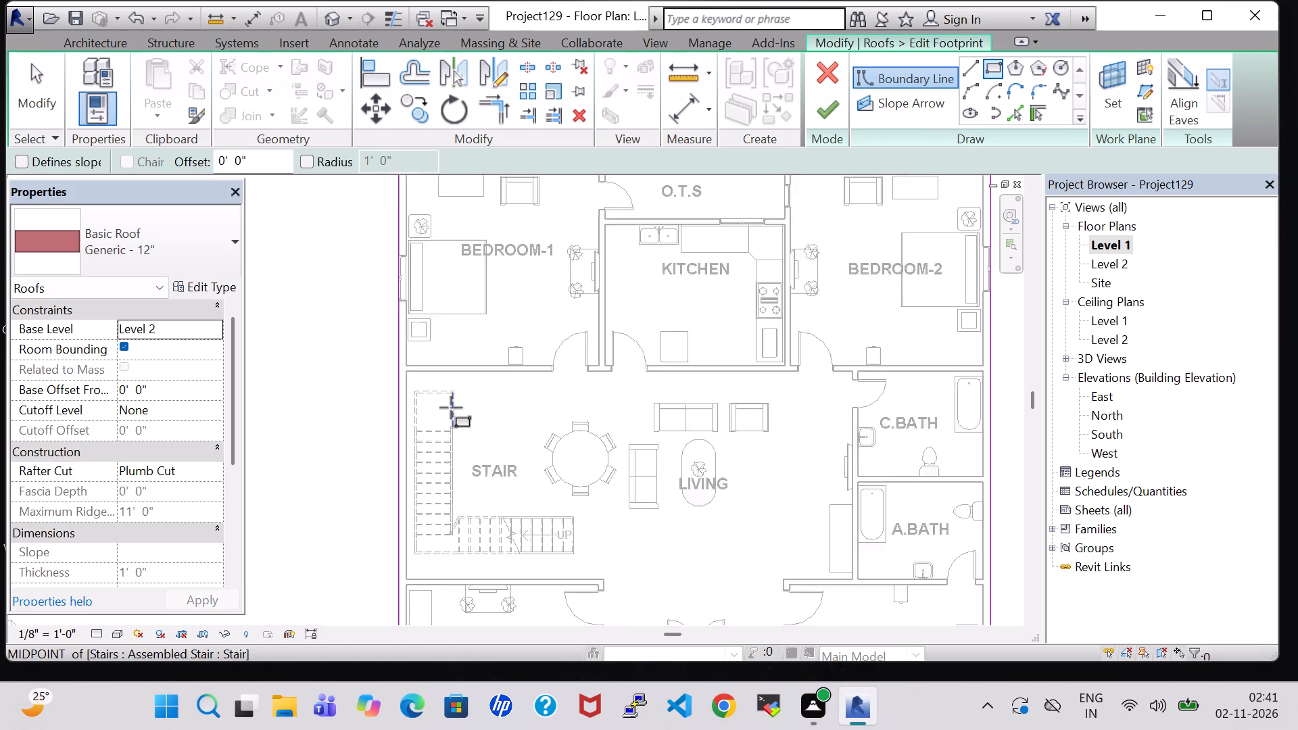
{"action": "scroll", "coordinate": [451, 408], "scroll_direction": "up", "scroll_amount": 4}
{"action": "left_click", "coordinate": [381, 374]}
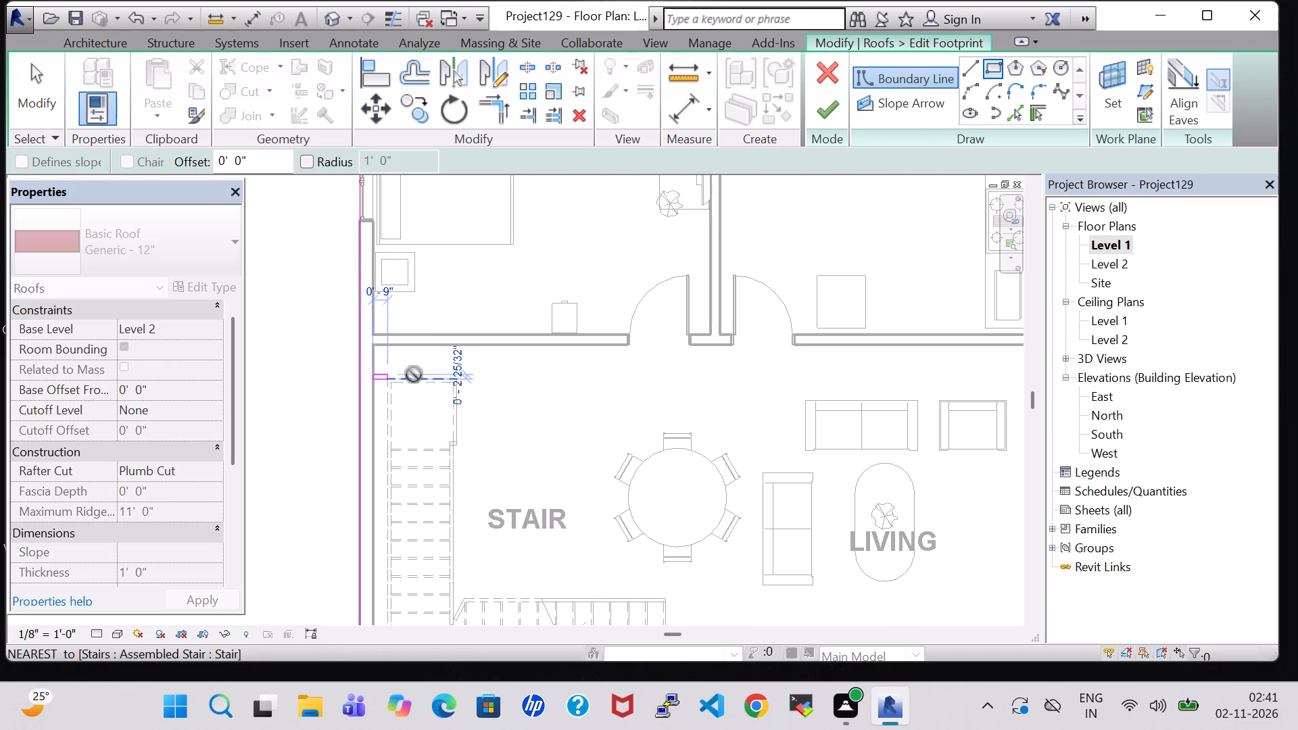
{"action": "key", "text": "Escape"}
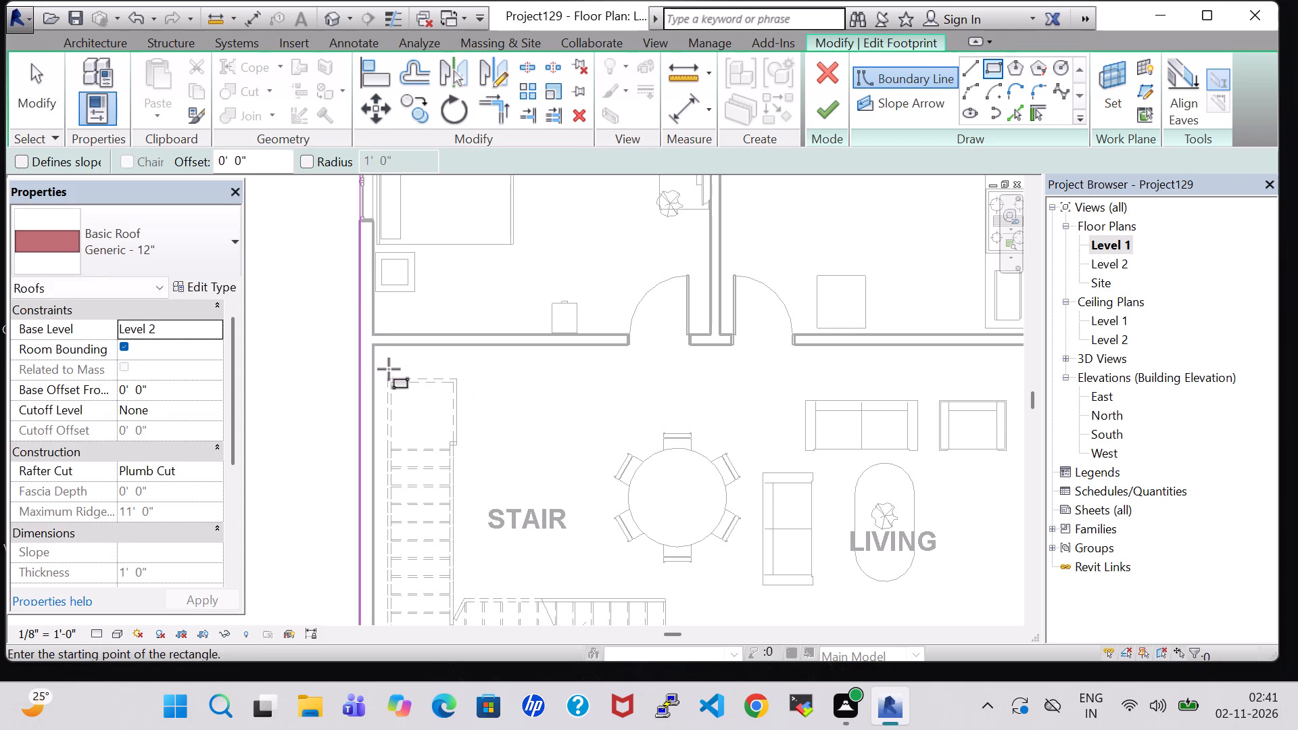
{"action": "scroll", "coordinate": [392, 371], "scroll_direction": "up", "scroll_amount": 8}
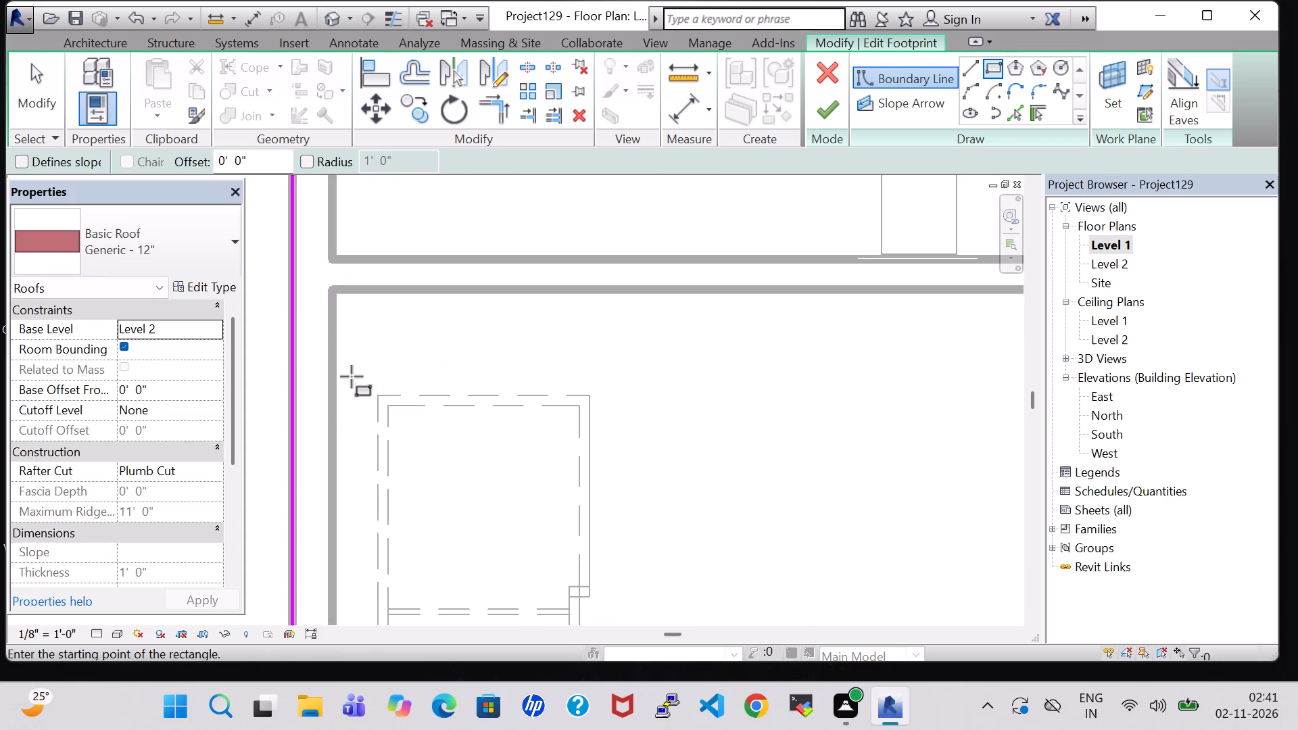
{"action": "left_click", "coordinate": [352, 387]}
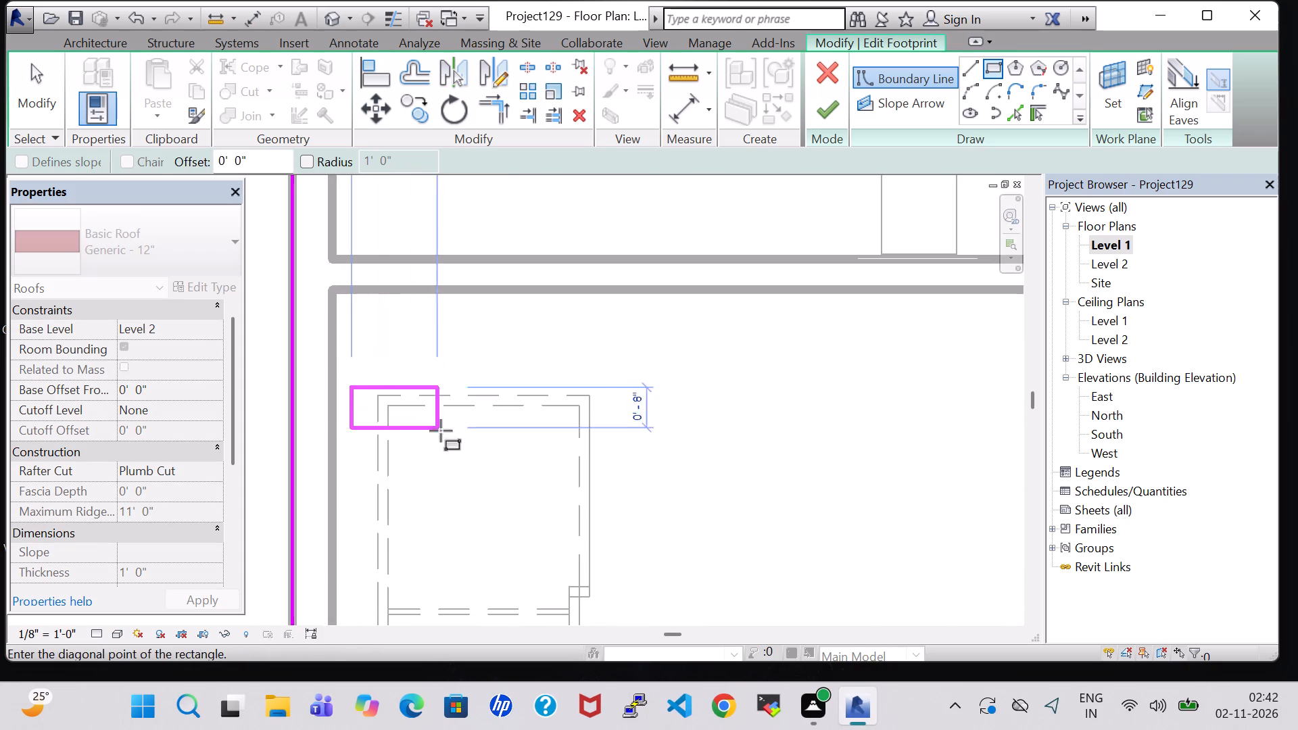
{"action": "scroll", "coordinate": [620, 563], "scroll_direction": "down", "scroll_amount": 1}
{"action": "middle_click_drag", "start_coordinate": [620, 563], "coordinate": [604, 446]}
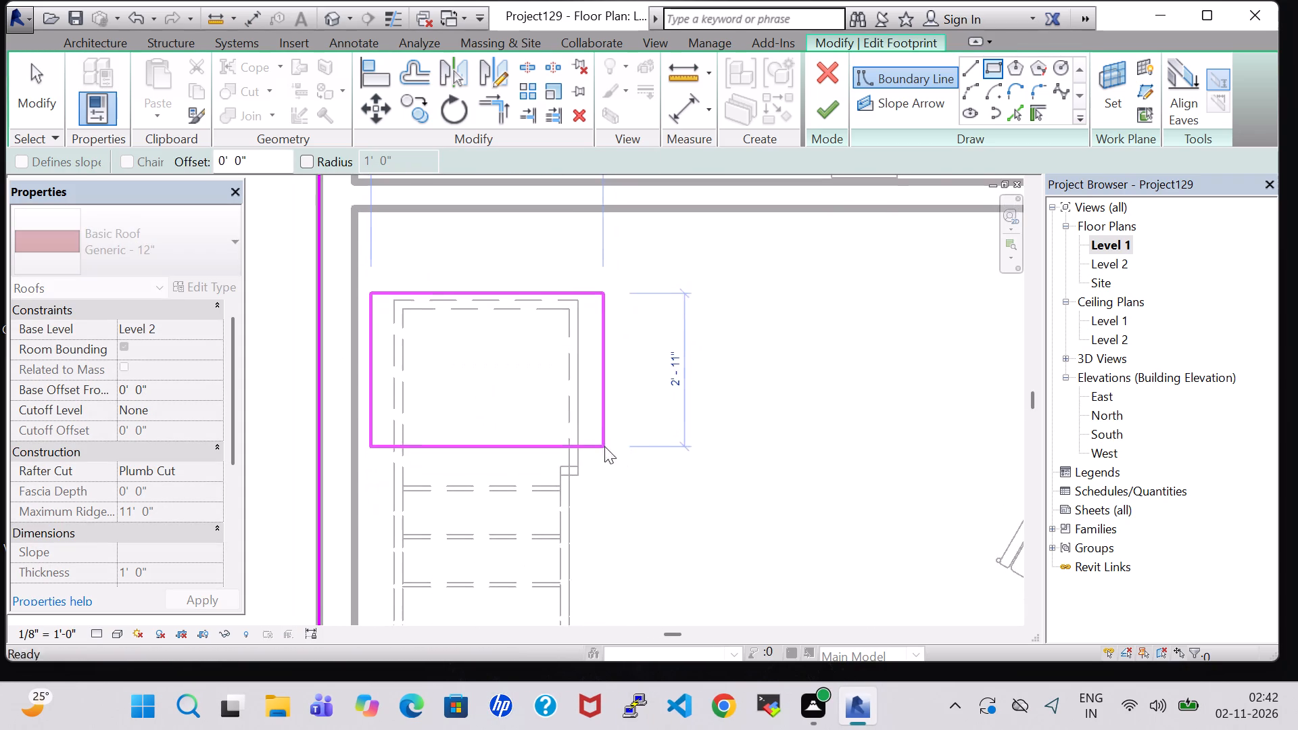
{"action": "middle_click_drag", "start_coordinate": [612, 543], "coordinate": [614, 474]}
{"action": "scroll", "coordinate": [614, 539], "scroll_direction": "down", "scroll_amount": 4}
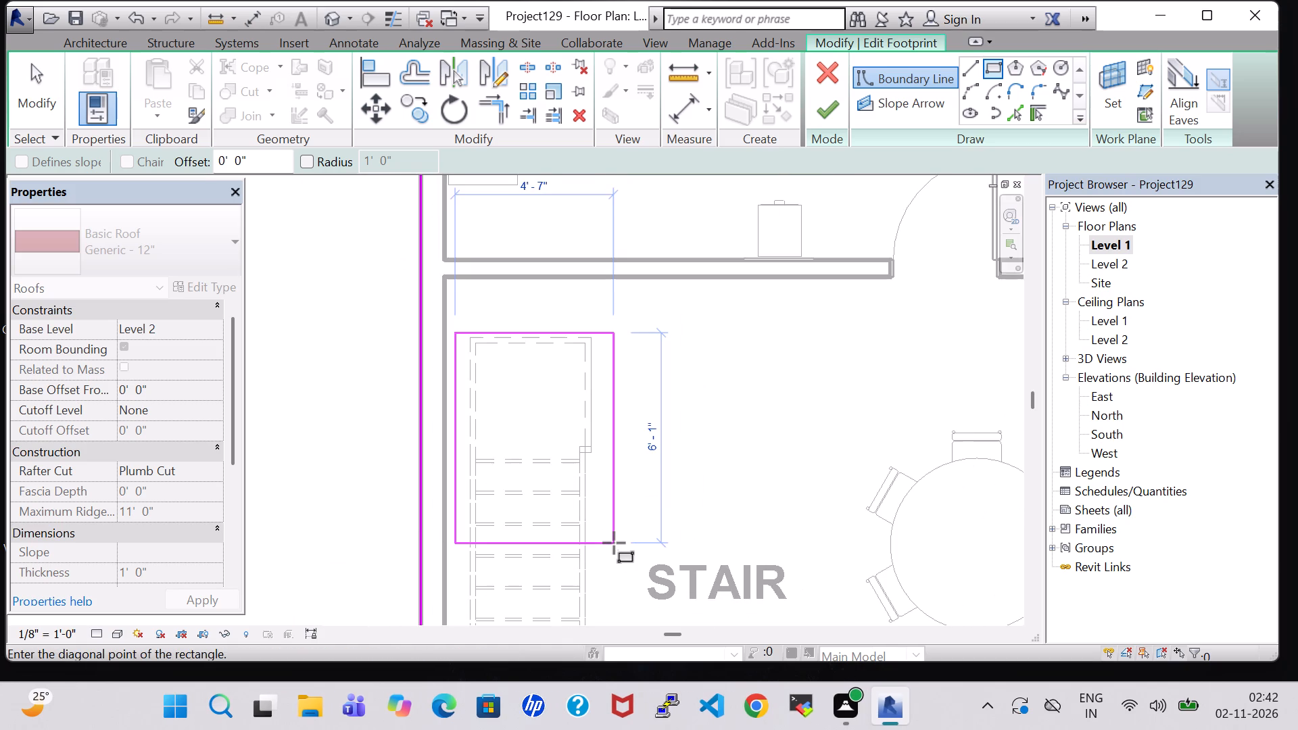
{"action": "middle_click_drag", "start_coordinate": [673, 582], "coordinate": [675, 386]}
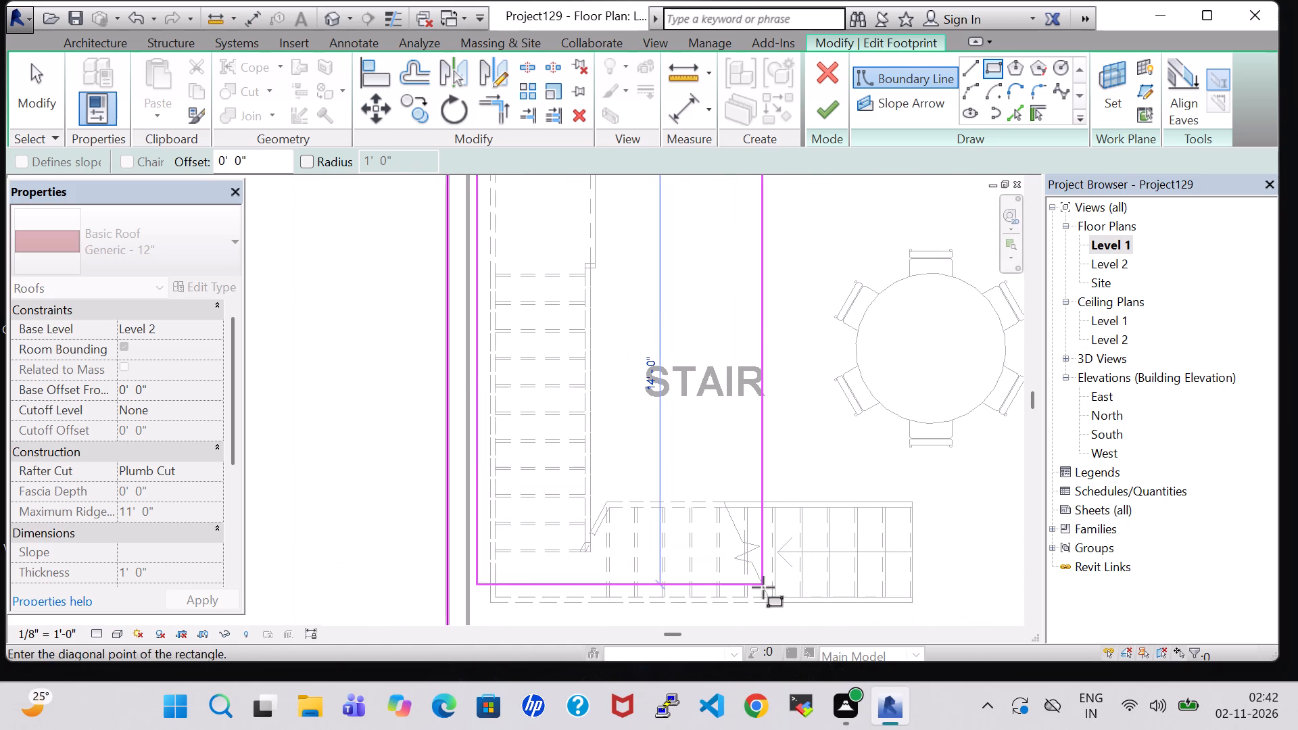
{"action": "left_click", "coordinate": [762, 616]}
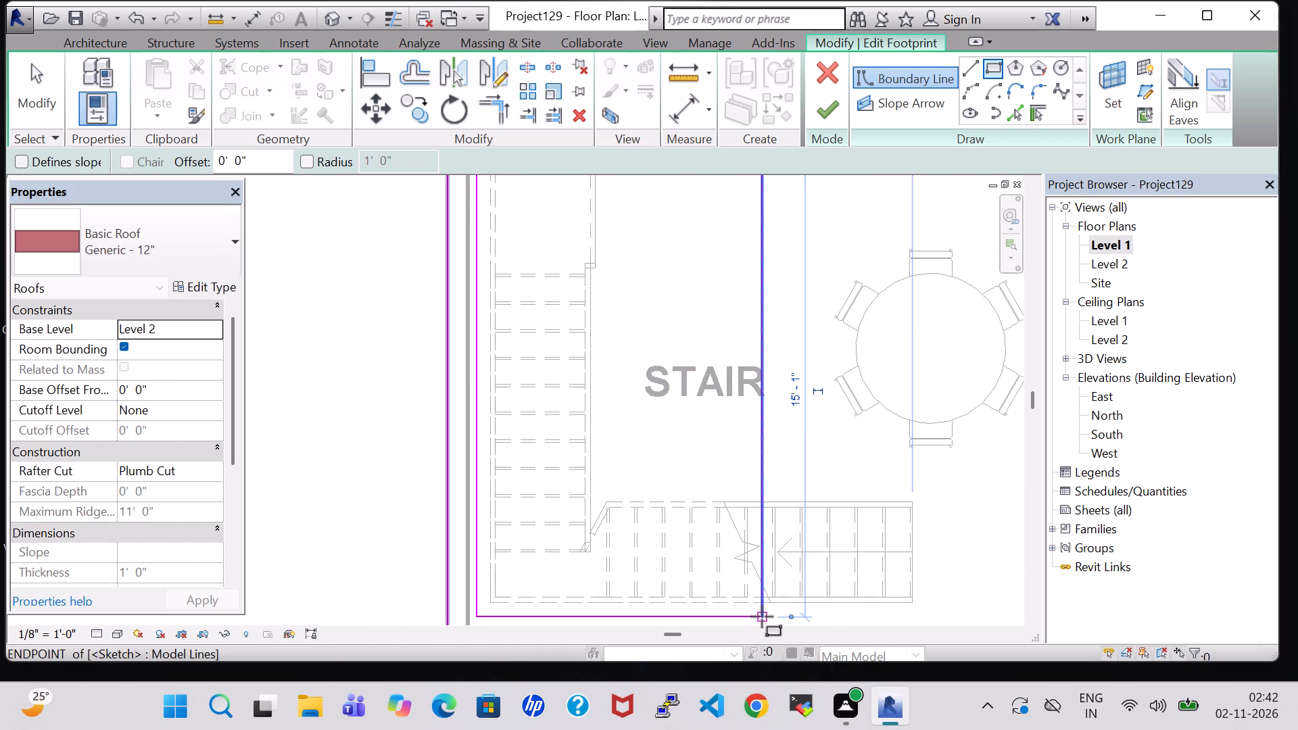
{"action": "left_click", "coordinate": [819, 122]}
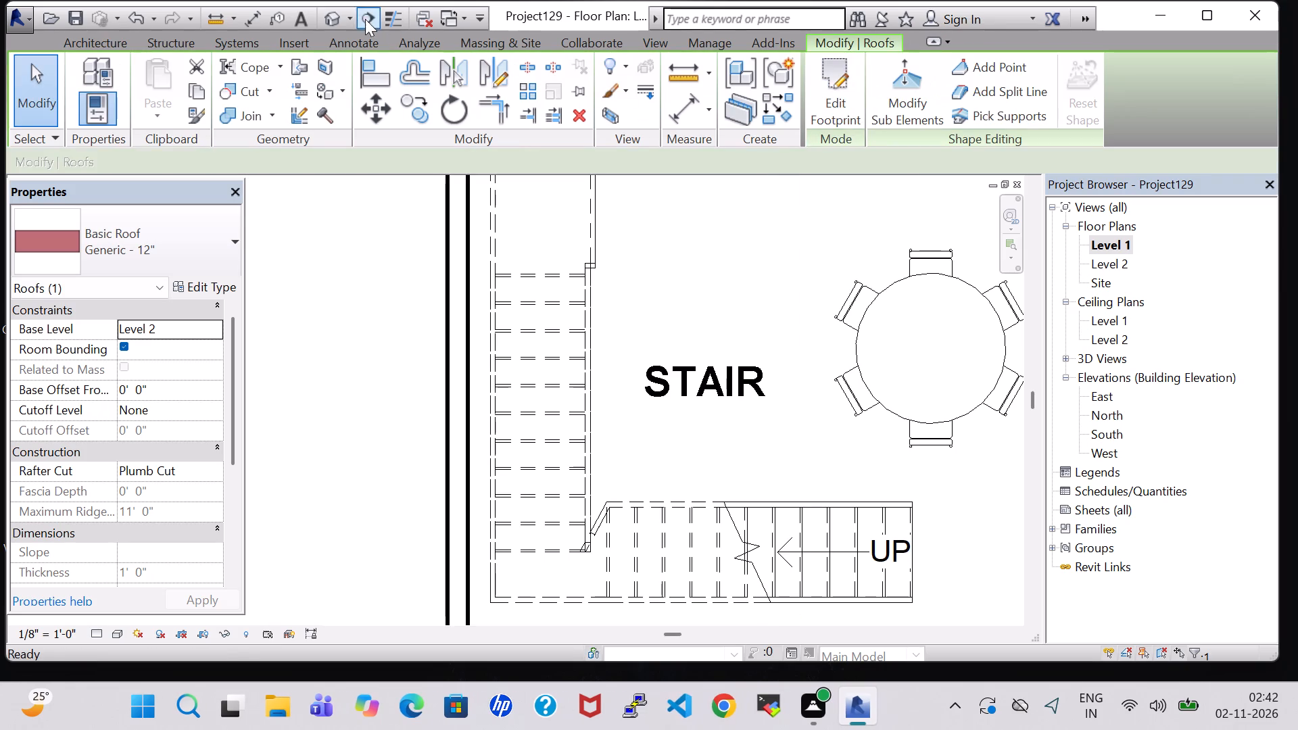
Examine the roof opening over the stair, the glass railings and the front facade from several angles in 3D.
{"action": "left_click", "coordinate": [329, 13]}
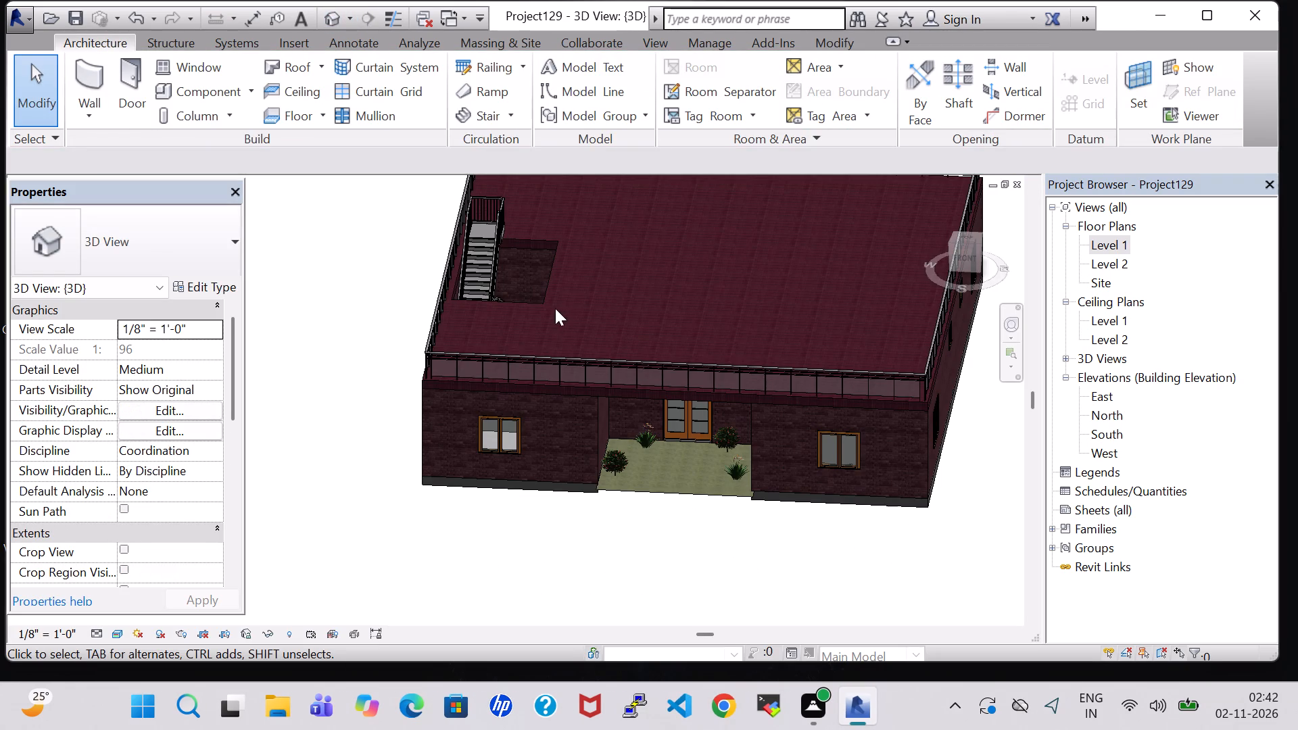
{"action": "middle_click_drag", "start_coordinate": [554, 270], "coordinate": [557, 338], "text": "shift"}
{"action": "middle_click_drag", "start_coordinate": [553, 232], "coordinate": [553, 245]}
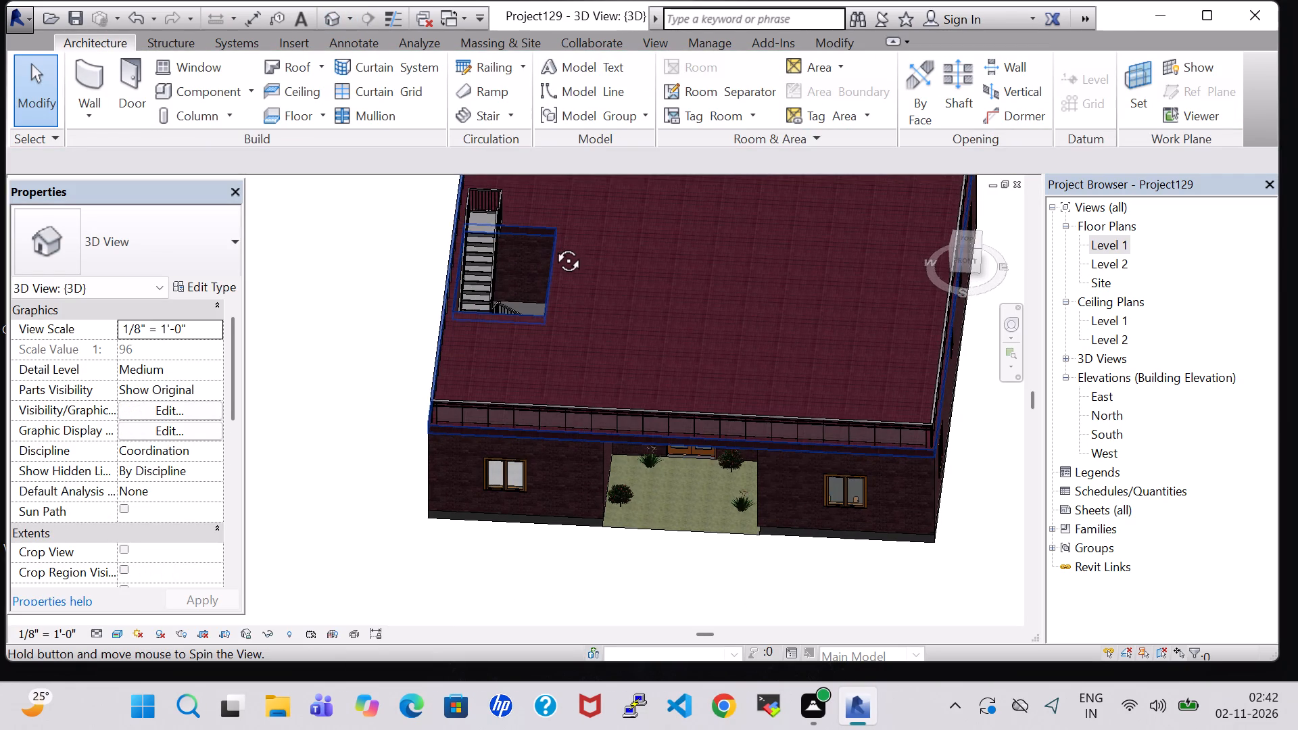
{"action": "middle_click_drag", "start_coordinate": [553, 245], "coordinate": [553, 268]}
{"action": "middle_click_drag", "start_coordinate": [553, 268], "coordinate": [550, 175], "text": "shift"}
{"action": "middle_click_drag", "start_coordinate": [596, 323], "coordinate": [595, 280], "text": "shift"}
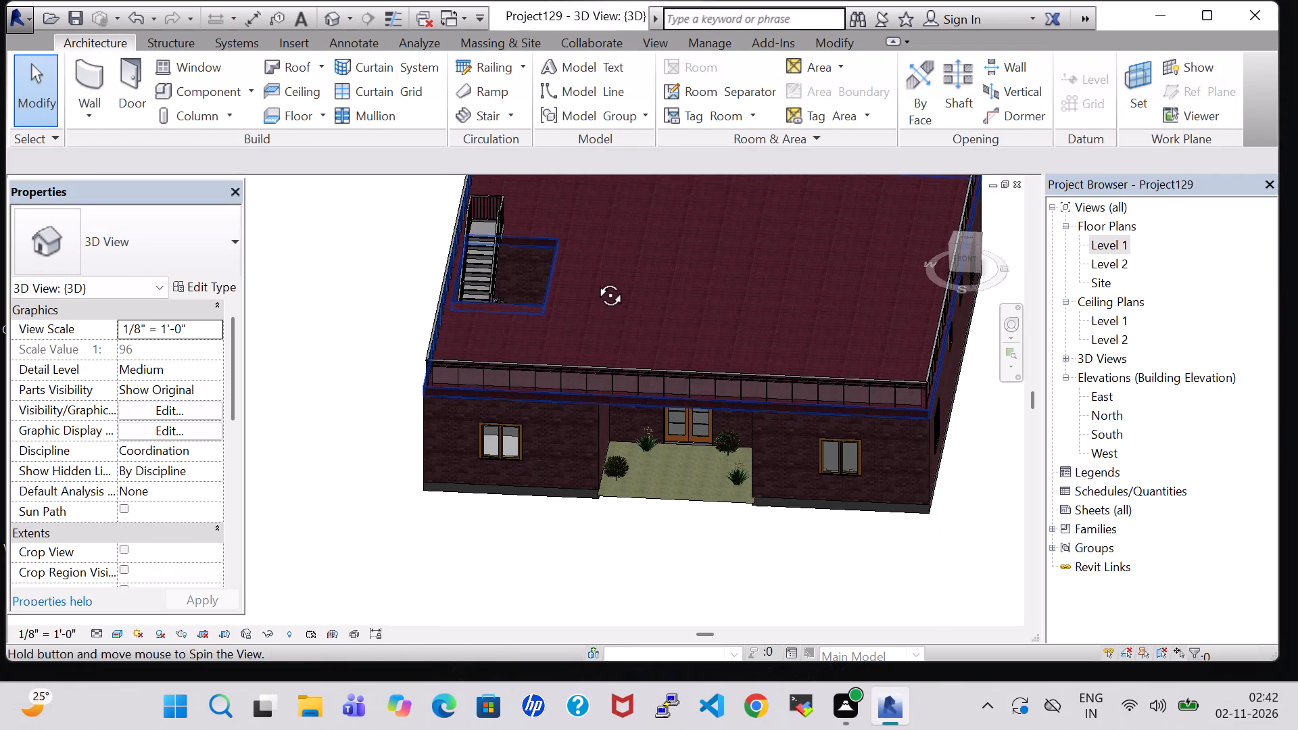
{"action": "middle_click_drag", "start_coordinate": [595, 280], "coordinate": [596, 276], "text": "shift"}
{"action": "middle_click_drag", "start_coordinate": [596, 274], "coordinate": [600, 190]}
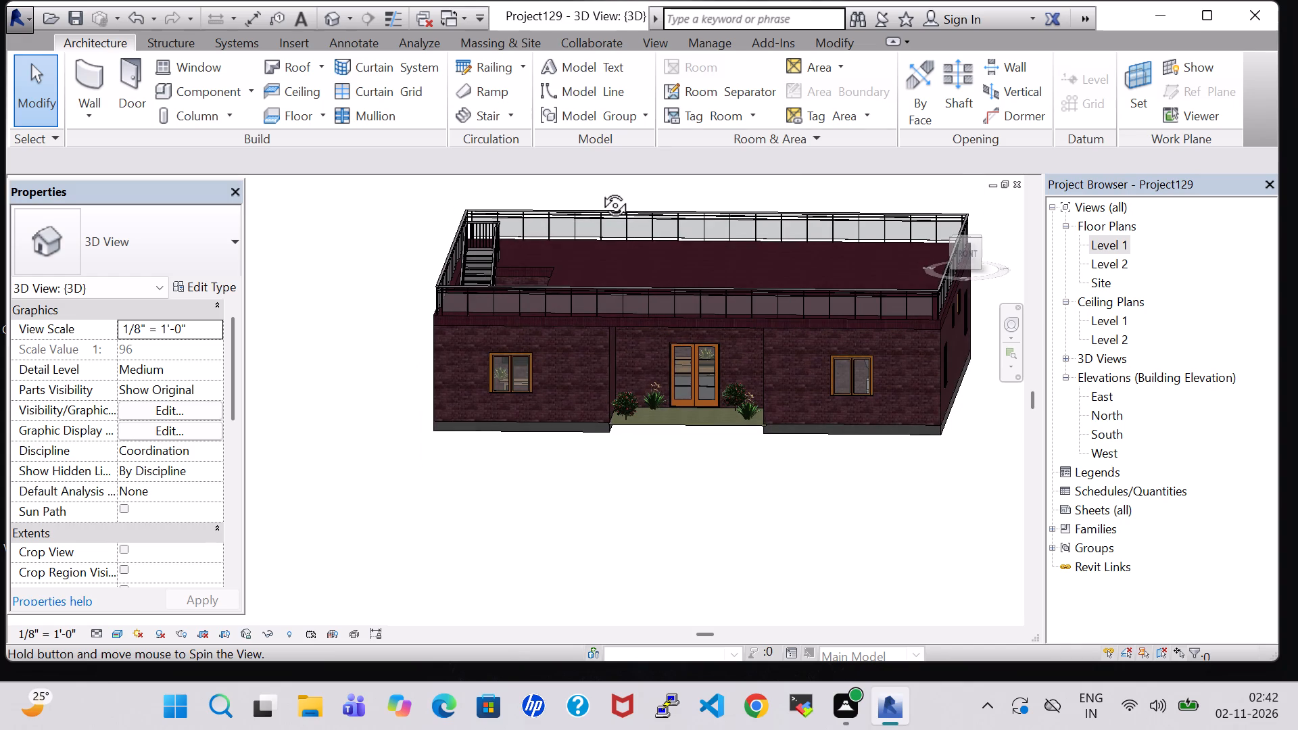
{"action": "middle_click_drag", "start_coordinate": [622, 242], "coordinate": [630, 220], "text": "shift"}
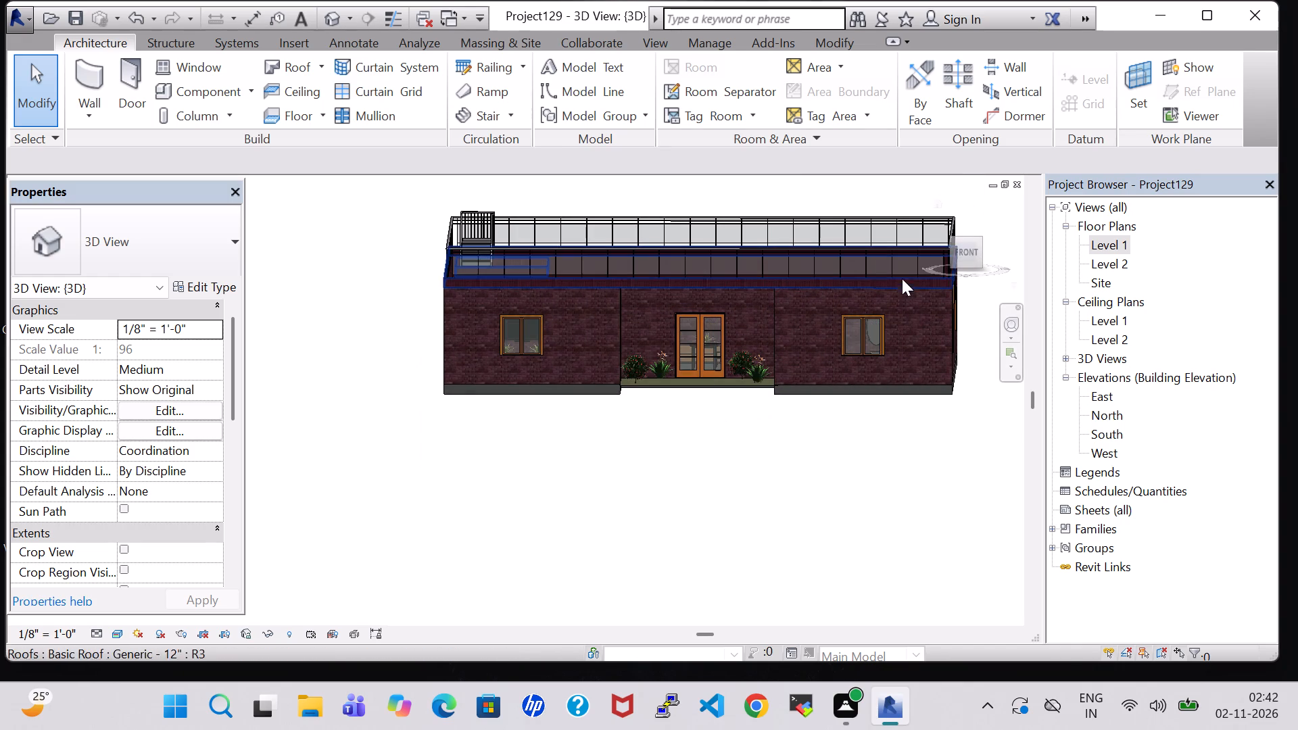
{"action": "middle_click_drag", "start_coordinate": [669, 445], "coordinate": [668, 578]}
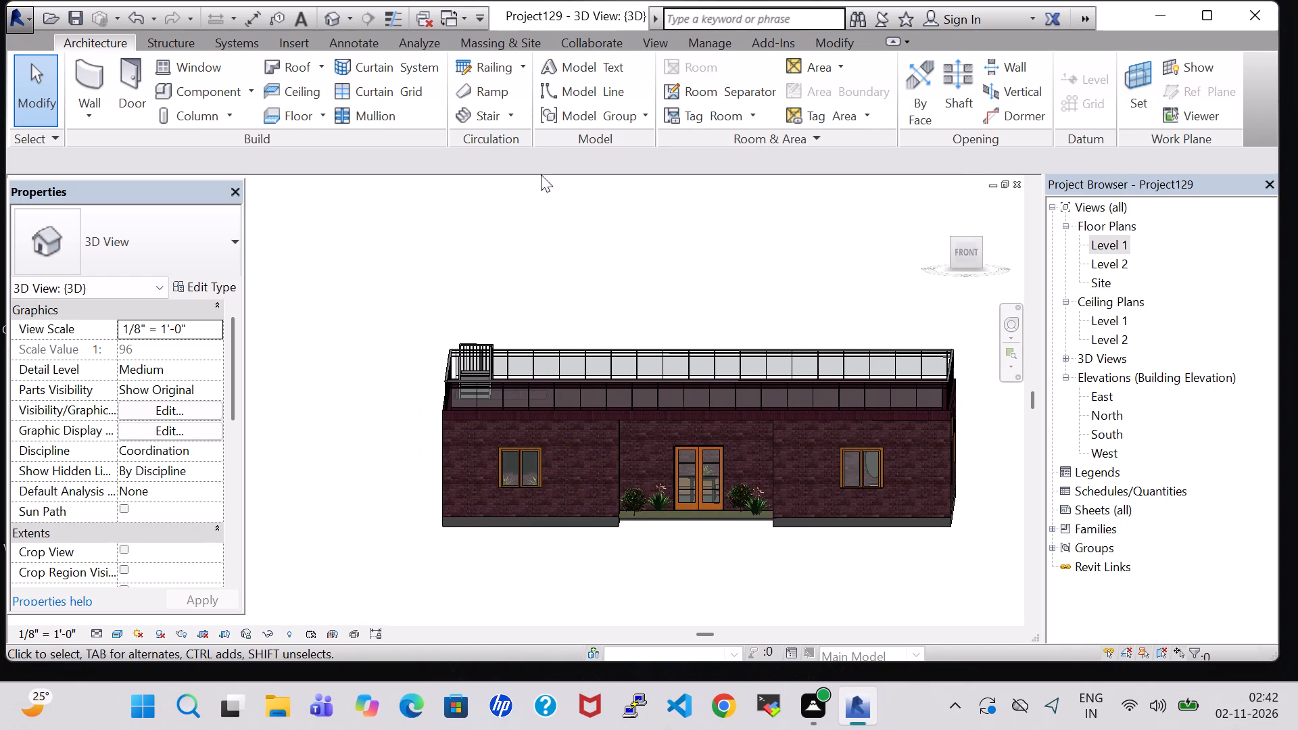
Save the project.
{"action": "left_click", "coordinate": [70, 20]}
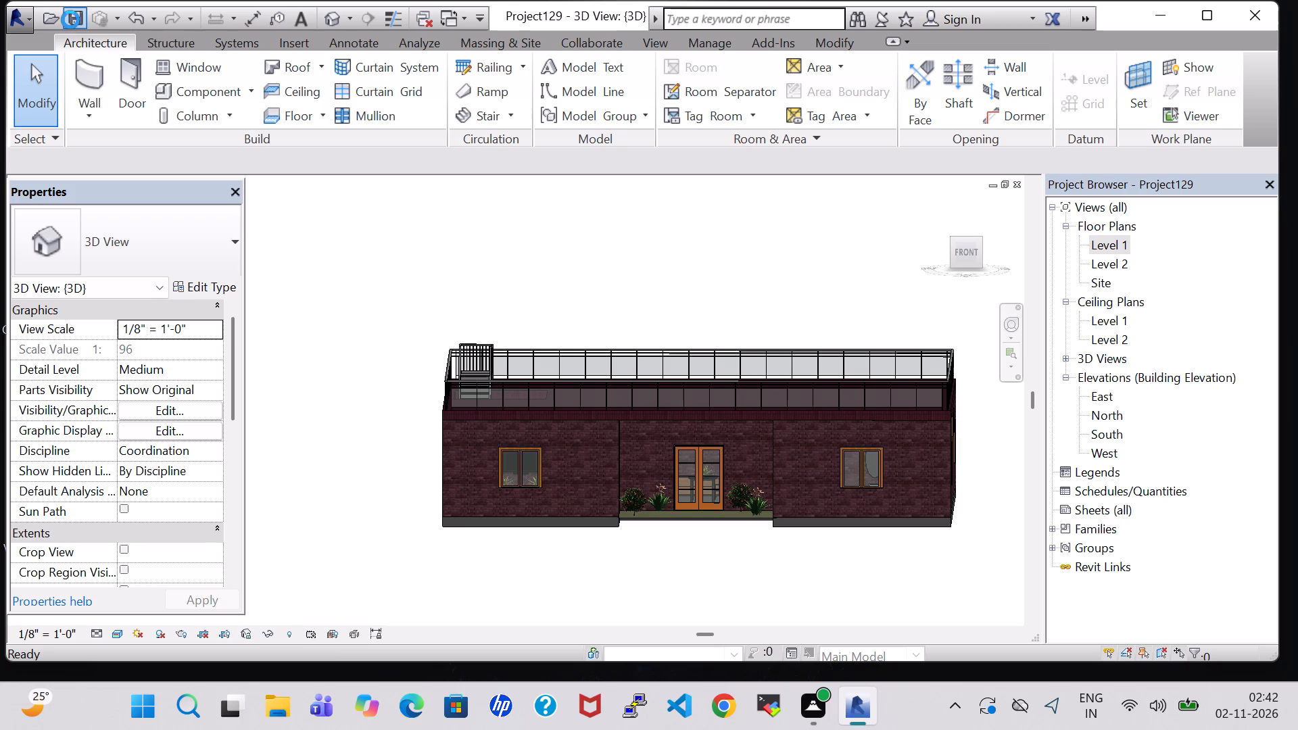
Export the project as an IFC 2x3 file named Project129 in the work folder.
{"action": "left_click", "coordinate": [4, 9]}
{"action": "left_click", "coordinate": [14, 11]}
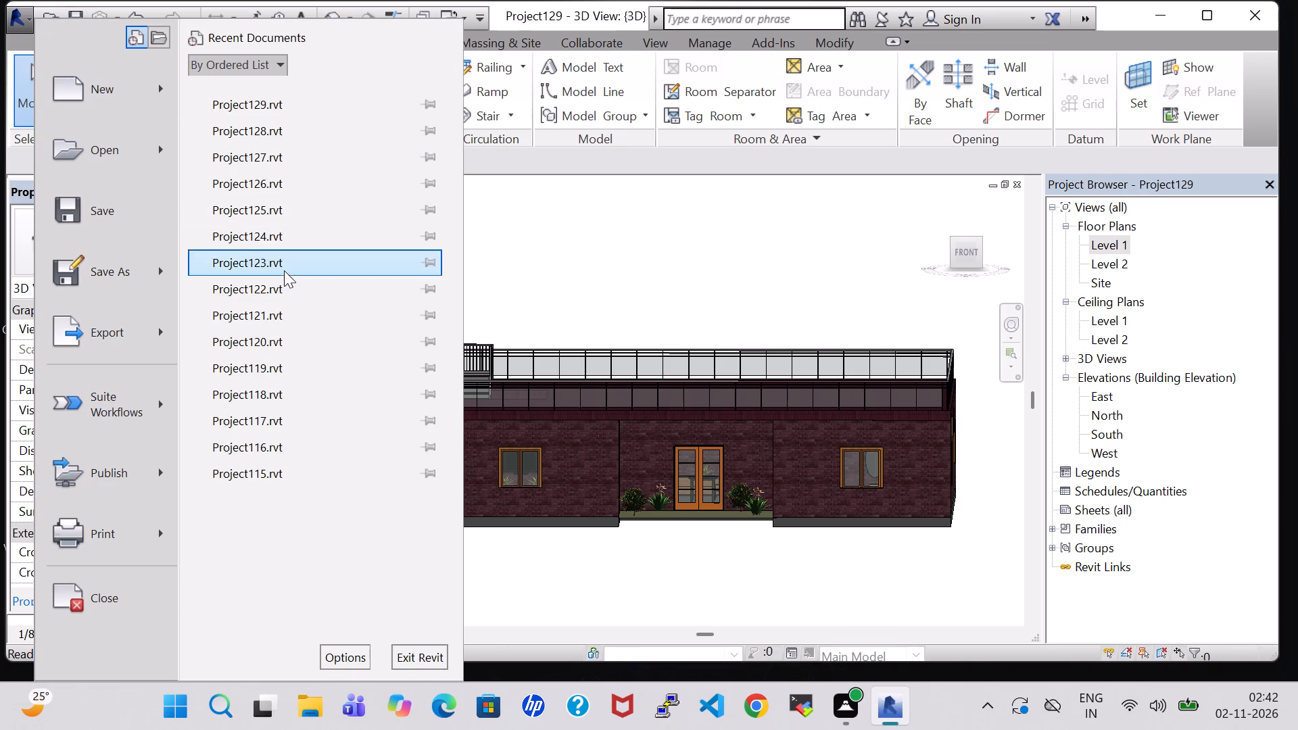
{"action": "left_click", "coordinate": [106, 320]}
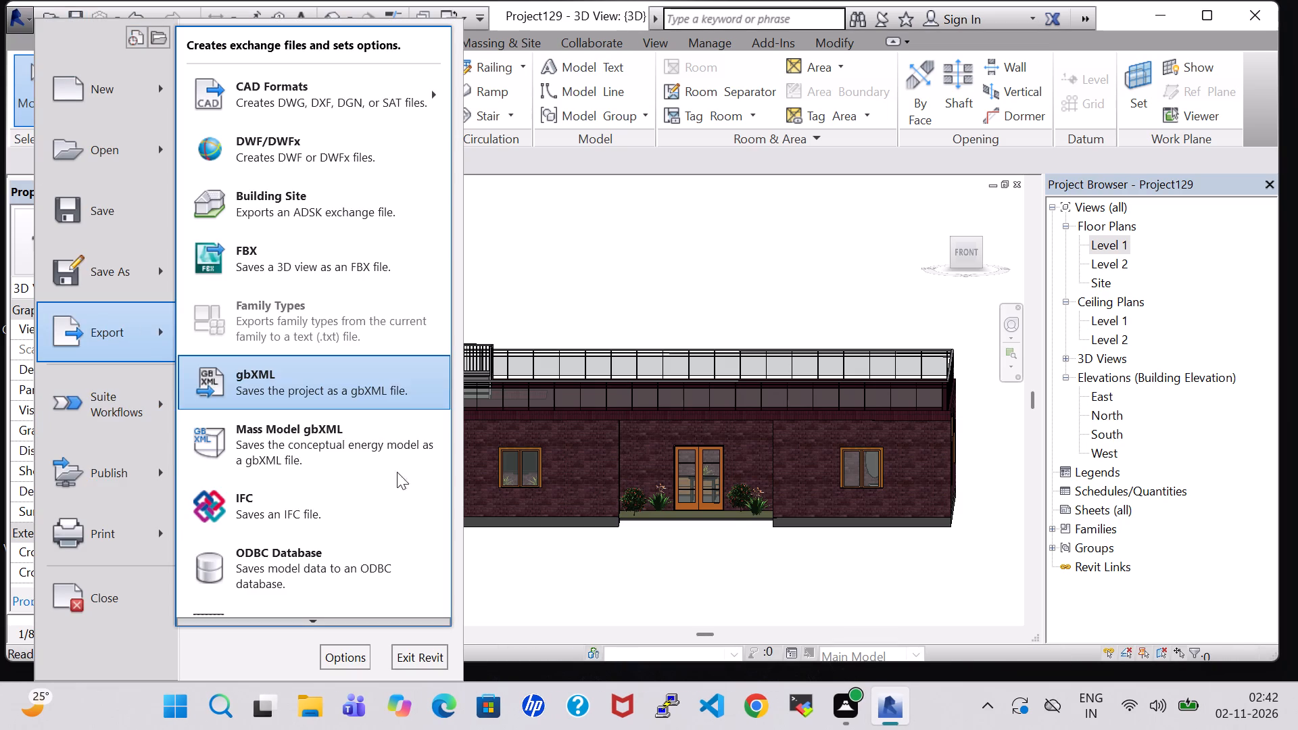
{"action": "left_click", "coordinate": [361, 510]}
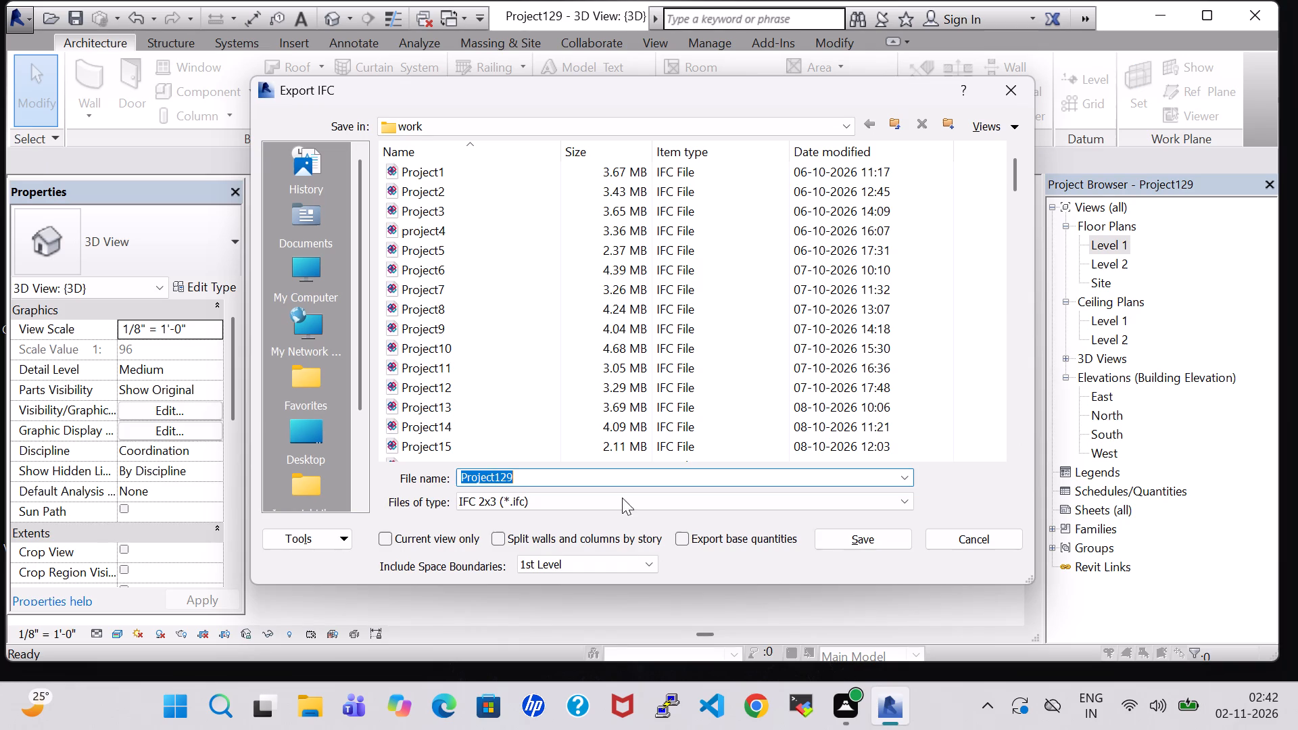
{"action": "left_click", "coordinate": [893, 550]}
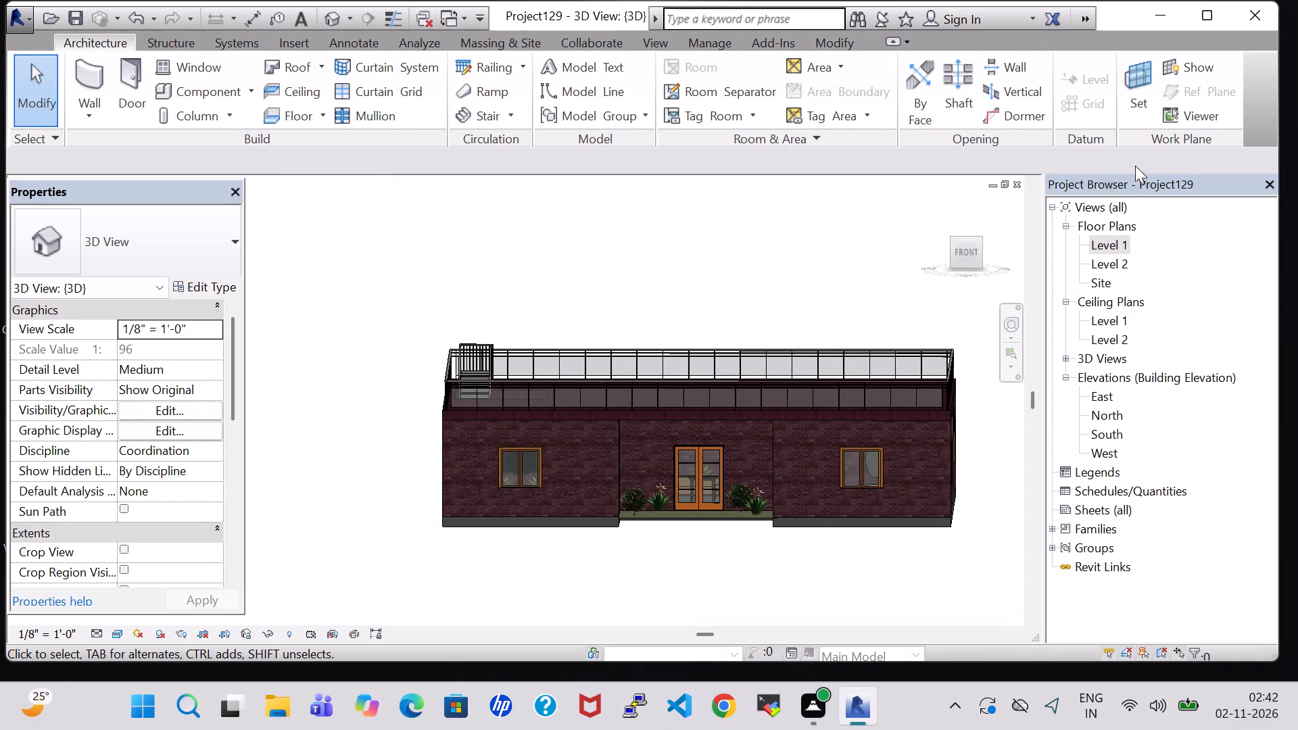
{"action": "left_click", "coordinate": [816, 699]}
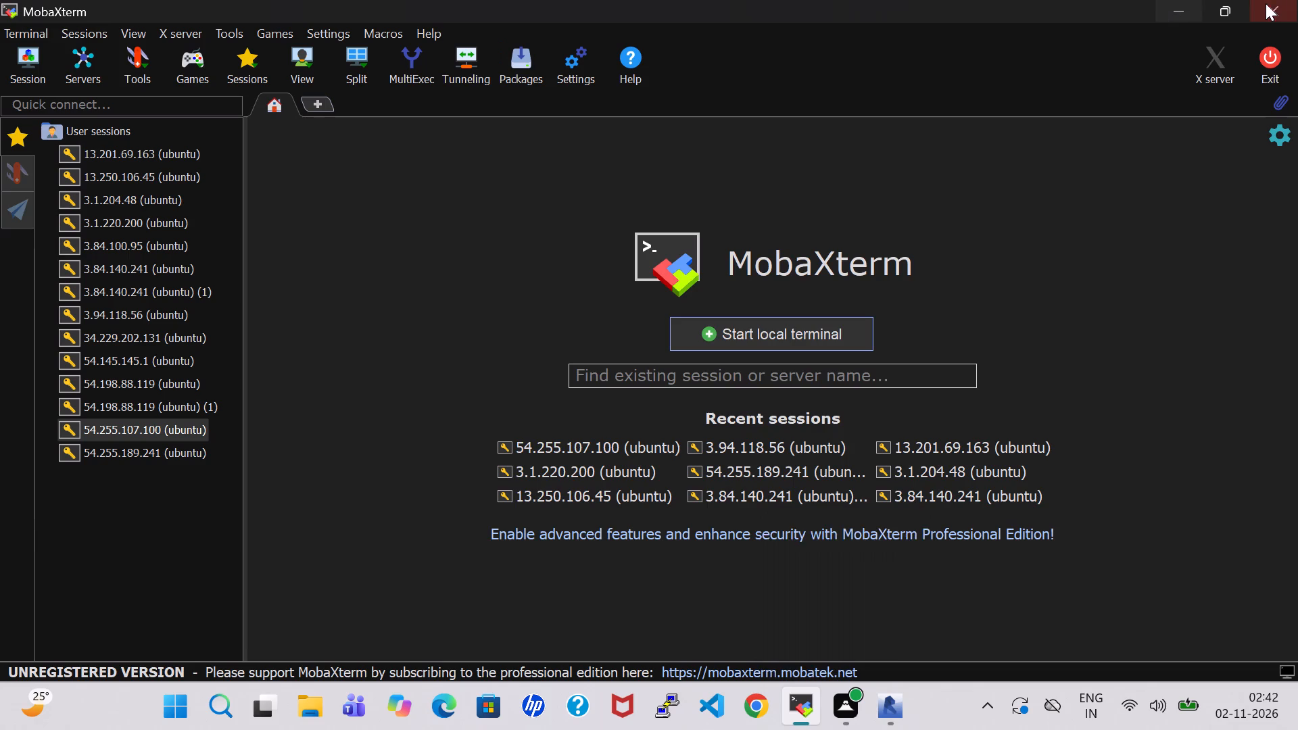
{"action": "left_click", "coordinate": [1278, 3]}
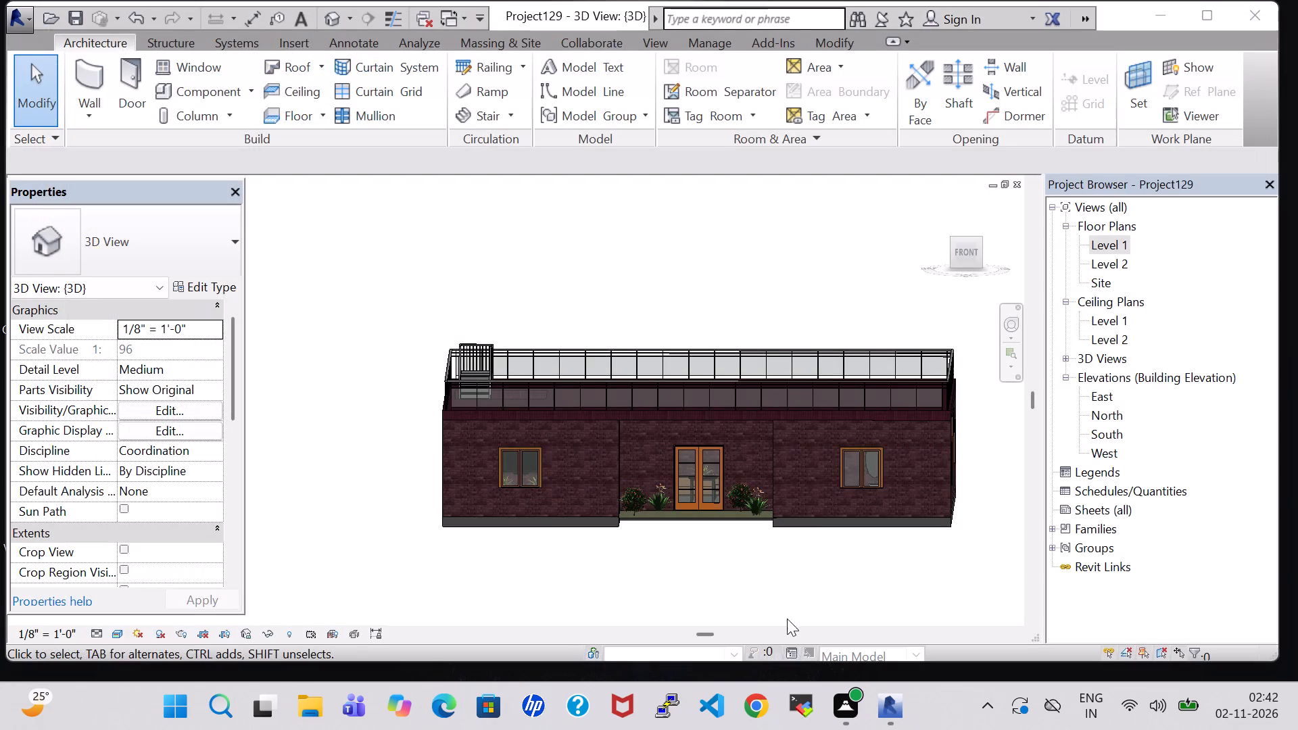